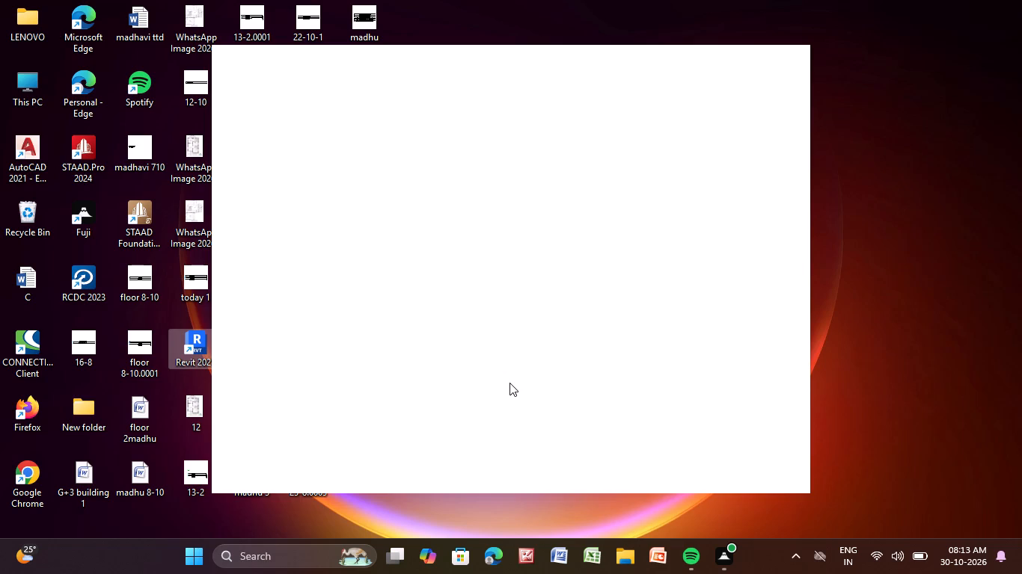
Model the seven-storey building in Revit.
Launch Revit from the desktop.
scroll(0, 568, up, 1)
triple_click(195, 352)
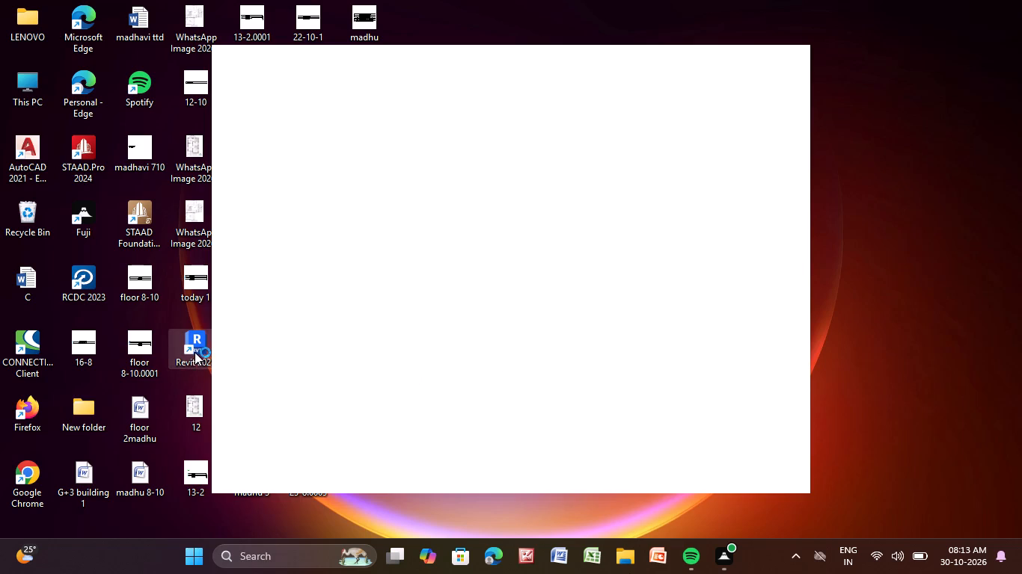
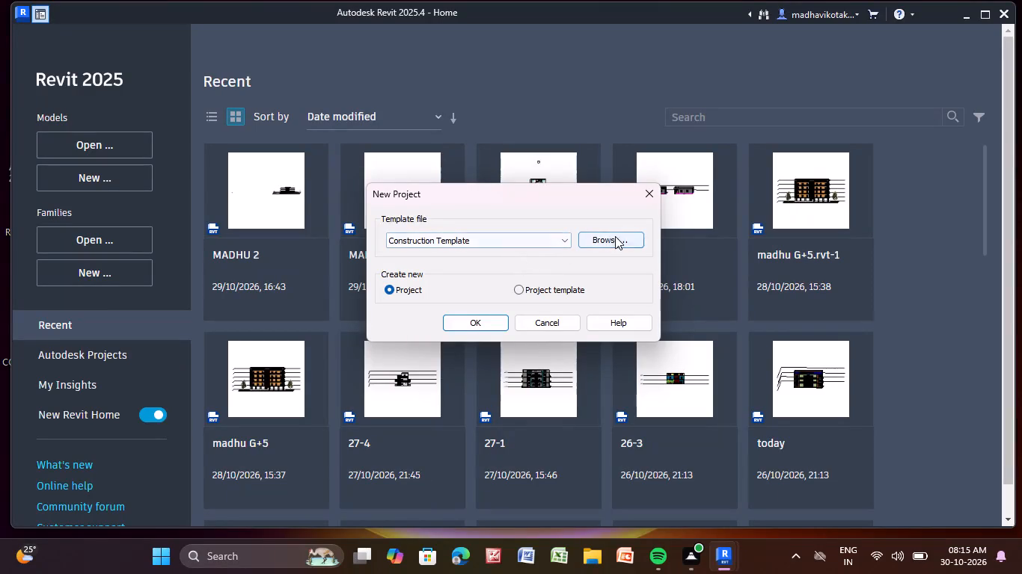
Create a new project using the default.rte template from the English-Imperial templates folder.
click(616, 235)
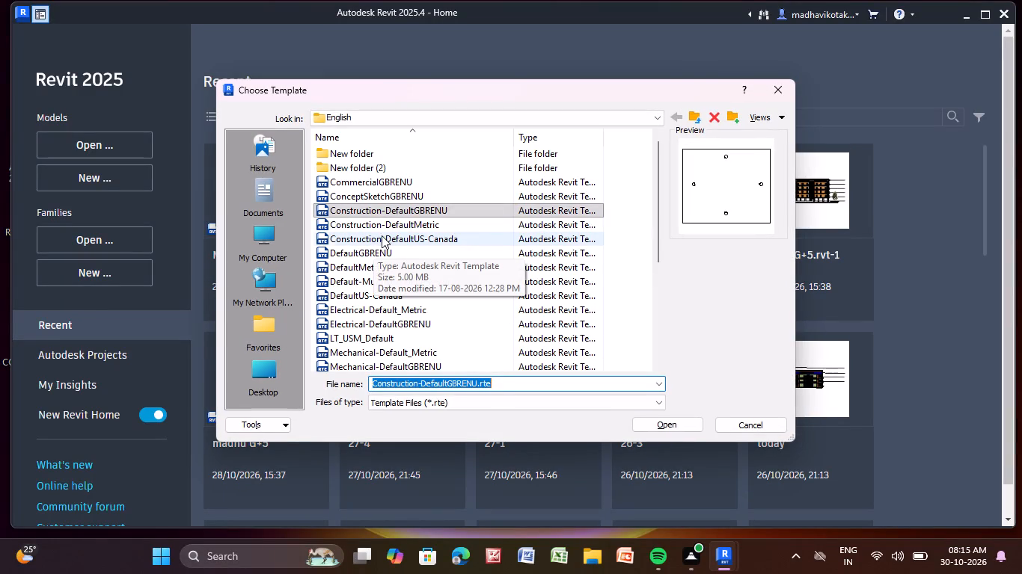
click(608, 120)
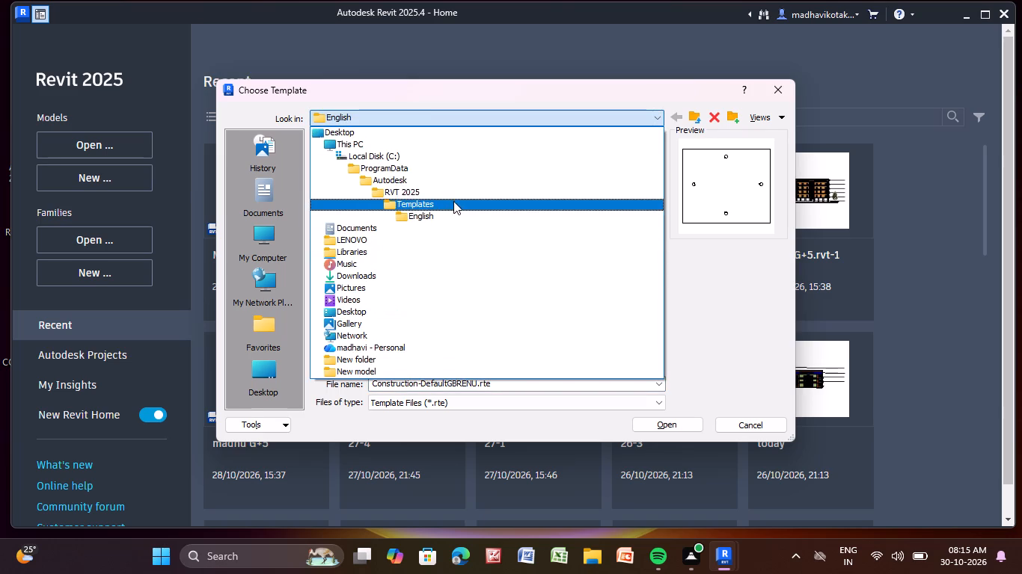
click(453, 198)
click(672, 102)
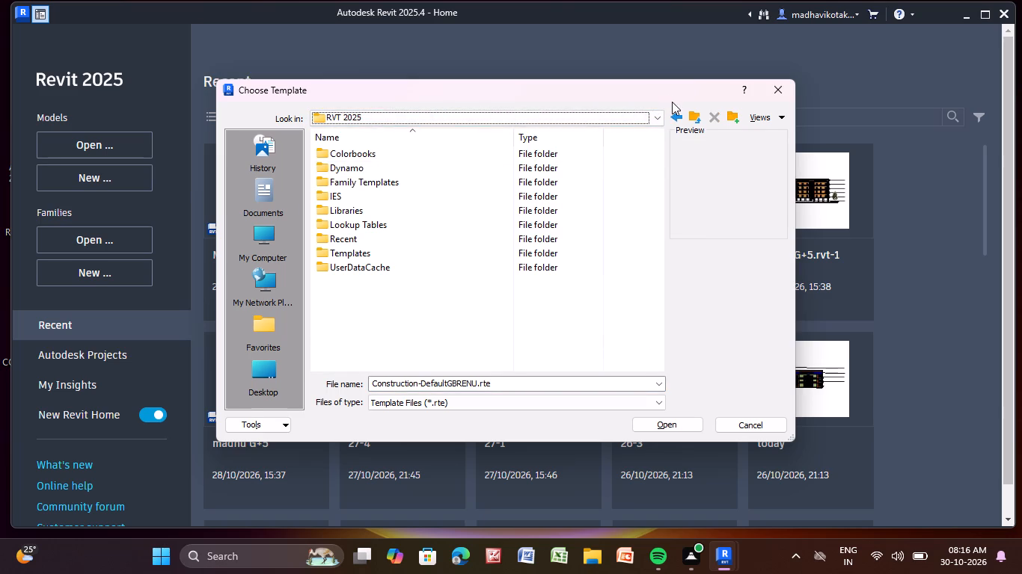
click(675, 118)
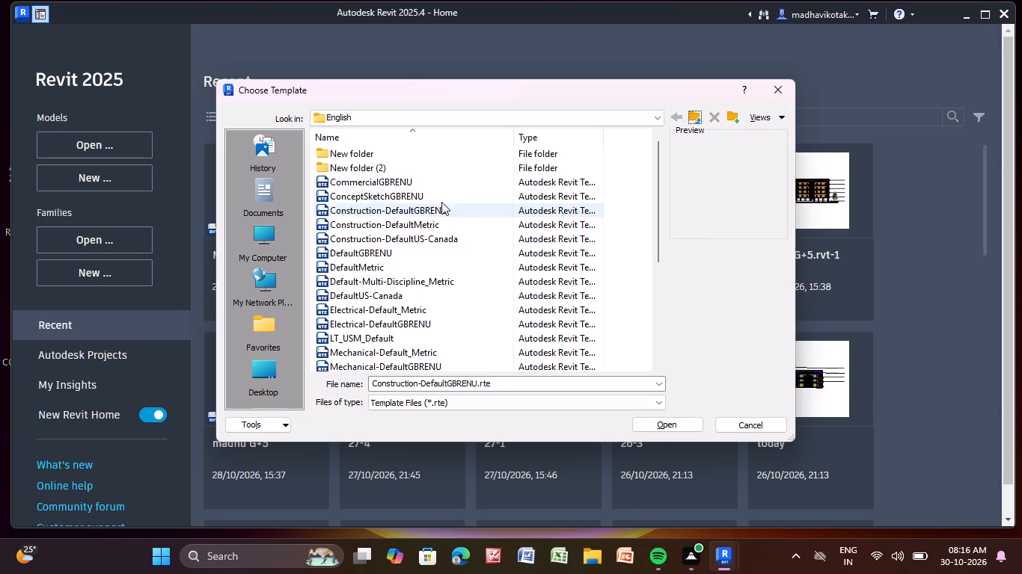
click(577, 117)
click(462, 200)
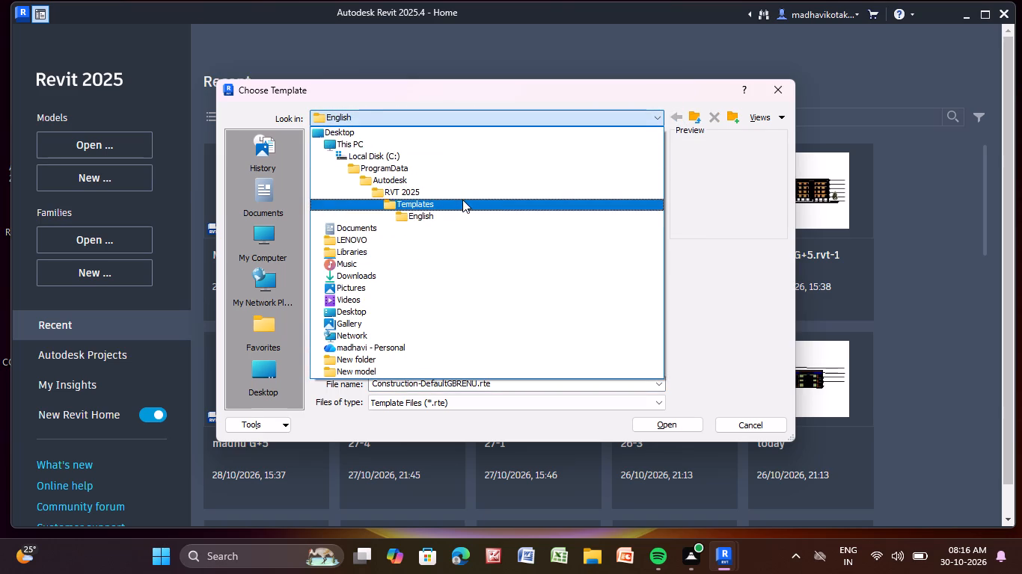
double_click(458, 202)
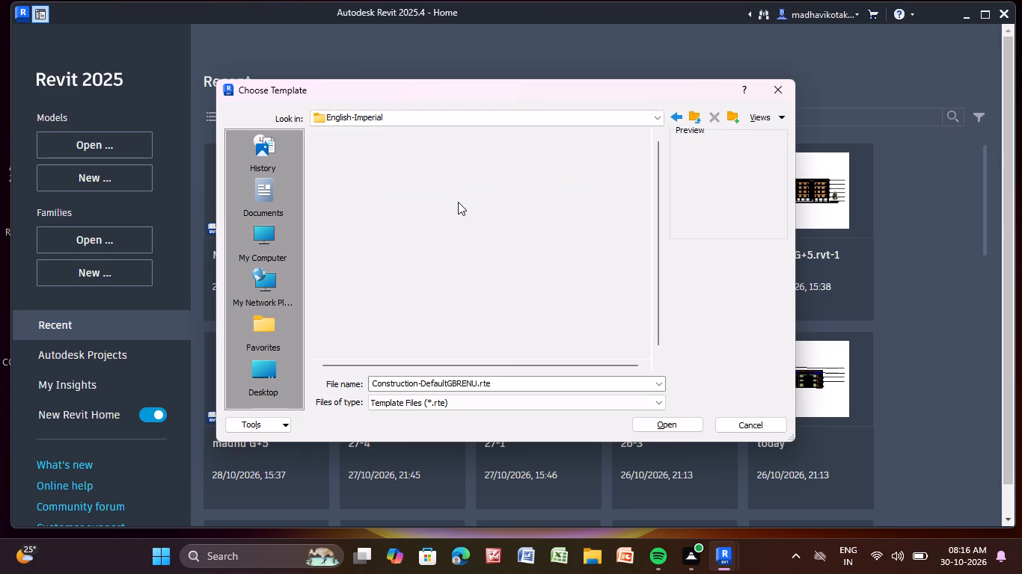
double_click(441, 211)
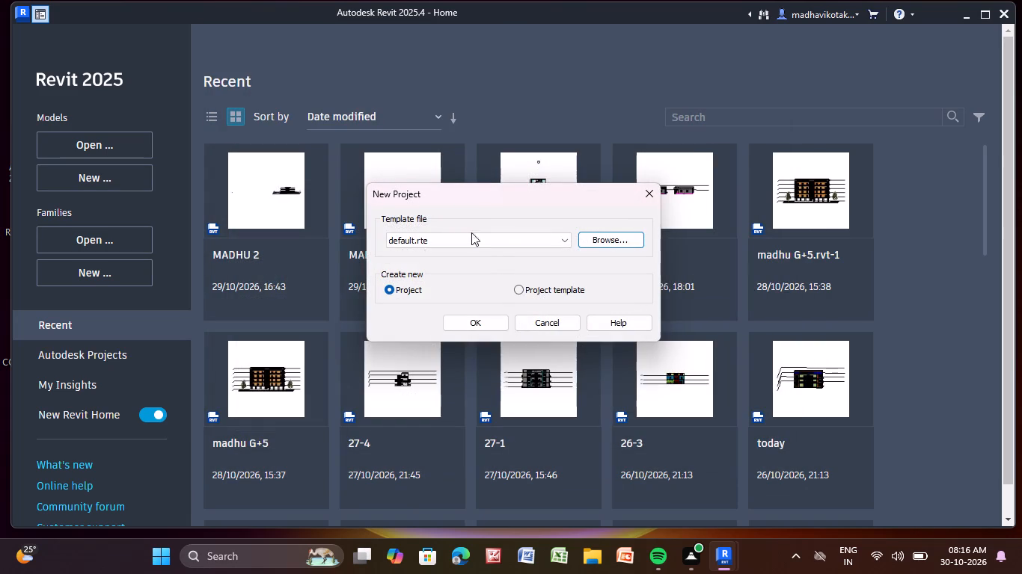
click(488, 324)
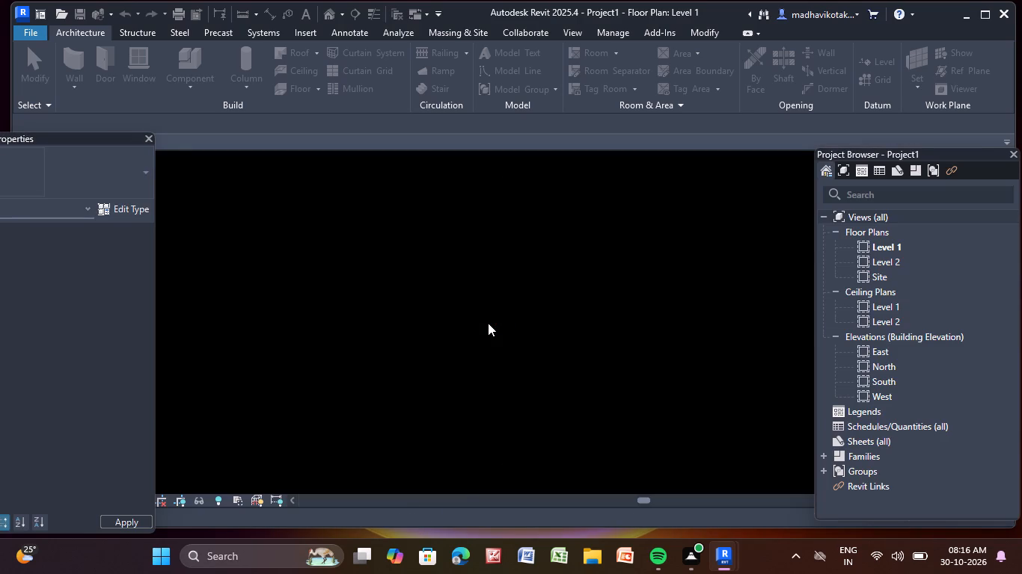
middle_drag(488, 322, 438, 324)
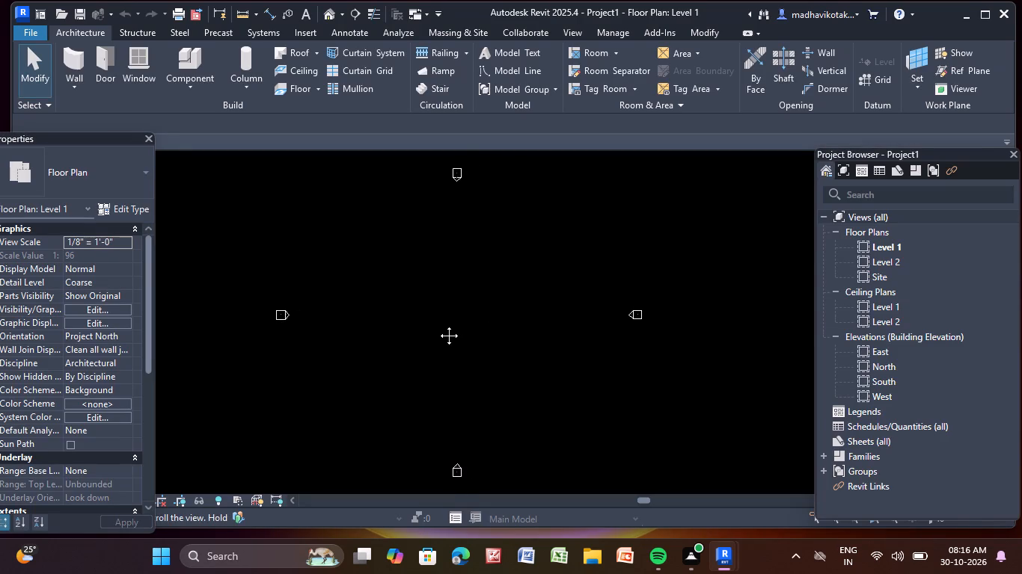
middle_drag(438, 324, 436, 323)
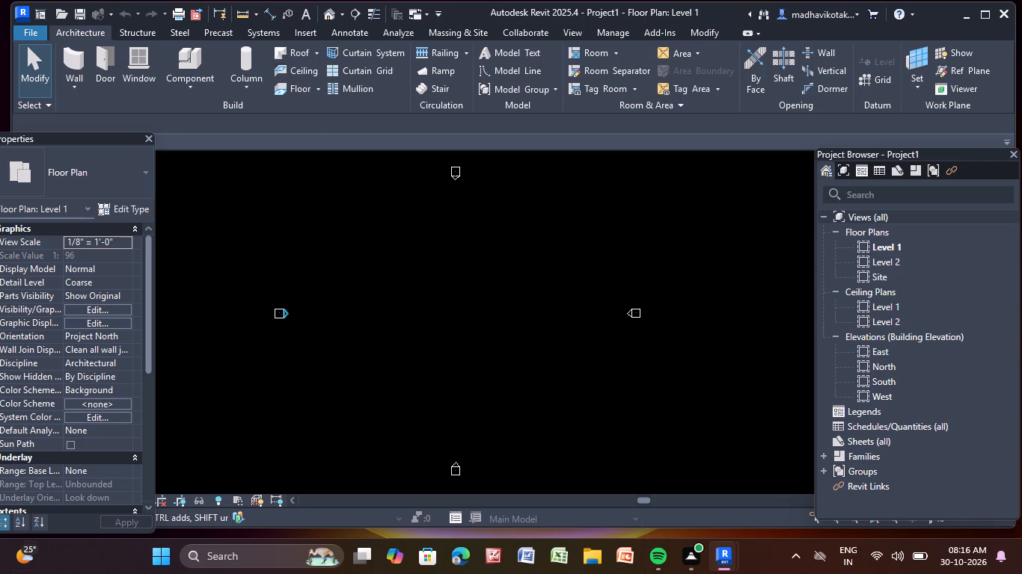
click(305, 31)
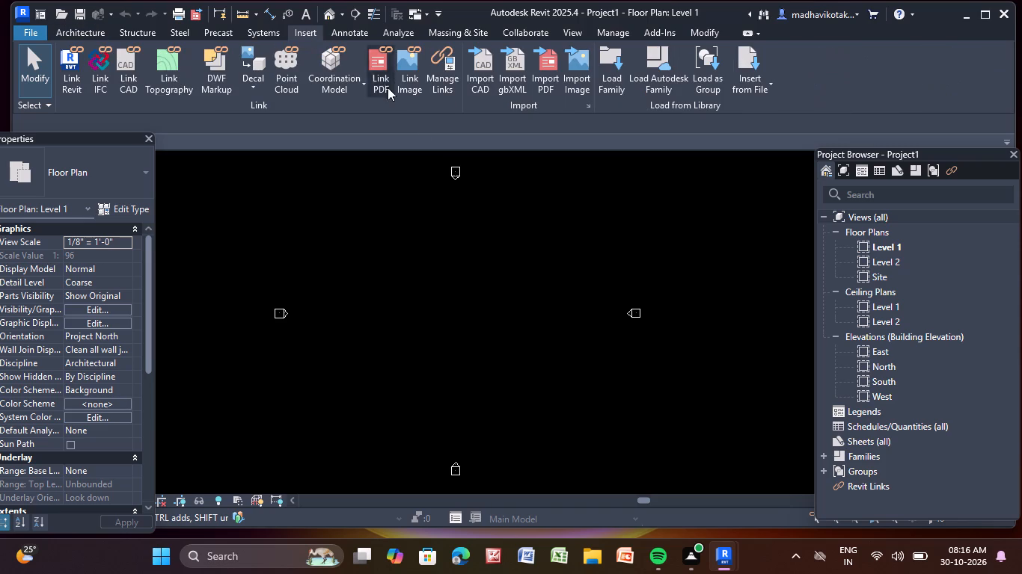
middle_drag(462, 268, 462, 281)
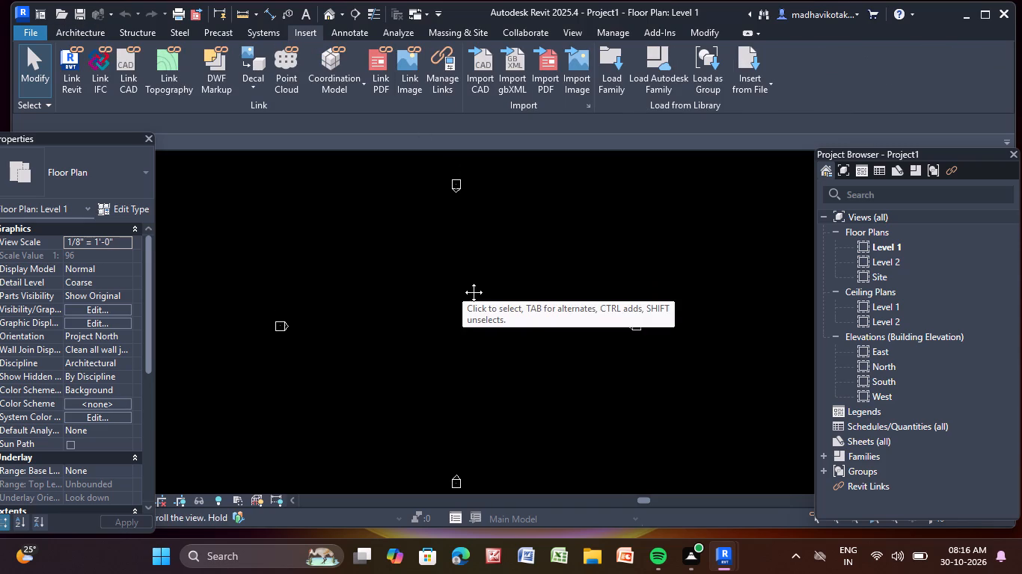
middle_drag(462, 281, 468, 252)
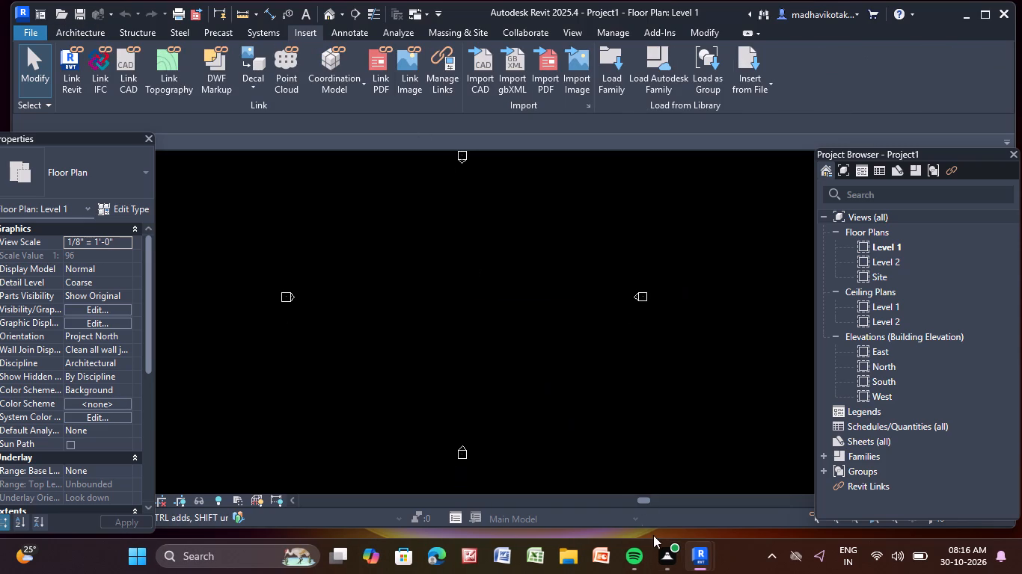
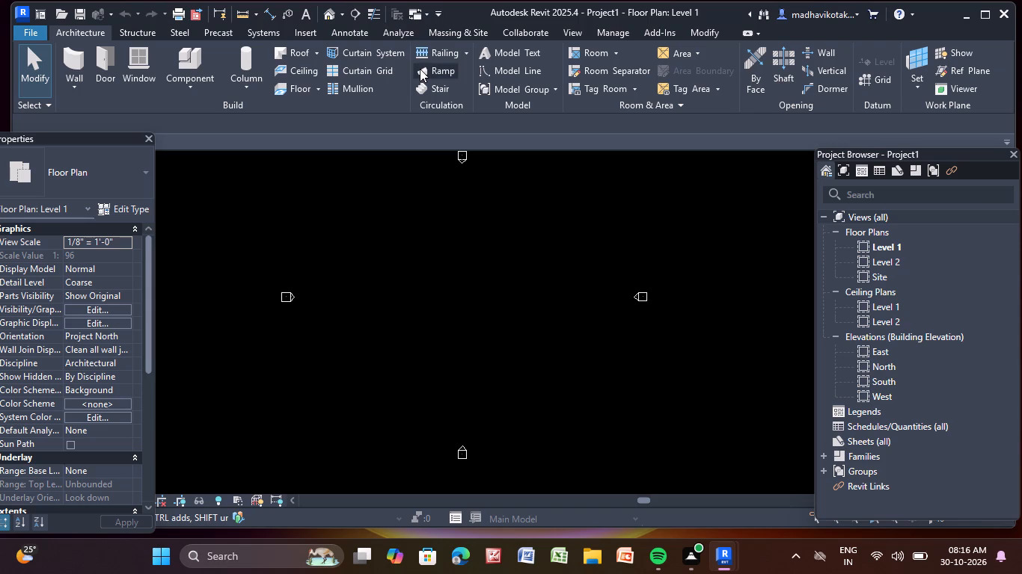
Open Link CAD and look through the DWG files in the Documents folder for the apartment drawing.
click(305, 28)
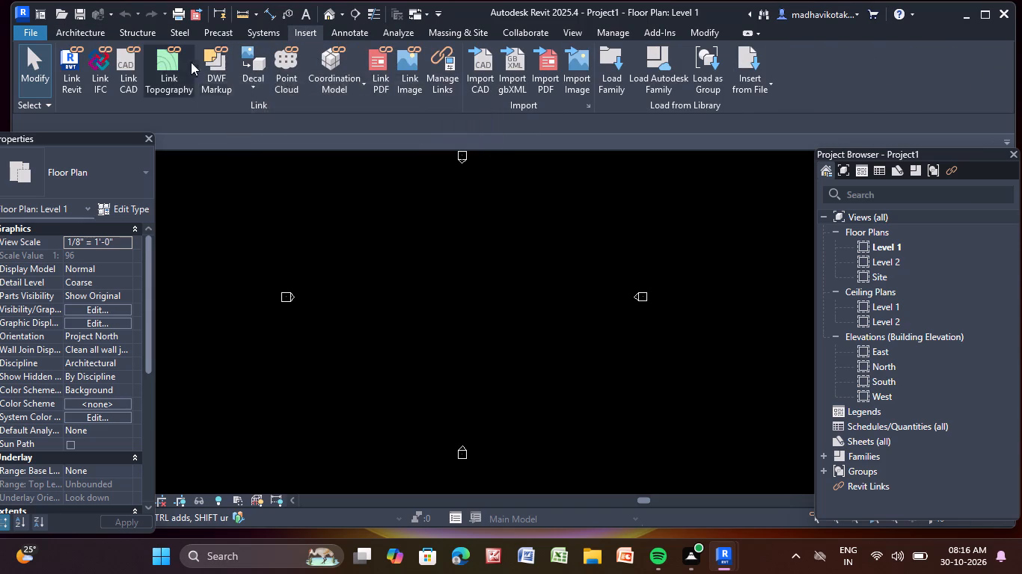
click(129, 64)
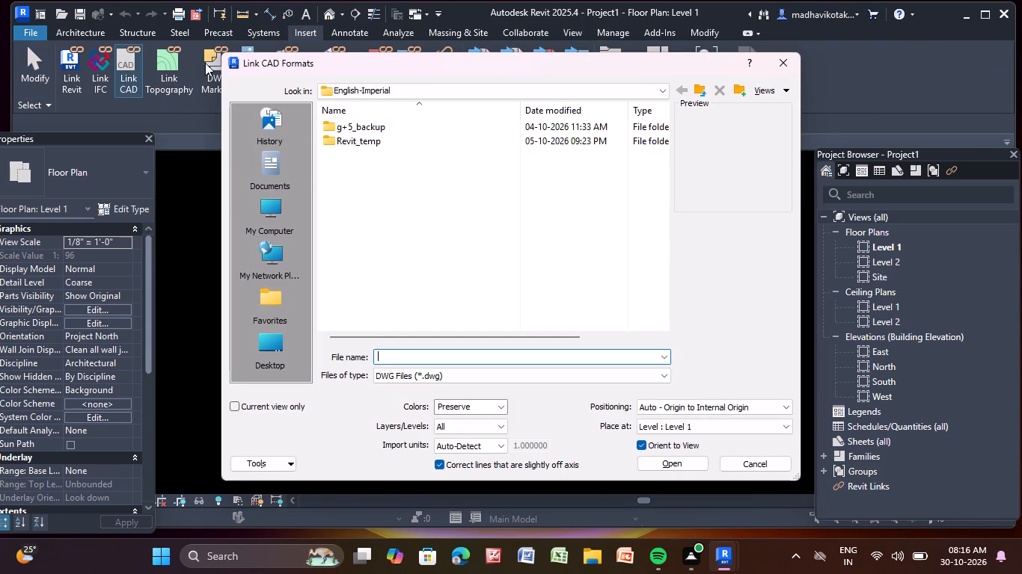
click(265, 169)
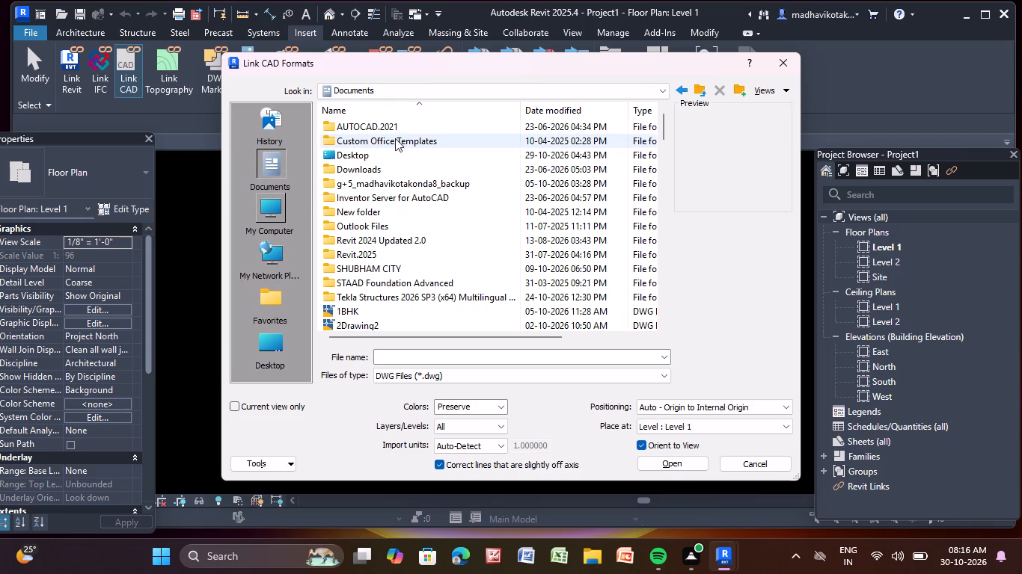
click(459, 357)
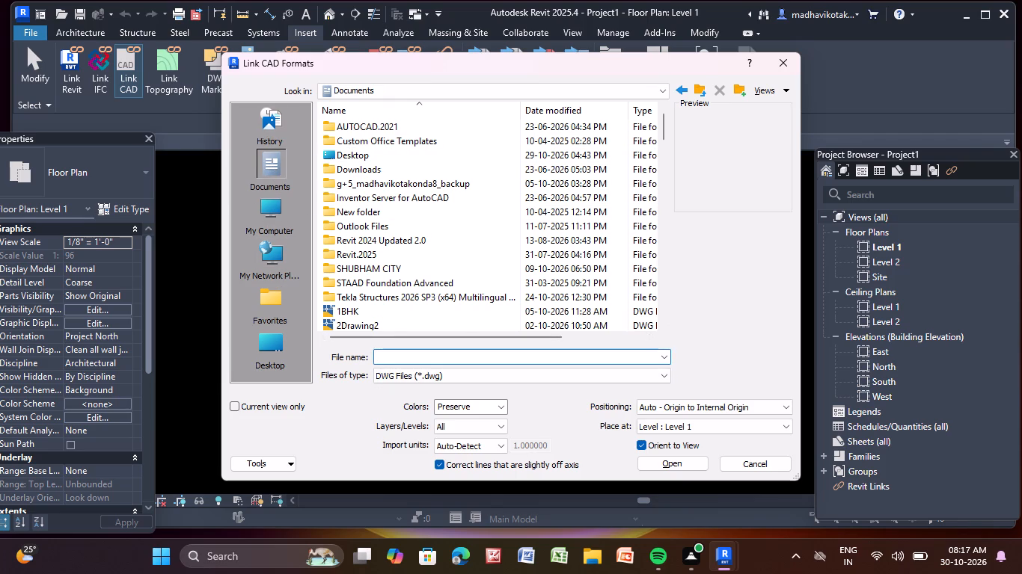
key(a)
text(pp)
scroll(444, 301, down, 5)
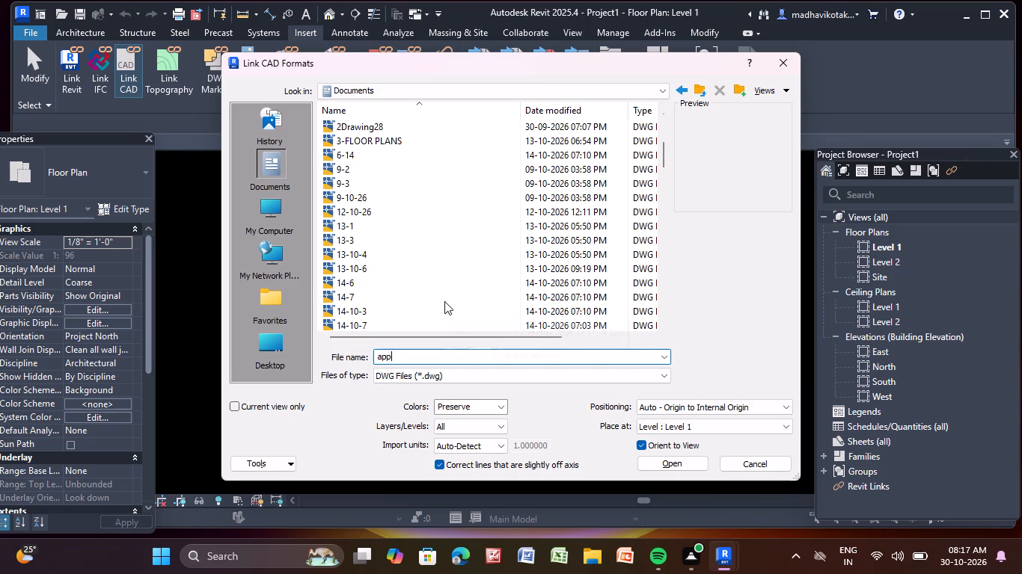
scroll(444, 301, down, 20)
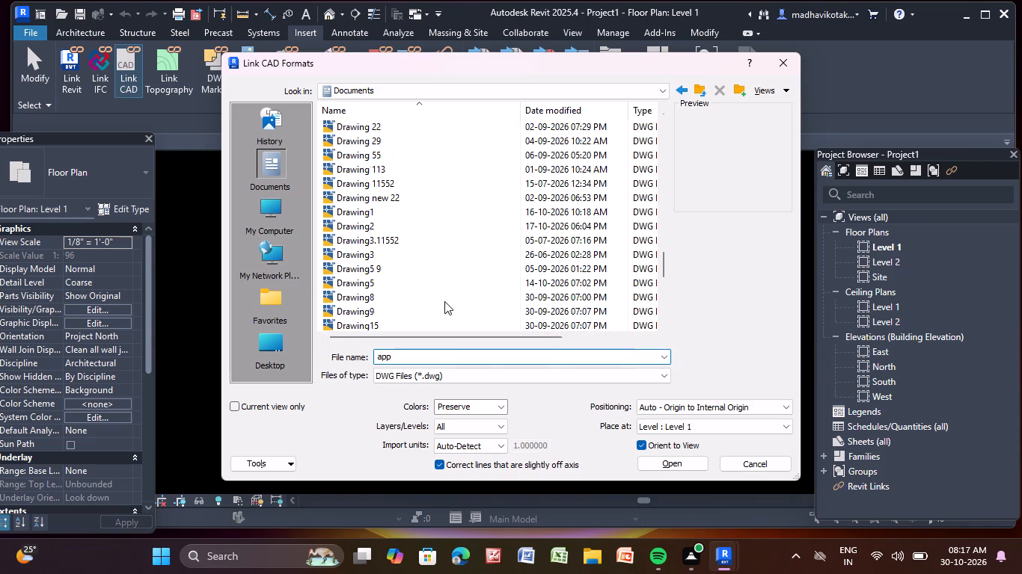
scroll(444, 301, down, 10)
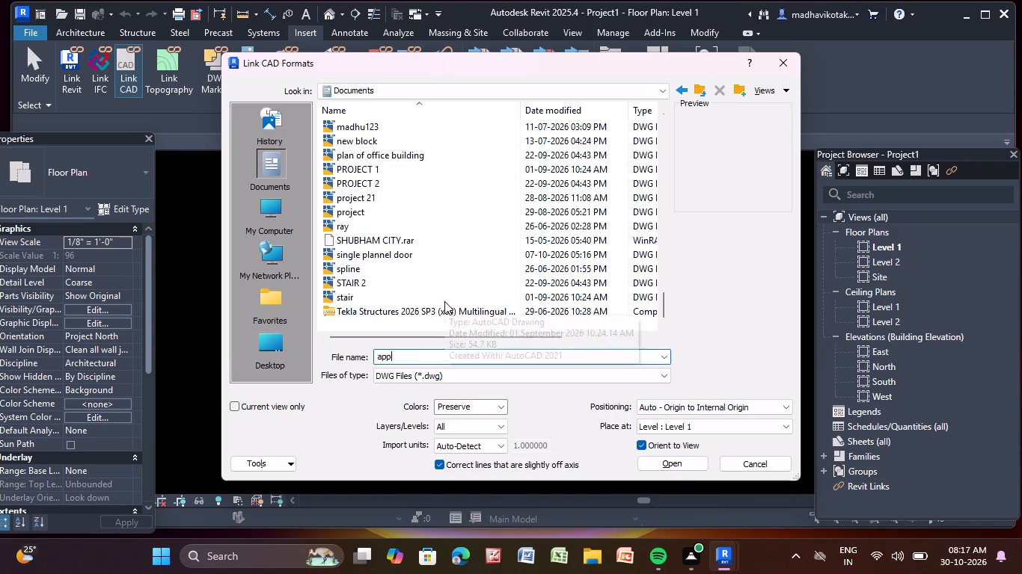
scroll(263, 185, up, 4)
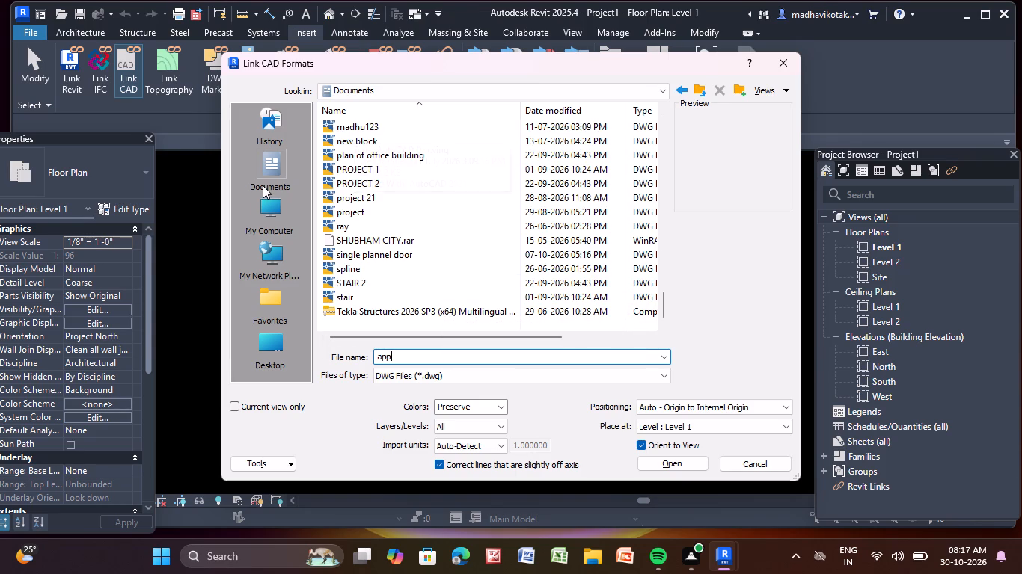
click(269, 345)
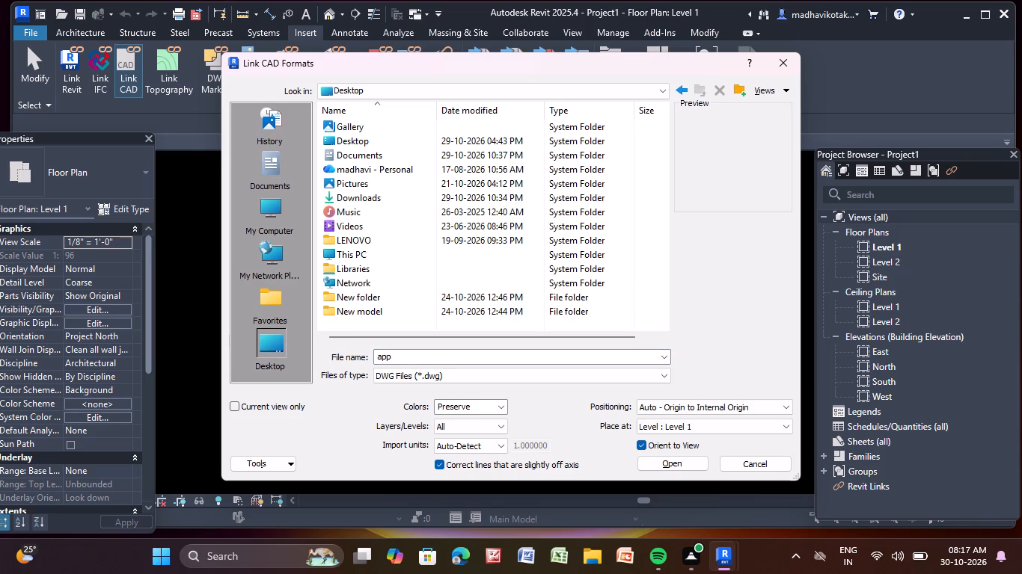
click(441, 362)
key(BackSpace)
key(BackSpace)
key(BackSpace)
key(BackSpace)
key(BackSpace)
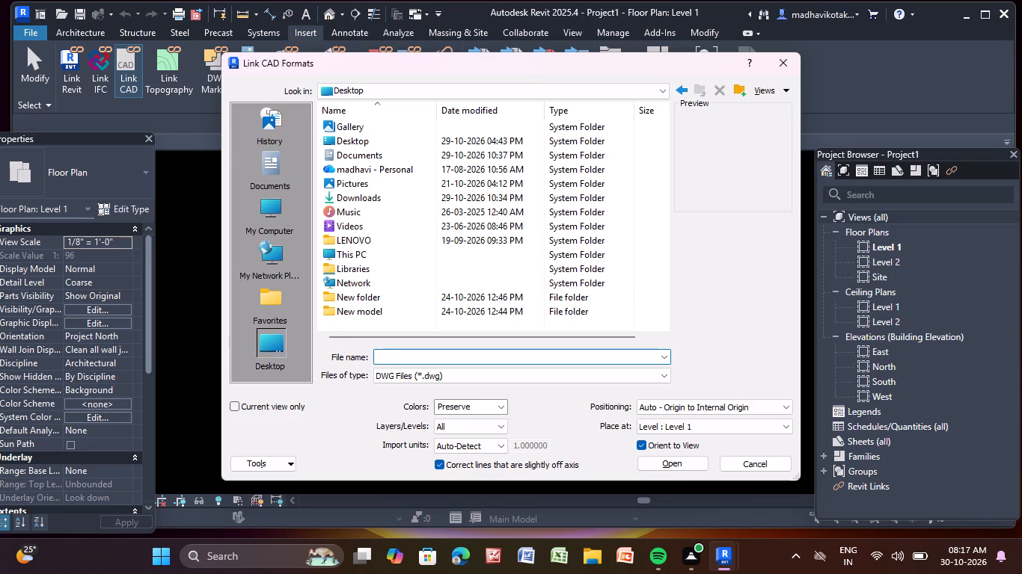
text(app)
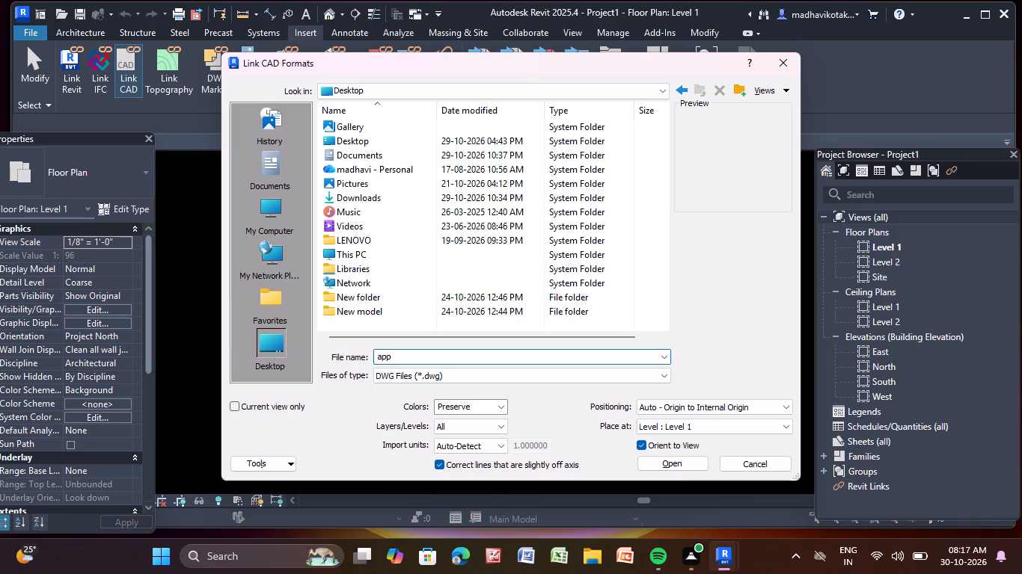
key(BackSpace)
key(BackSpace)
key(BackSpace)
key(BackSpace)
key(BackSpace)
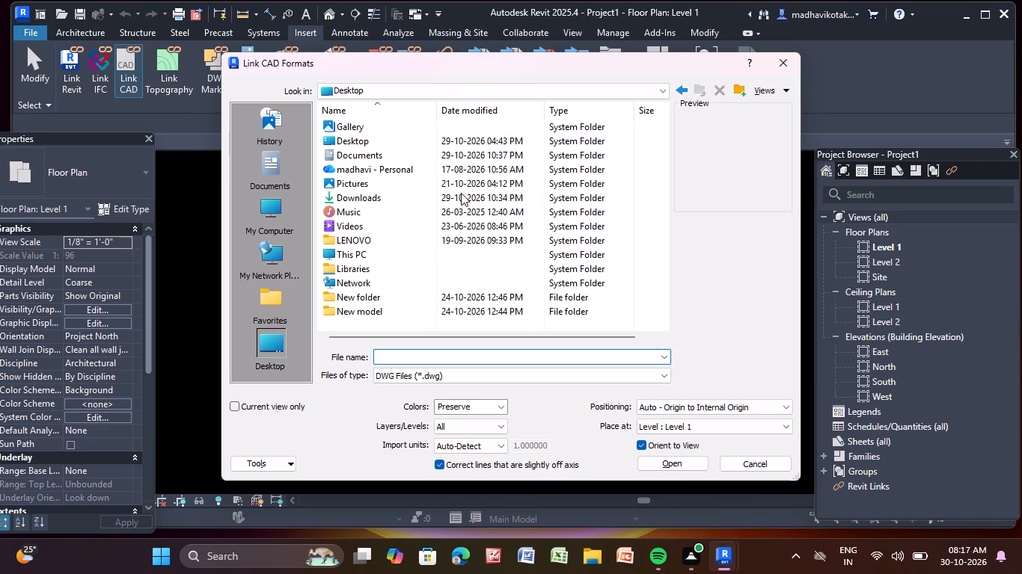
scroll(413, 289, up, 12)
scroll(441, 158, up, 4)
Link appartment.dwg from the Documents folder at Level 1, with positioning set to Auto - Center to Center.
double_click(375, 155)
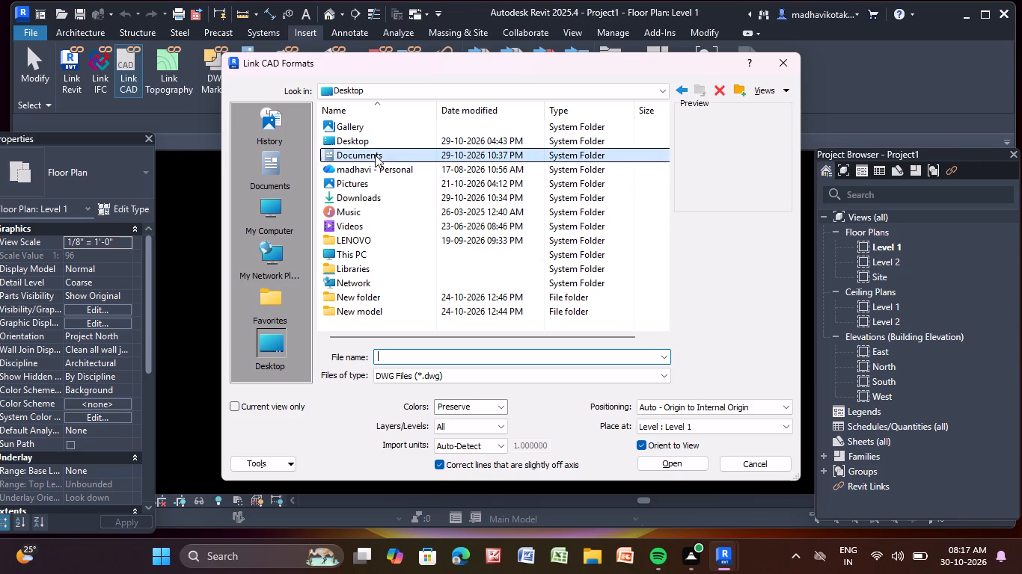
scroll(412, 158, down, 4)
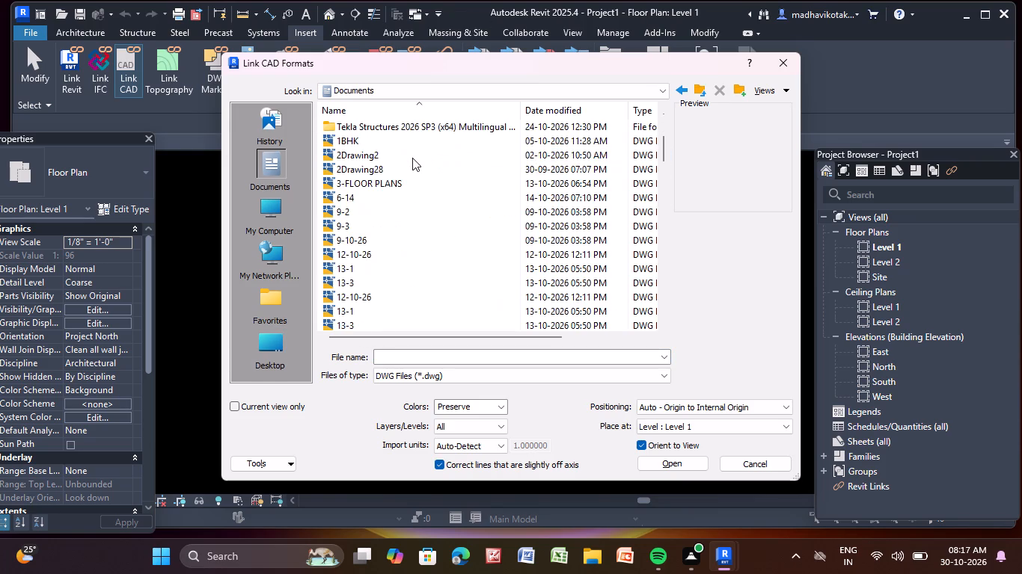
scroll(412, 158, down, 15)
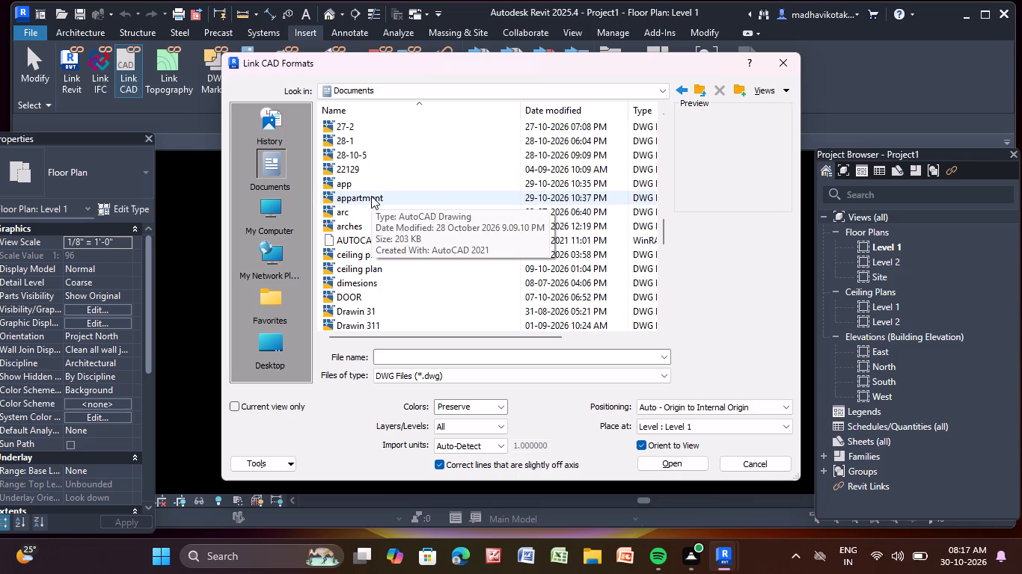
click(371, 196)
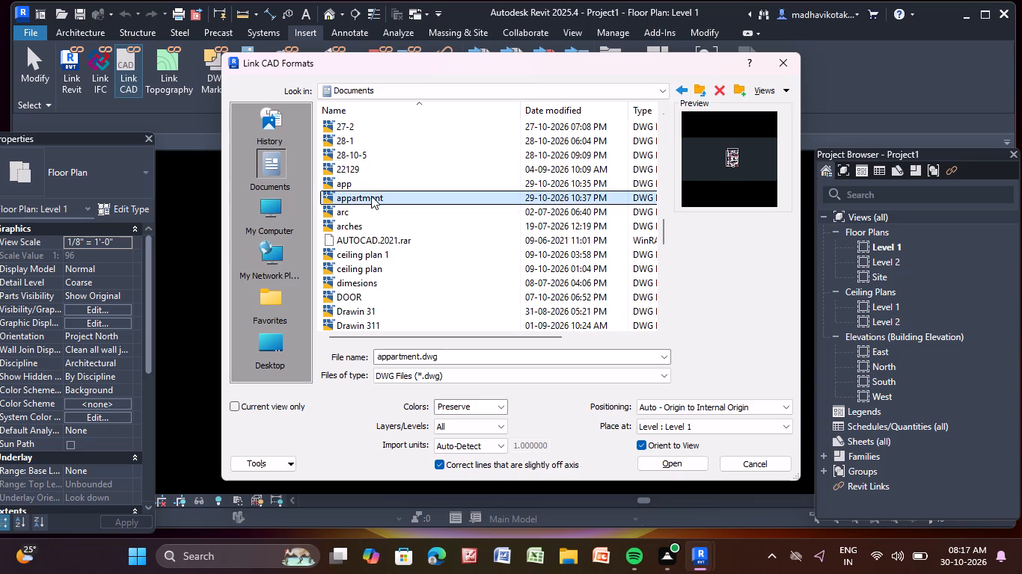
scroll(814, 155, up, 3)
scroll(740, 150, up, 3)
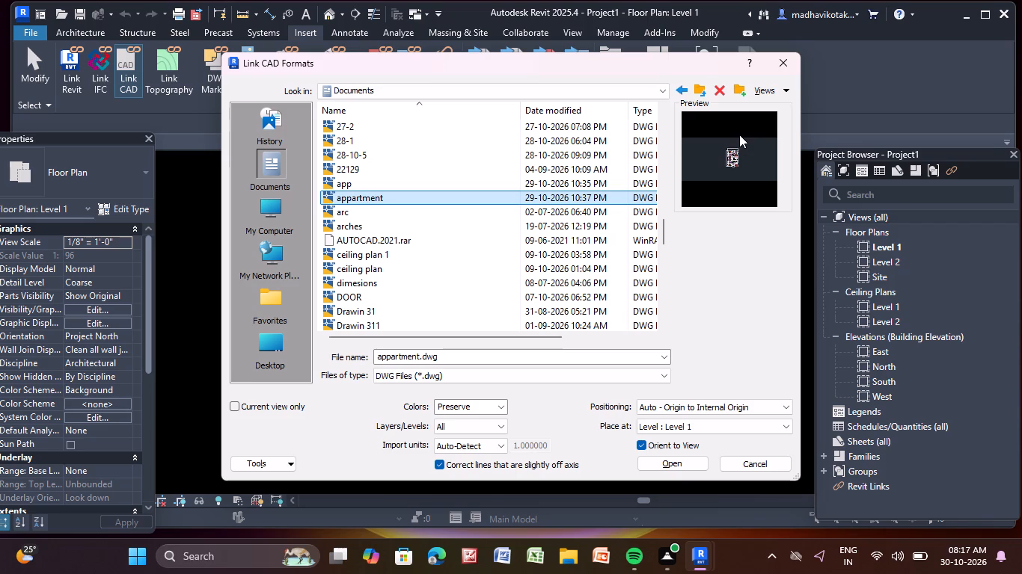
click(780, 407)
click(747, 419)
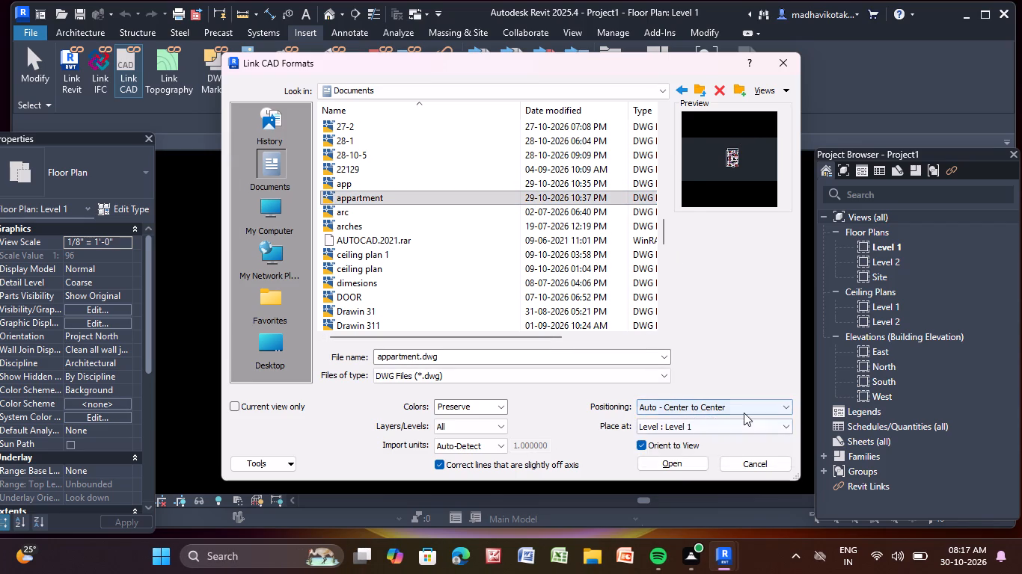
click(691, 464)
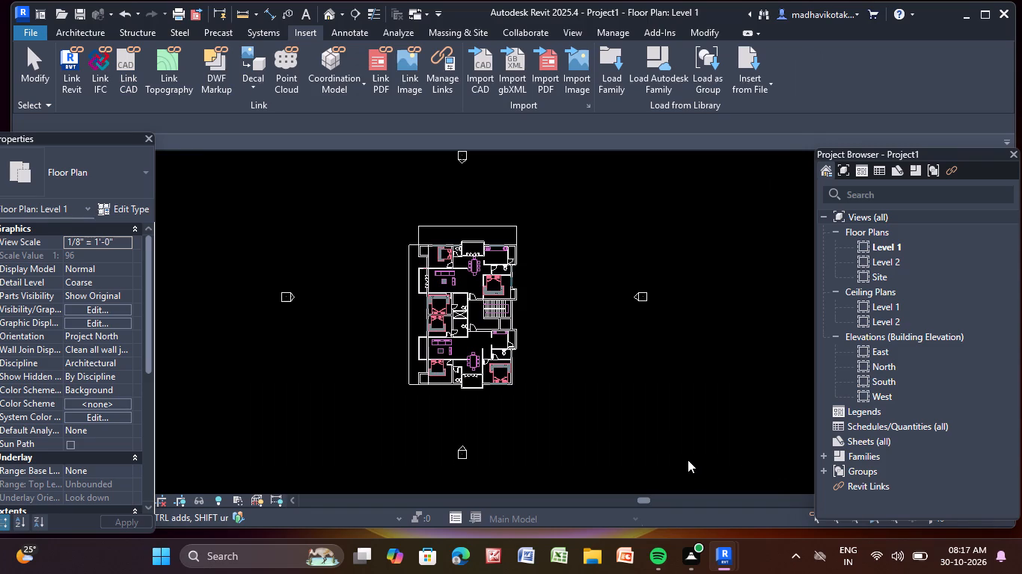
Examine the linked apartment plan's room layout from the upper units down to the lower ones.
scroll(462, 250, up, 10)
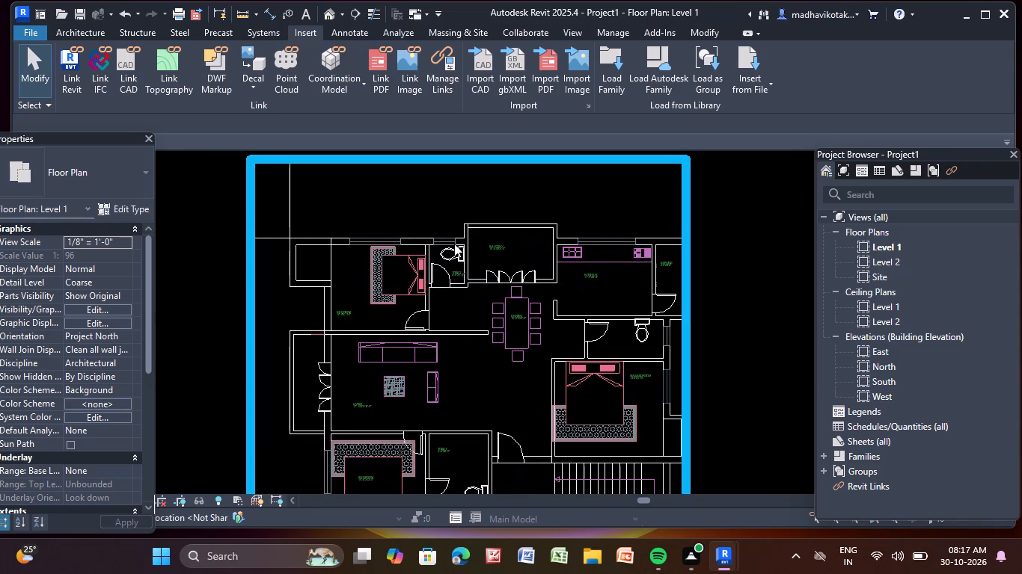
middle_drag(493, 421, 424, 33)
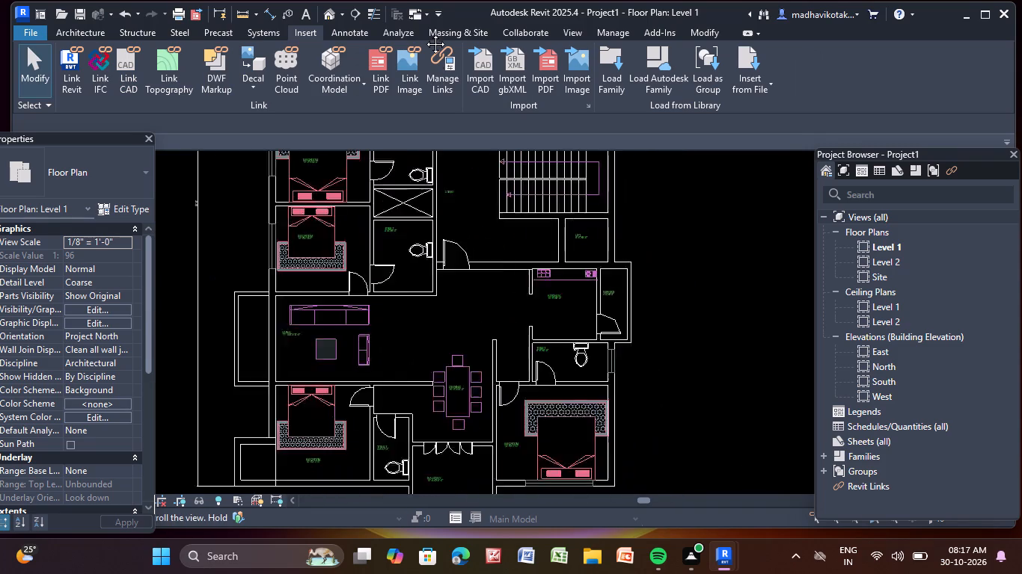
middle_drag(424, 33, 414, 0)
middle_drag(412, 389, 429, 573)
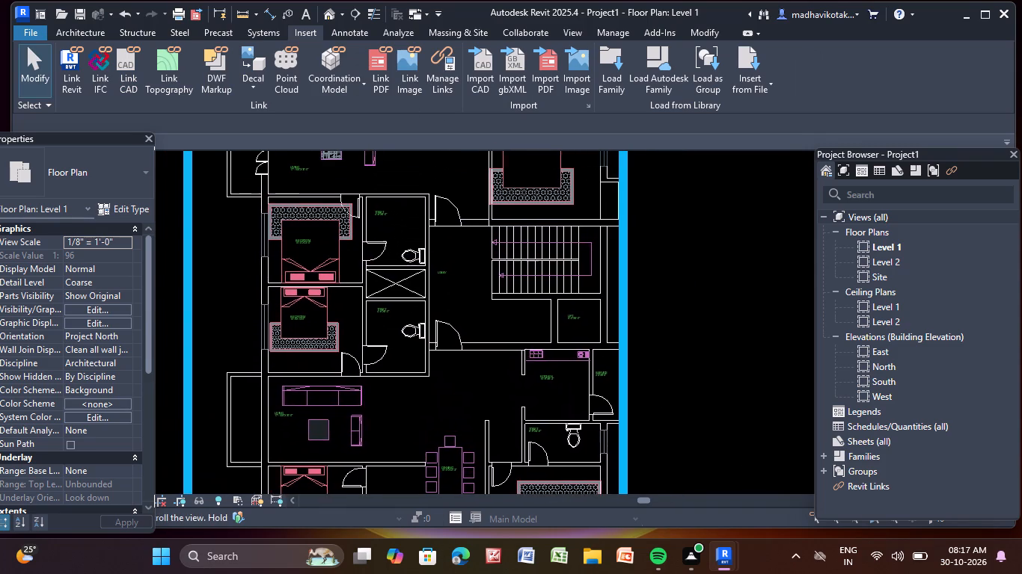
middle_drag(429, 573, 423, 573)
scroll(401, 102, down, 3)
scroll(401, 200, down, 4)
middle_drag(402, 207, 391, 255)
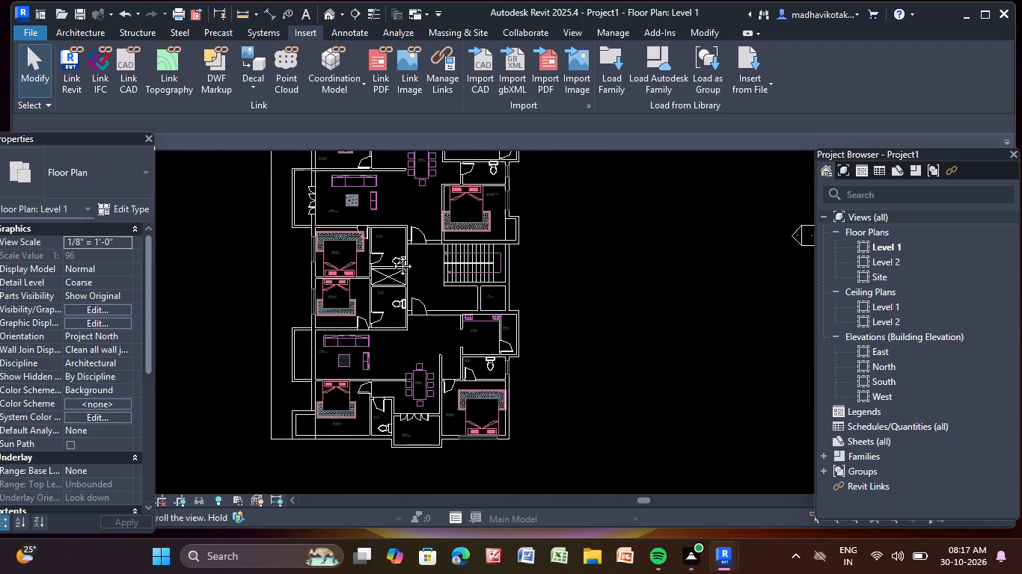
middle_drag(391, 255, 389, 319)
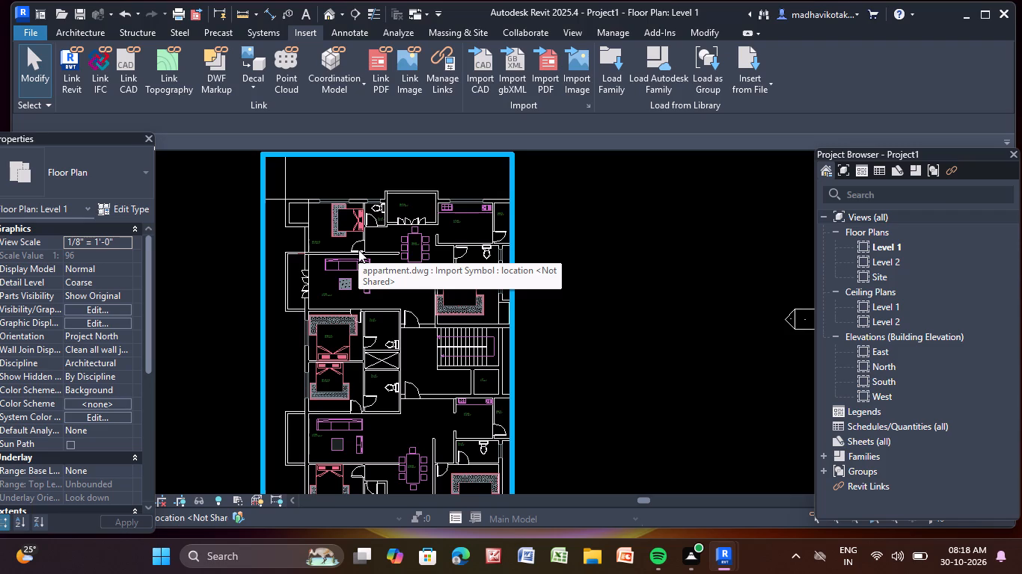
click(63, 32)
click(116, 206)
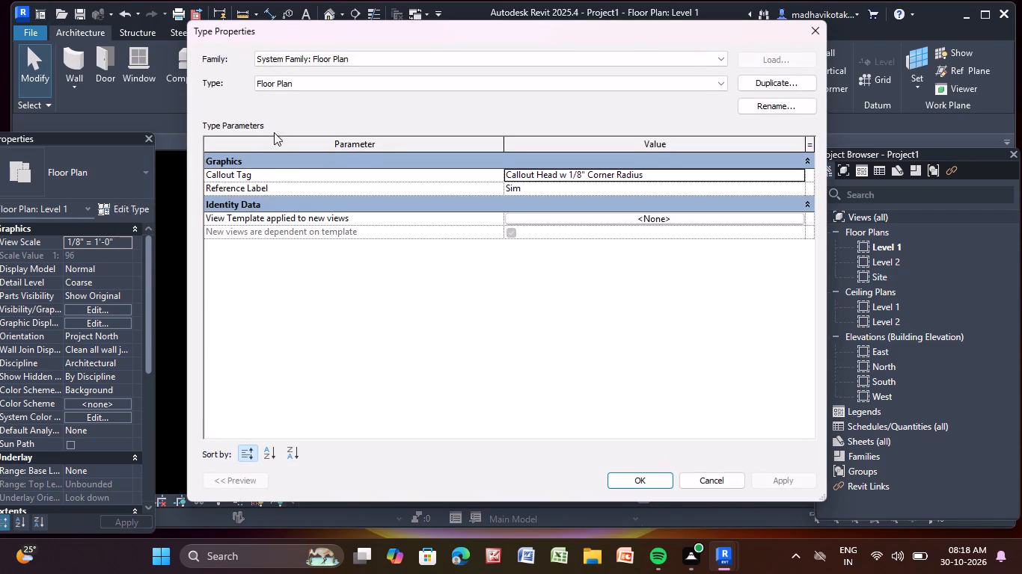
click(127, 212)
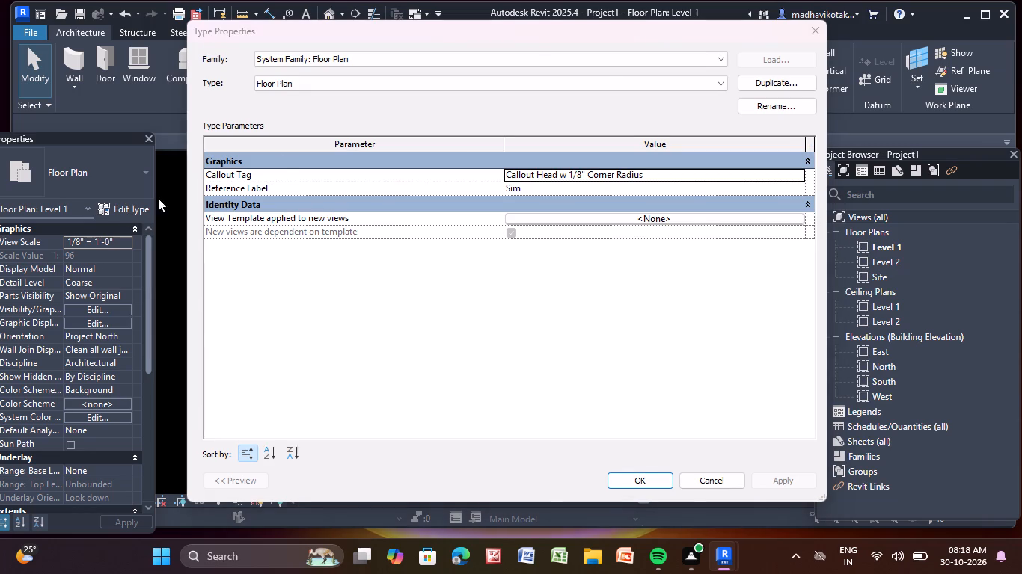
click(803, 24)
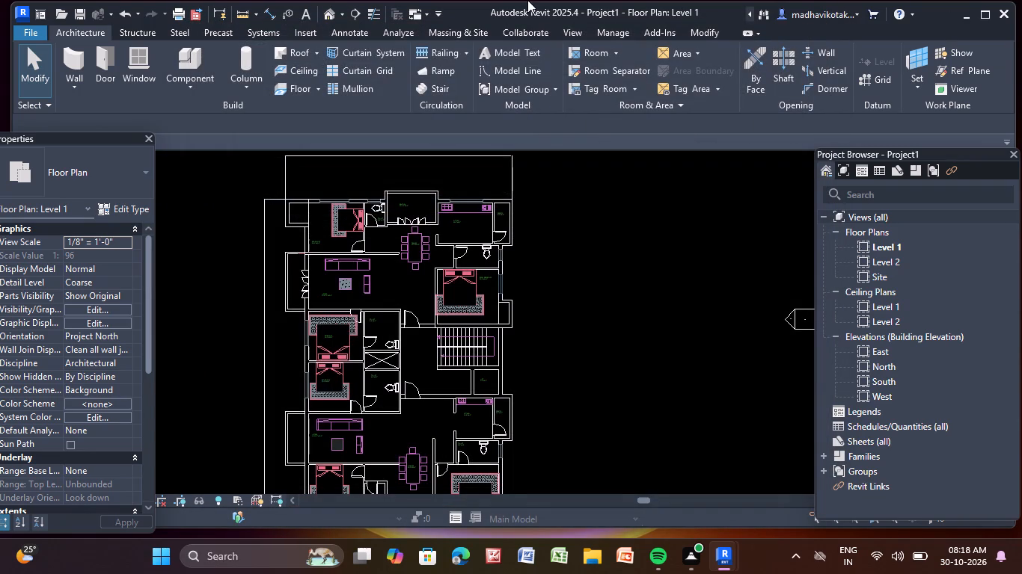
Start the Wall tool and duplicate the Generic - 8" basic wall type as Generic - 9".
click(86, 25)
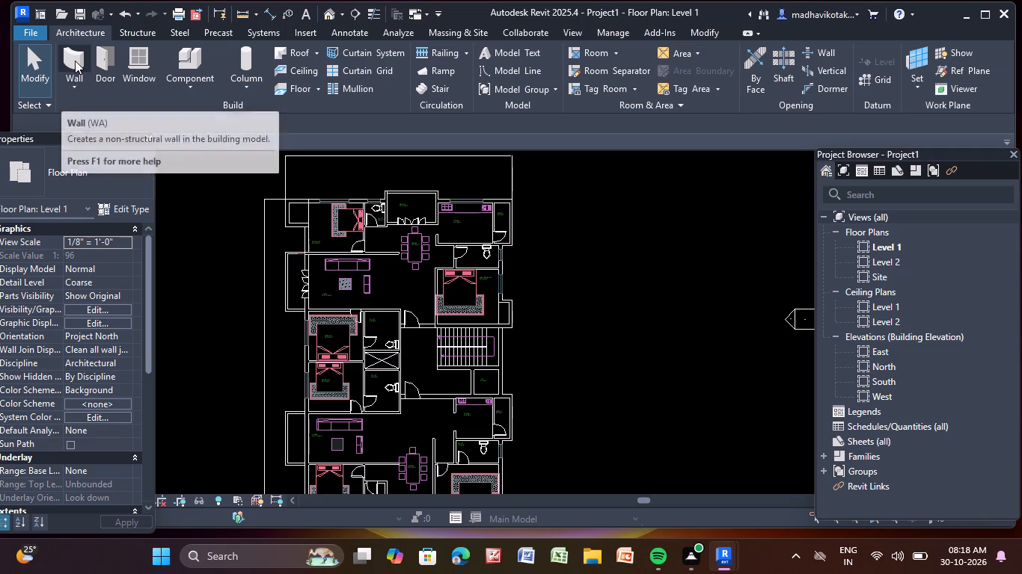
click(75, 61)
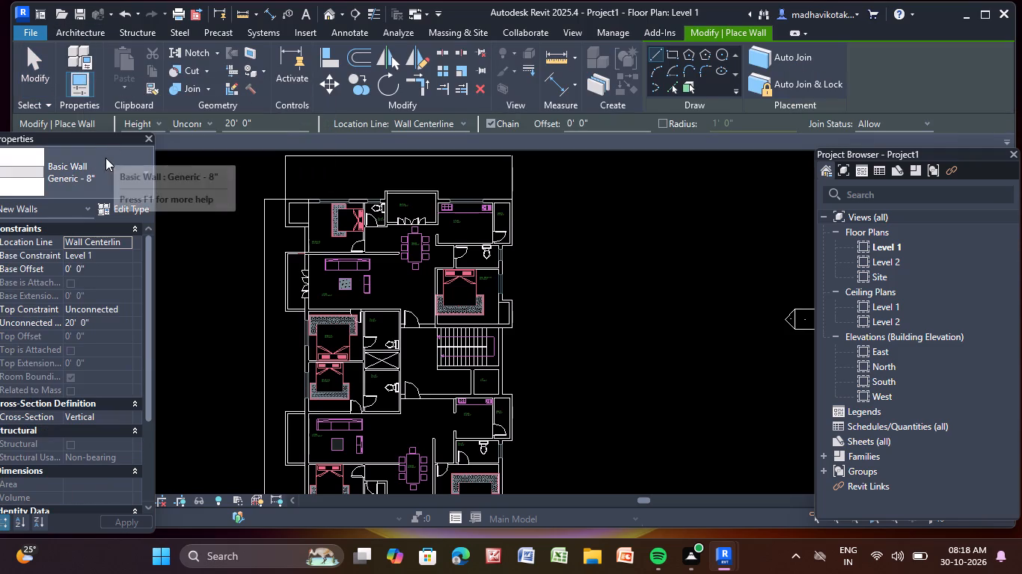
click(107, 203)
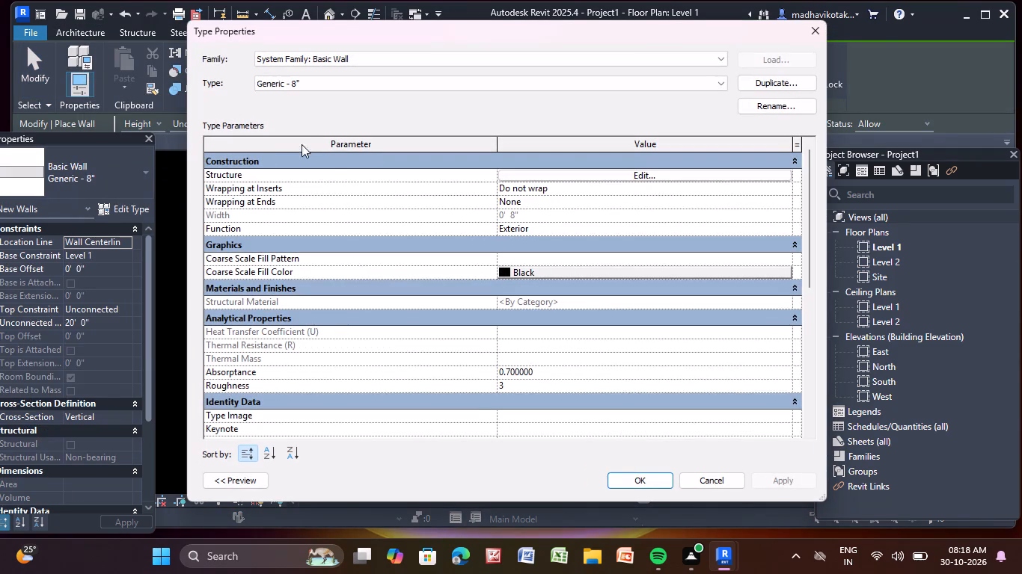
click(762, 80)
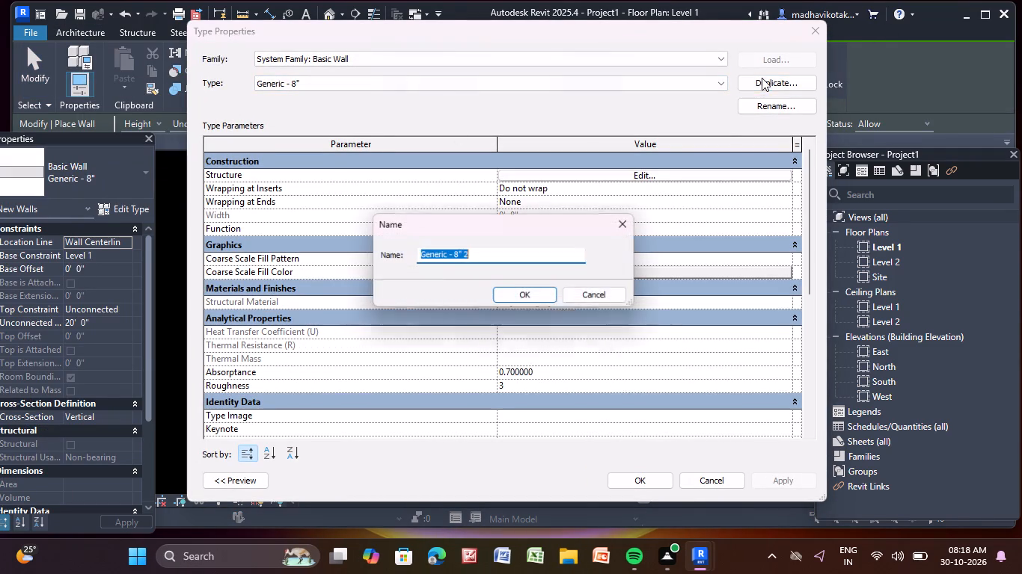
click(522, 257)
key(BackSpace)
key(BackSpace)
key(BackSpace)
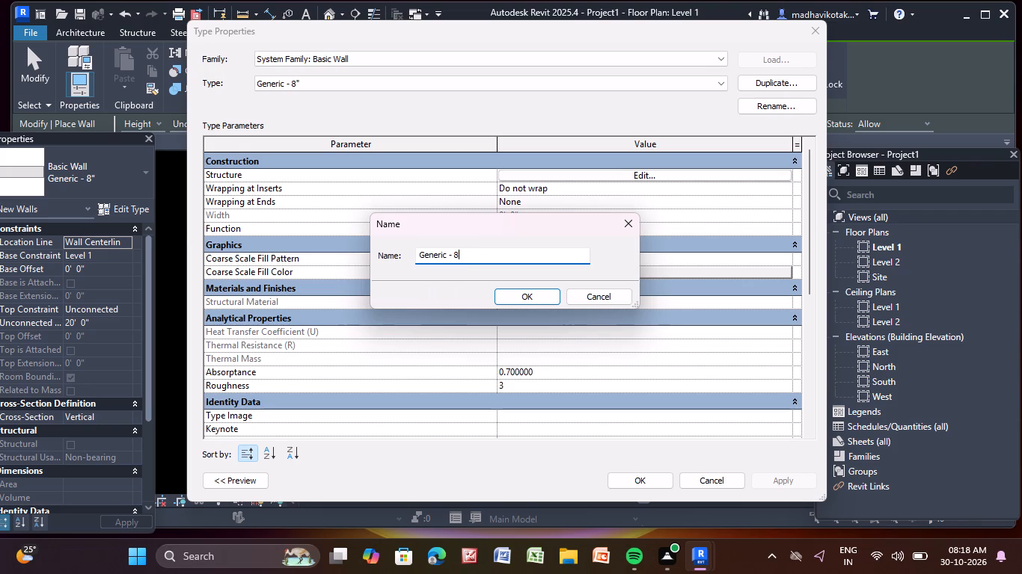
key(BackSpace)
text(9")
key(Return)
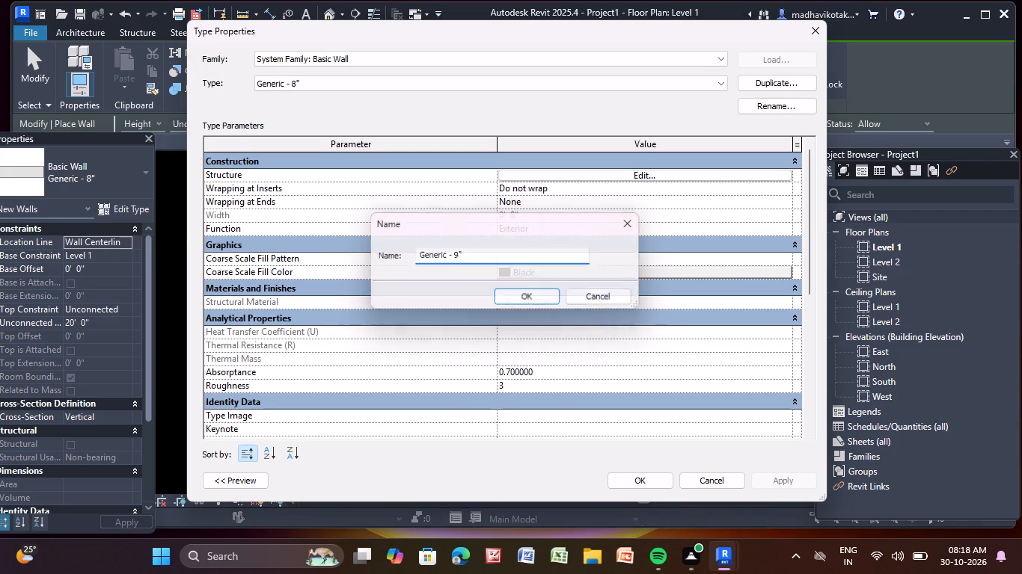
Duplicate the Generic - 9" wall type as Generic - 9" w and make it the active wall type.
drag(789, 80, 796, 75)
click(520, 250)
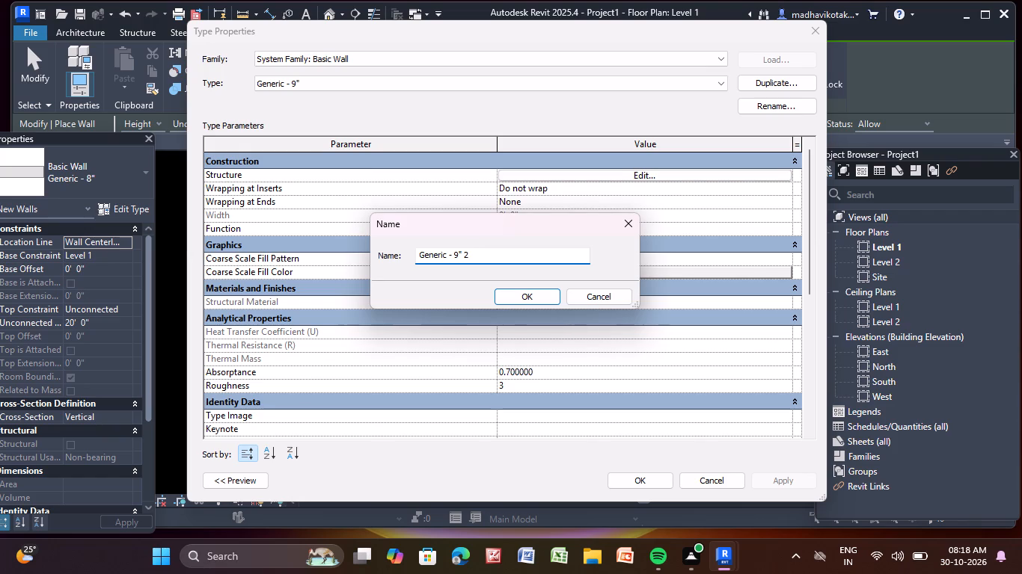
key(BackSpace)
key(w)
click(514, 298)
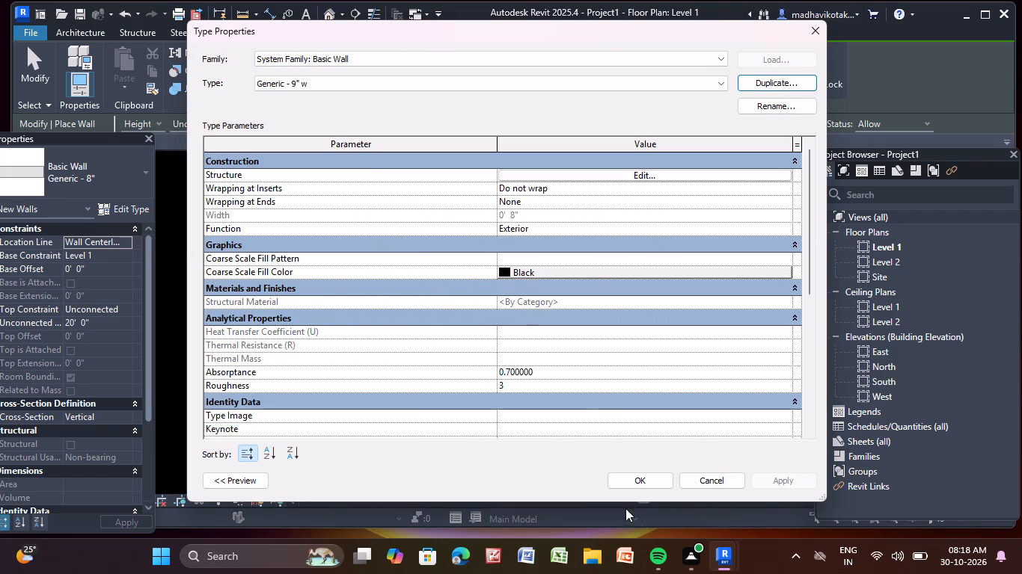
click(653, 479)
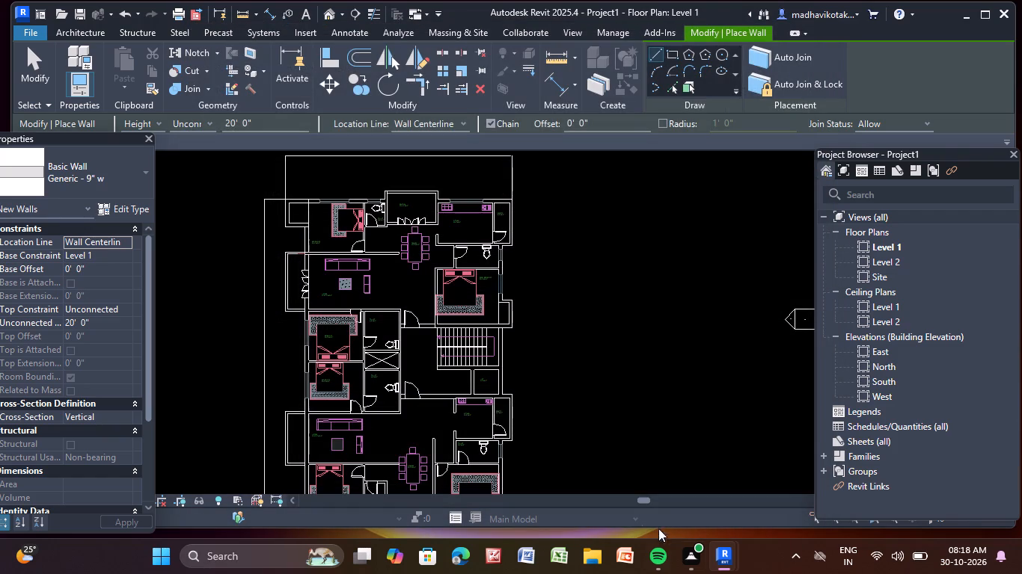
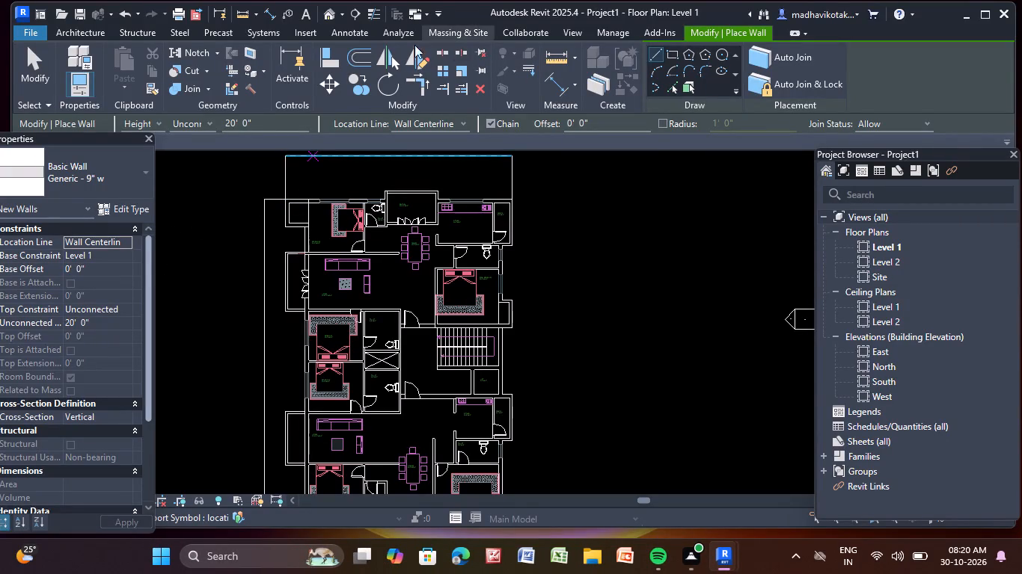
Draw a Generic - 9" w wall about 20'-6" long over the upper bedroom and toilet's outer wall, ending at the balcony.
click(359, 36)
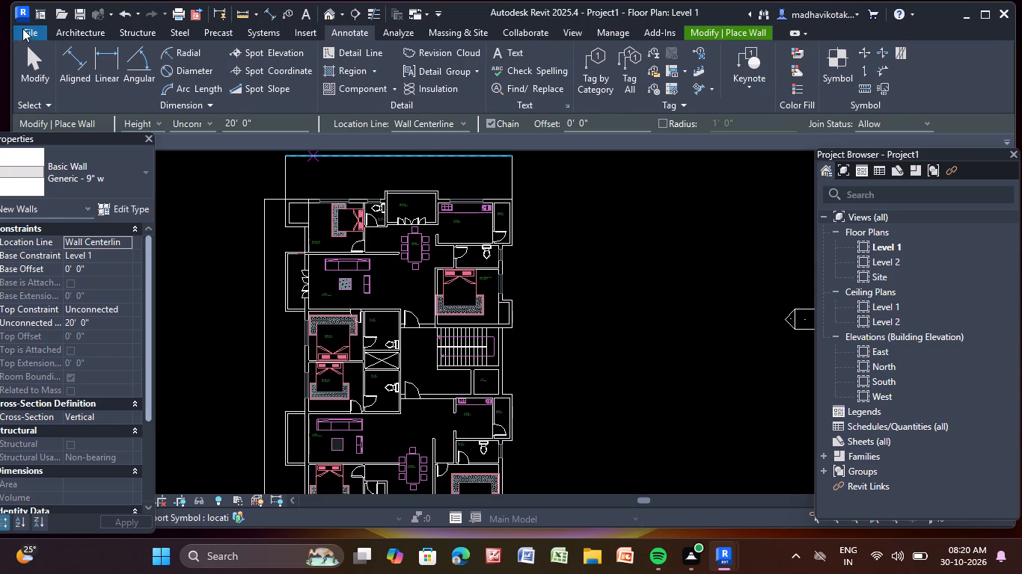
click(61, 33)
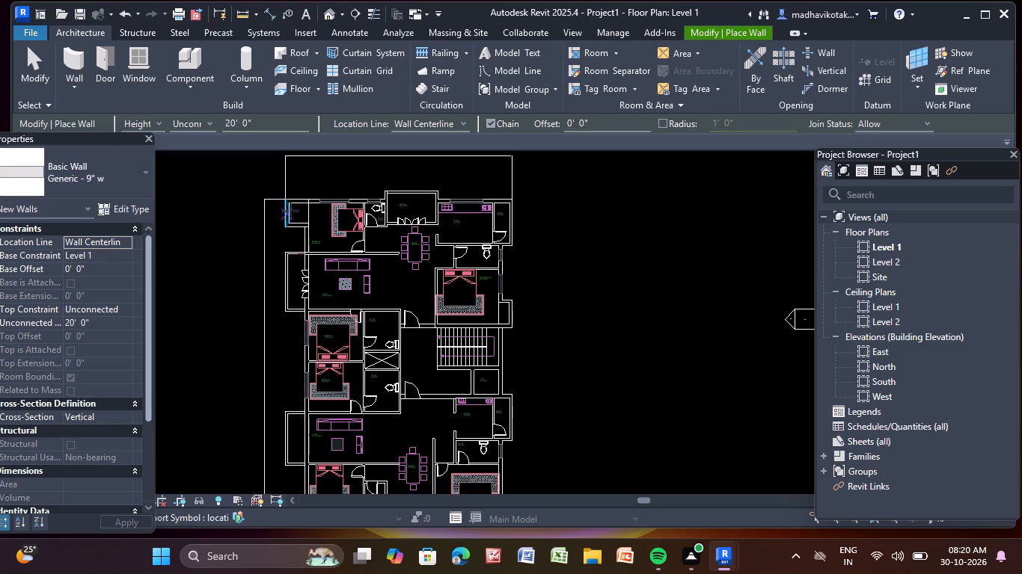
scroll(290, 211, up, 8)
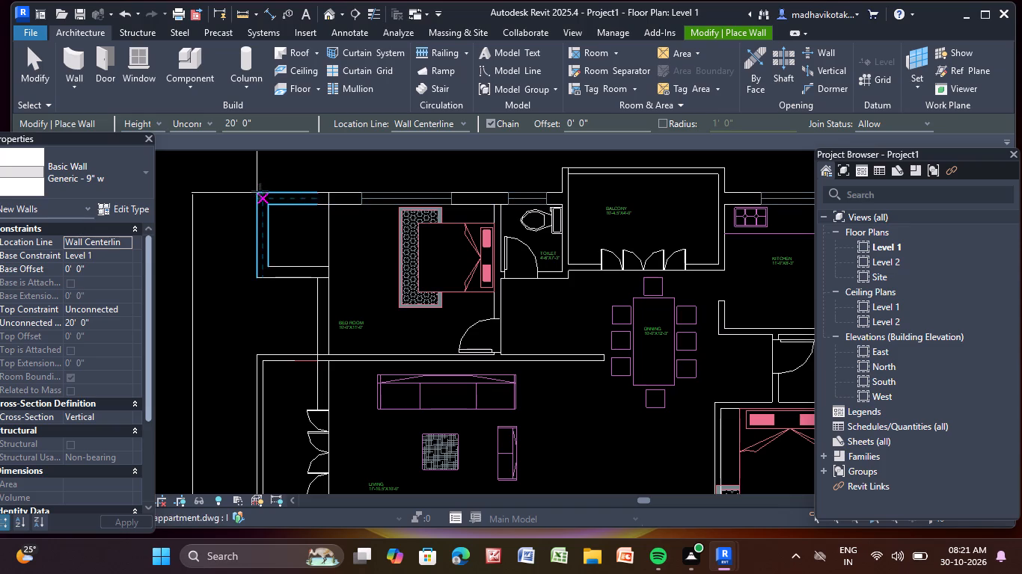
scroll(259, 189, up, 3)
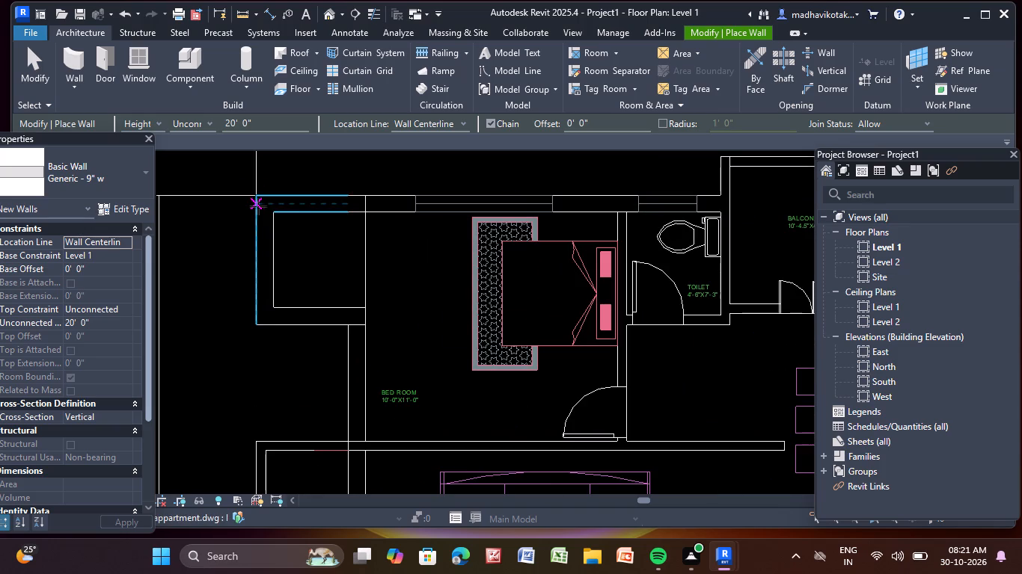
click(258, 205)
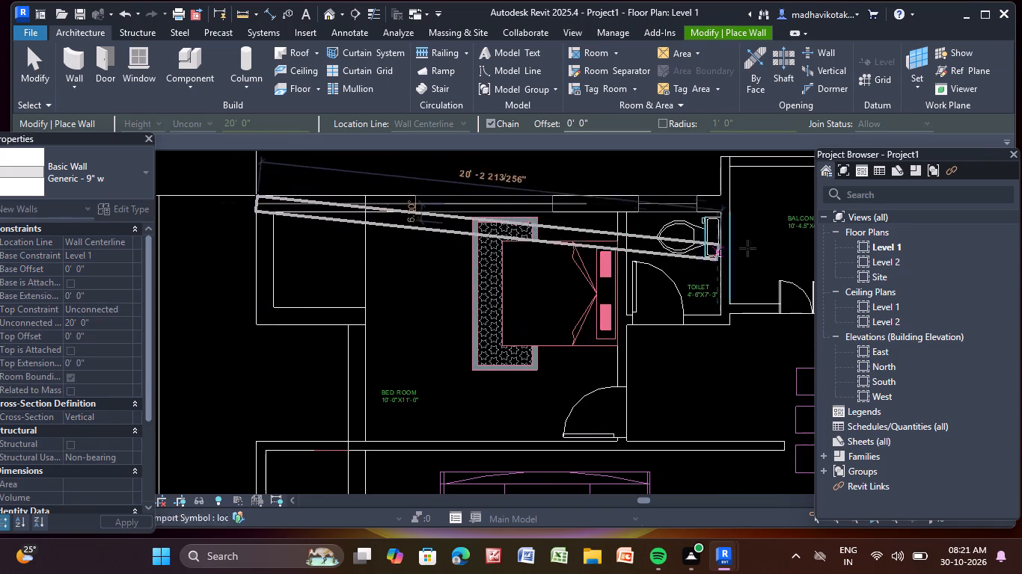
middle_drag(732, 206, 540, 267)
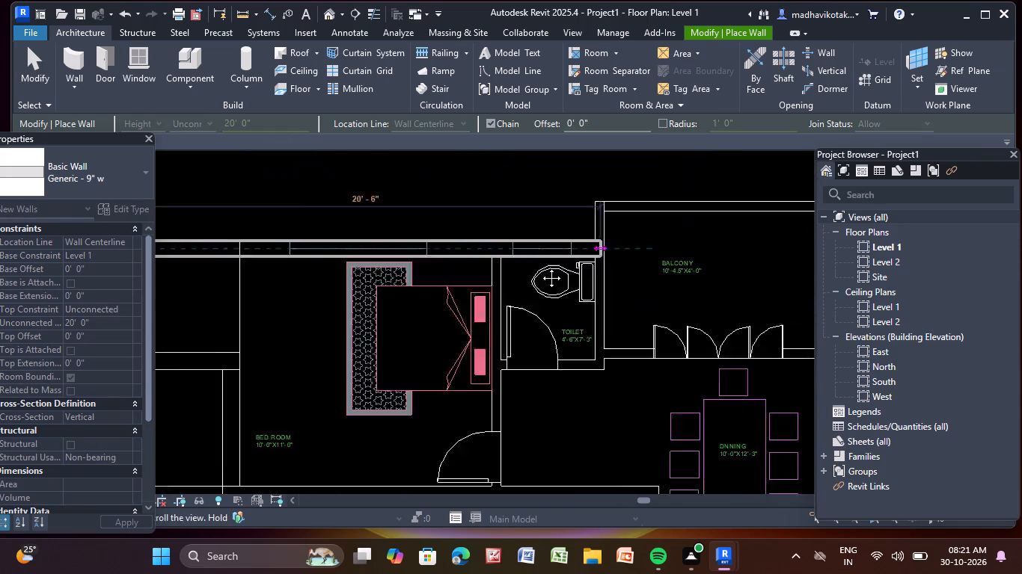
middle_drag(540, 267, 448, 286)
scroll(447, 287, up, 4)
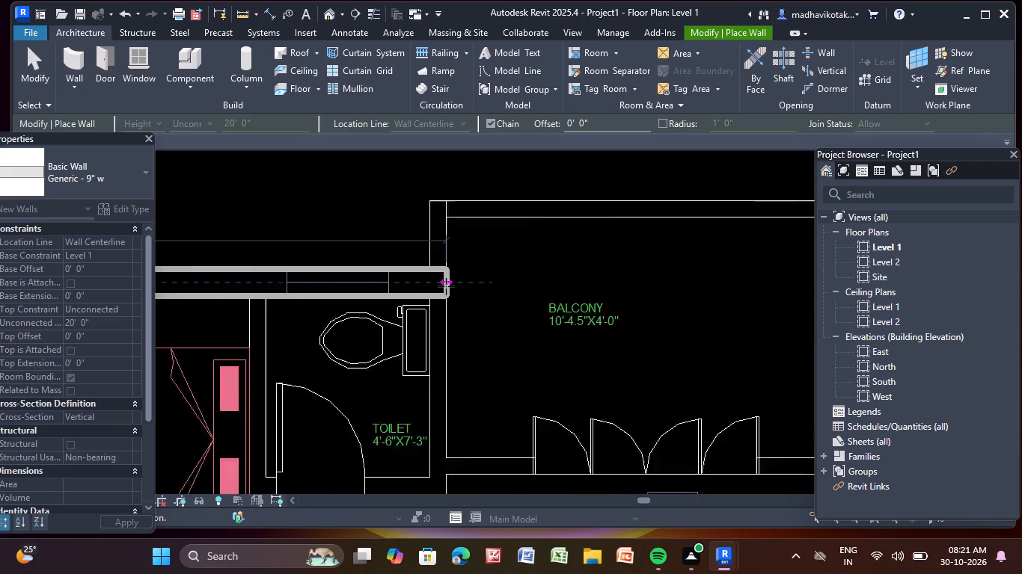
scroll(446, 286, up, 1)
click(447, 286)
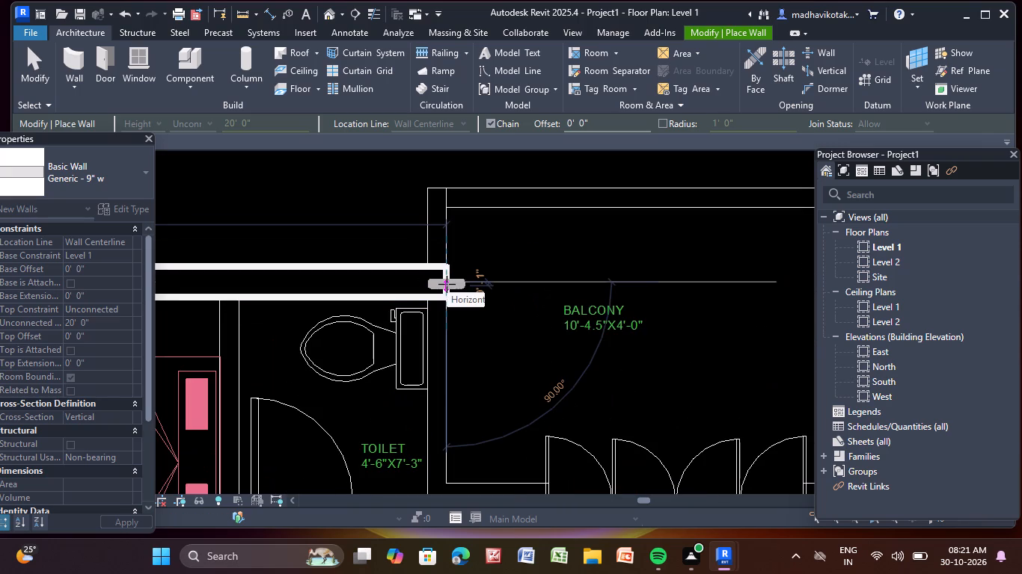
key(Escape)
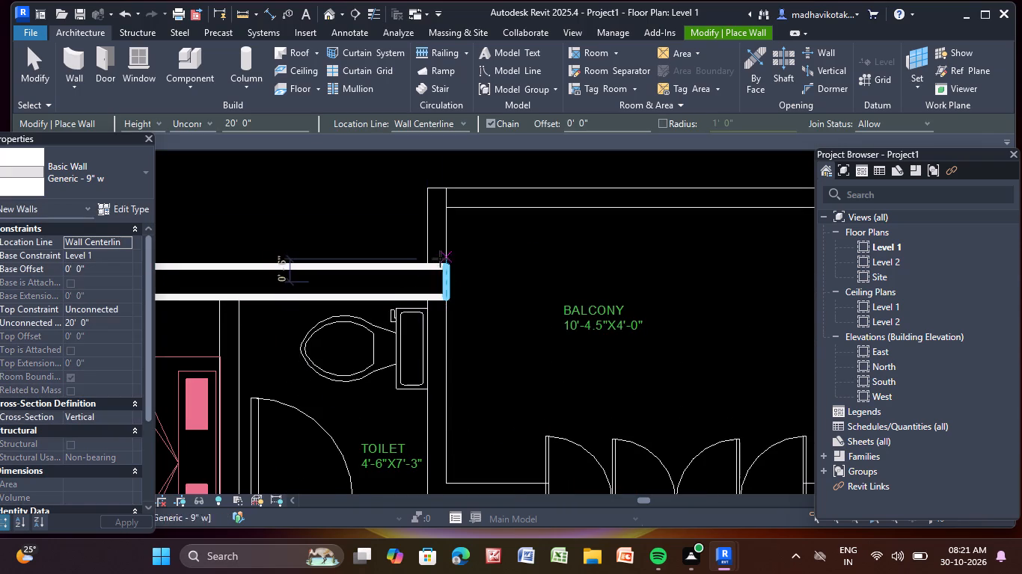
Draw the short return wall, about 2'-1" long, on the toilet side of the balcony up to its outer corner.
click(435, 265)
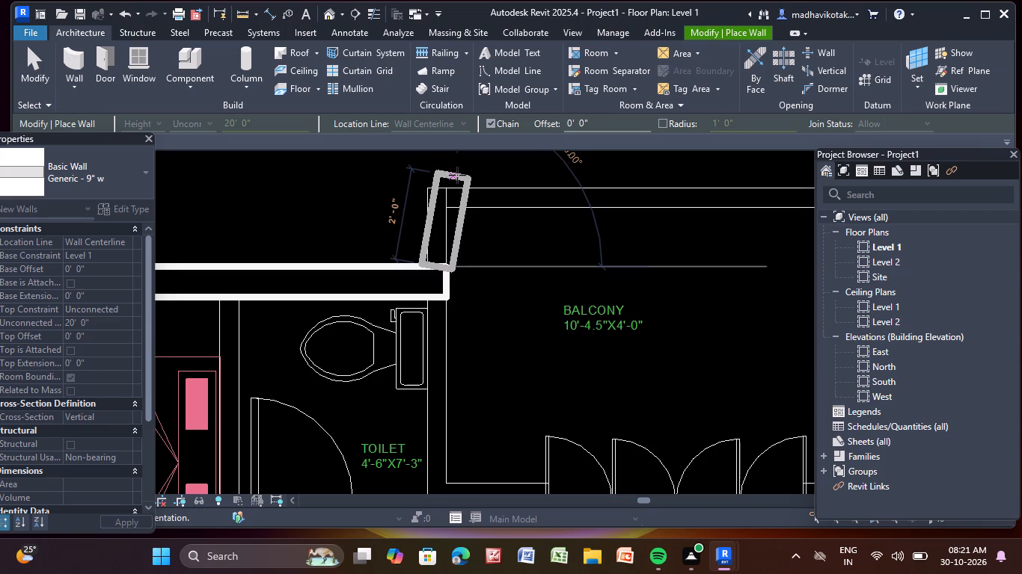
click(438, 187)
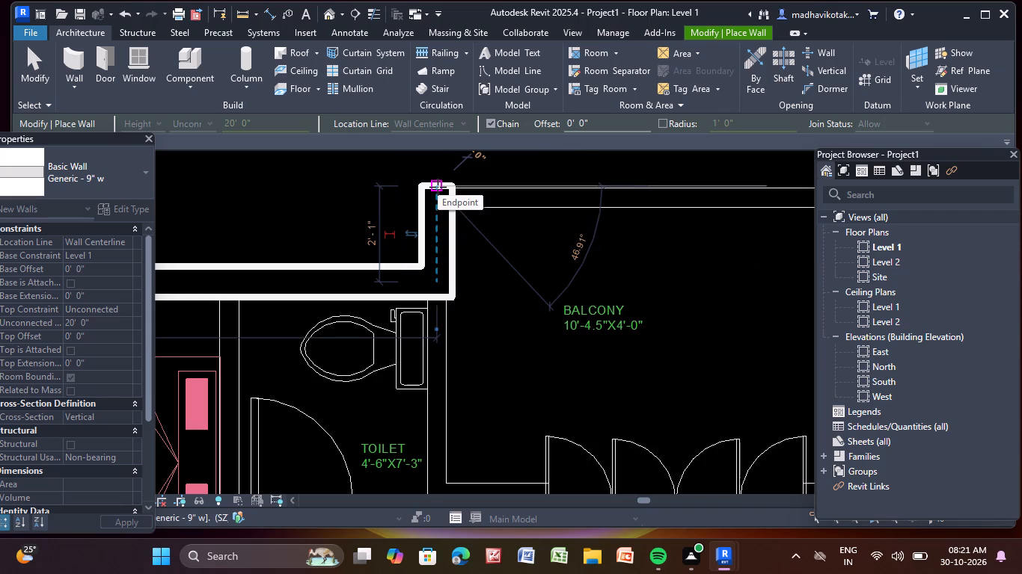
key(grave)
key(grave)
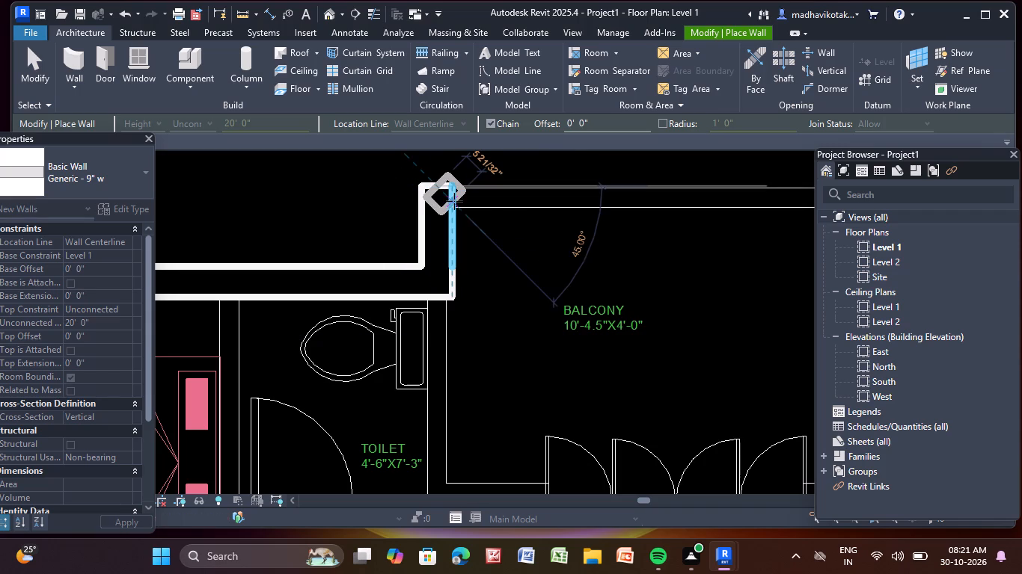
key(Escape)
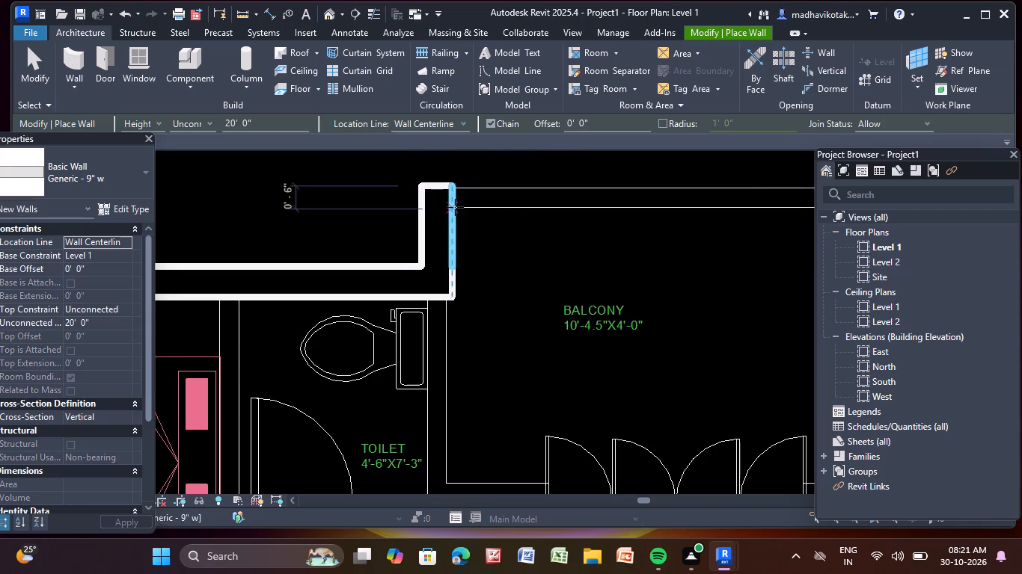
Draw the balcony's outer wall, about 10'-3" long, from the toilet-side return to the kitchen-side corner.
click(458, 200)
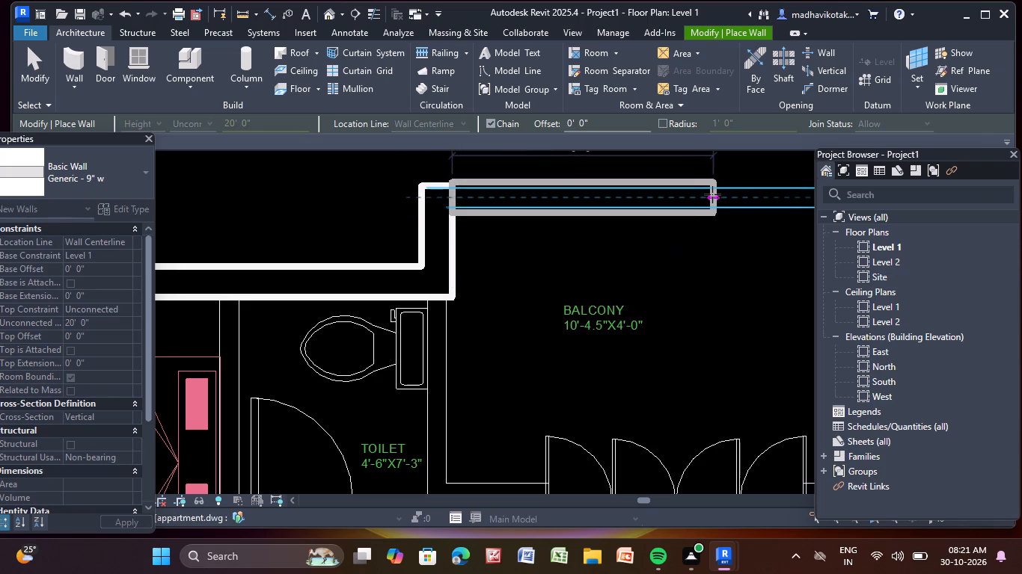
middle_drag(712, 194, 419, 268)
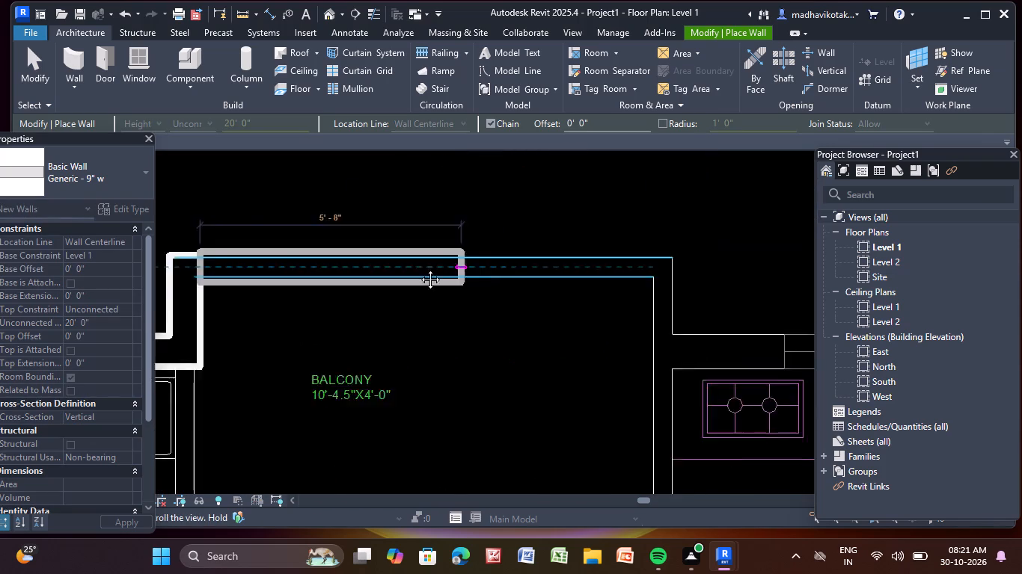
middle_drag(419, 268, 278, 279)
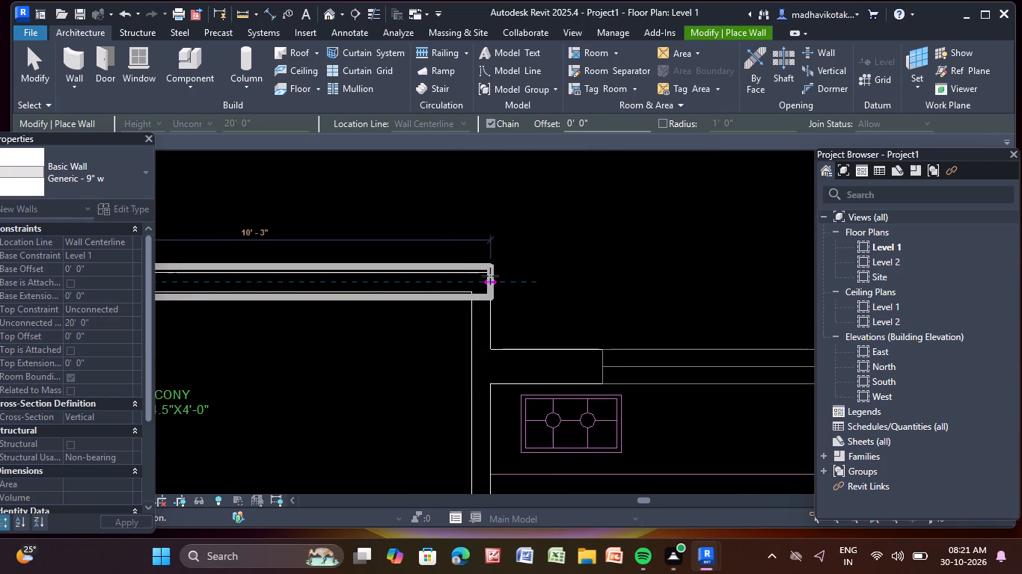
click(490, 276)
key(Escape)
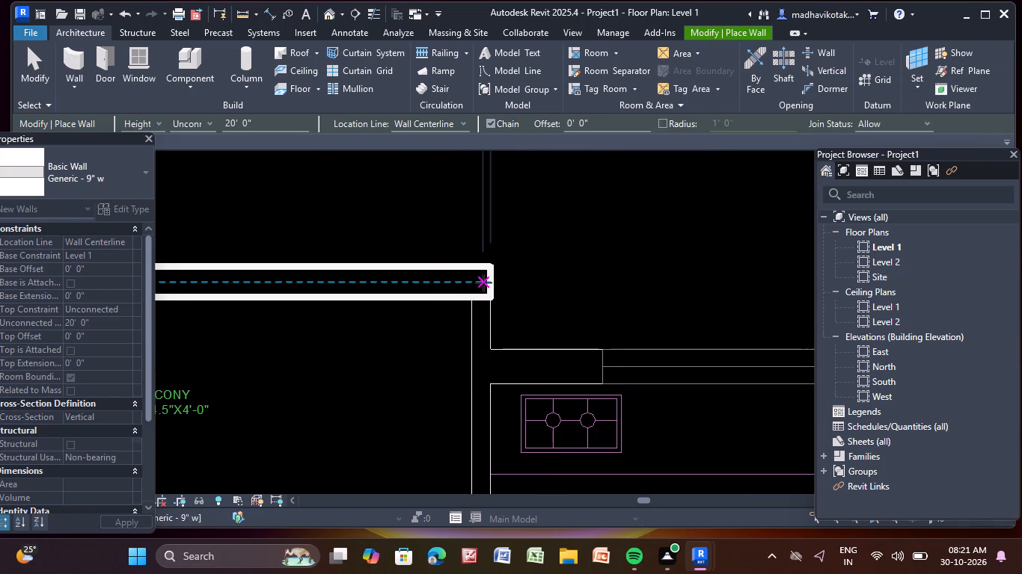
Draw the kitchen-side balcony return wall, about 1'-10" long, down to the kitchen's outer wall.
click(481, 300)
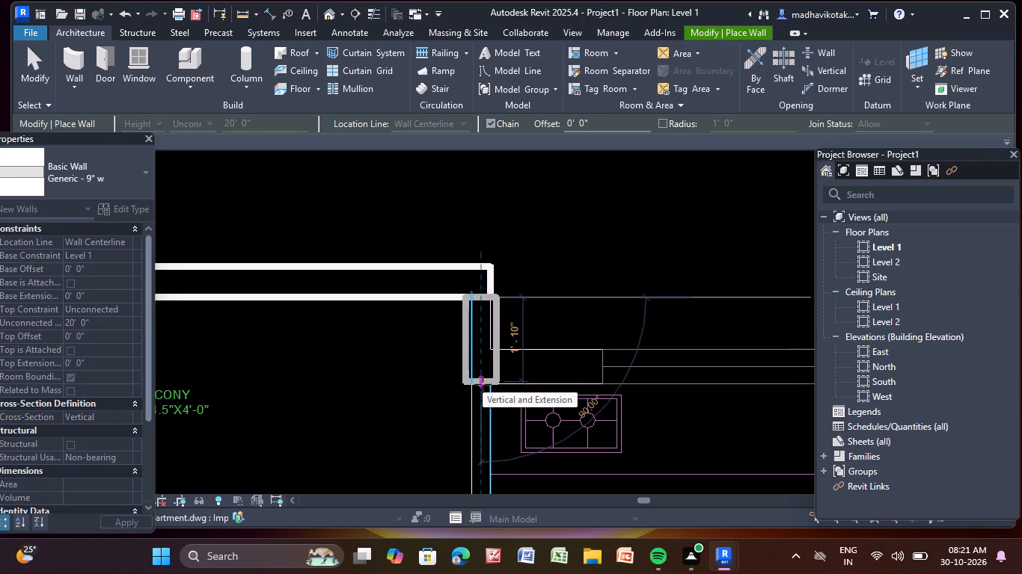
click(483, 384)
key(Escape)
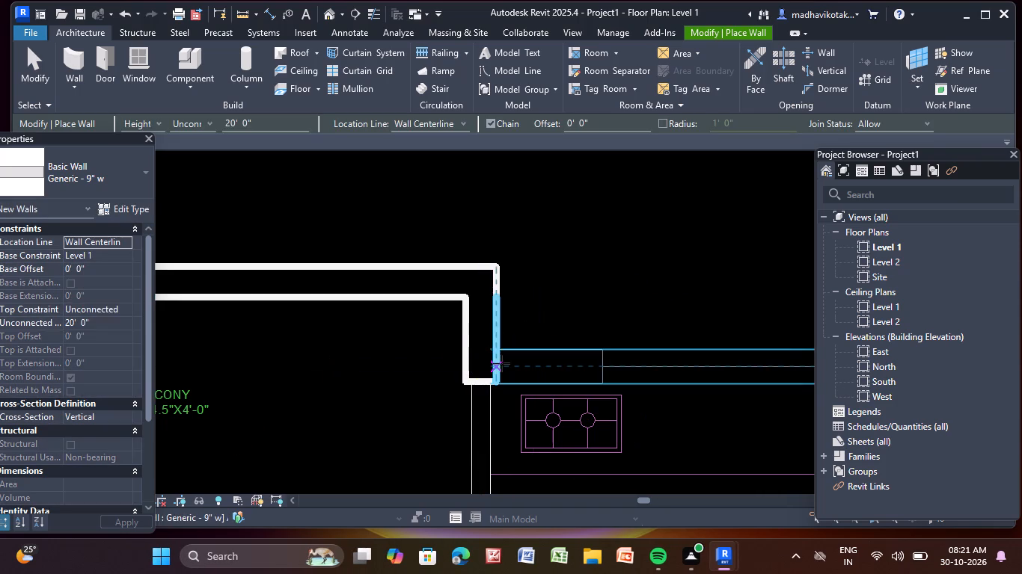
Draw the outer wall along the kitchen and service area, about 15'-0" long, from the balcony return to the service area's outer corner.
click(502, 363)
scroll(757, 369, down, 4)
middle_drag(764, 371, 394, 306)
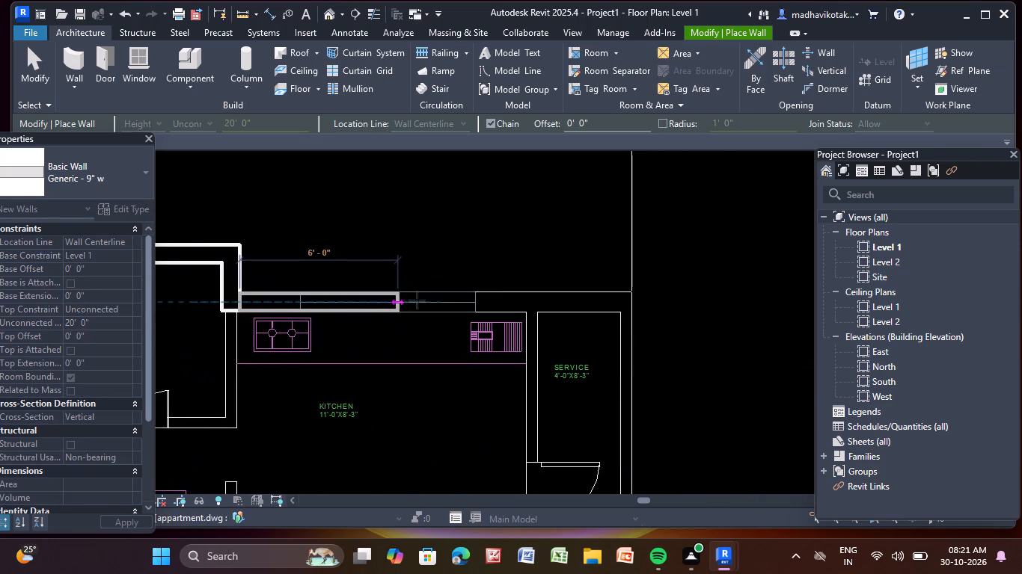
scroll(589, 300, down, 2)
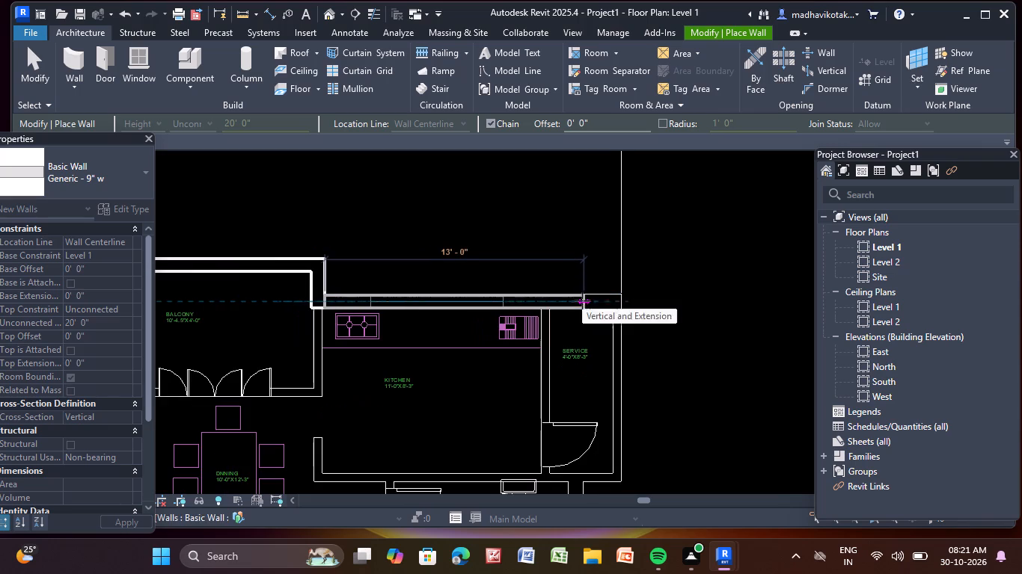
scroll(562, 301, down, 1)
middle_drag(562, 301, 567, 294)
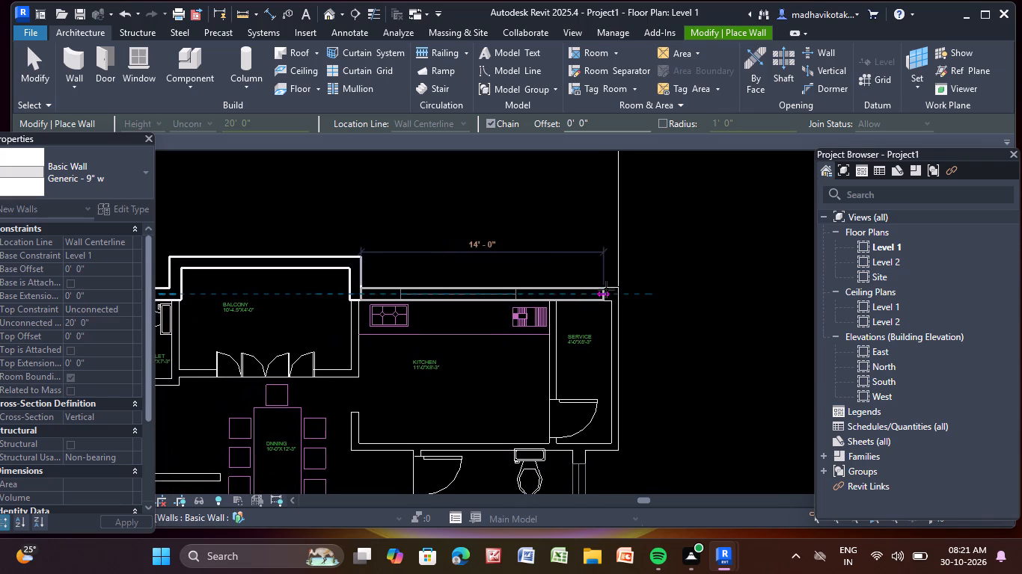
scroll(618, 292, up, 5)
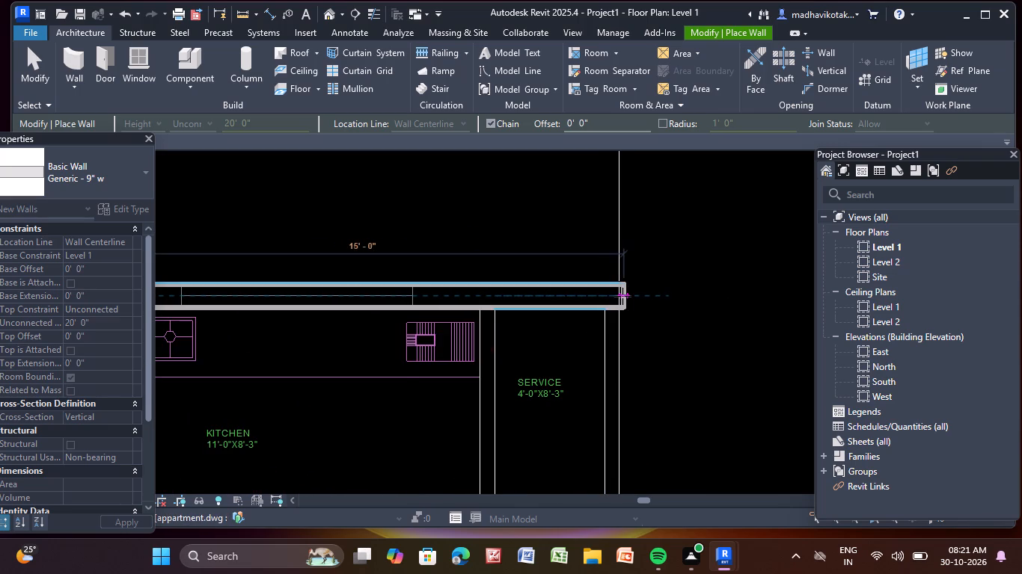
click(619, 297)
key(Escape)
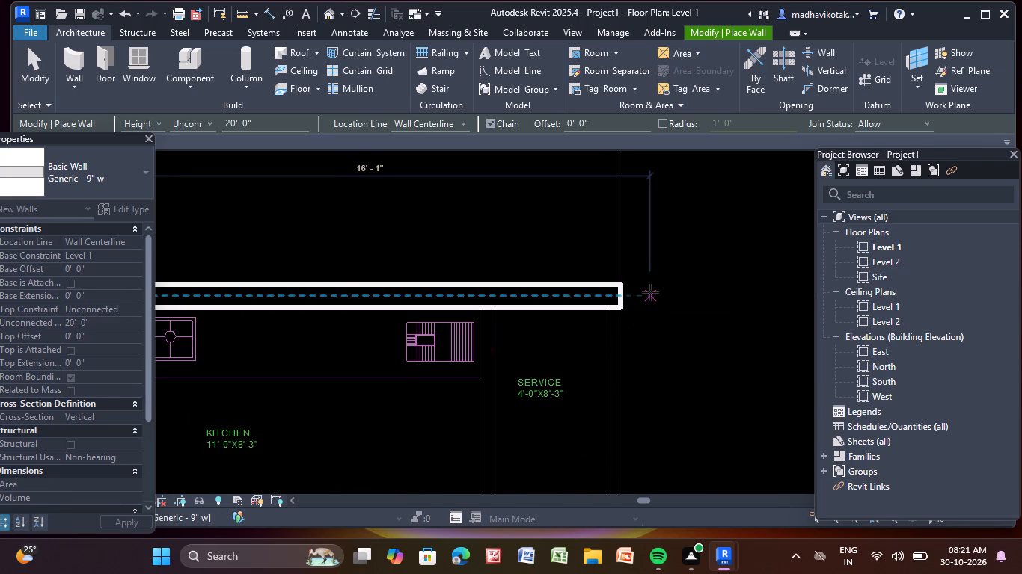
Draw the outer side wall from the service area's lower wall past the toilet and master bedroom windows to the jog above the stairs.
scroll(650, 291, down, 5)
middle_drag(655, 235, 610, 94)
middle_click(612, 378)
scroll(568, 343, up, 4)
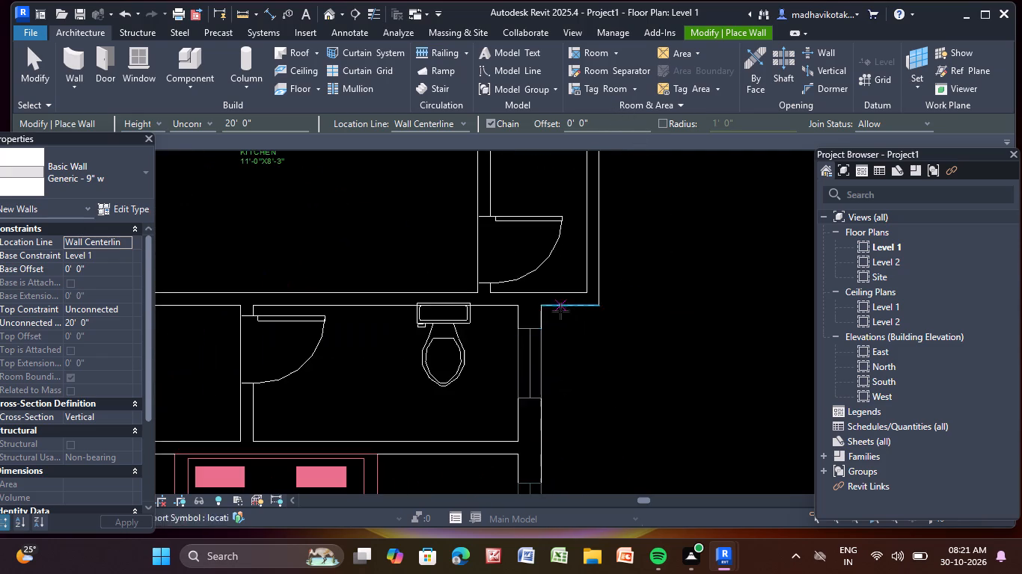
scroll(544, 302, up, 4)
scroll(513, 285, down, 5)
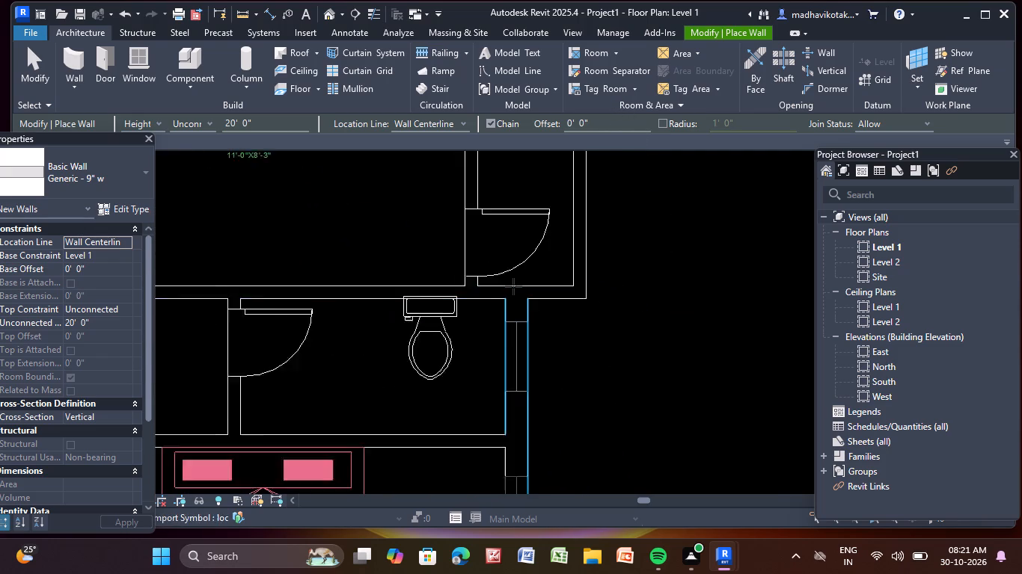
scroll(416, 298, down, 3)
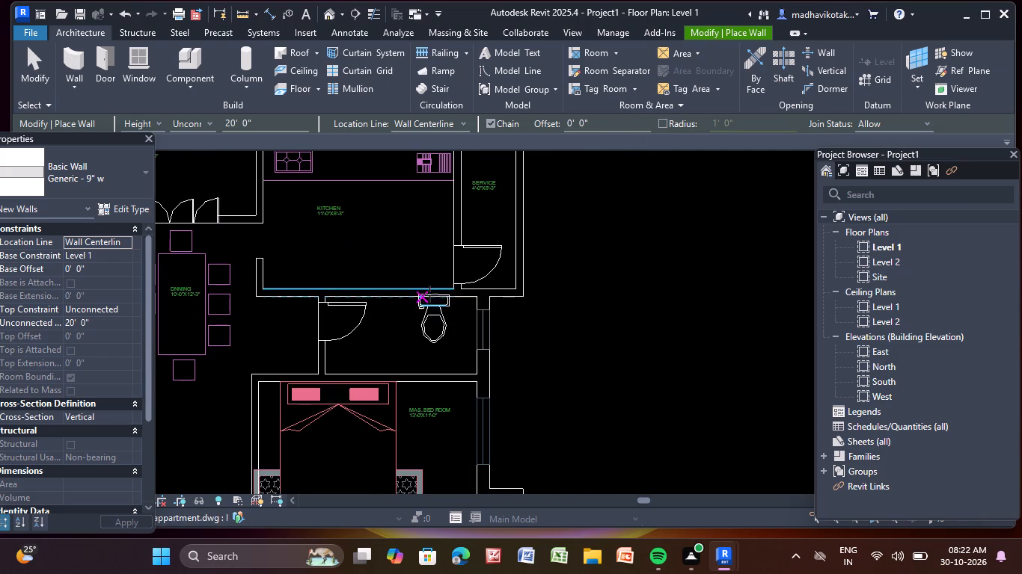
scroll(486, 309, up, 12)
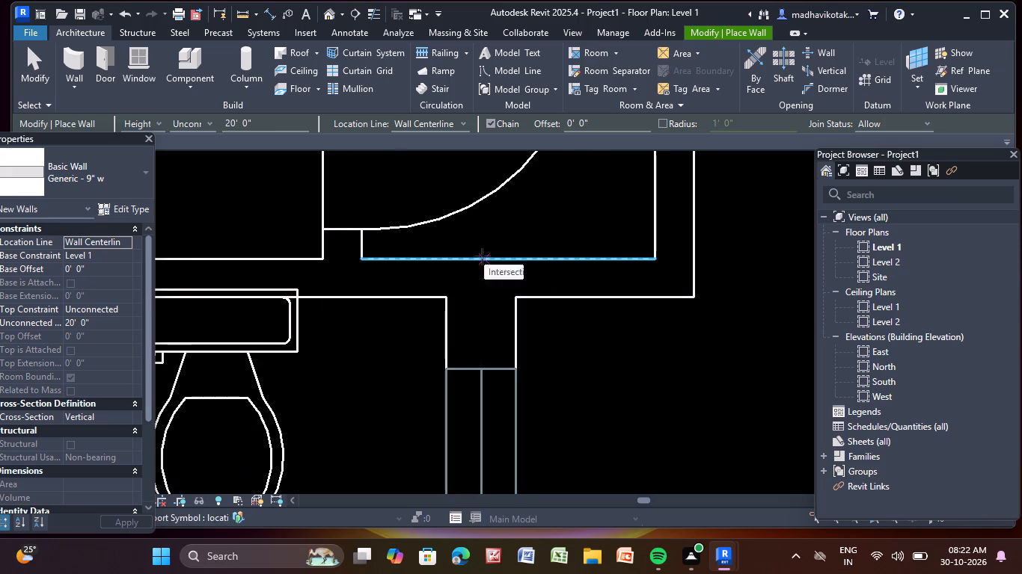
click(480, 256)
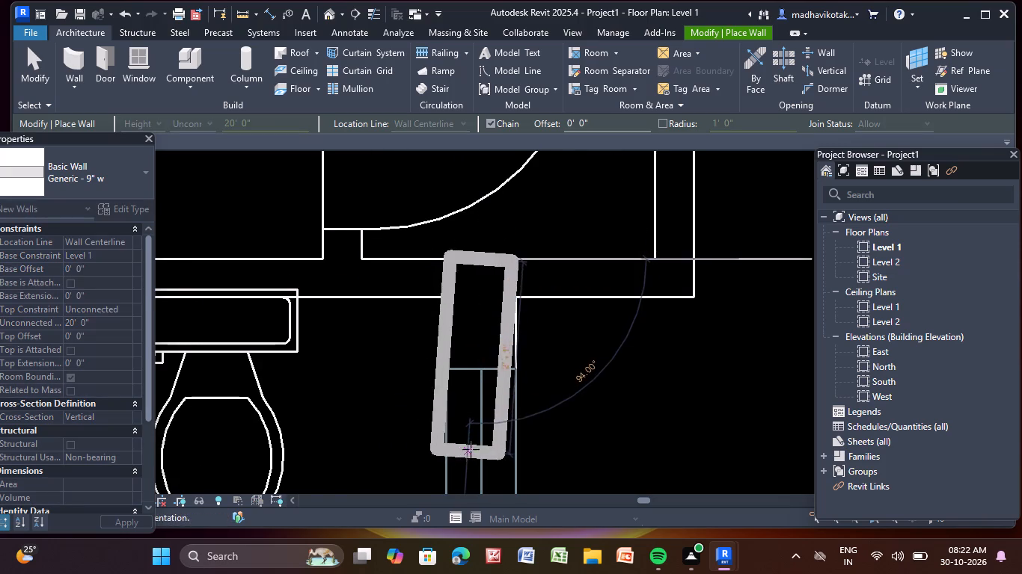
scroll(477, 451, down, 3)
middle_drag(480, 453, 498, 40)
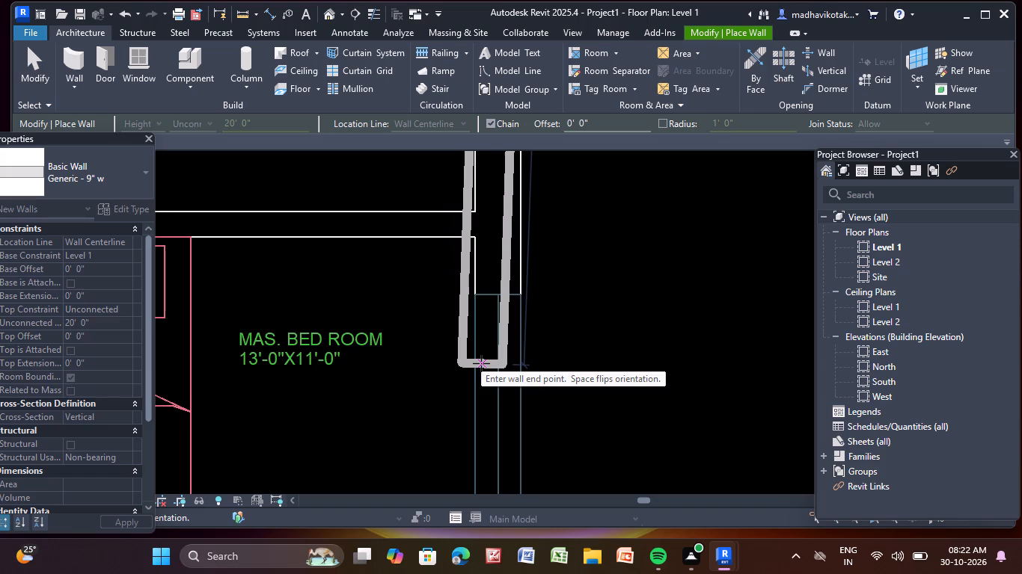
scroll(495, 390, down, 5)
middle_drag(489, 383, 501, 9)
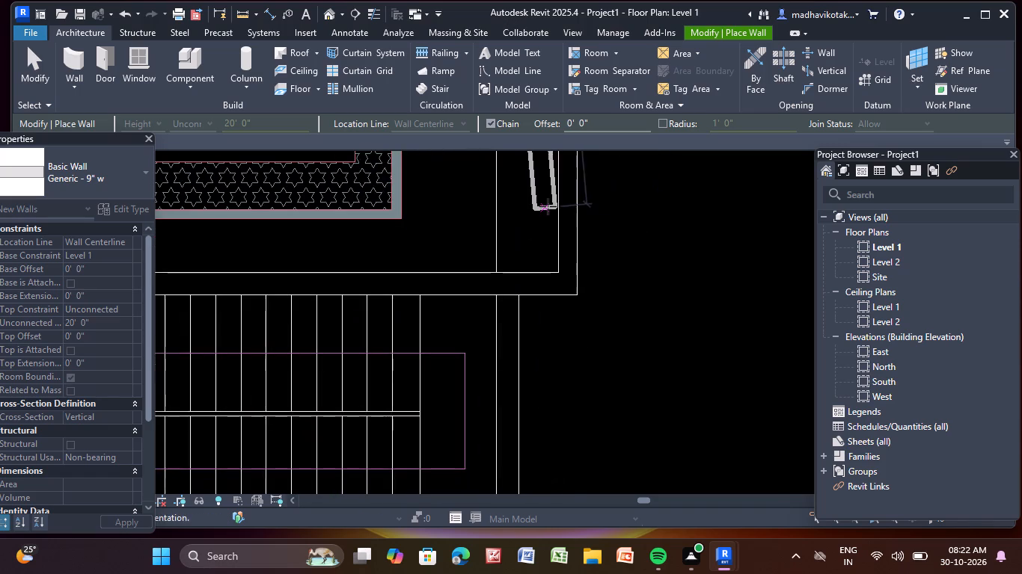
middle_drag(548, 206, 432, 569)
middle_drag(434, 451, 433, 241)
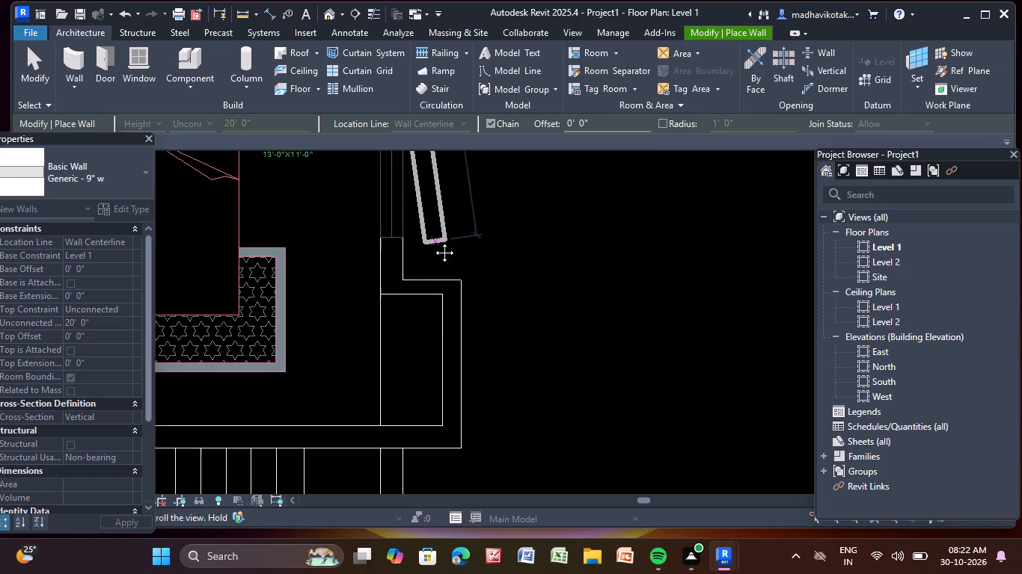
middle_drag(433, 241, 434, 241)
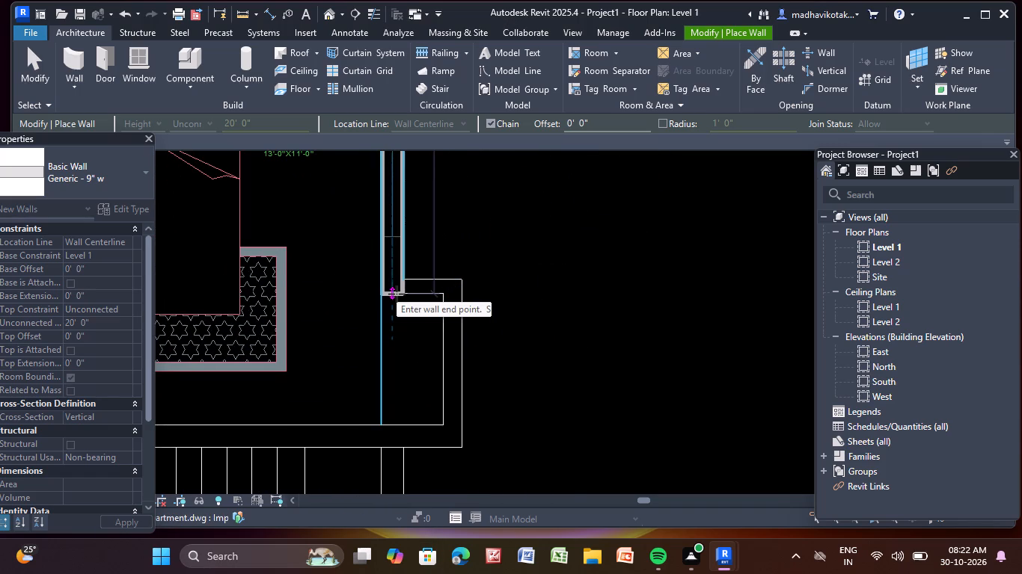
click(397, 294)
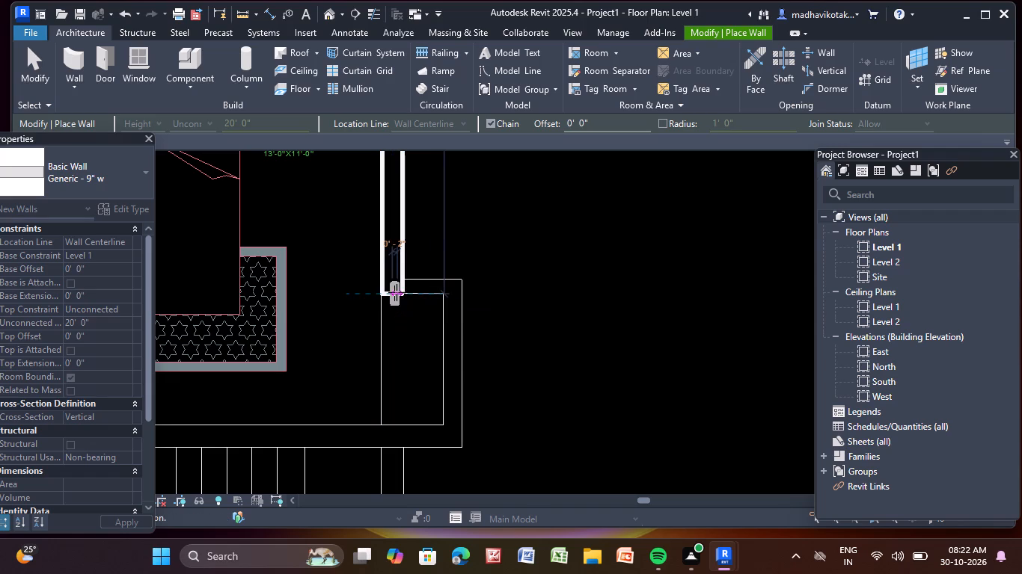
key(Escape)
scroll(409, 286, up, 2)
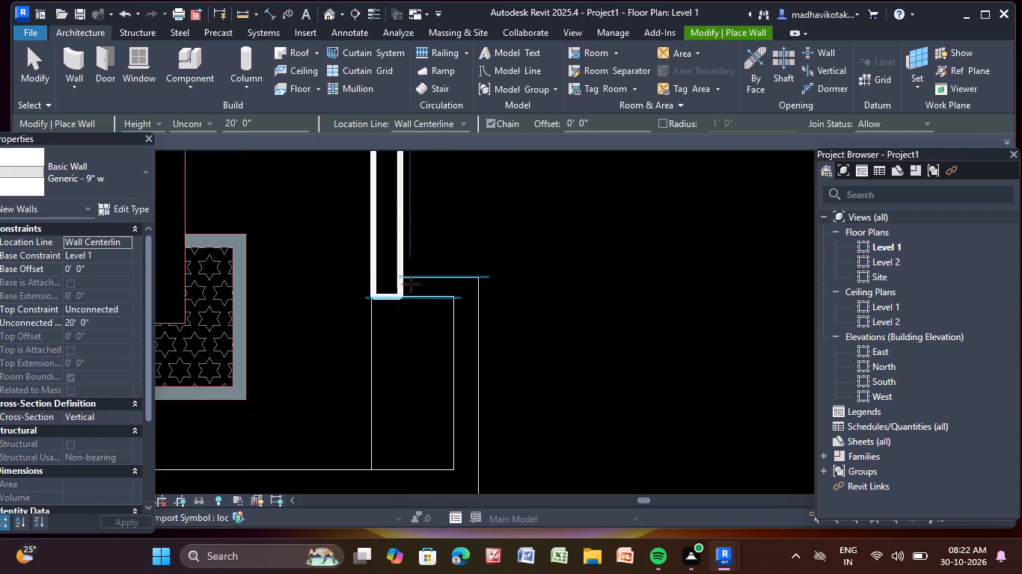
Draw the jog wall above the stairs, about 1'-11 1/2" long, from the side wall's end to the outer jog corner.
scroll(411, 284, up, 5)
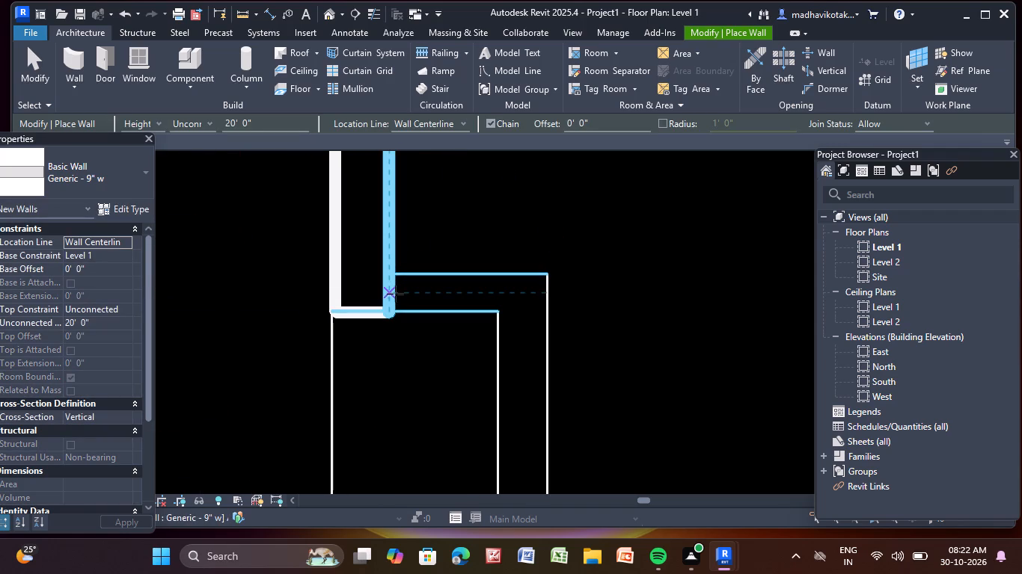
click(392, 295)
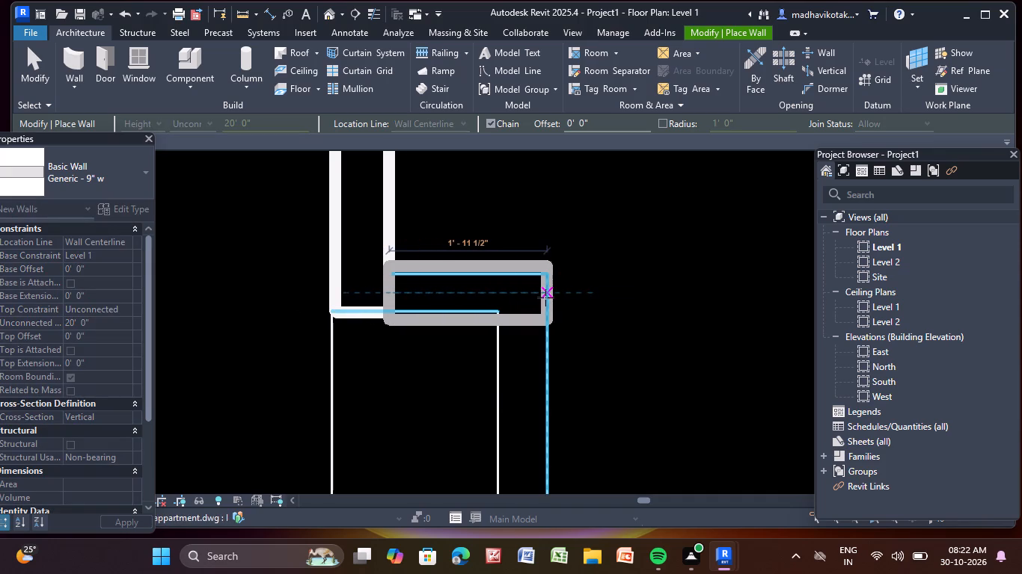
click(545, 295)
key(Escape)
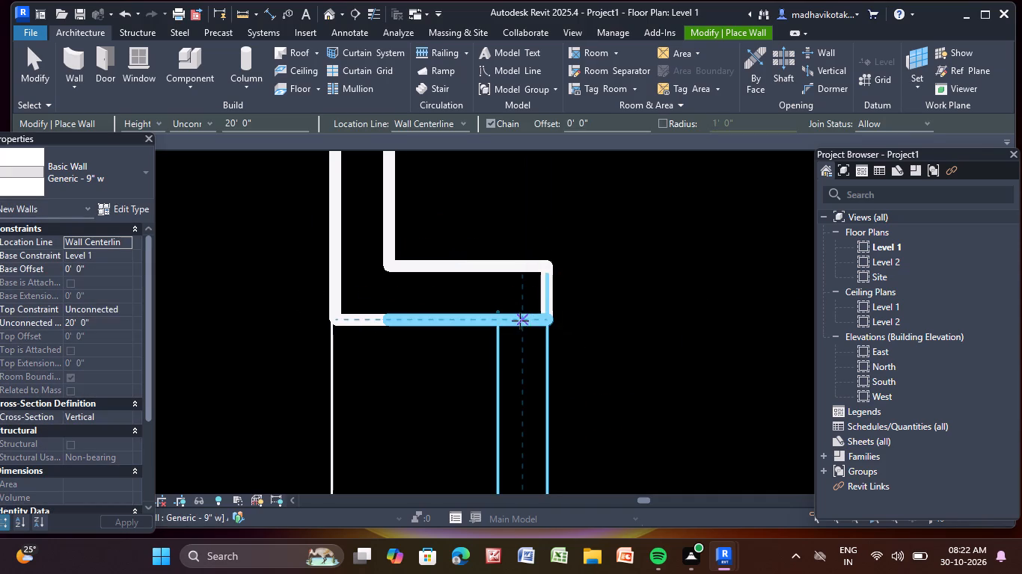
Draw the outer side wall from the jog down to the outer corner beside the stairs.
click(520, 321)
scroll(524, 452, down, 1)
middle_drag(524, 451, 477, 26)
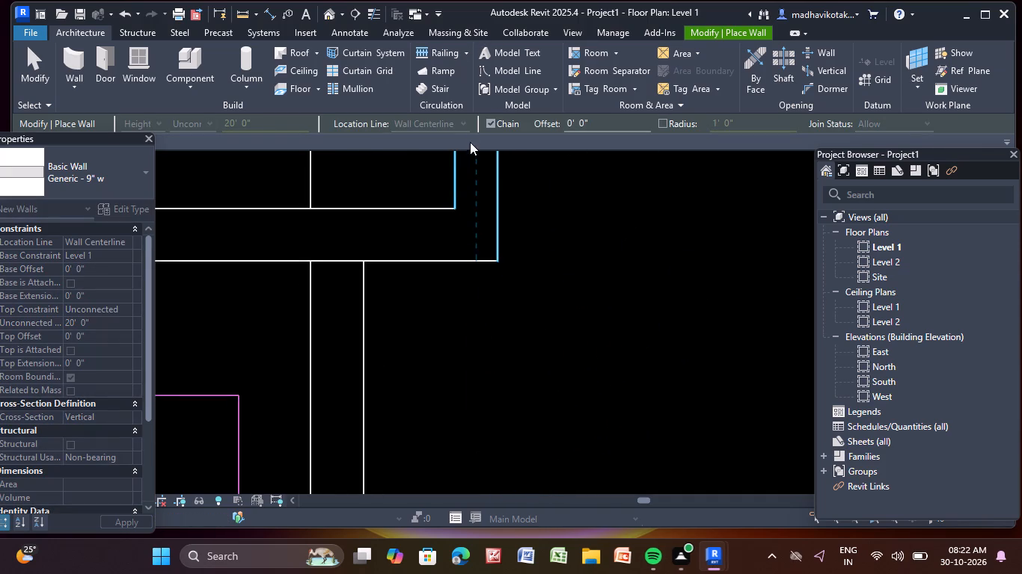
middle_drag(468, 232, 468, 268)
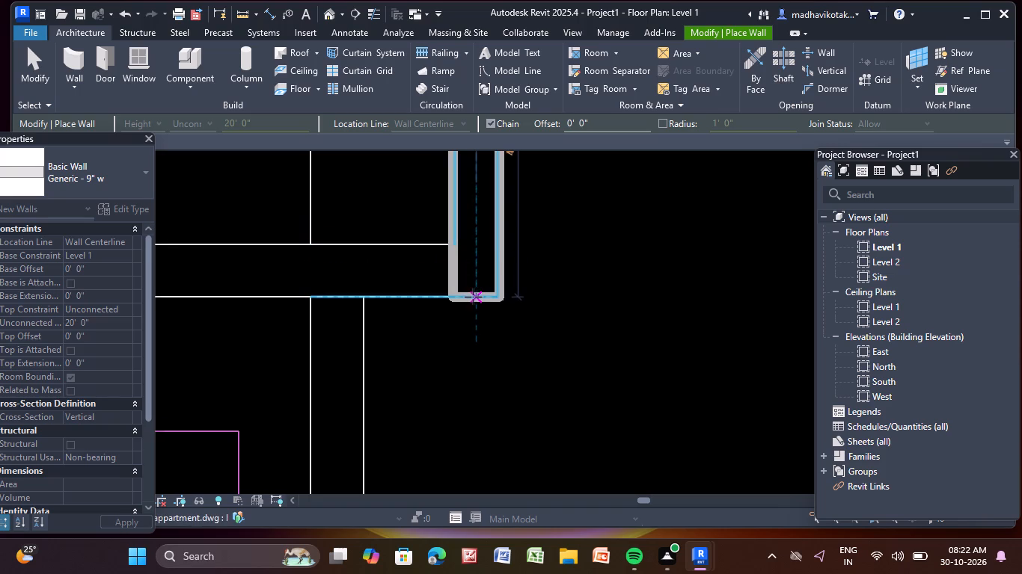
click(476, 297)
key(Escape)
Draw the wall along the top of the stairs, about 15'-0" long, from the outer side wall to the stair's lobby-side end.
middle_drag(476, 293, 487, 324)
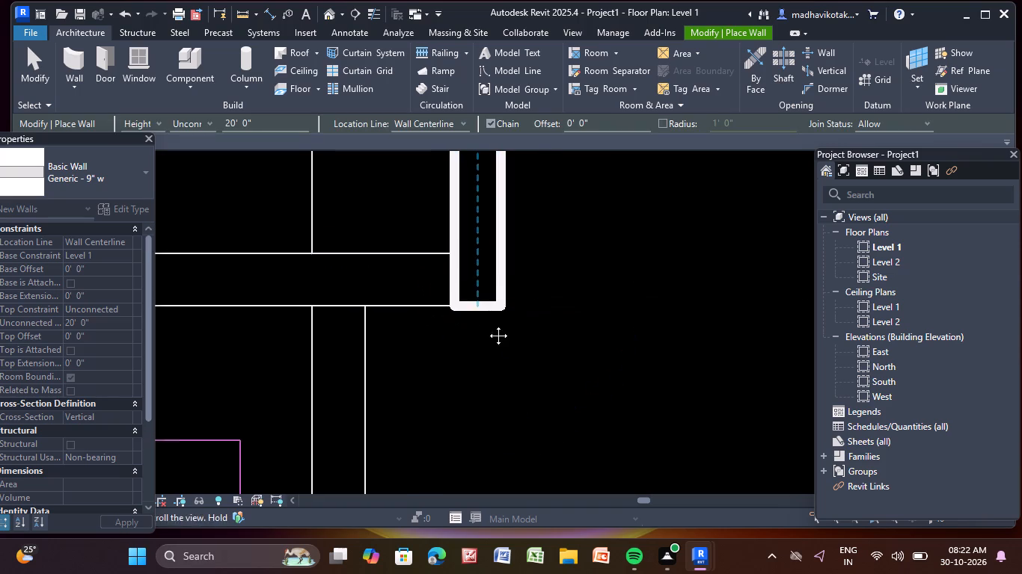
middle_drag(487, 324, 518, 364)
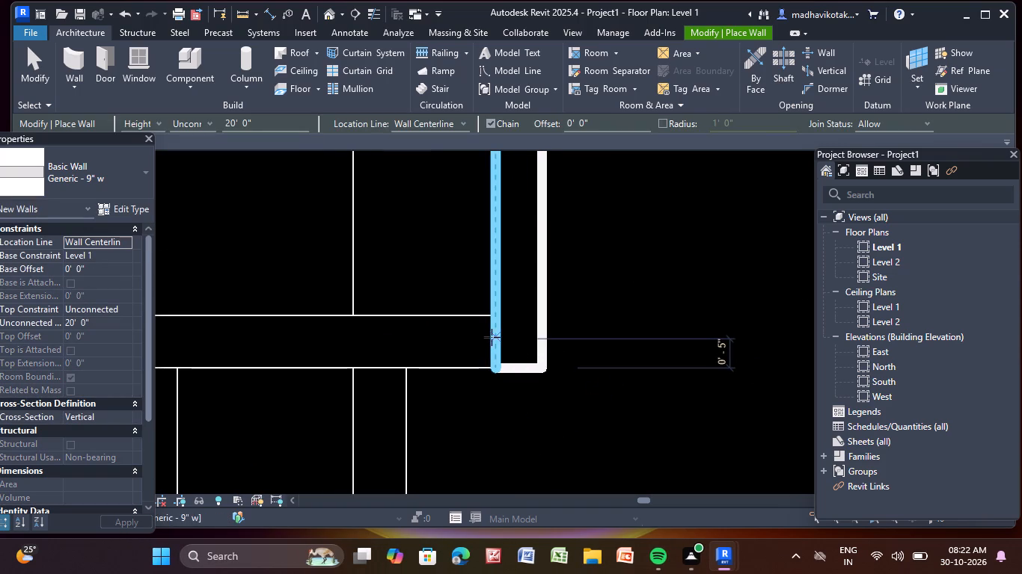
click(495, 340)
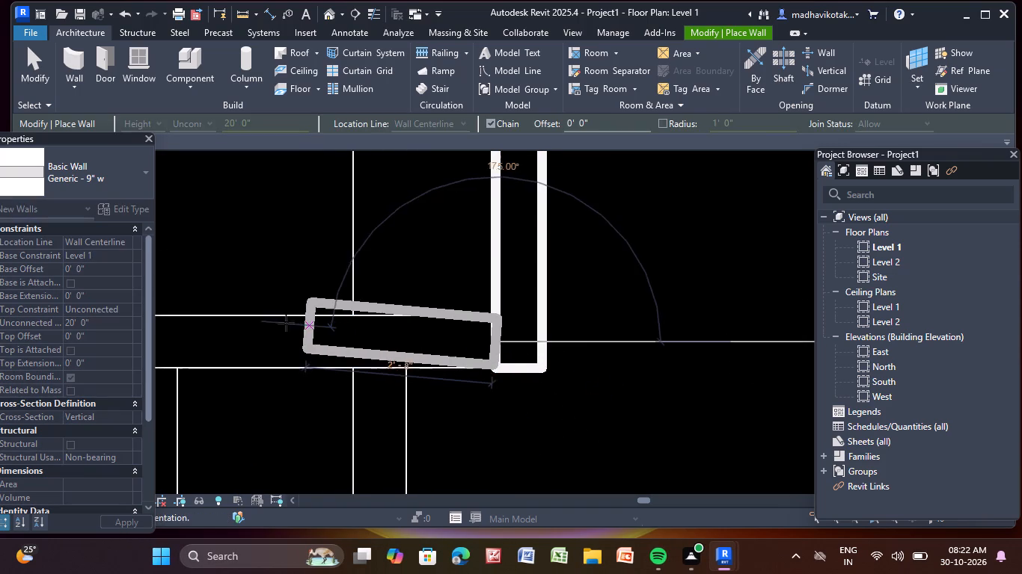
scroll(275, 322, down, 1)
middle_drag(275, 326, 450, 337)
scroll(257, 371, down, 4)
middle_drag(263, 369, 488, 356)
scroll(346, 363, down, 2)
middle_drag(346, 362, 455, 359)
scroll(350, 362, down, 1)
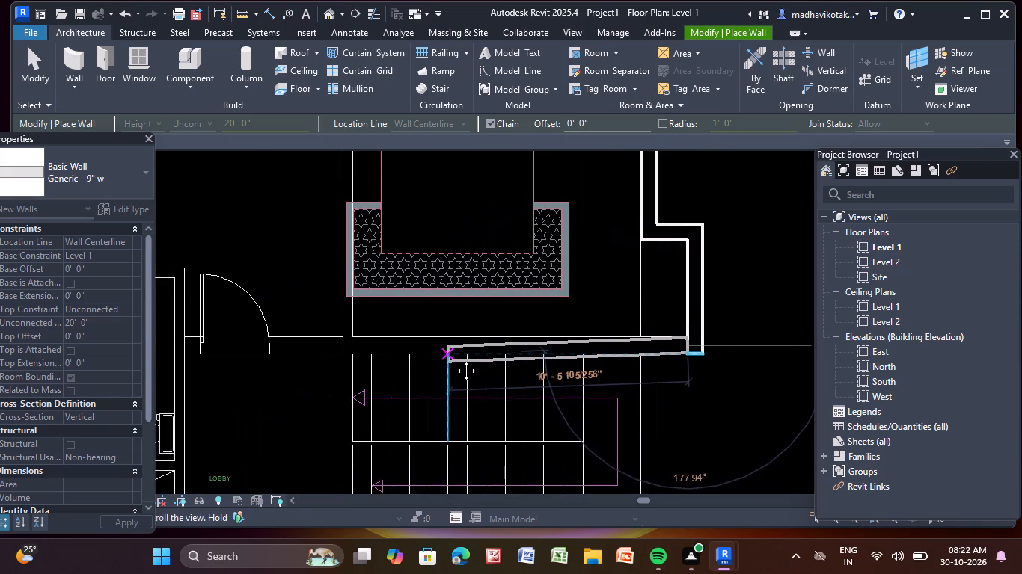
middle_drag(455, 359, 487, 361)
scroll(403, 348, up, 4)
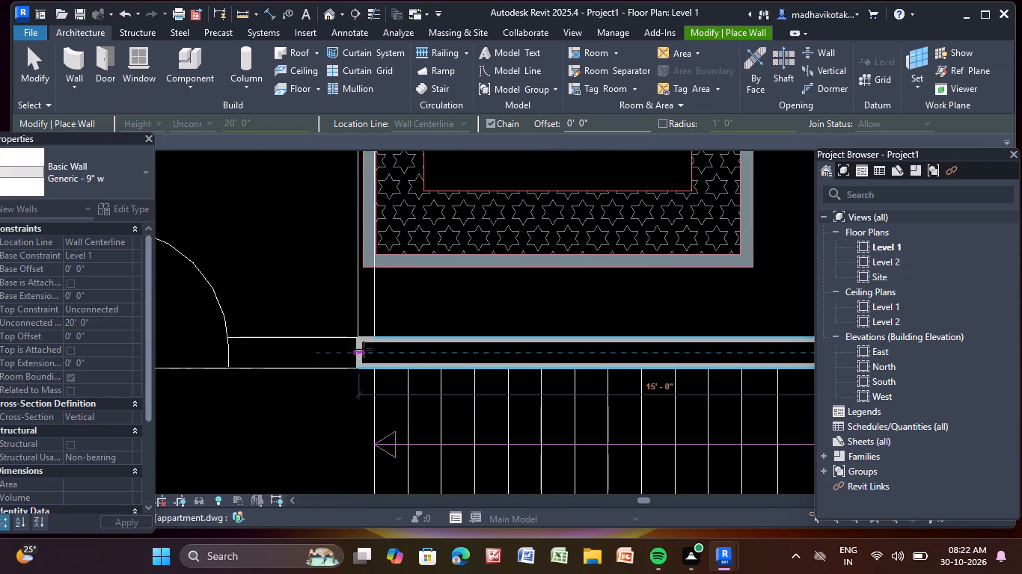
click(362, 354)
key(Escape)
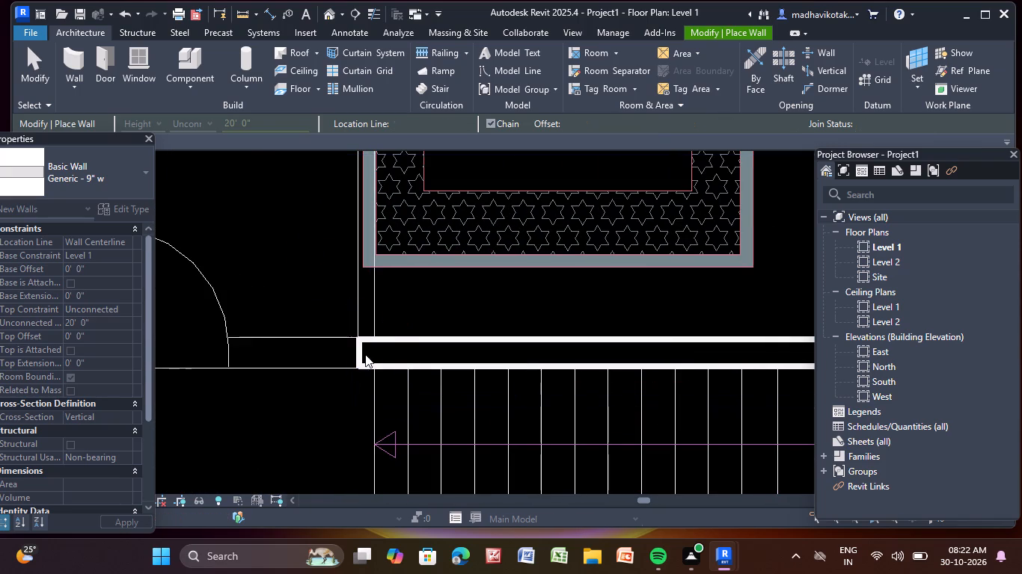
Draw the outer wall beside the stairs and lift, about 14'-4 1/2" long, from the upper stair wall to the service area.
scroll(398, 348, down, 4)
middle_drag(400, 346, 305, 137)
middle_drag(483, 396, 445, 452)
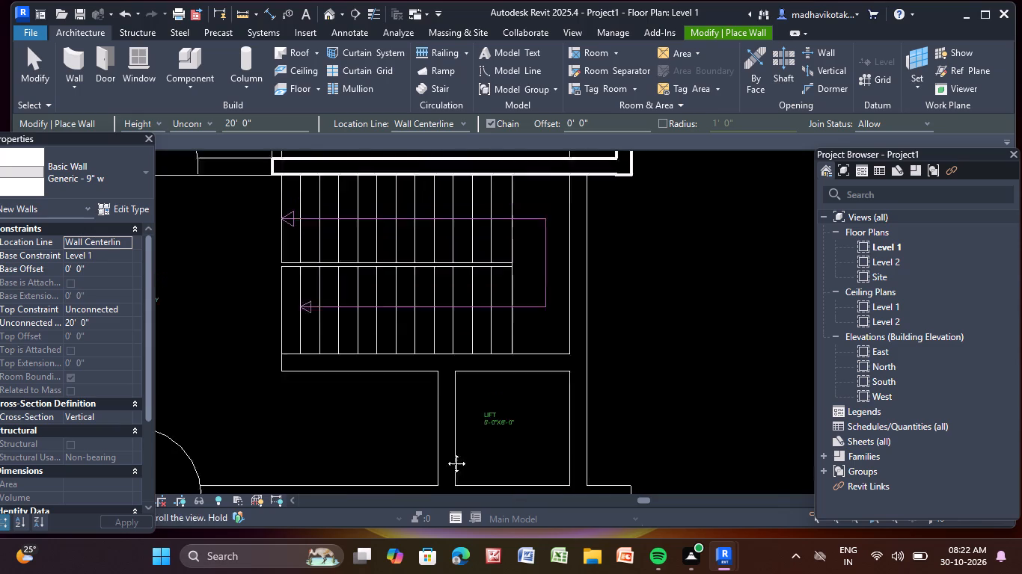
middle_drag(445, 452, 379, 530)
scroll(745, 4, up, 5)
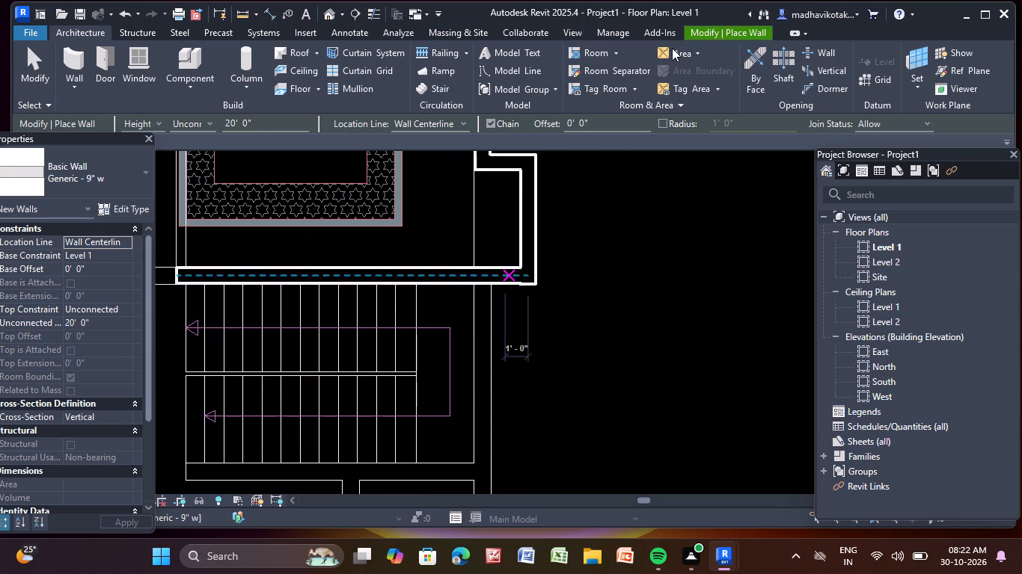
scroll(480, 300, up, 3)
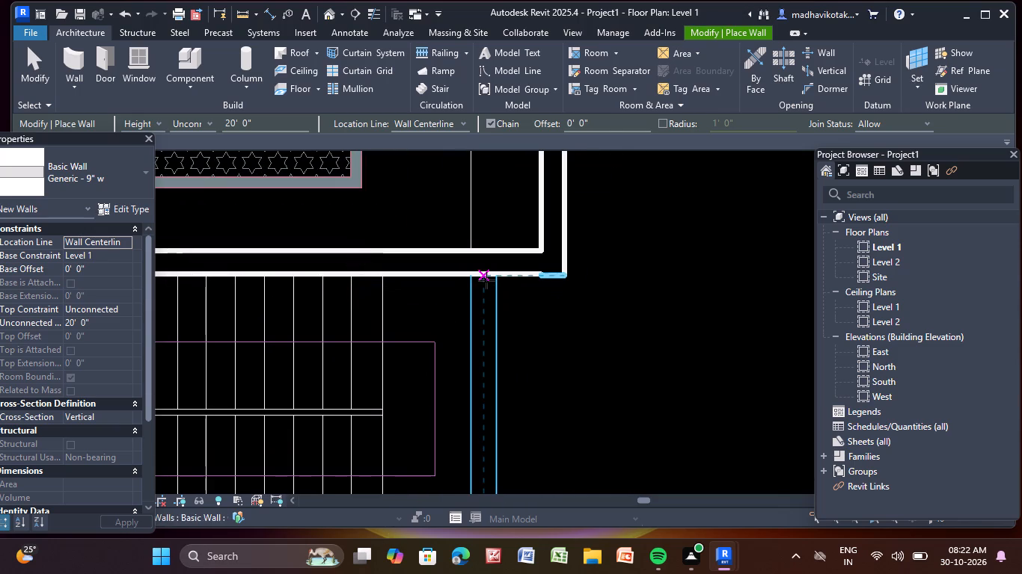
click(486, 280)
scroll(486, 461, down, 4)
middle_drag(487, 460, 483, 149)
middle_click(485, 233)
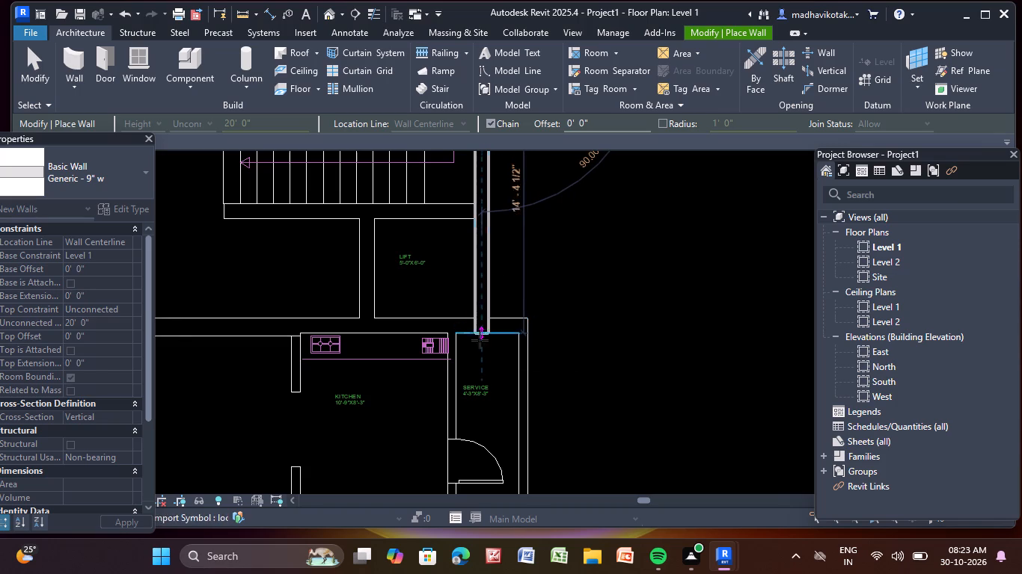
scroll(477, 341, up, 6)
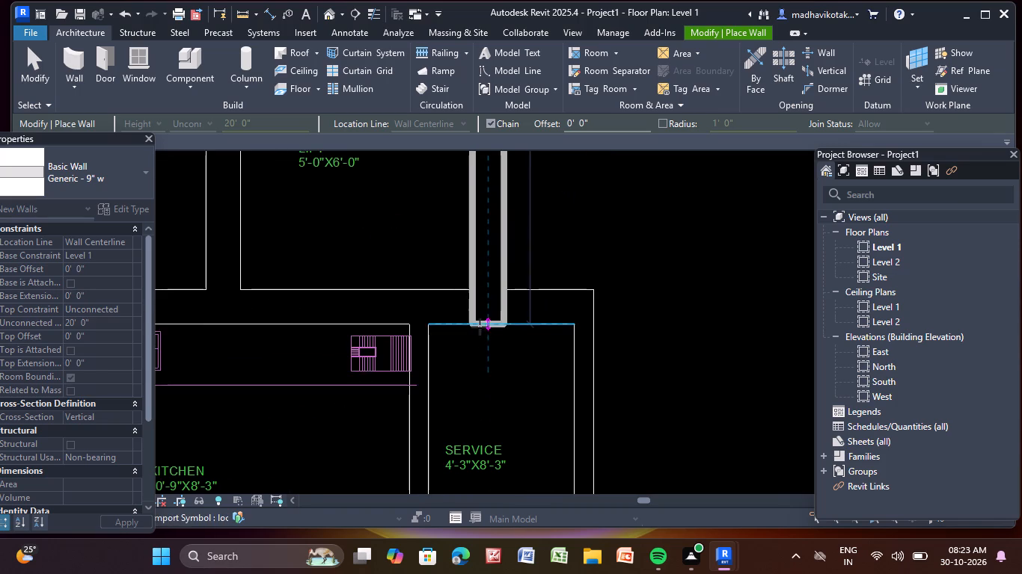
click(489, 327)
key(Escape)
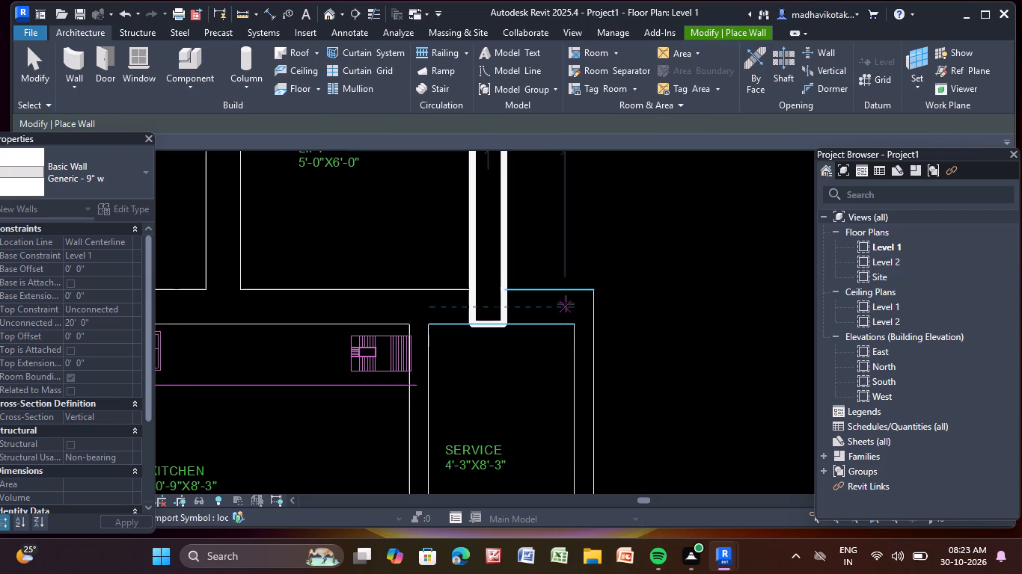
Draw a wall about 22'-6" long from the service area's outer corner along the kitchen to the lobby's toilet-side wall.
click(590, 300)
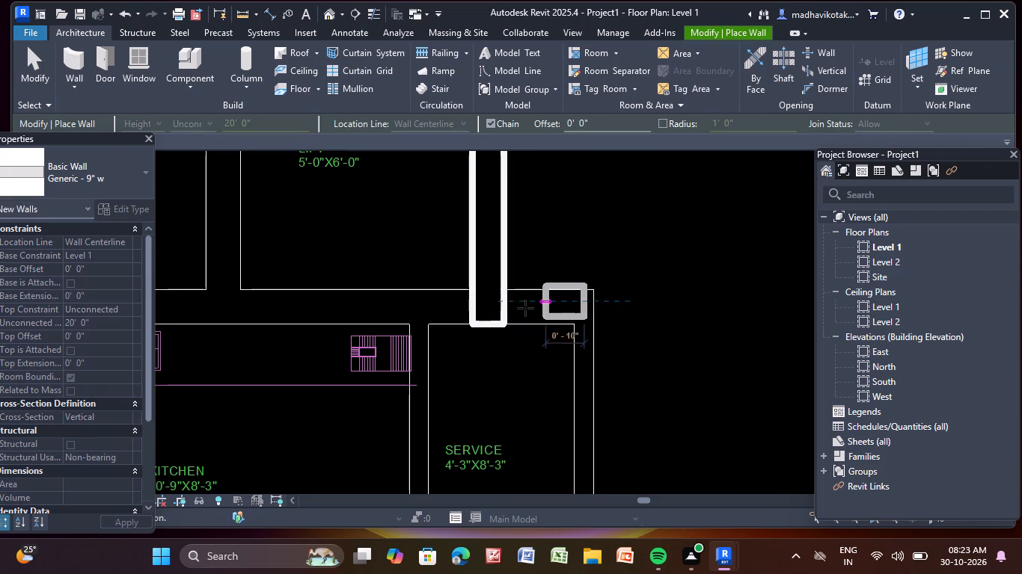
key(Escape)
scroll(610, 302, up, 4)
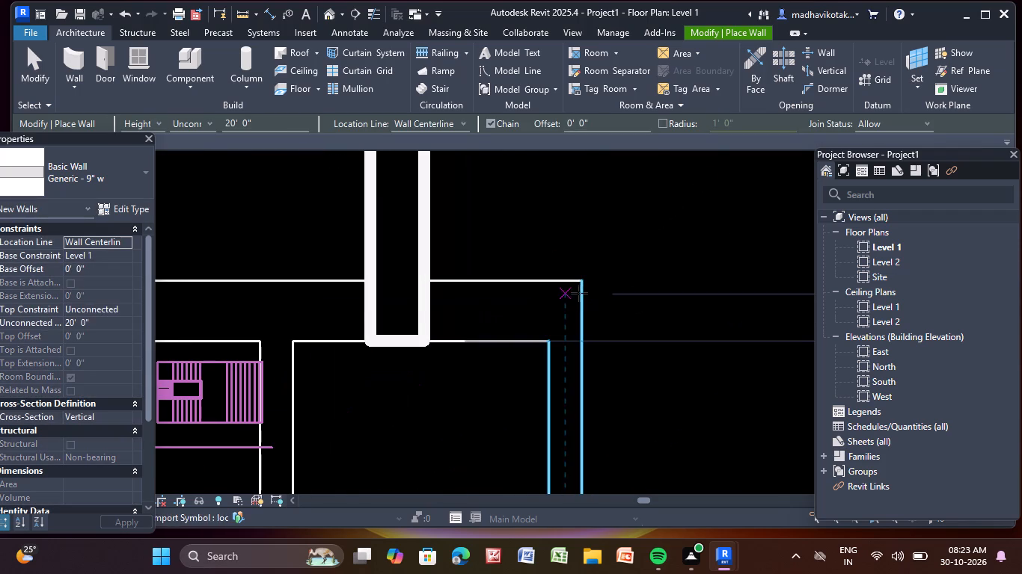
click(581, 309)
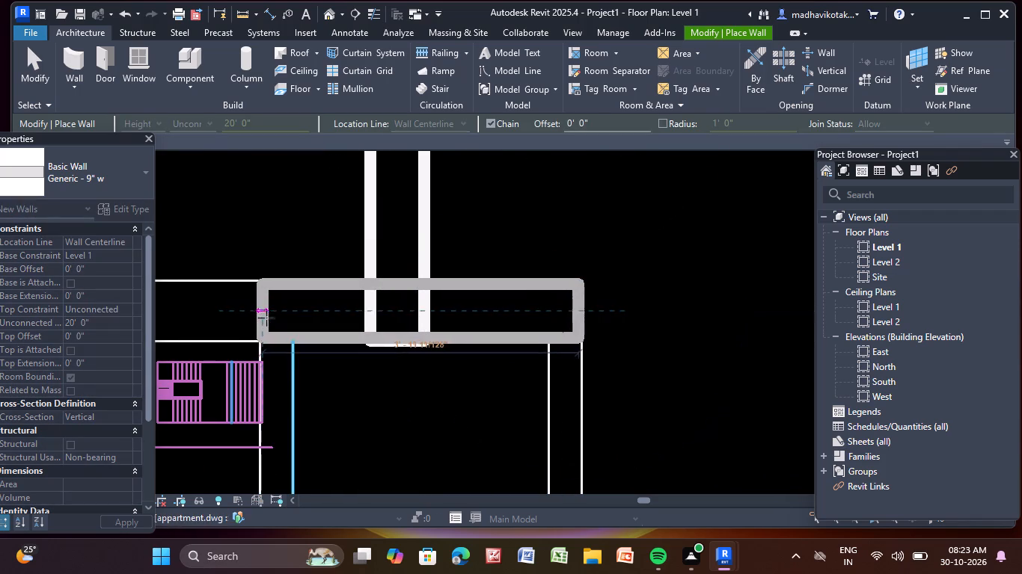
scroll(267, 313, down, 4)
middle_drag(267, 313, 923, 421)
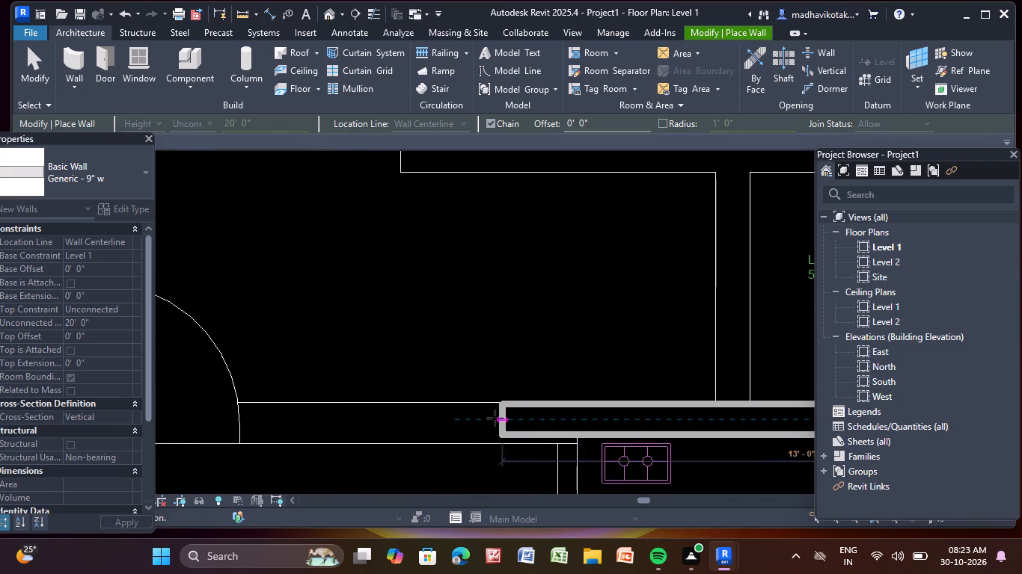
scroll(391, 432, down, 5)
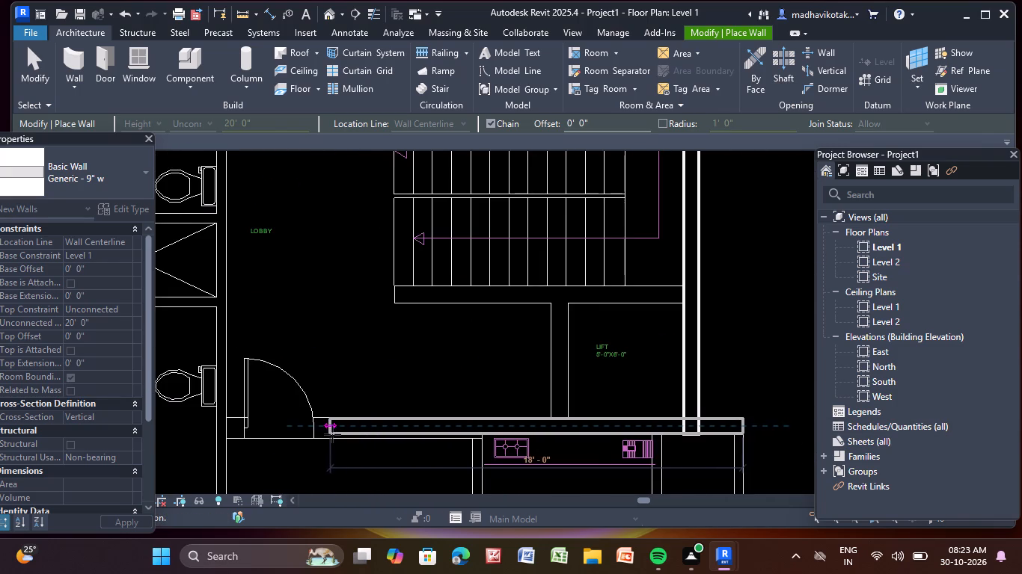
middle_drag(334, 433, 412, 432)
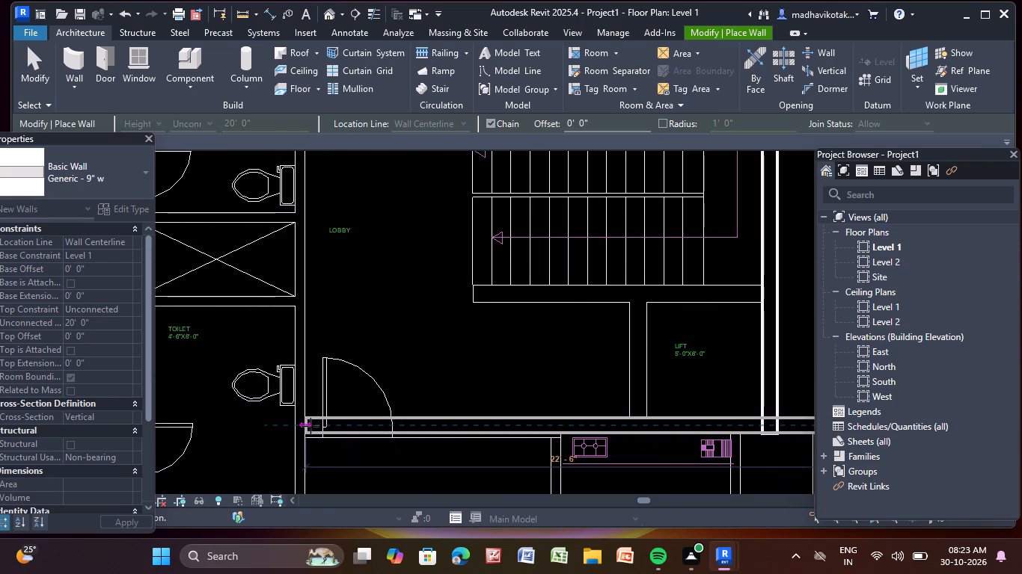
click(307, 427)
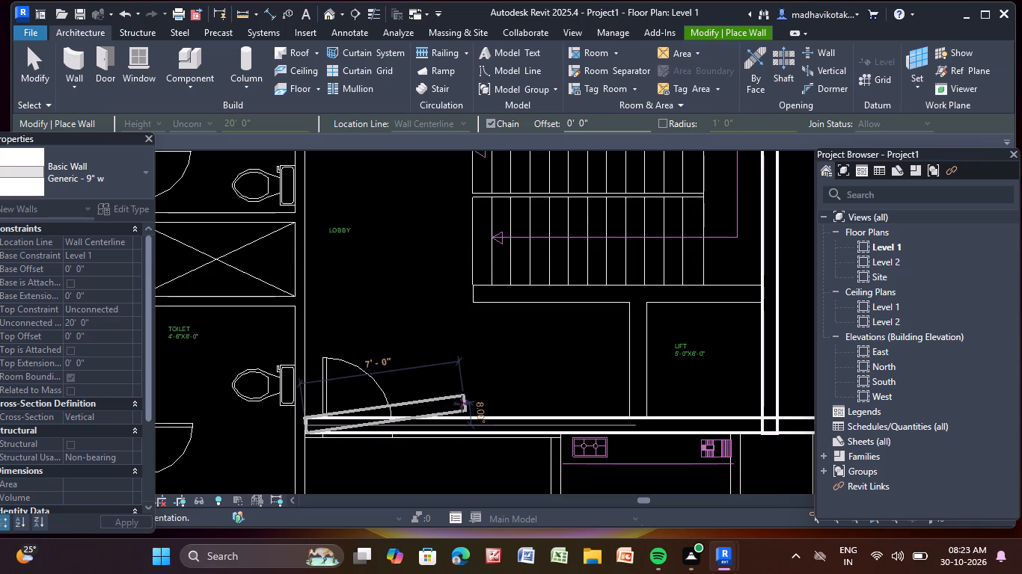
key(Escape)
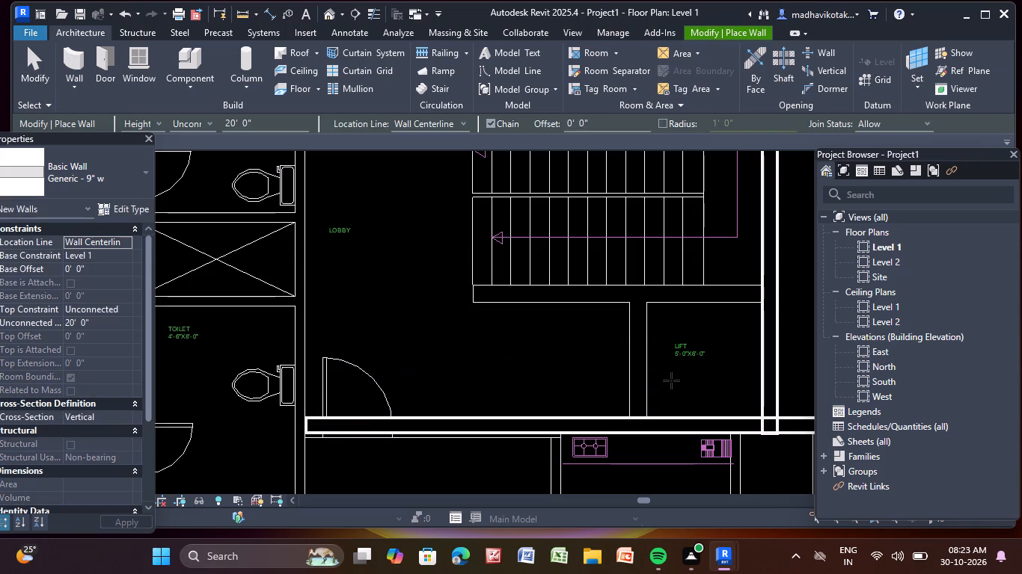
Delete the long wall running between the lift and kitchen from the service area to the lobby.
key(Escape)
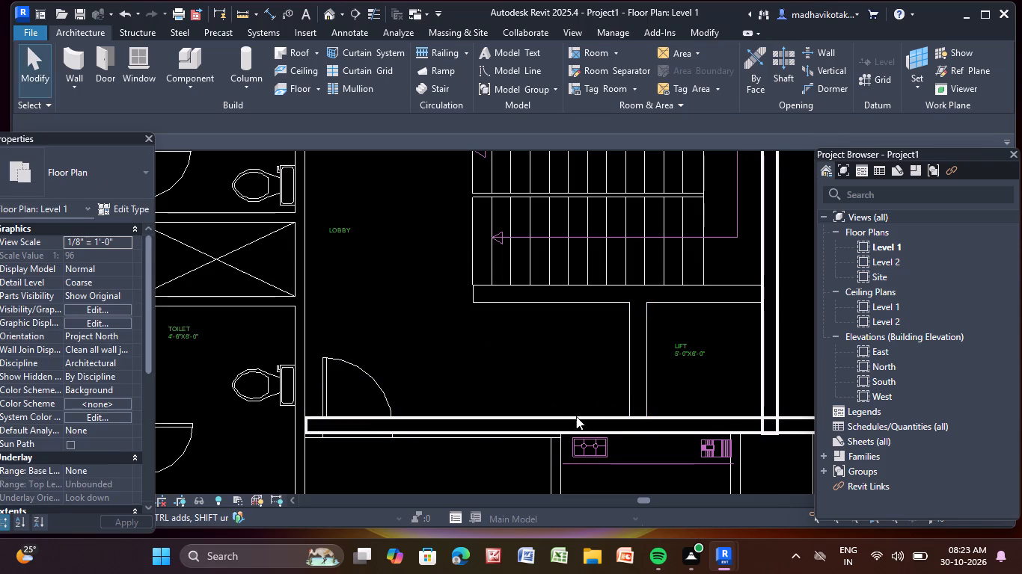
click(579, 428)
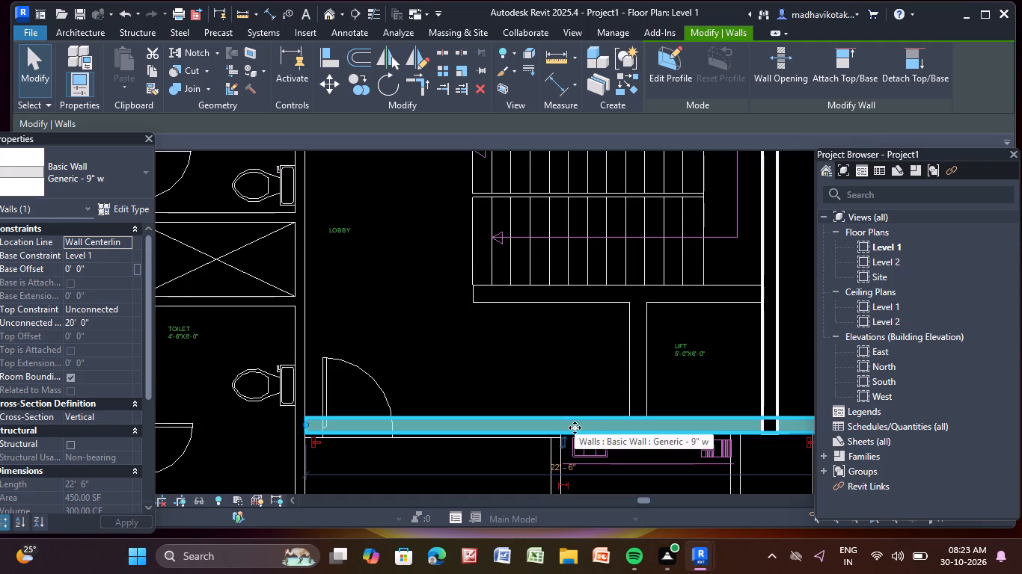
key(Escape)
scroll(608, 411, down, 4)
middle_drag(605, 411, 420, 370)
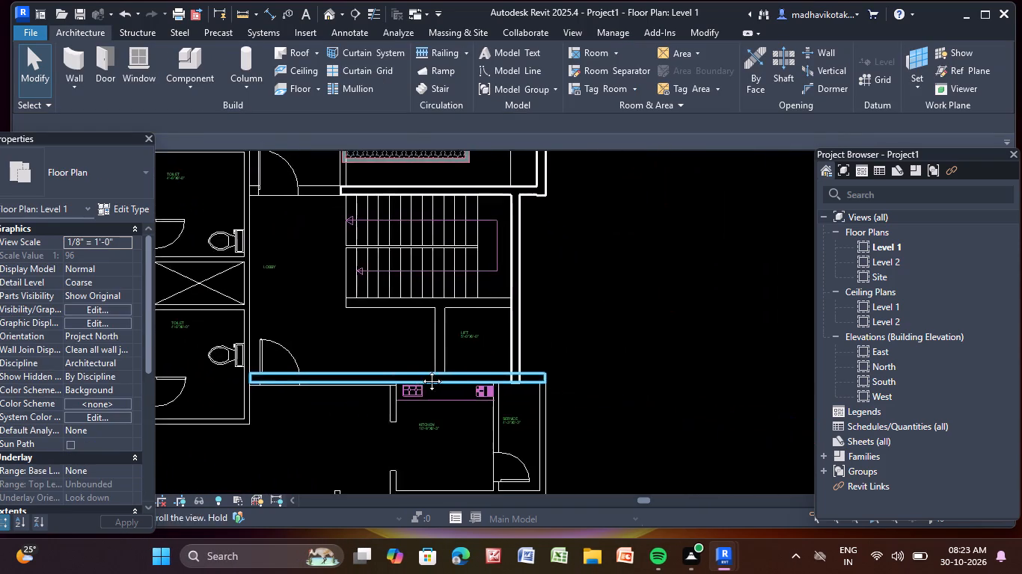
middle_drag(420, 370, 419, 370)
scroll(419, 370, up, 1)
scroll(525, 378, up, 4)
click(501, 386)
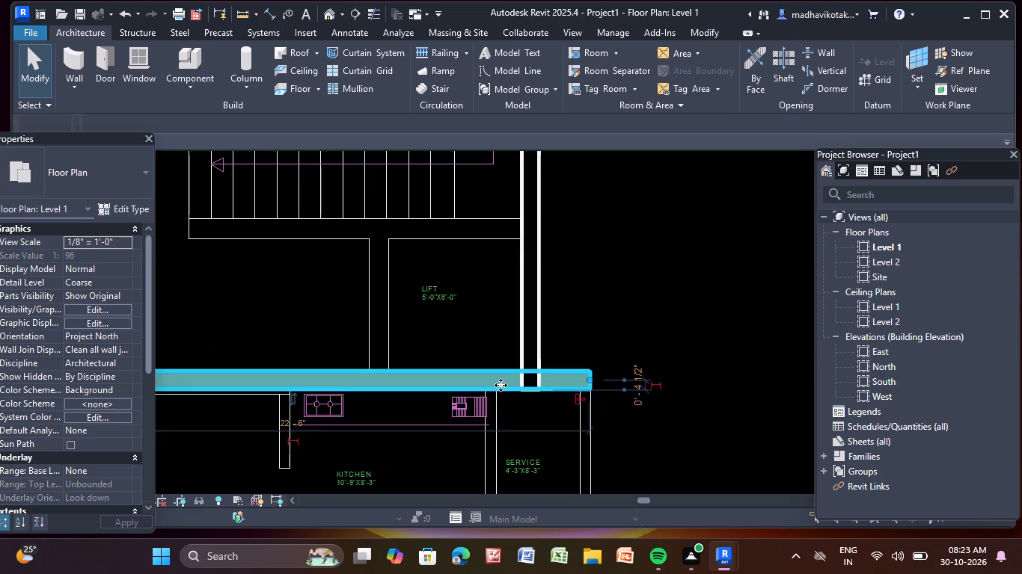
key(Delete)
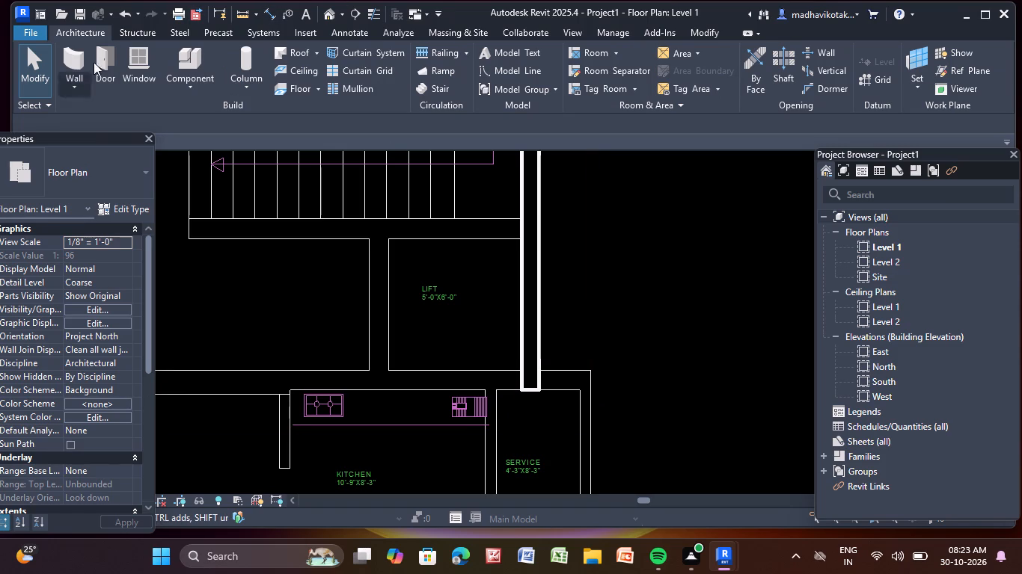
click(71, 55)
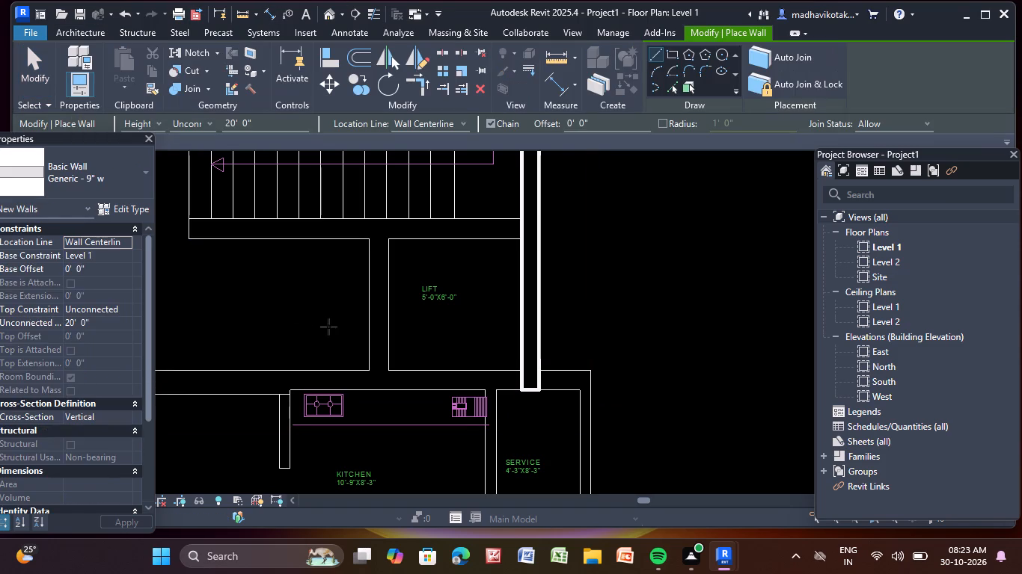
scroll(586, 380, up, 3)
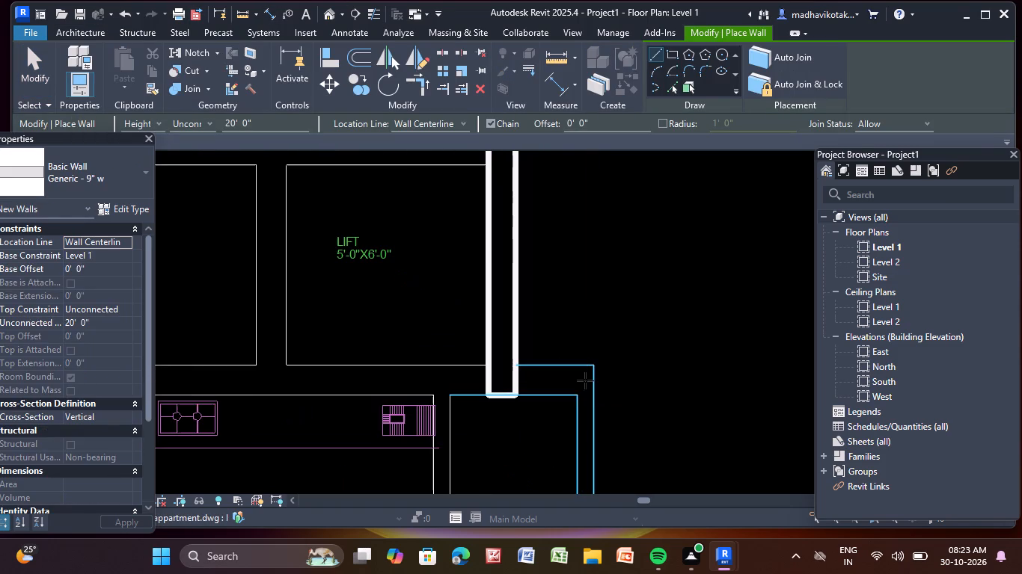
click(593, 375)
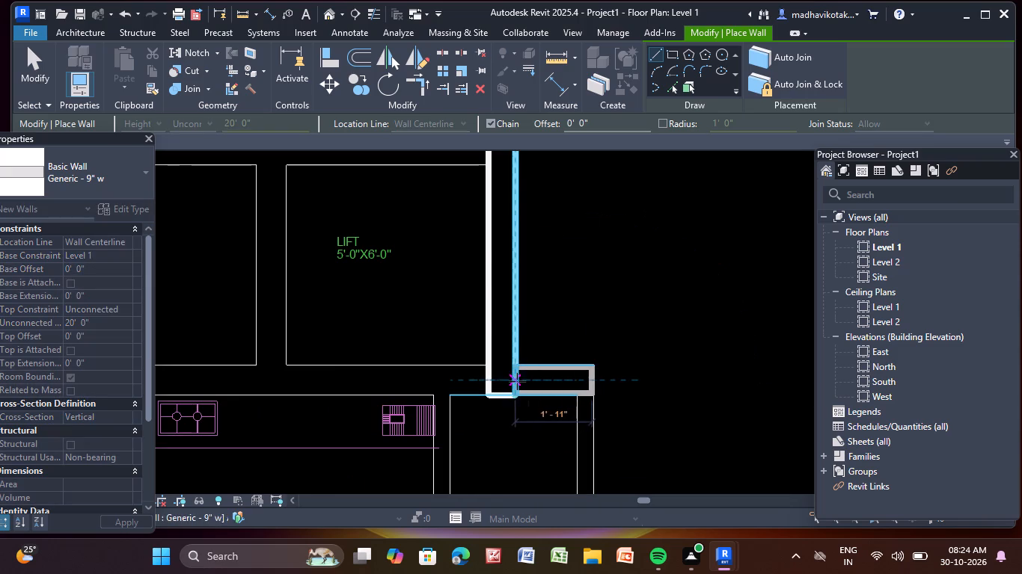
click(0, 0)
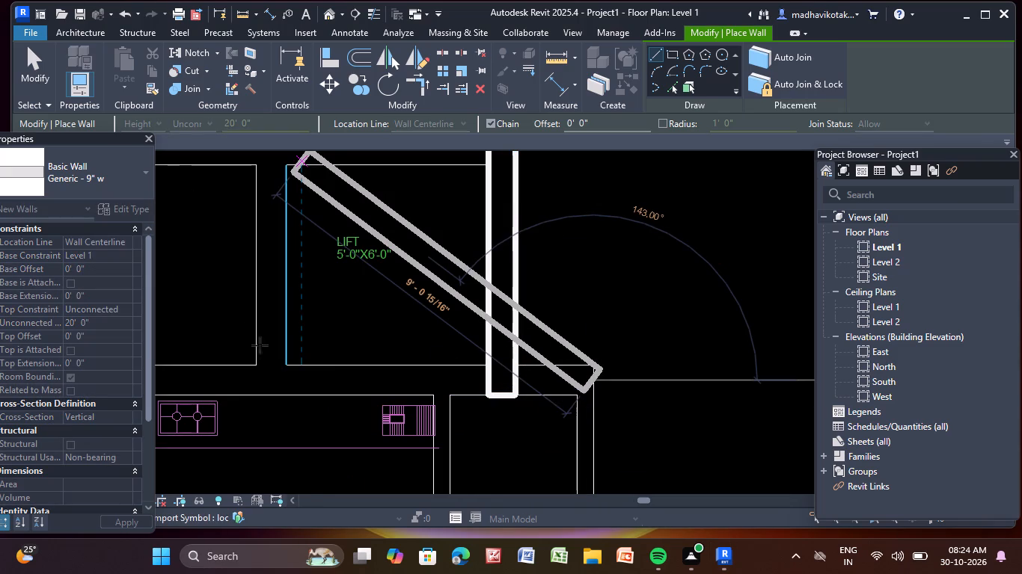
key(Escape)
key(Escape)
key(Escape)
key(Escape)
Finish a short wall about 1'-11" long from the service area's outer corner to the outer wall beside the lift.
key(Escape)
right_click(352, 333)
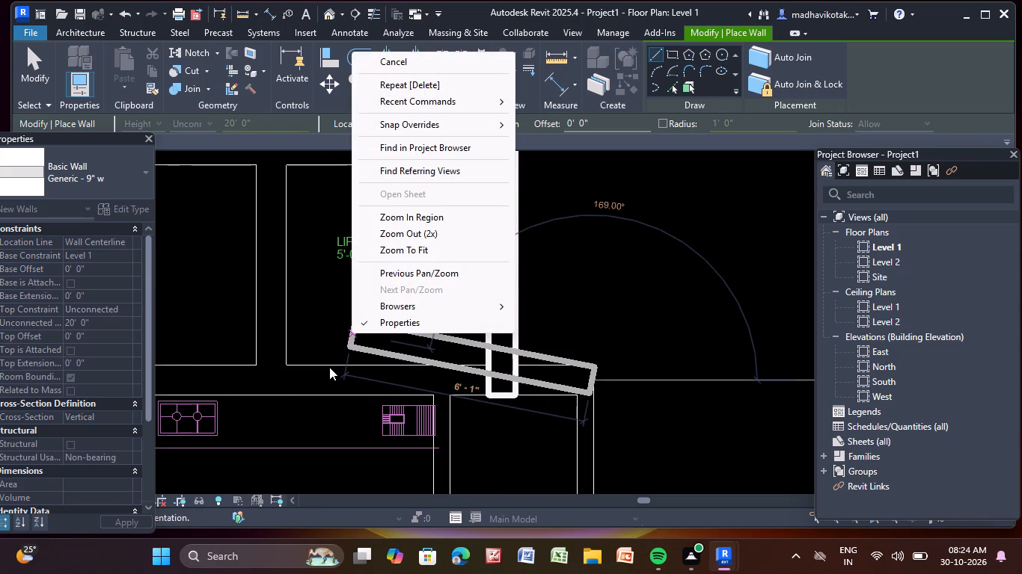
key(Escape)
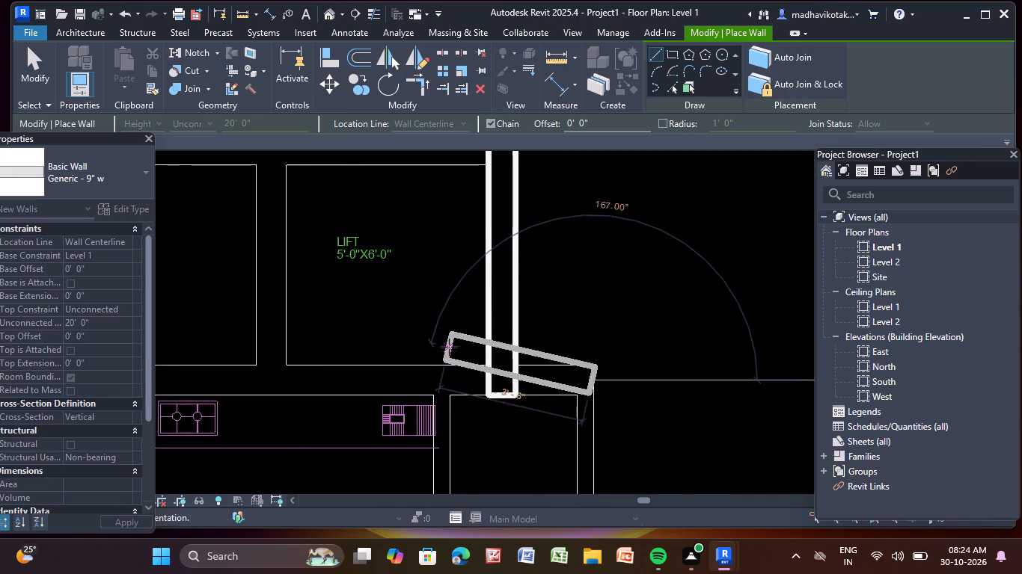
scroll(521, 374, up, 4)
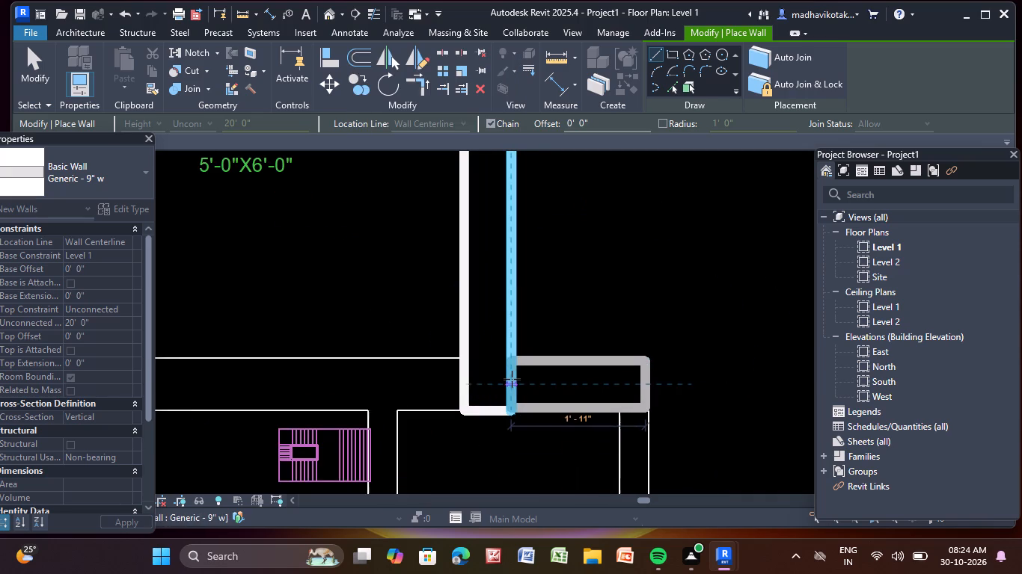
click(512, 380)
key(Escape)
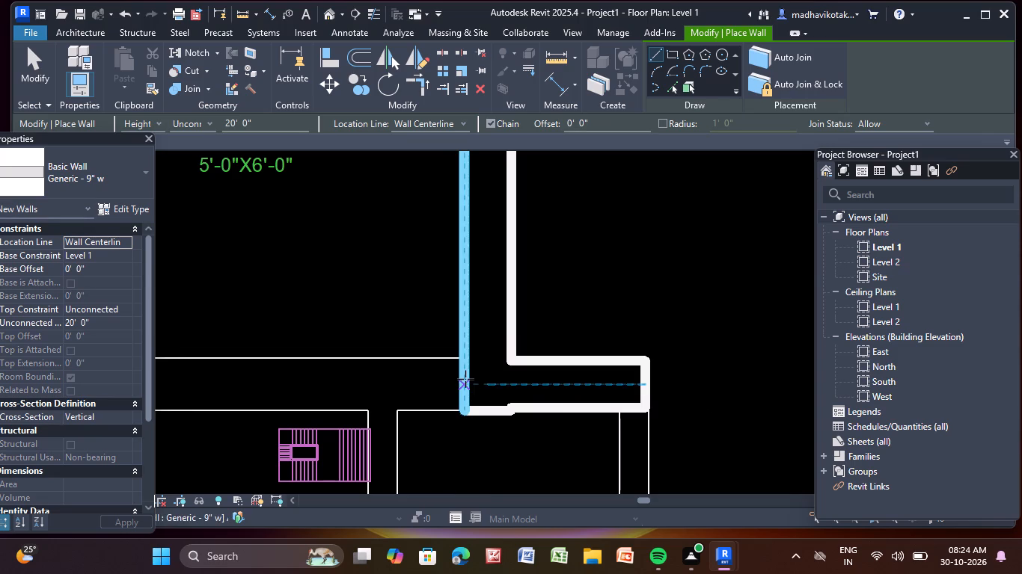
Draw a wall about 20' long between lift and kitchen, from the outer wall beside the lift to the lobby's toilet-side wall.
click(459, 389)
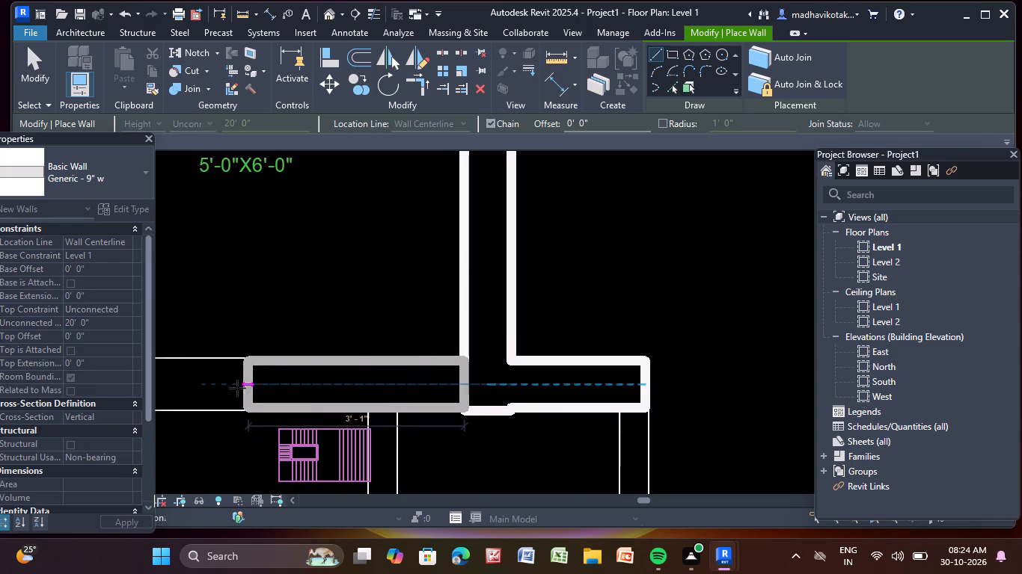
scroll(245, 385, down, 4)
middle_drag(176, 358, 489, 407)
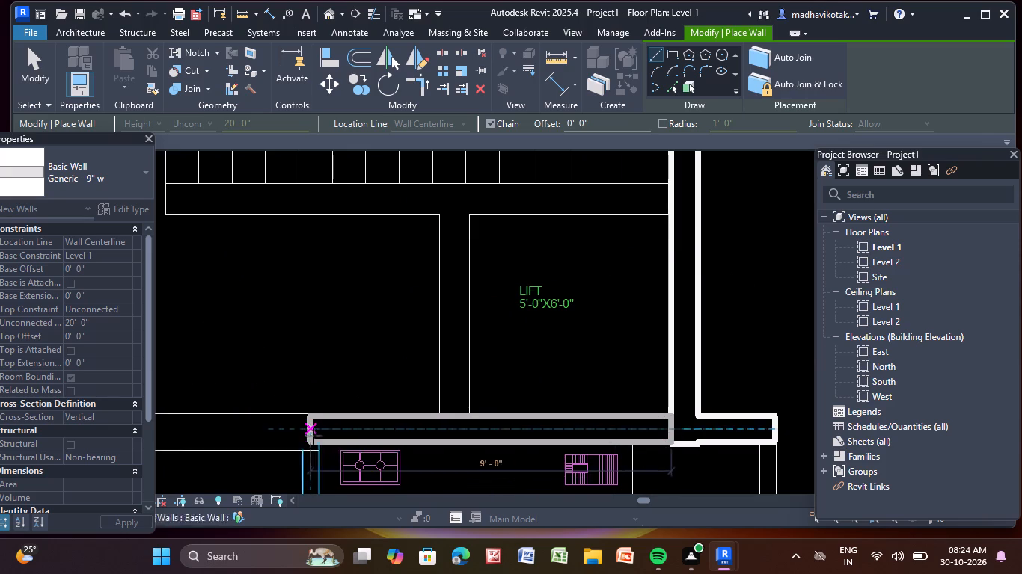
scroll(295, 425, down, 2)
middle_drag(295, 428, 577, 451)
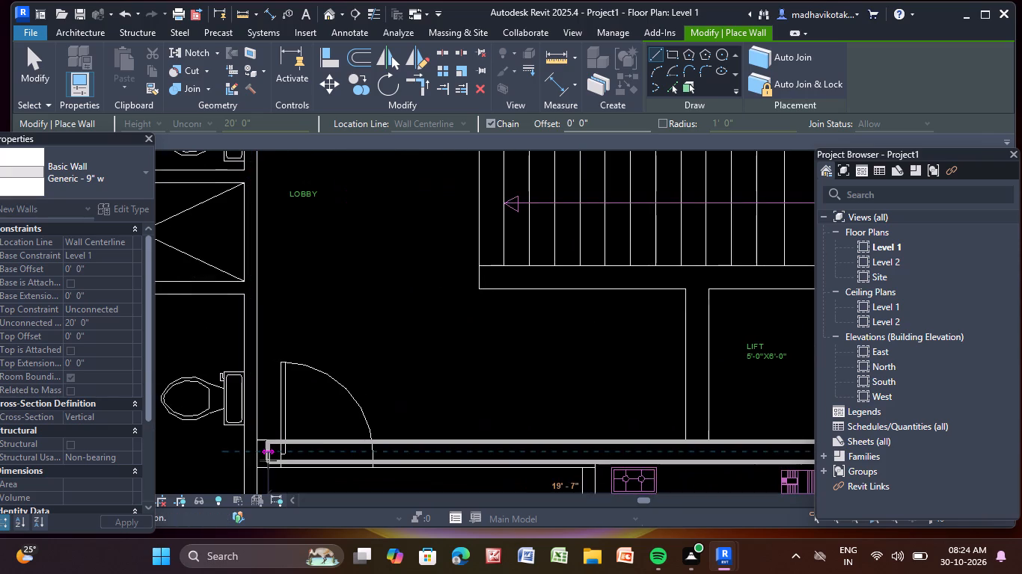
click(257, 460)
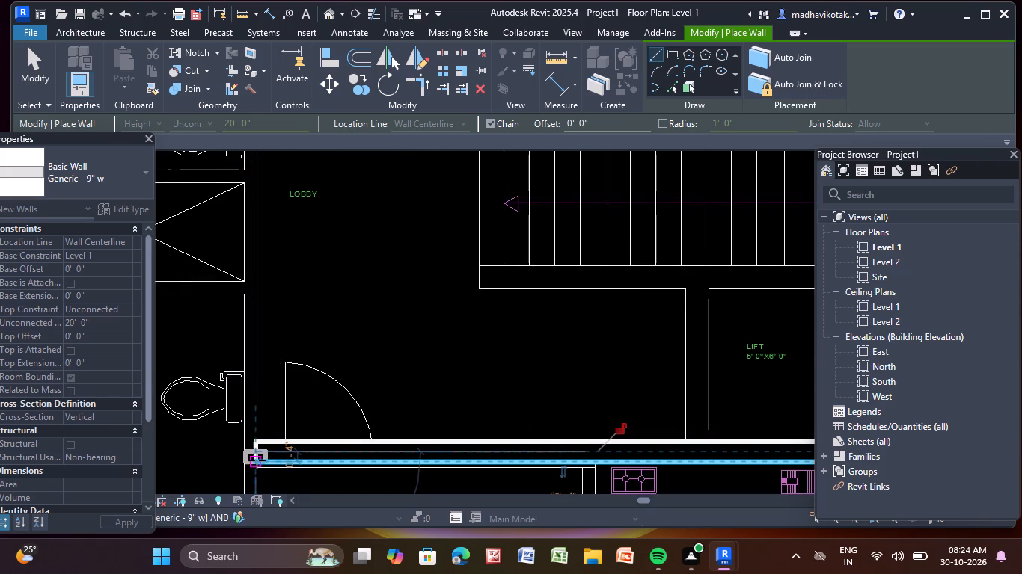
key(Escape)
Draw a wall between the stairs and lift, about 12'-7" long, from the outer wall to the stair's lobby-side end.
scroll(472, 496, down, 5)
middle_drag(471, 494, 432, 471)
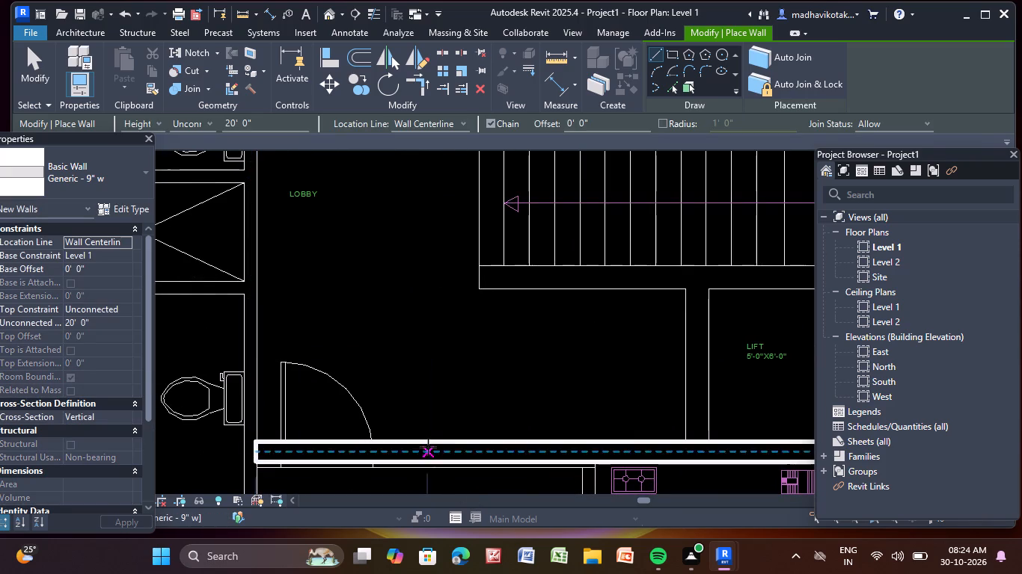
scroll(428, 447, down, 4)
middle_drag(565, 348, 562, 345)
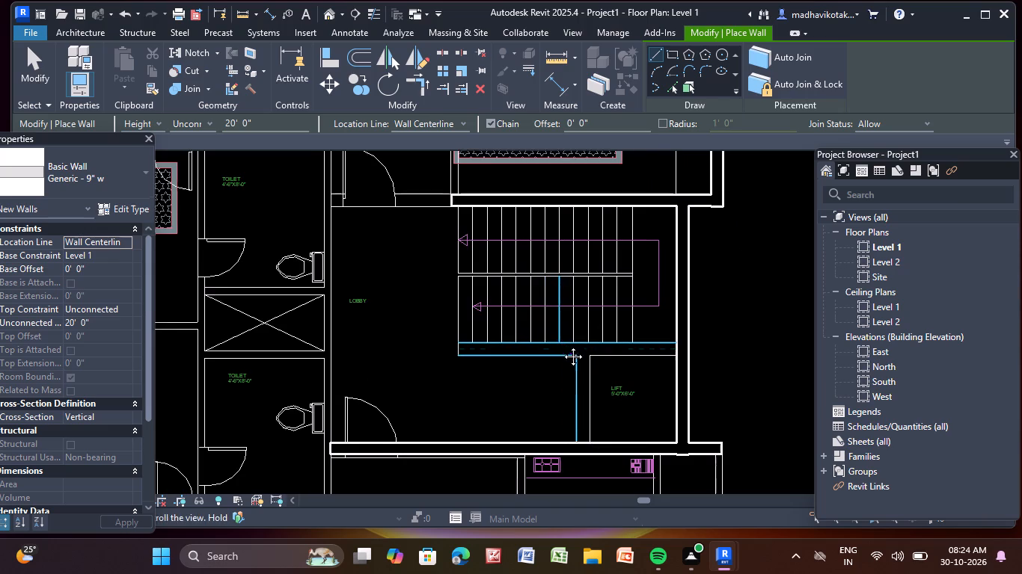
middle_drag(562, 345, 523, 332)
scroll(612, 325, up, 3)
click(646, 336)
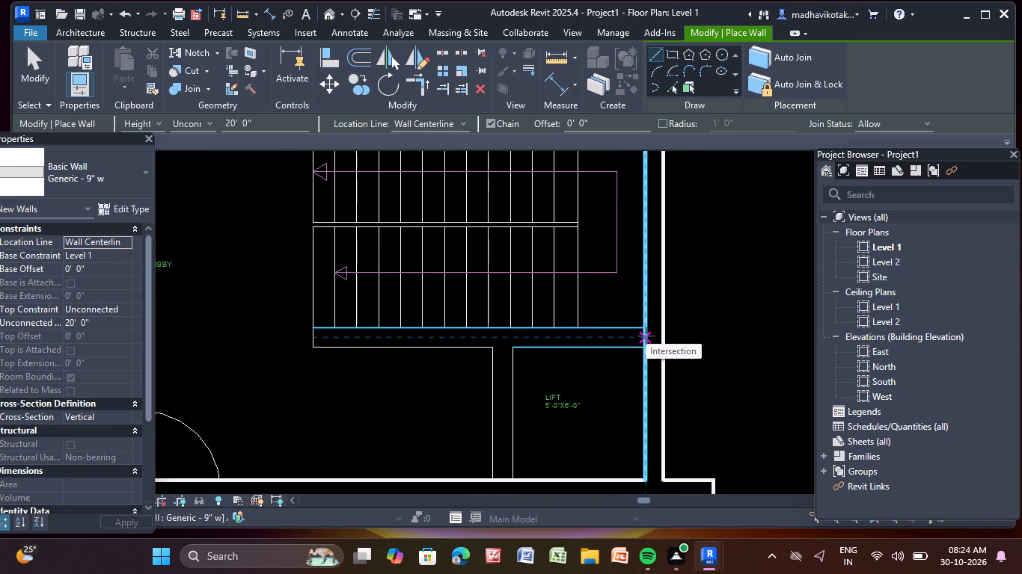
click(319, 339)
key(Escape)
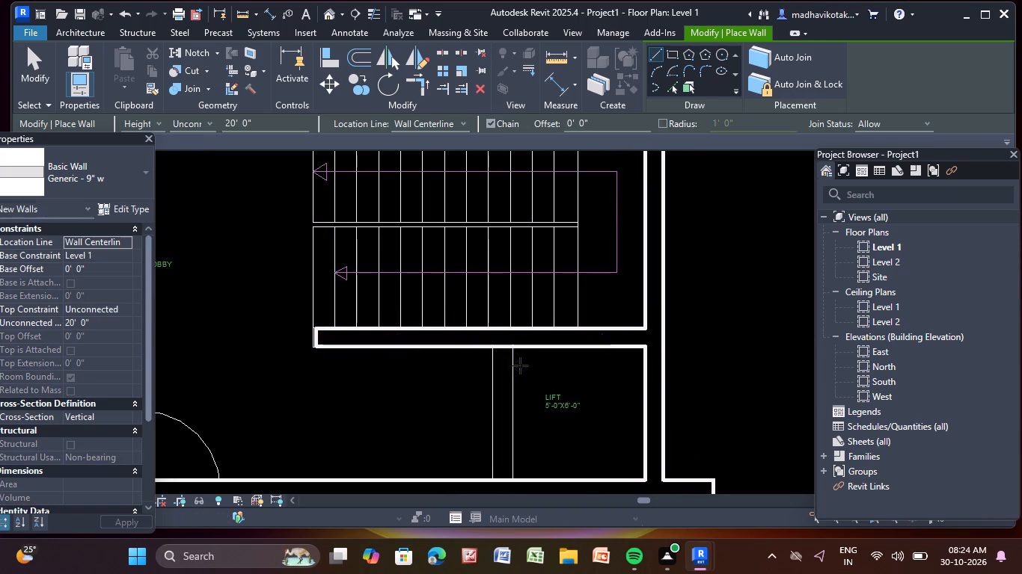
Draw the lift's lobby-side wall, about 5' long, from the lower stair wall down to the kitchen wall.
scroll(518, 364, up, 8)
click(491, 333)
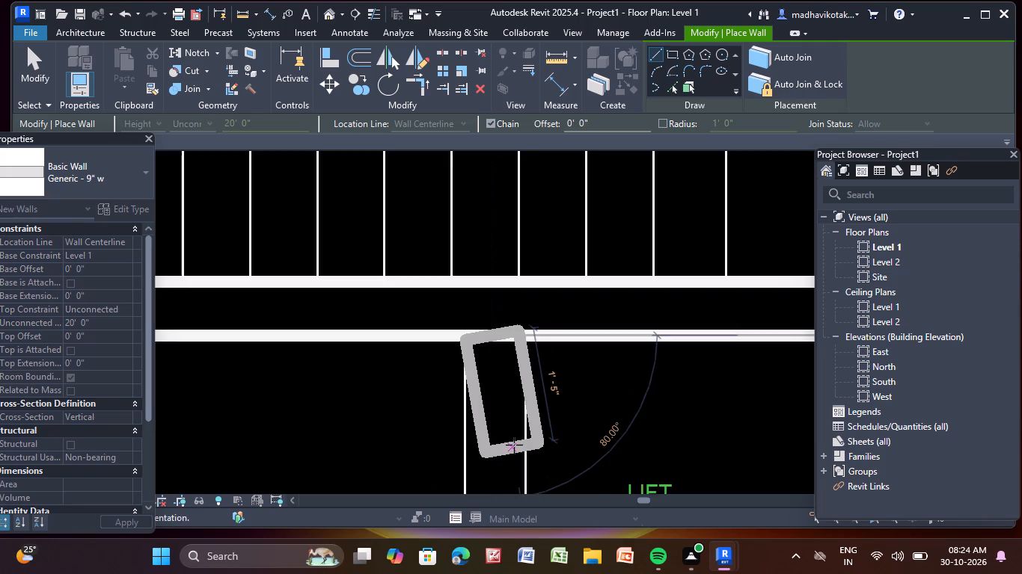
scroll(514, 445, down, 4)
middle_drag(501, 443, 479, 193)
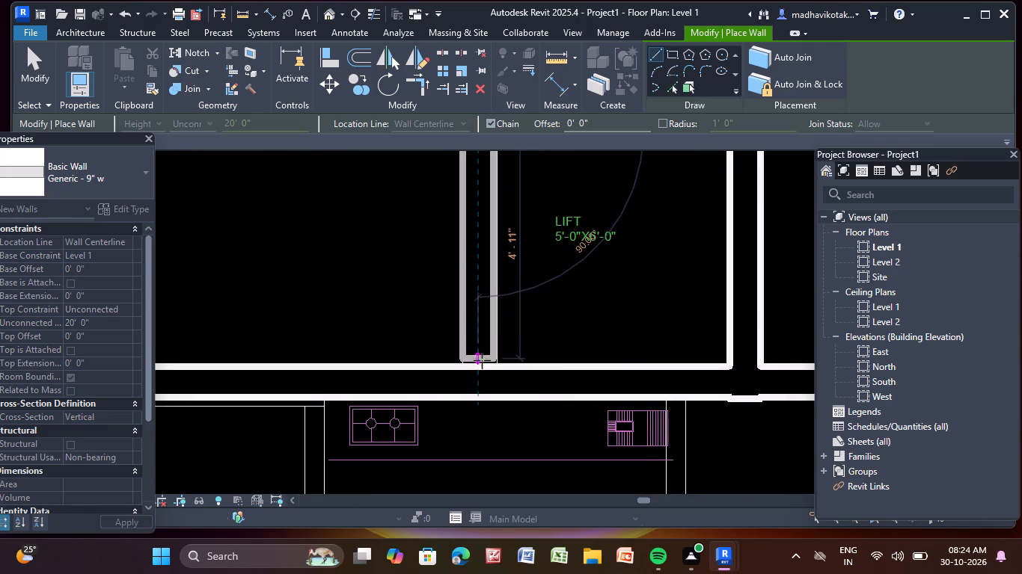
click(480, 368)
key(Escape)
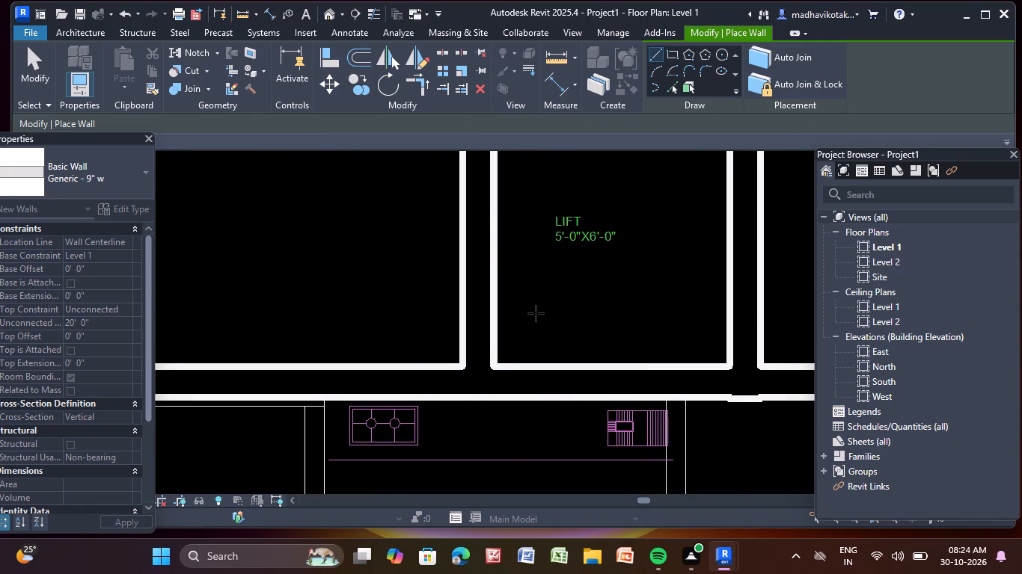
key(Escape)
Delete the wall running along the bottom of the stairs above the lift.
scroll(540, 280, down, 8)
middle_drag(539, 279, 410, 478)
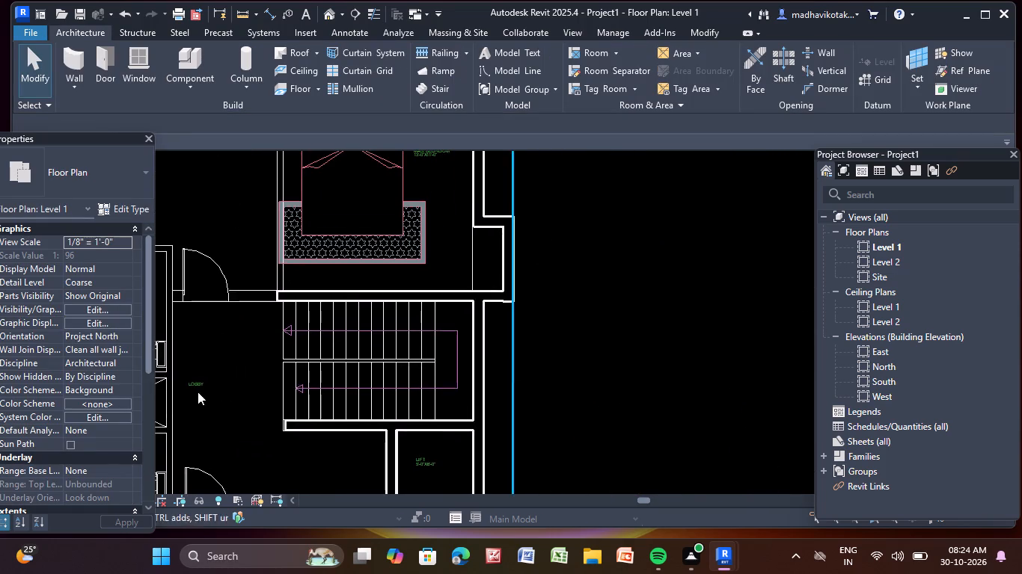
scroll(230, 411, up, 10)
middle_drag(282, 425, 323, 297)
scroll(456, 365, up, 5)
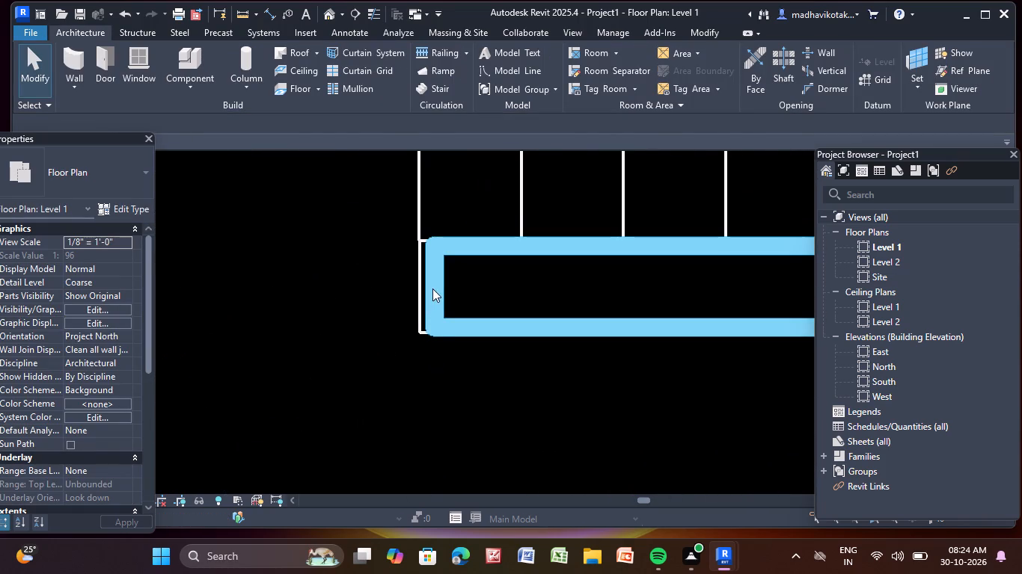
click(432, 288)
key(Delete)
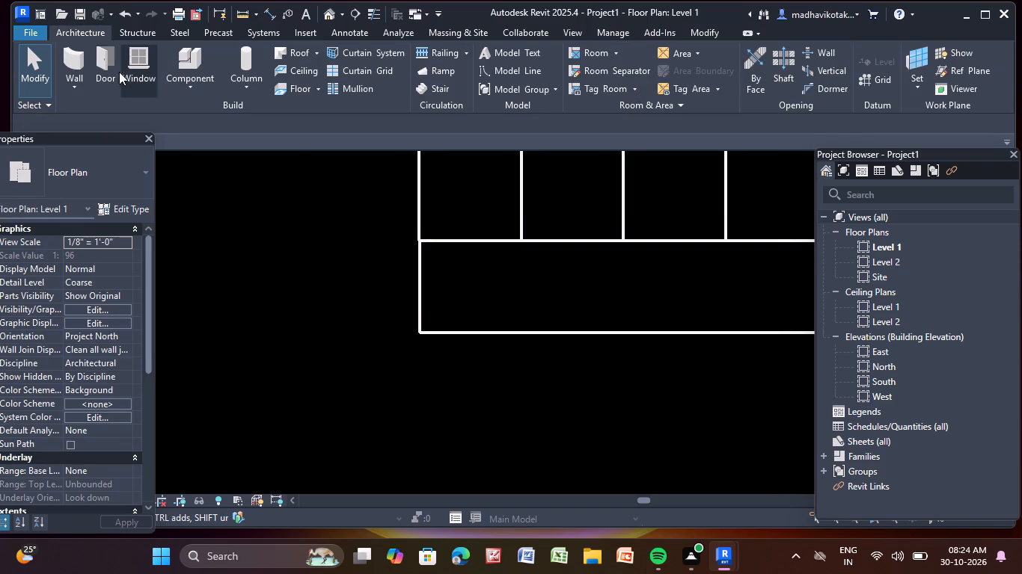
Draw the wall along the bottom of the stairs, about 12'-7" long, from the outer wall to the stair's lobby-side edge.
click(78, 67)
scroll(305, 203, down, 6)
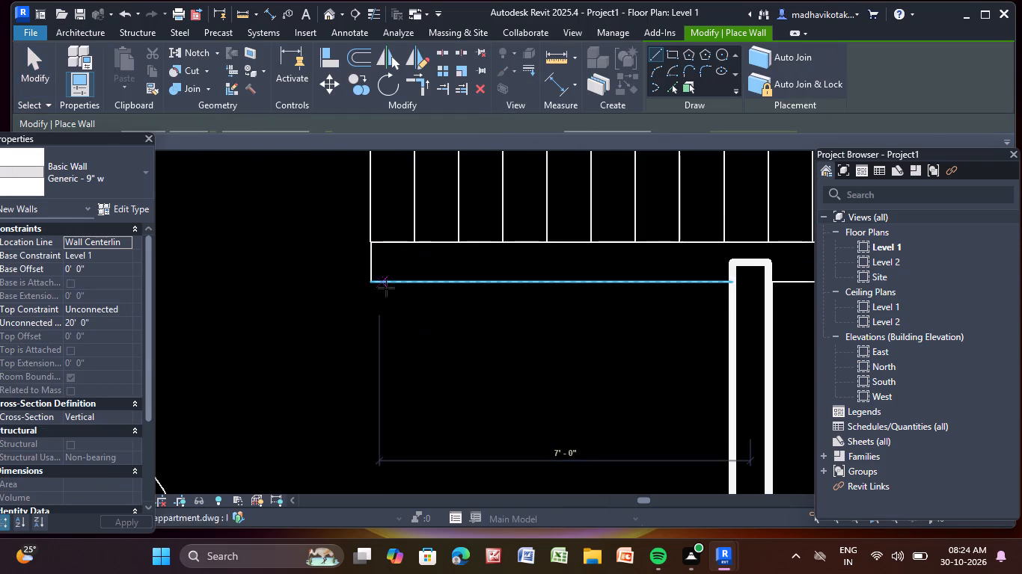
middle_drag(263, 305, 244, 304)
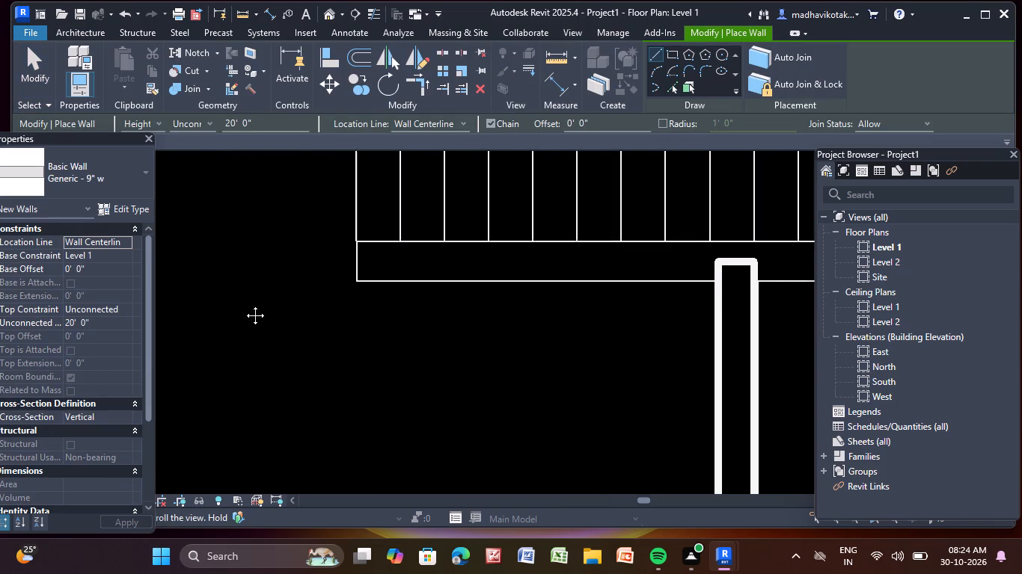
middle_drag(244, 304, 0, 307)
scroll(776, 265, up, 2)
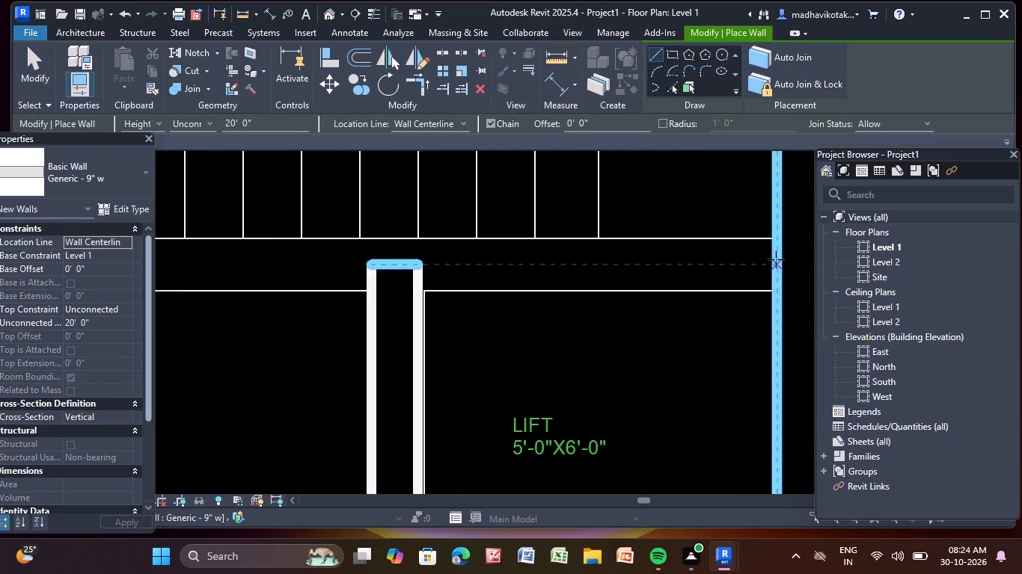
click(779, 258)
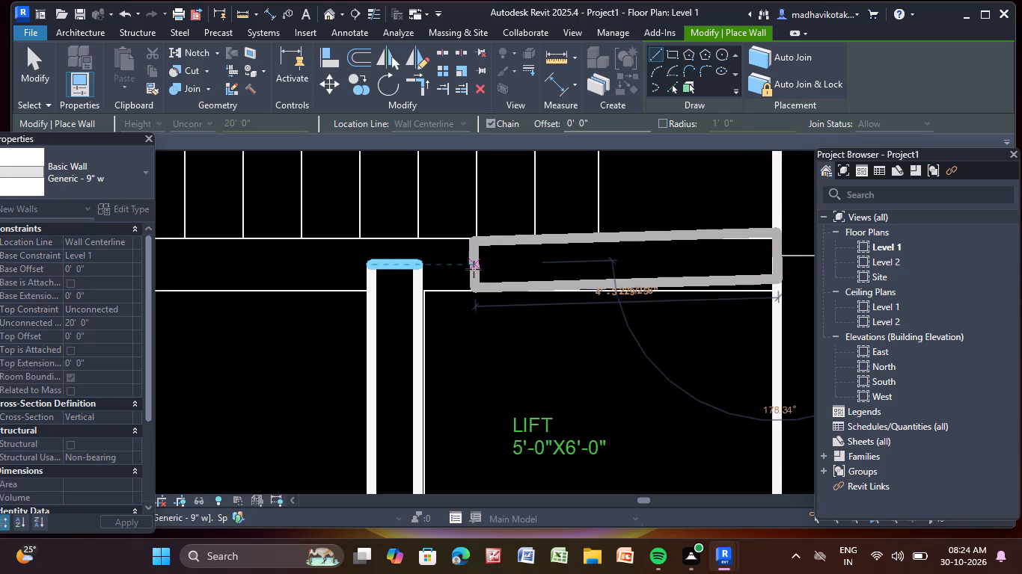
key(Escape)
click(780, 268)
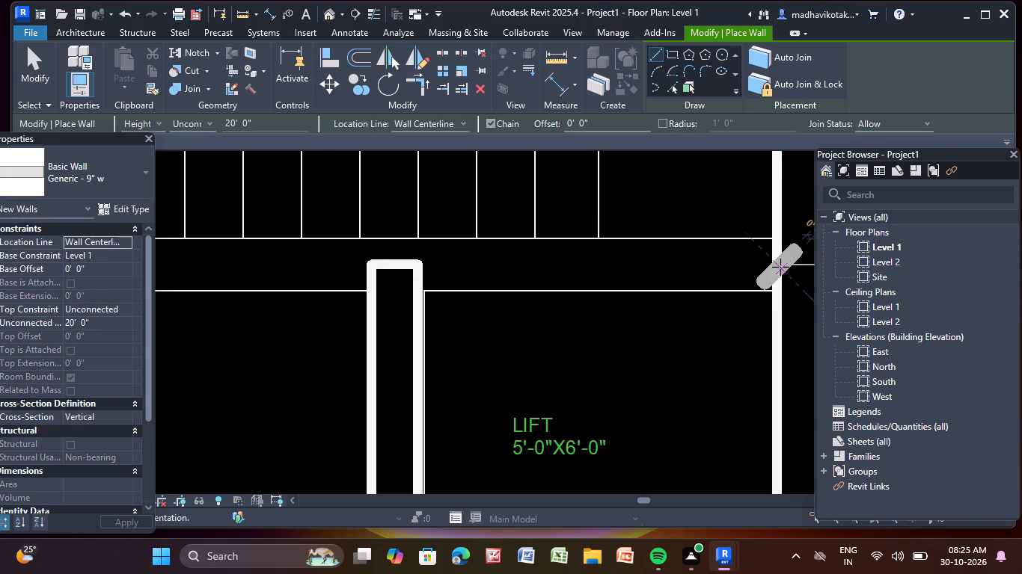
scroll(333, 261, down, 3)
middle_drag(333, 260, 494, 288)
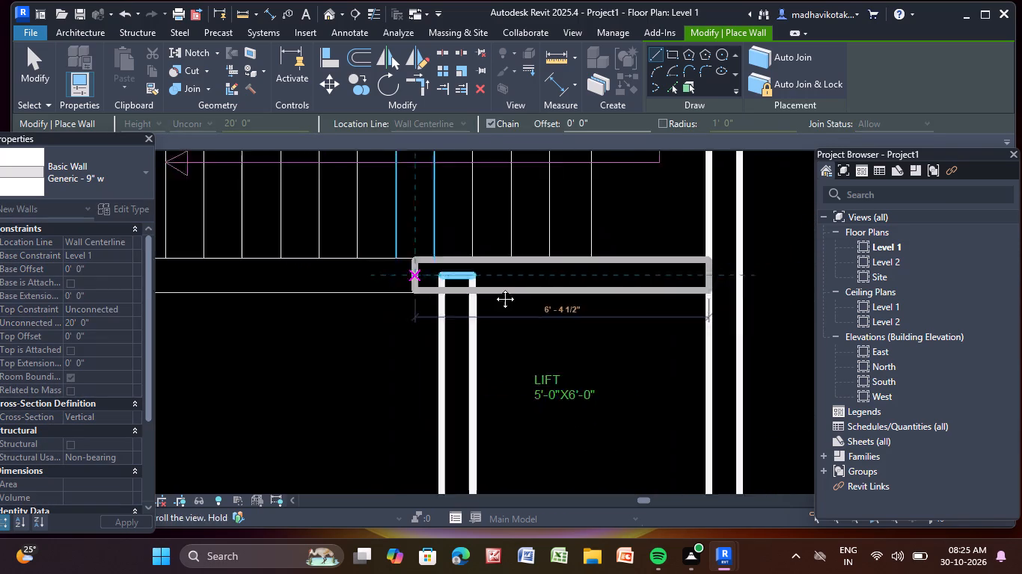
middle_drag(494, 288, 663, 314)
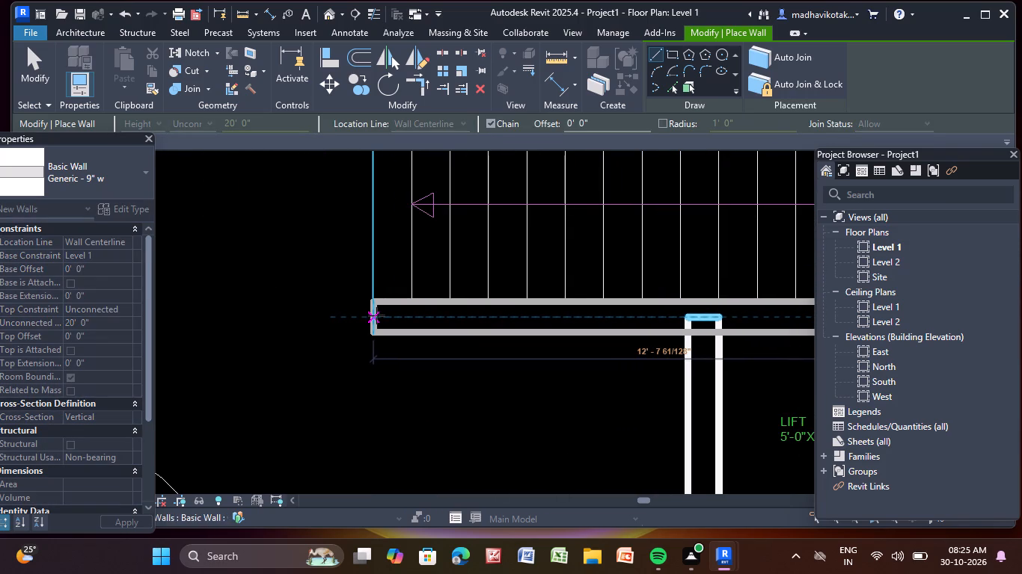
click(376, 315)
key(Escape)
Extend the upper stair wall with a wall about 7' long, past the entrance door to the lobby's toilet-side wall.
scroll(376, 314, down, 5)
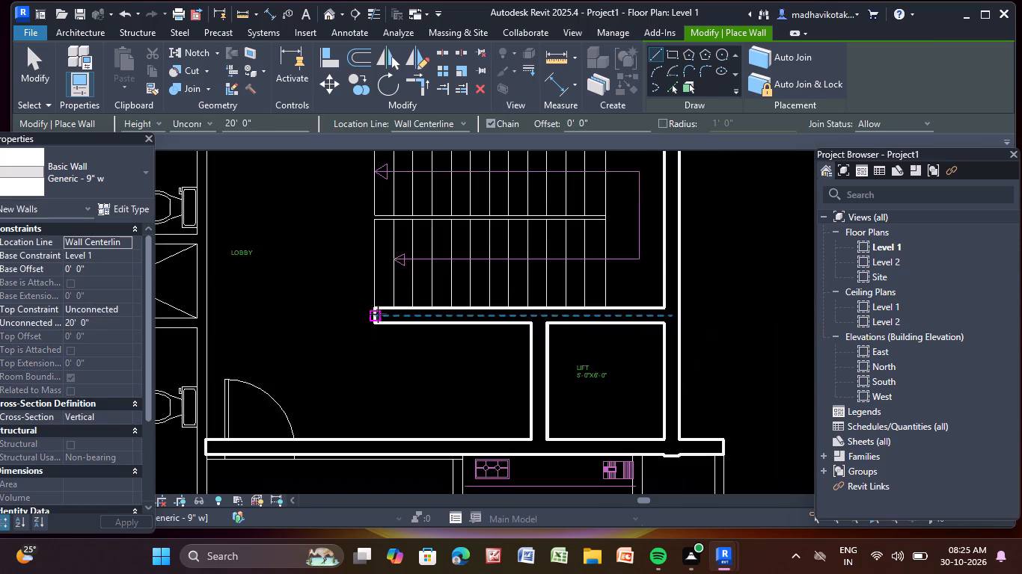
scroll(366, 350, down, 4)
middle_drag(366, 357, 362, 385)
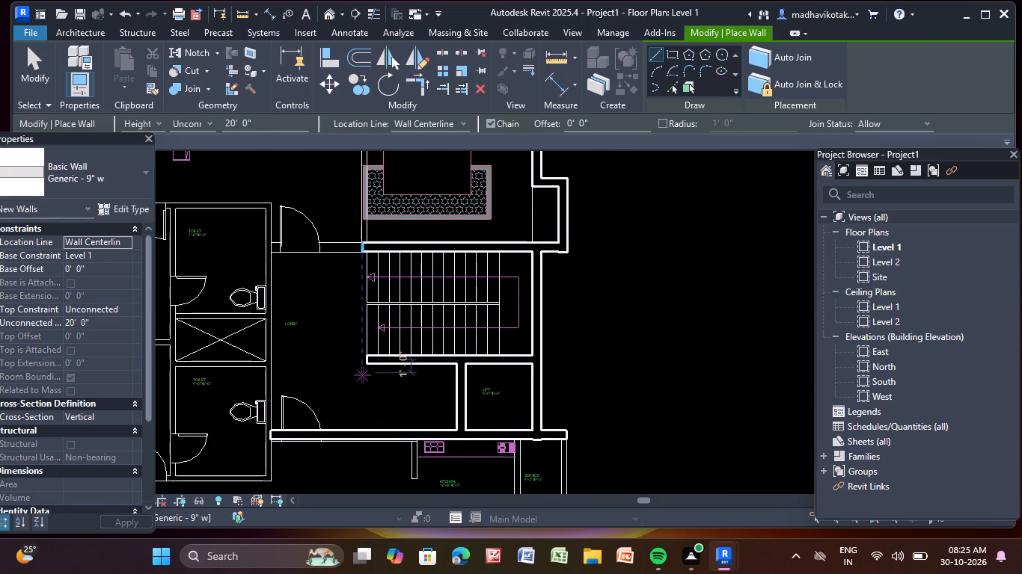
scroll(337, 256, up, 6)
middle_drag(362, 239, 465, 311)
scroll(465, 311, up, 5)
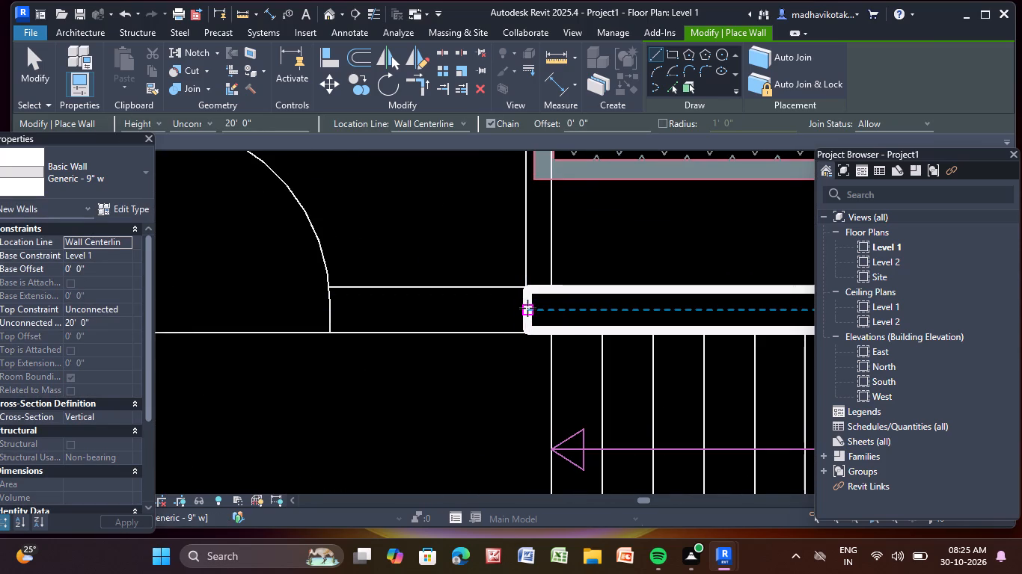
scroll(527, 308, up, 1)
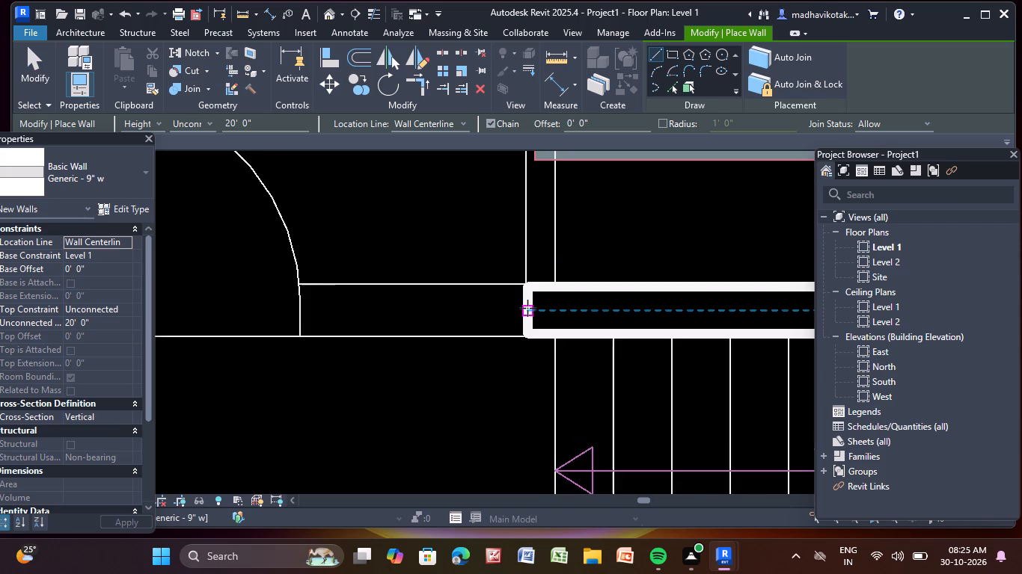
scroll(527, 308, up, 1)
click(527, 308)
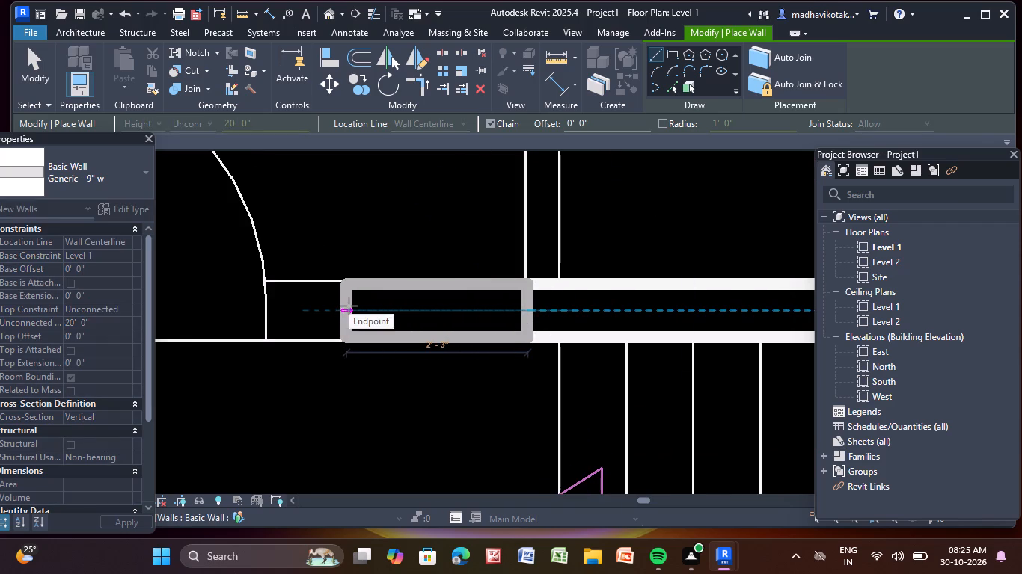
scroll(349, 306, down, 3)
middle_drag(351, 303, 619, 318)
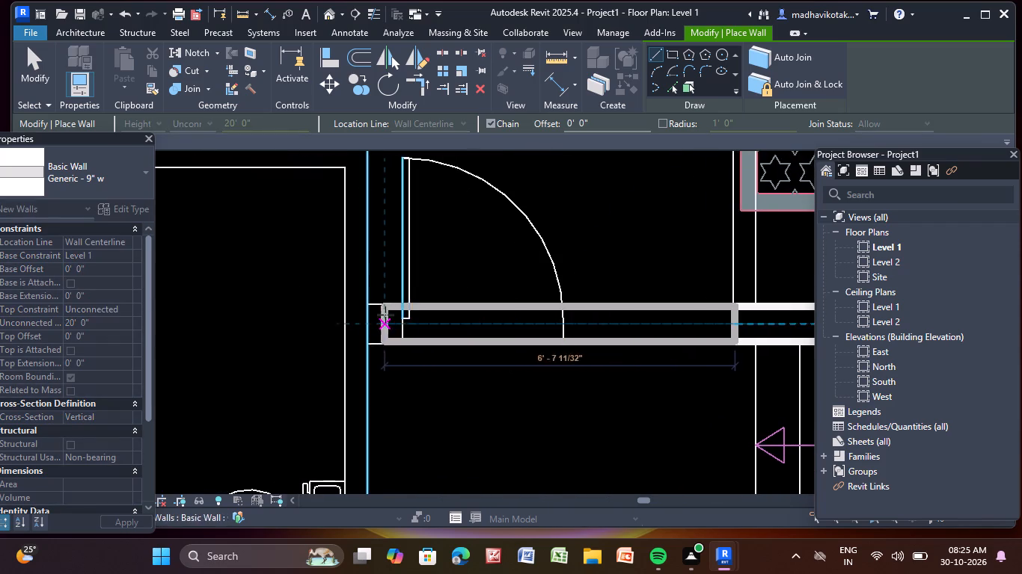
click(370, 326)
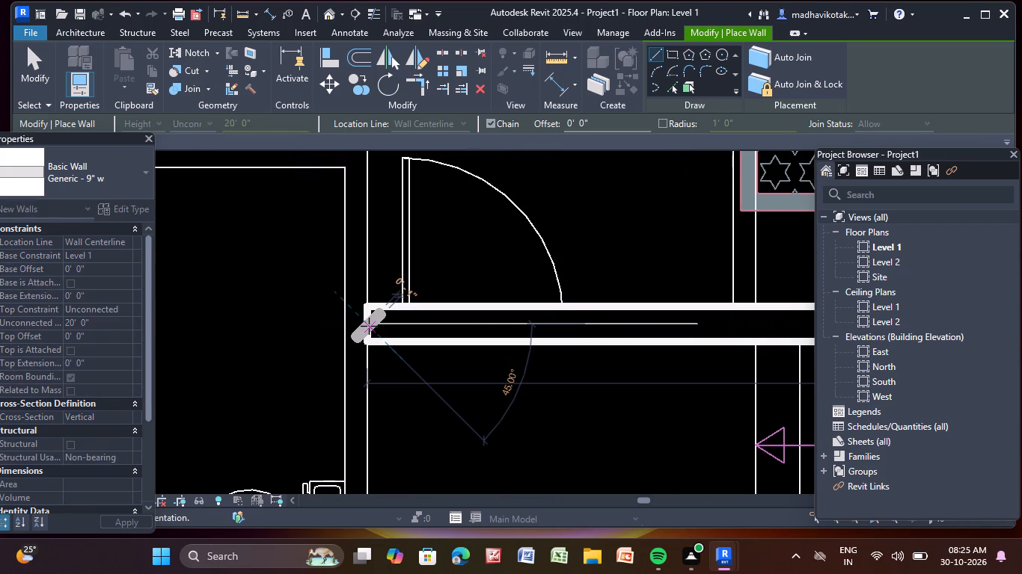
key(Escape)
scroll(512, 374, down, 5)
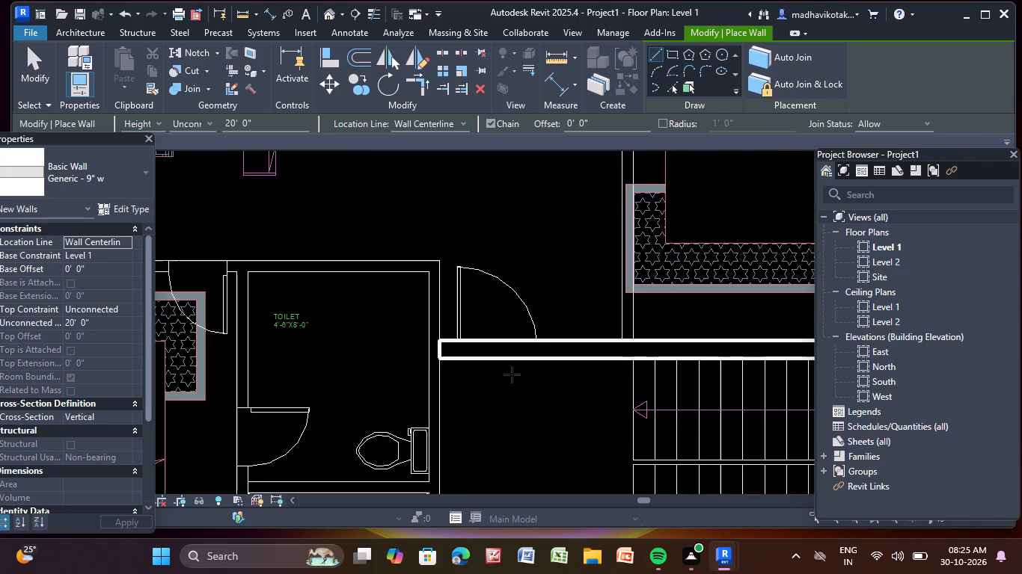
scroll(512, 374, down, 1)
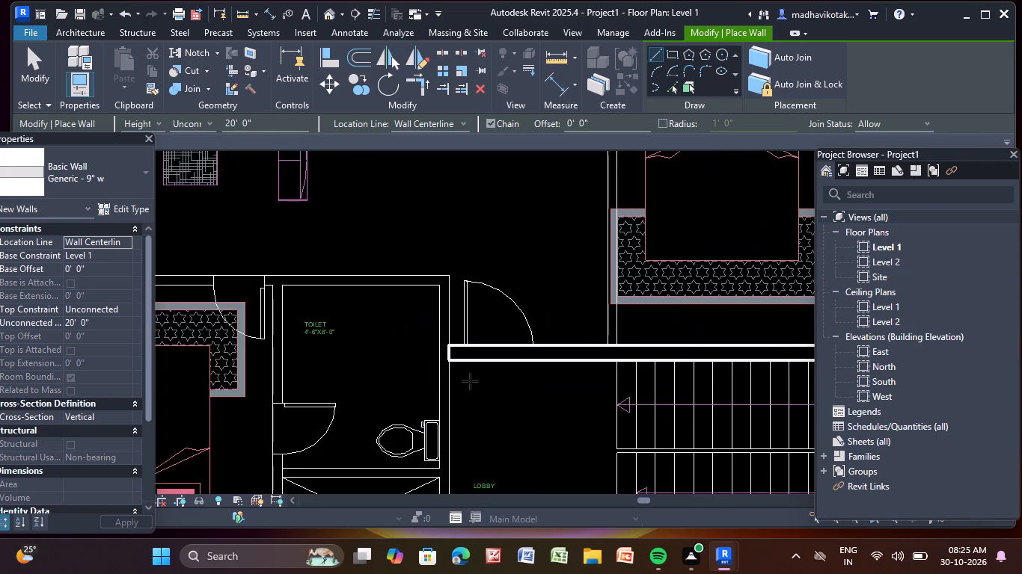
key(Escape)
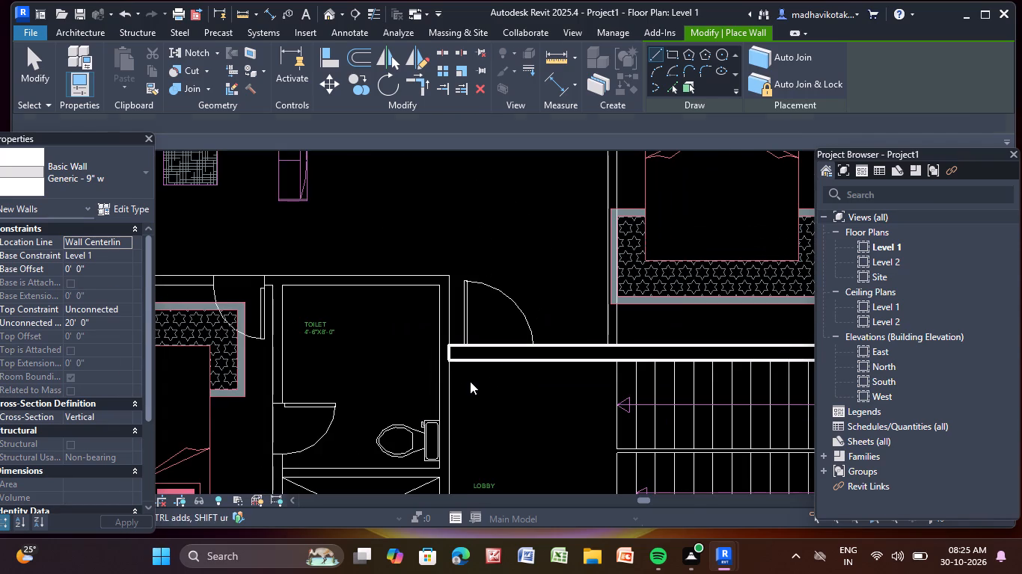
key(Escape)
key(Escape)
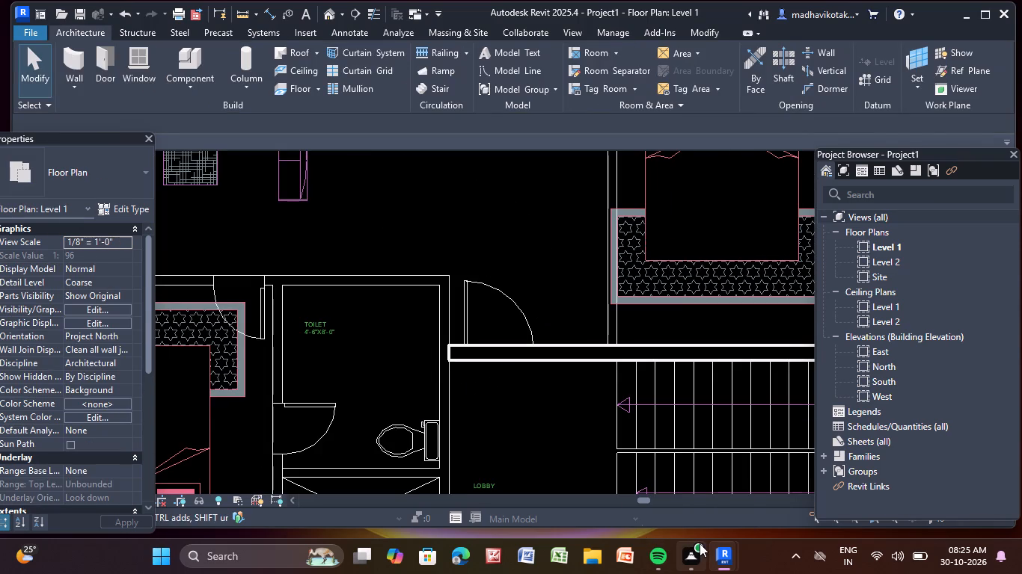
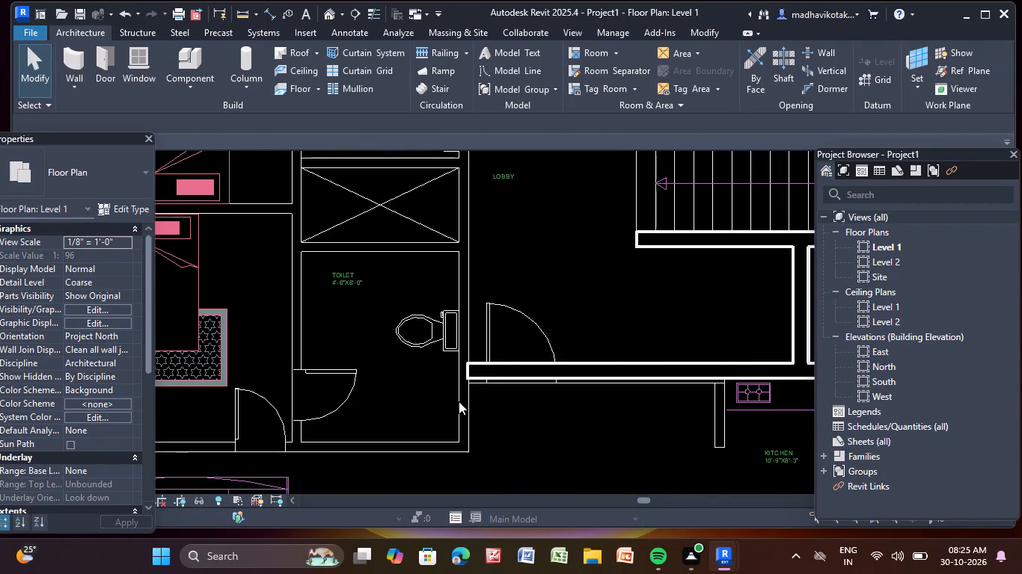
Adjust the toilet-side end of the wall between the lobby door and kitchen to meet the toilet wall's lobby-side face line.
scroll(474, 371, up, 11)
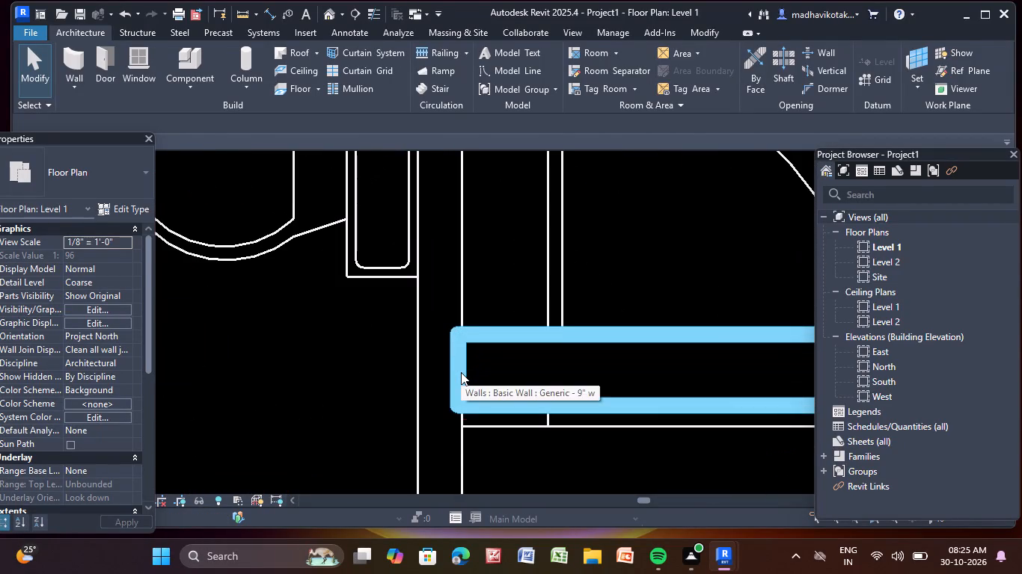
click(461, 372)
click(458, 368)
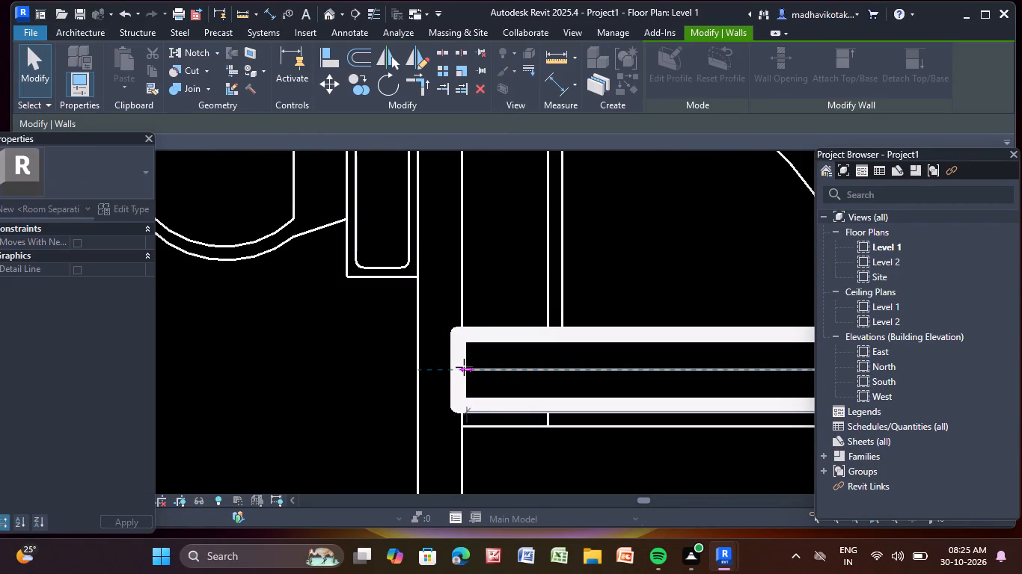
key(Escape)
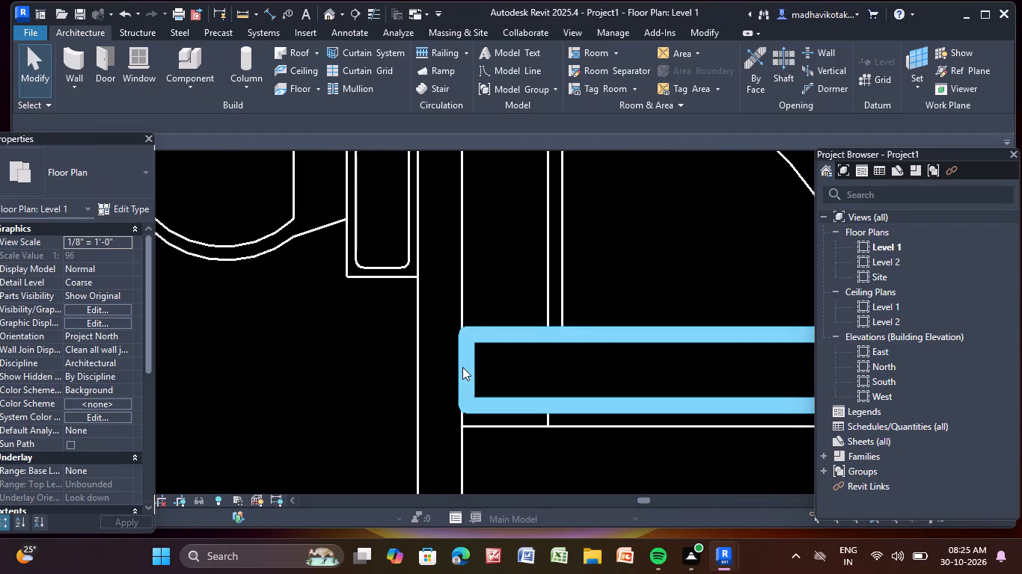
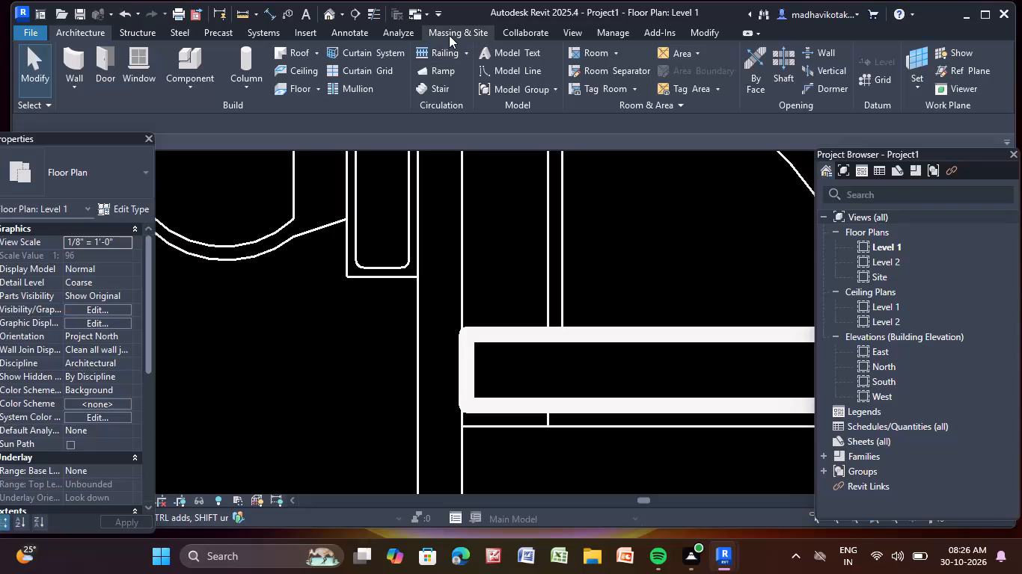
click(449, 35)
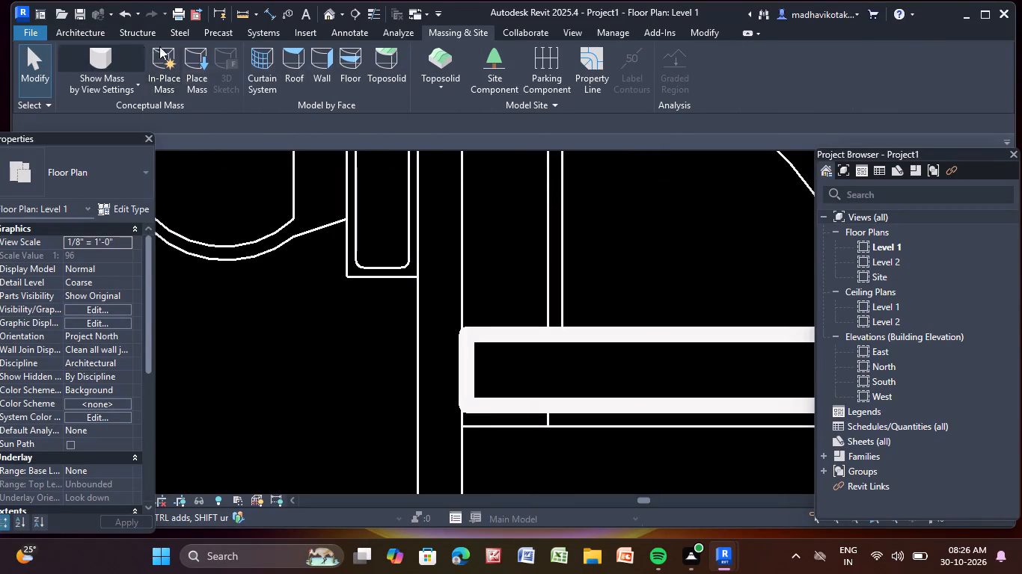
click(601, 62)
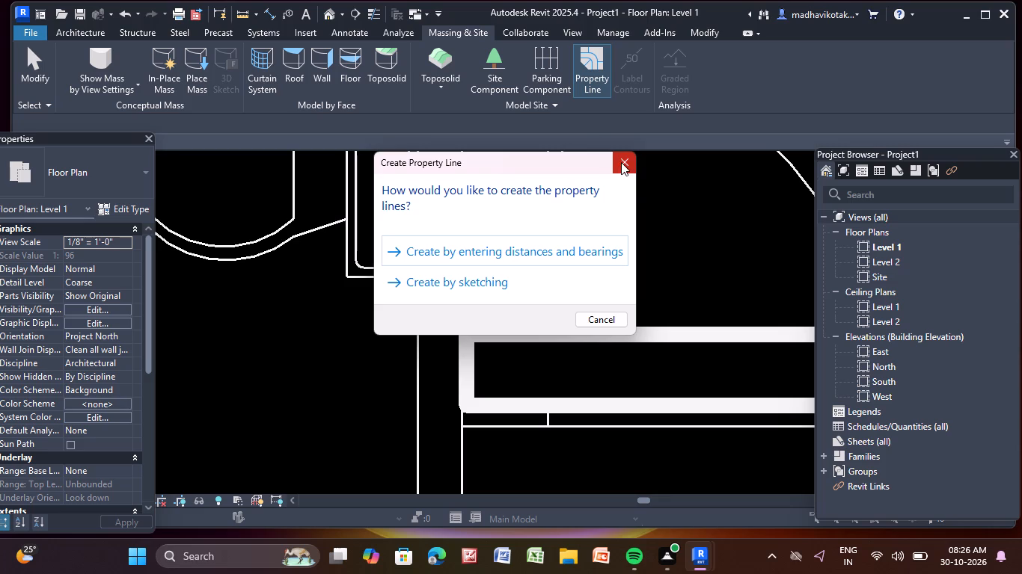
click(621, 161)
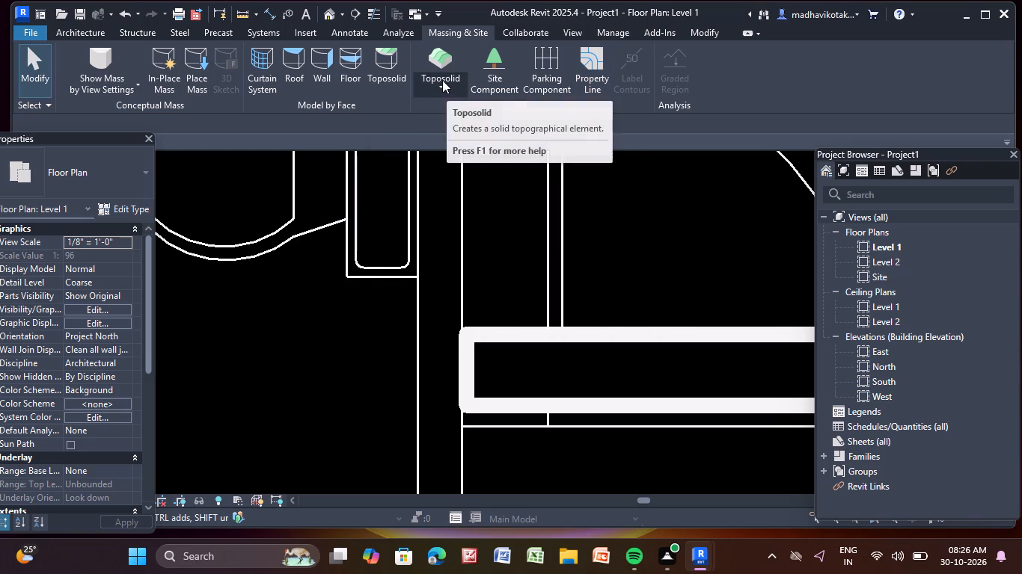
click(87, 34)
Start a Generic - 9" w wall with Wall Centerline location line for the upper apartment's bedroom beside the toilet and balcony.
scroll(900, 260, down, 5)
scroll(739, 259, down, 3)
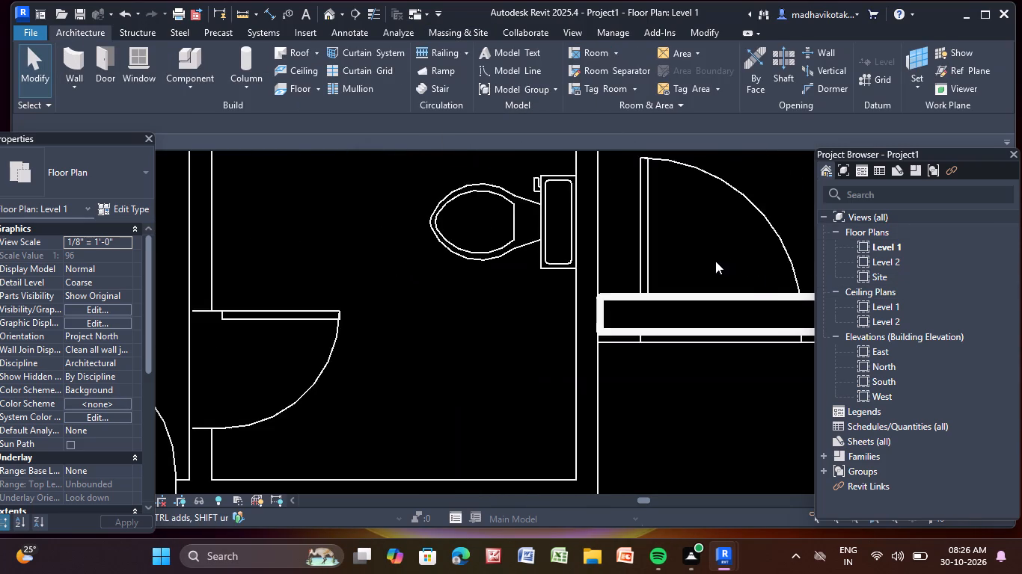
scroll(715, 261, down, 16)
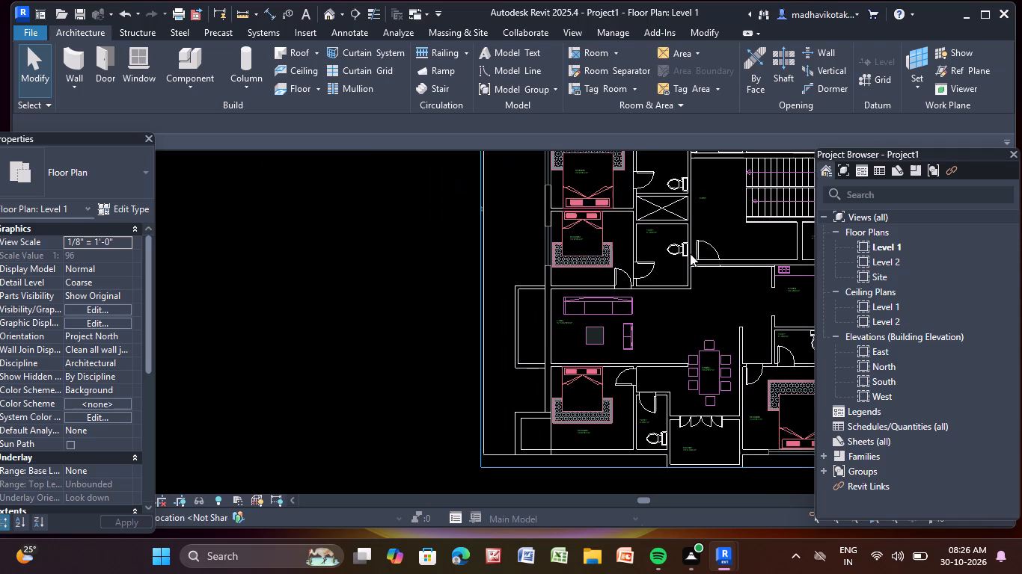
middle_drag(690, 250, 640, 284)
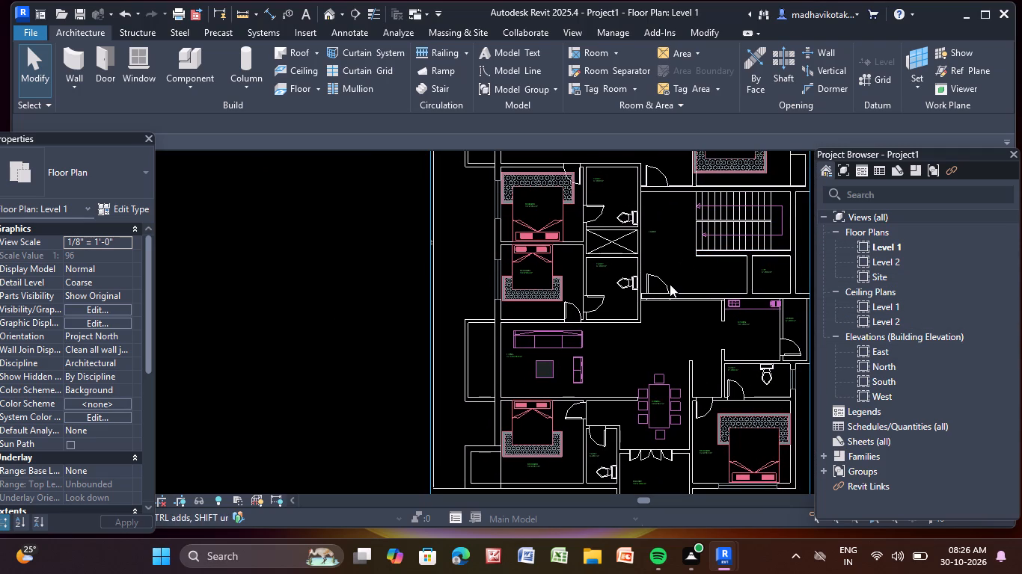
scroll(599, 217, down, 1)
middle_drag(590, 232, 524, 427)
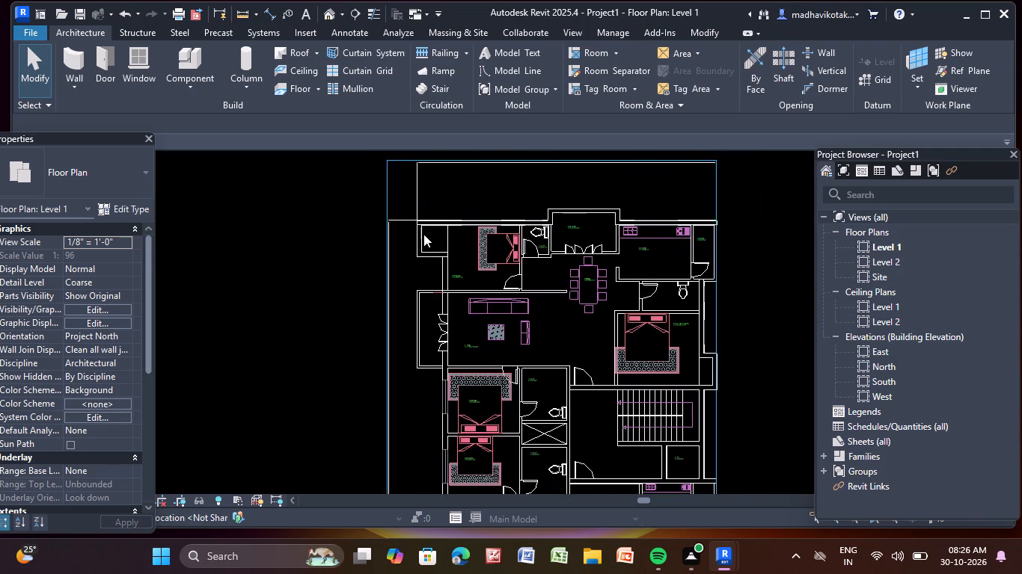
scroll(415, 232, up, 4)
scroll(458, 189, down, 1)
scroll(453, 193, up, 4)
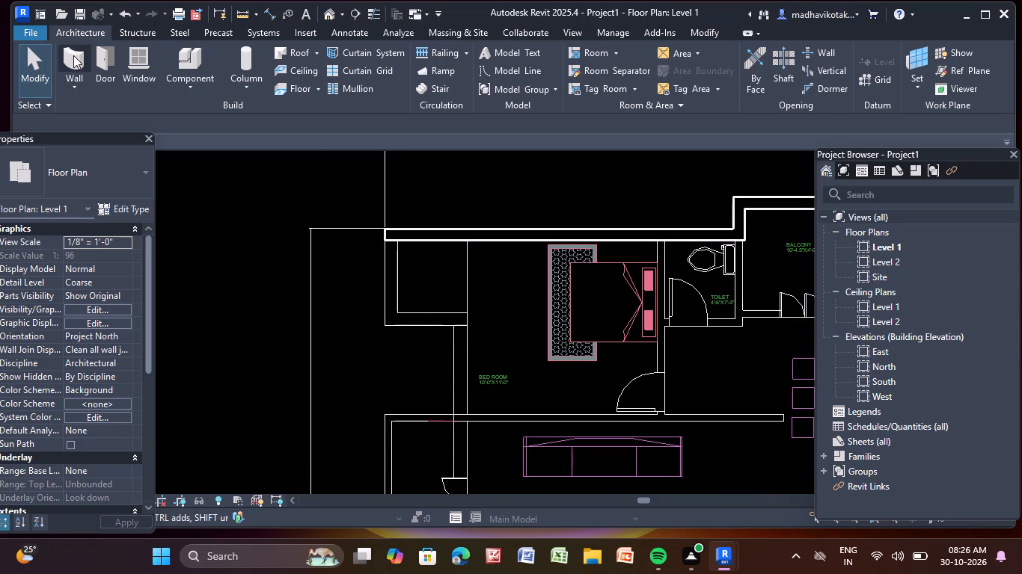
click(73, 55)
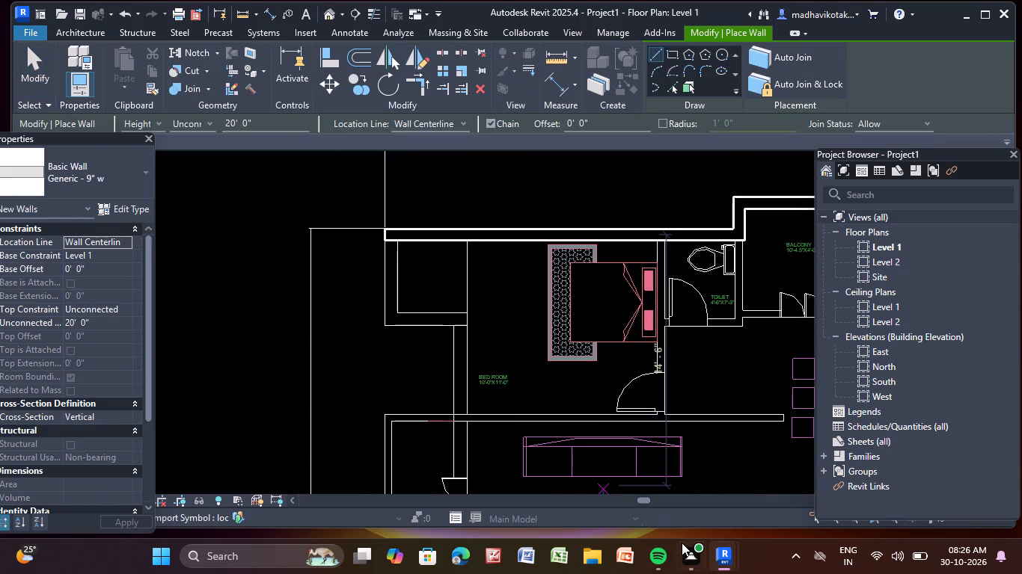
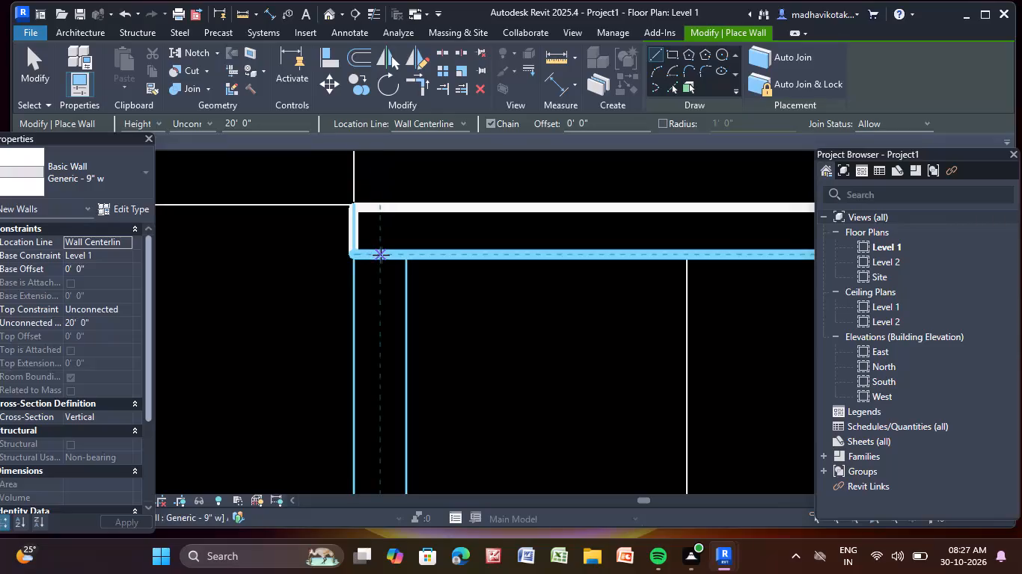
Trace the recess's vertical Generic - 9" w wall about 5'-3" down from the corner of the bedroom's upper horizontal wall.
click(381, 255)
scroll(391, 439, down, 1)
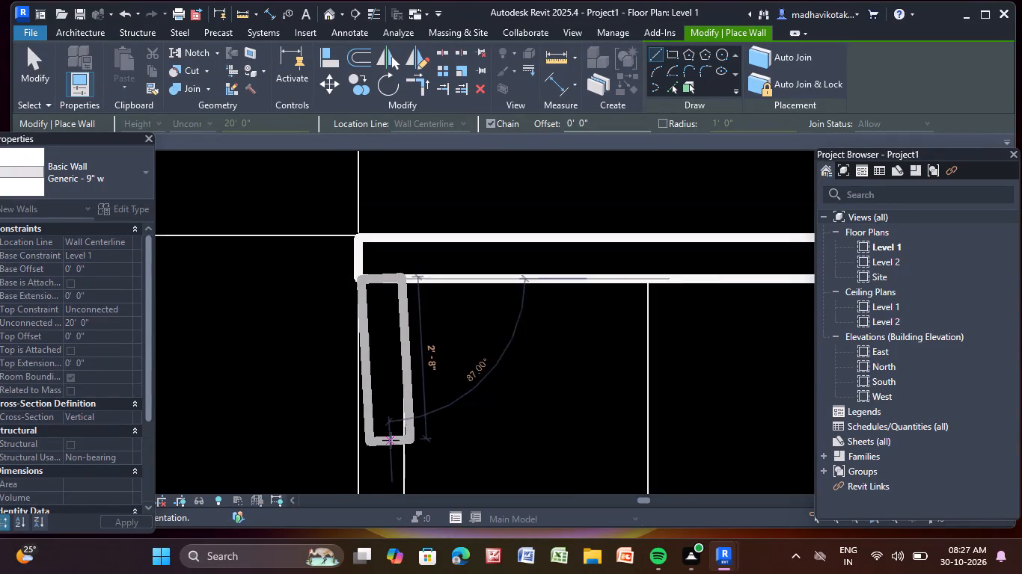
scroll(391, 440, down, 2)
middle_drag(388, 442, 363, 259)
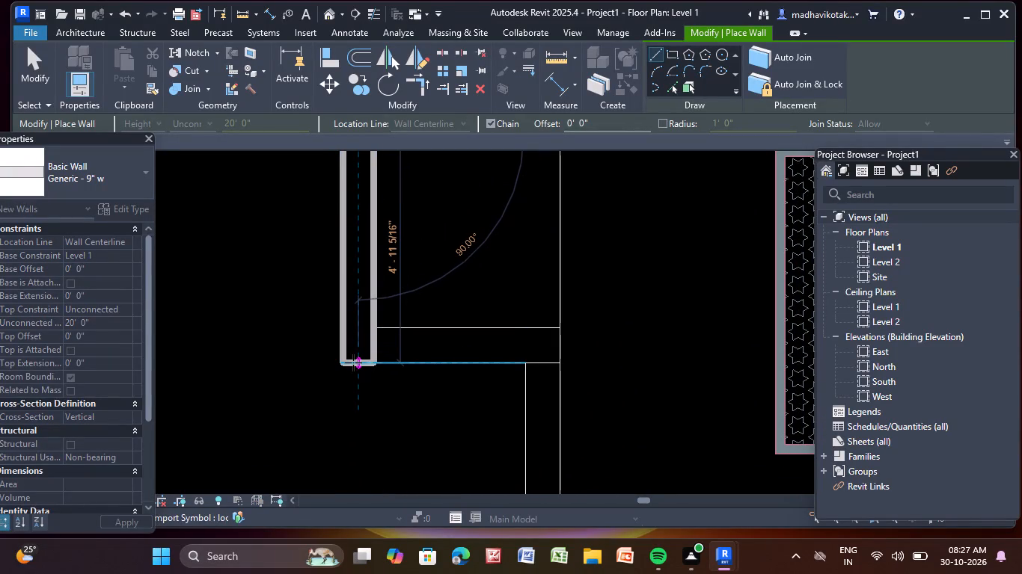
click(359, 362)
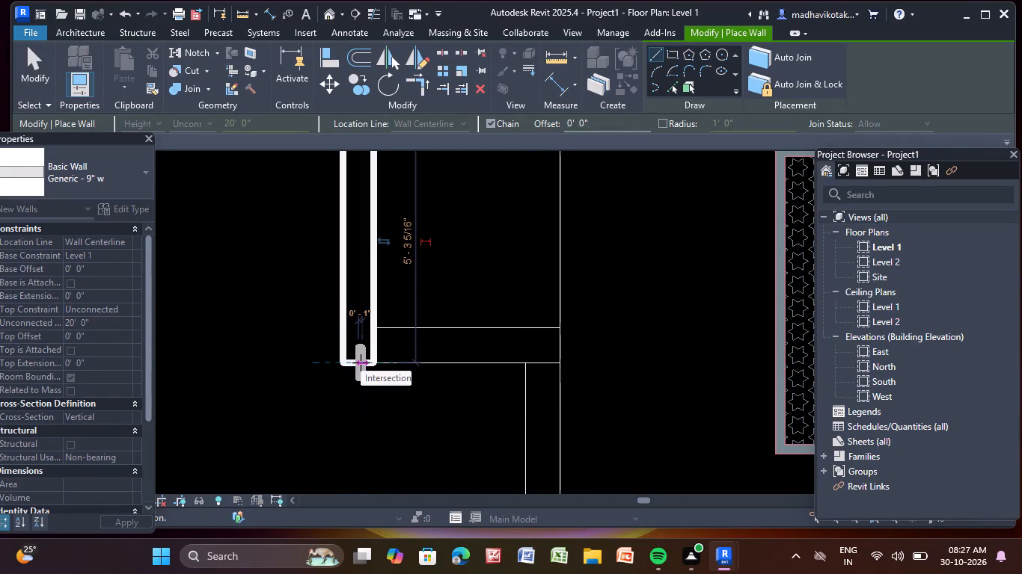
key(Escape)
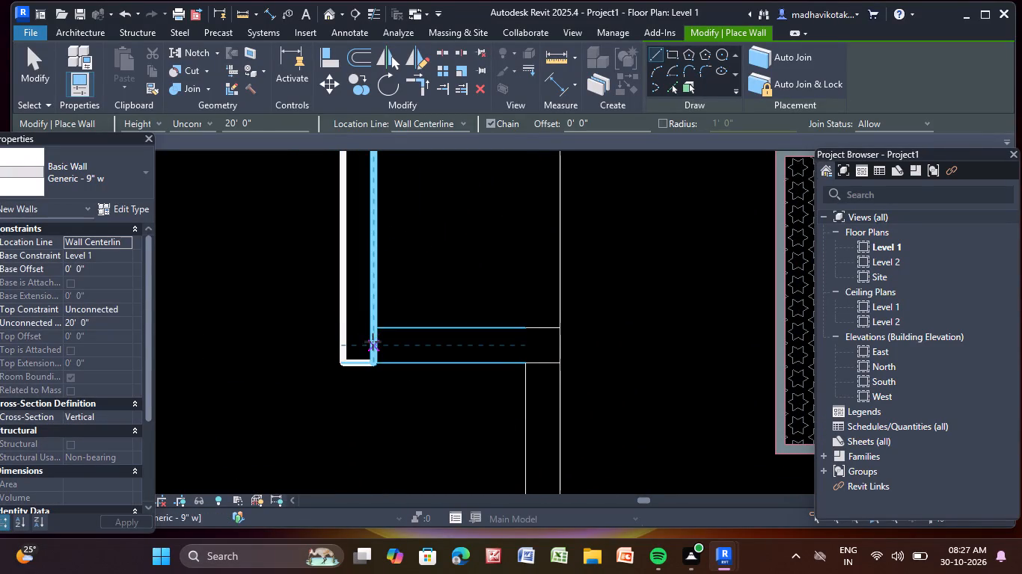
Trace the short horizontal wall from the foot of the new vertical wall across to the bedroom's inner wall line.
click(373, 345)
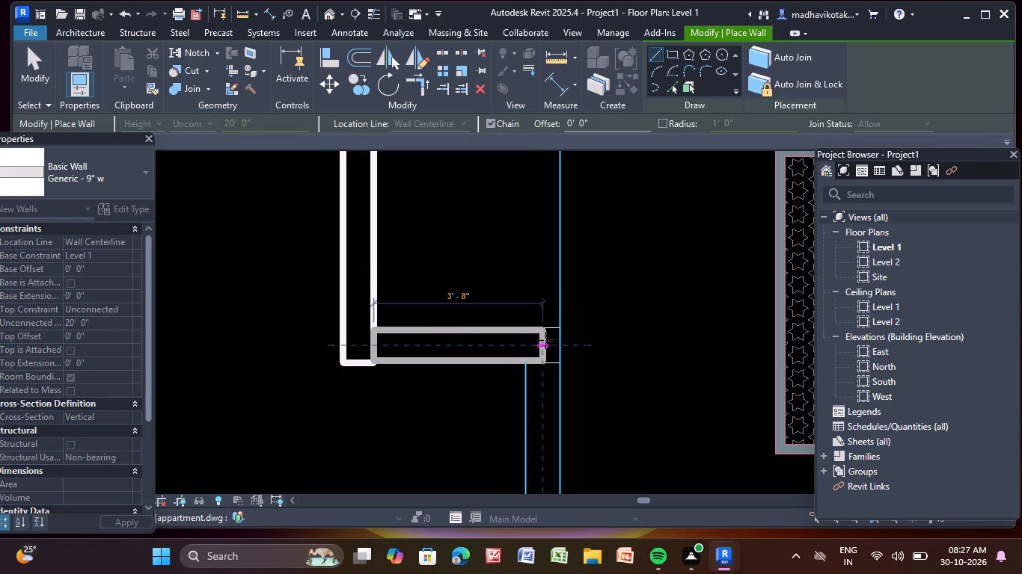
click(560, 346)
key(Escape)
Trace the long vertical outer wall from the short return wall down the plan's left side to the lowest bedroom's bottom edge.
scroll(508, 318, down, 3)
middle_drag(507, 315, 430, 193)
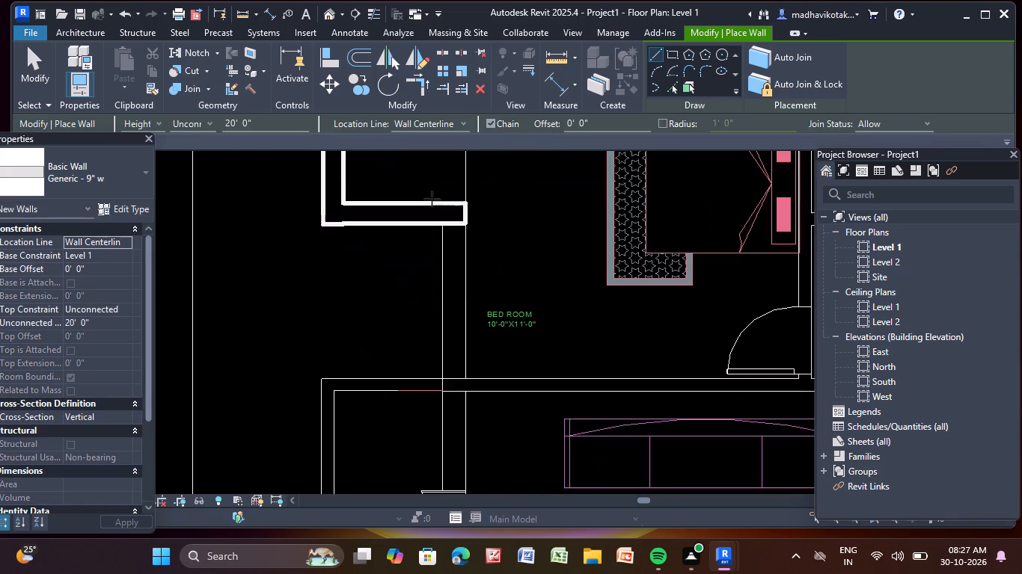
scroll(439, 222, up, 3)
click(463, 225)
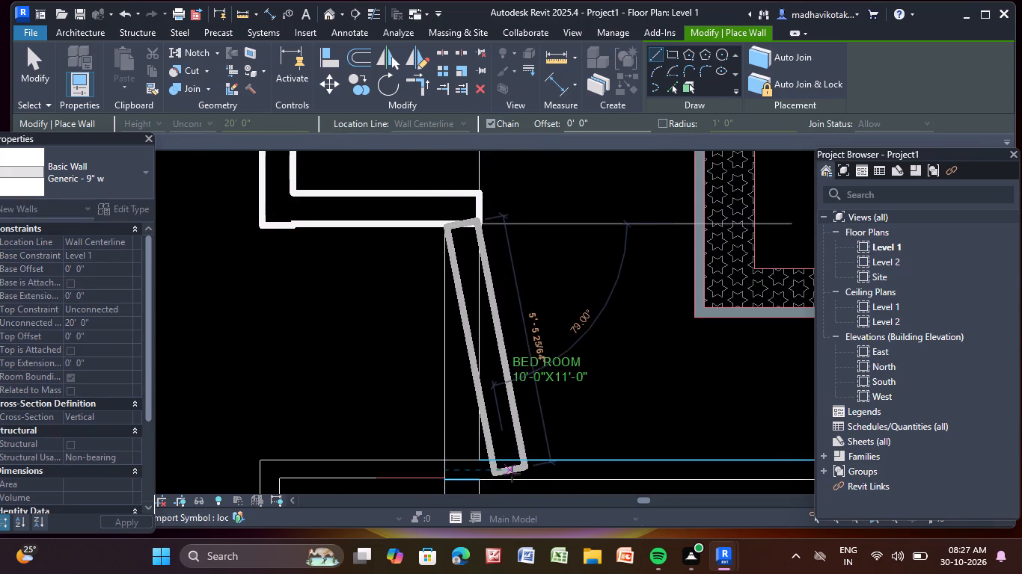
scroll(508, 451, up, 1)
scroll(507, 450, down, 2)
middle_drag(457, 451, 450, 241)
scroll(456, 309, down, 2)
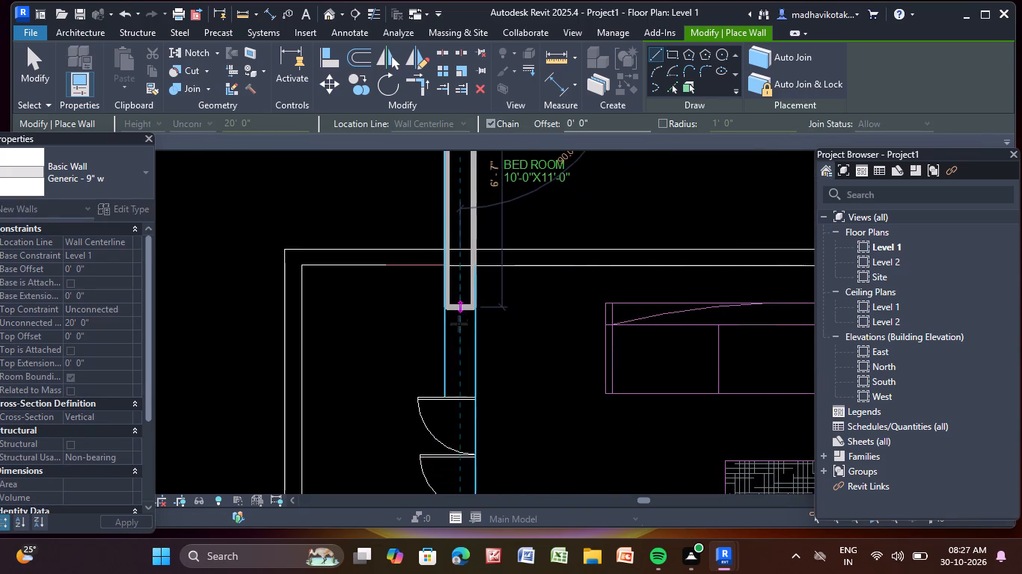
scroll(459, 324, down, 2)
middle_drag(455, 348, 430, 170)
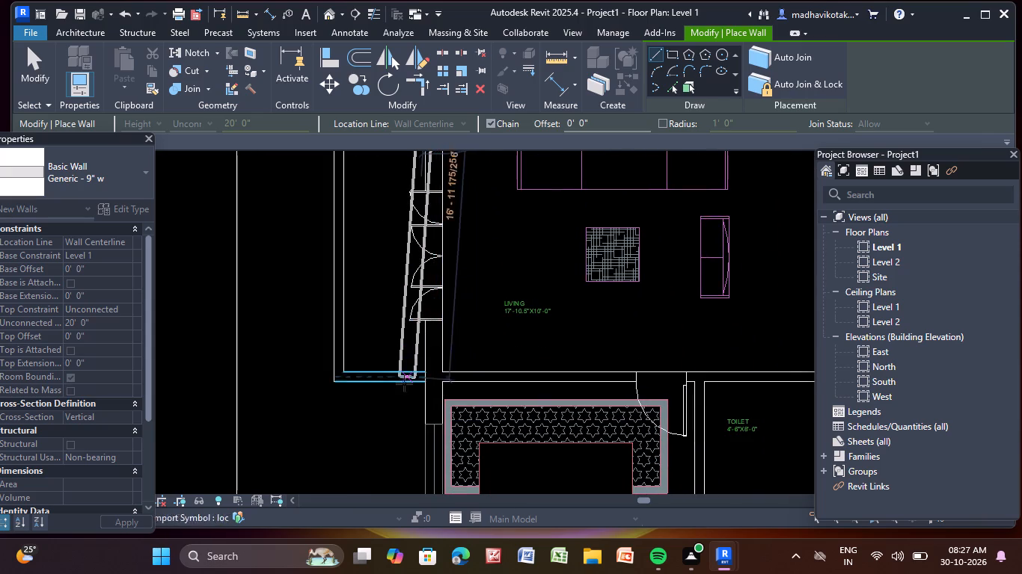
scroll(428, 413, down, 3)
middle_drag(428, 414, 432, 109)
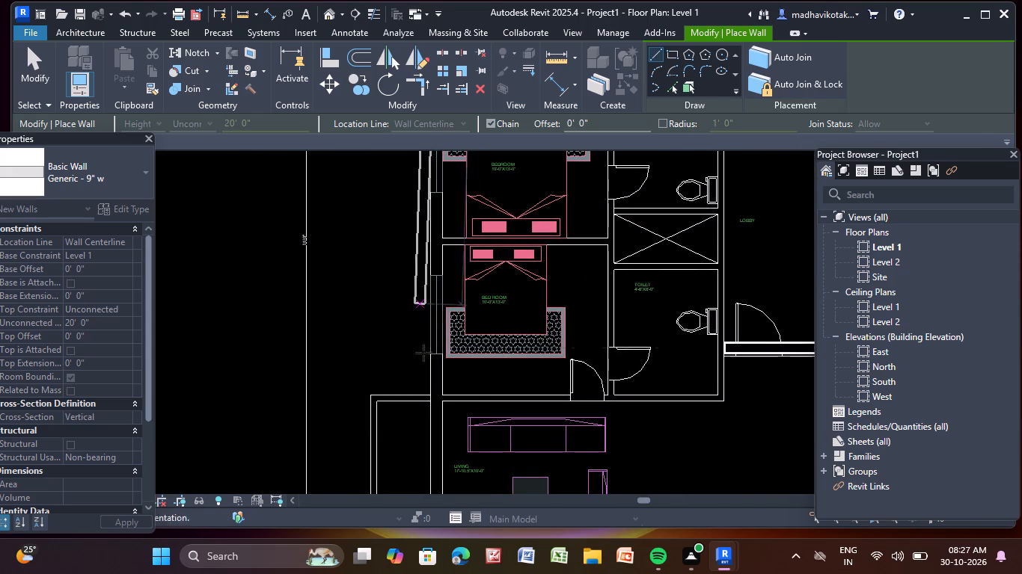
scroll(434, 430, down, 4)
middle_drag(434, 431, 407, 220)
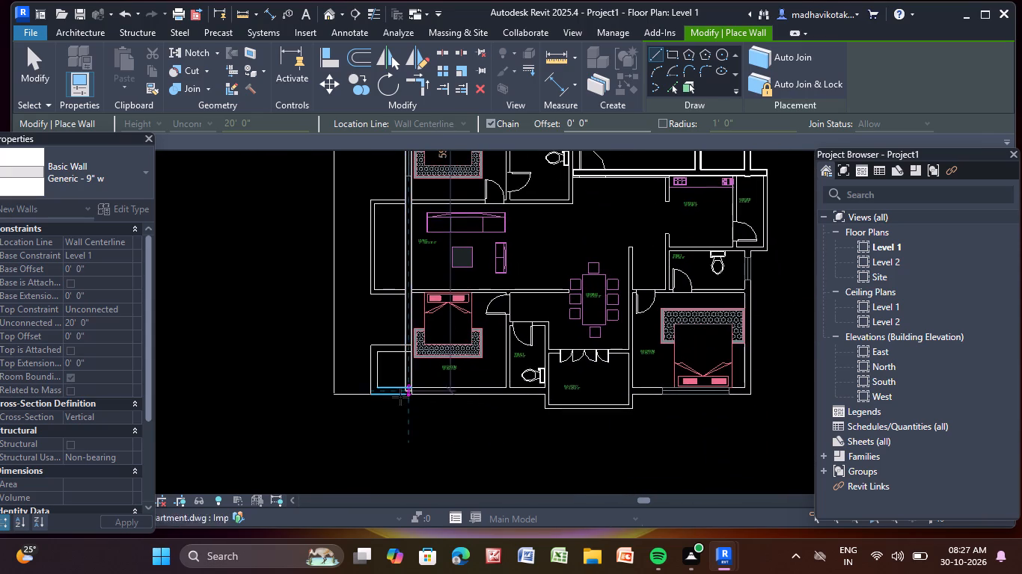
scroll(402, 400, up, 9)
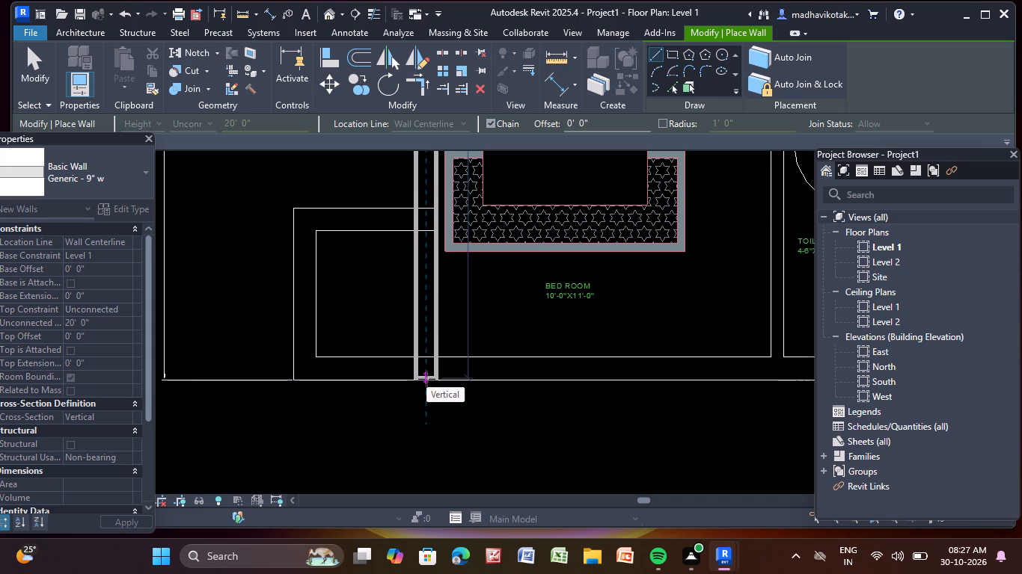
click(426, 379)
key(Escape)
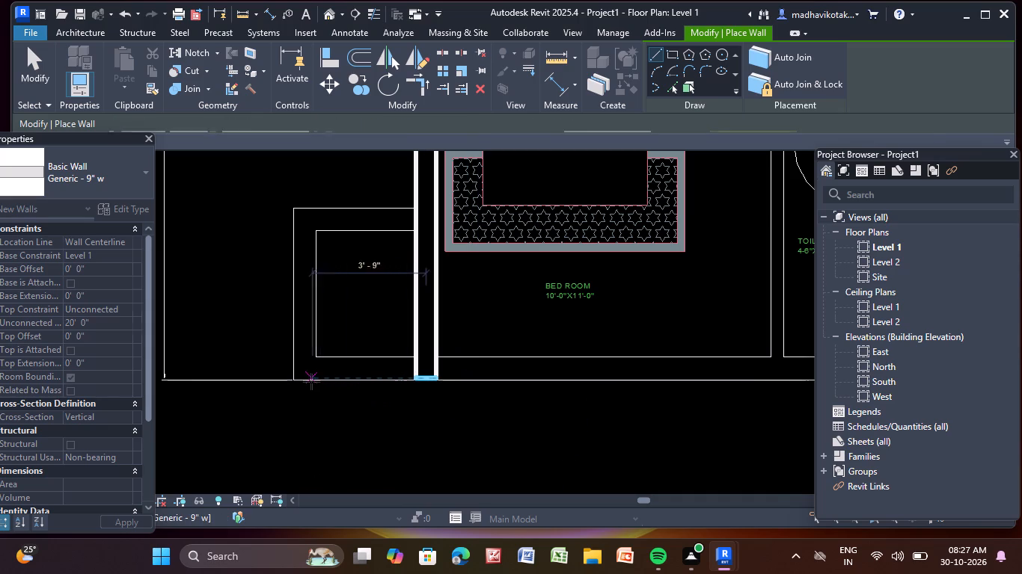
Trace the bottom outer wall about 21' long from the projection's outer corner, past the bedroom and toilet, to the balcony.
drag(299, 368, 293, 360)
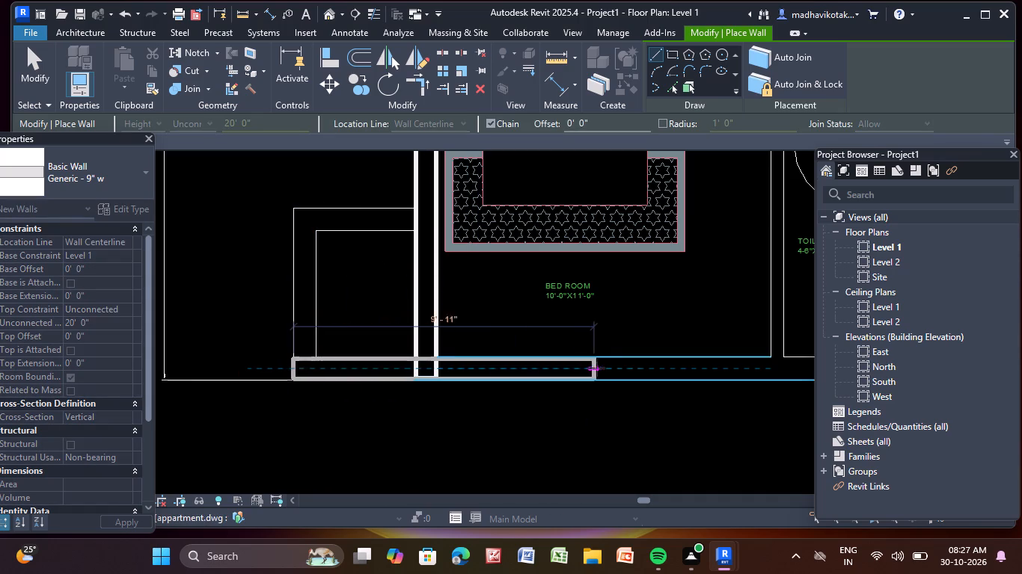
scroll(599, 368, down, 4)
middle_drag(602, 368, 230, 357)
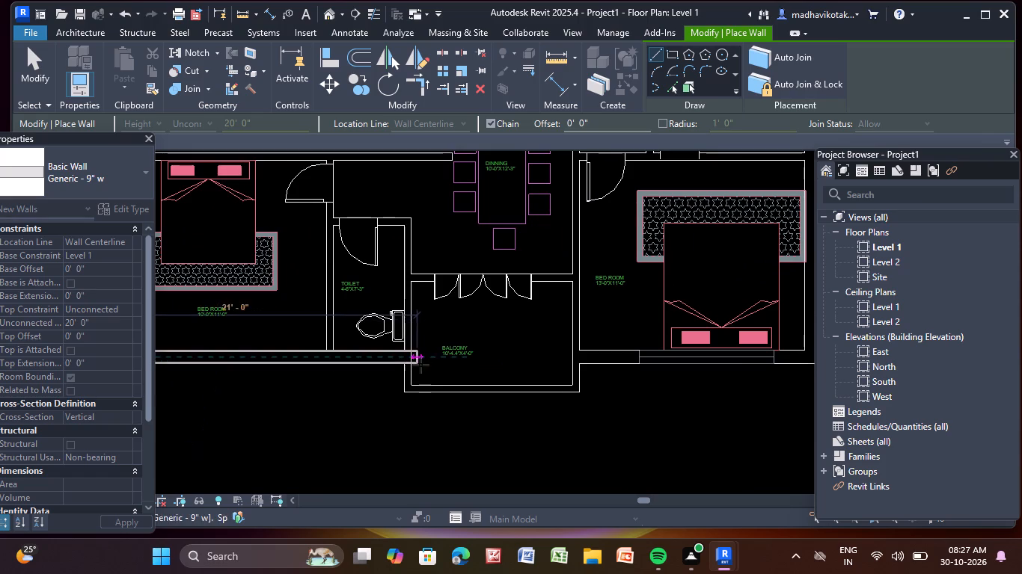
scroll(411, 360, up, 8)
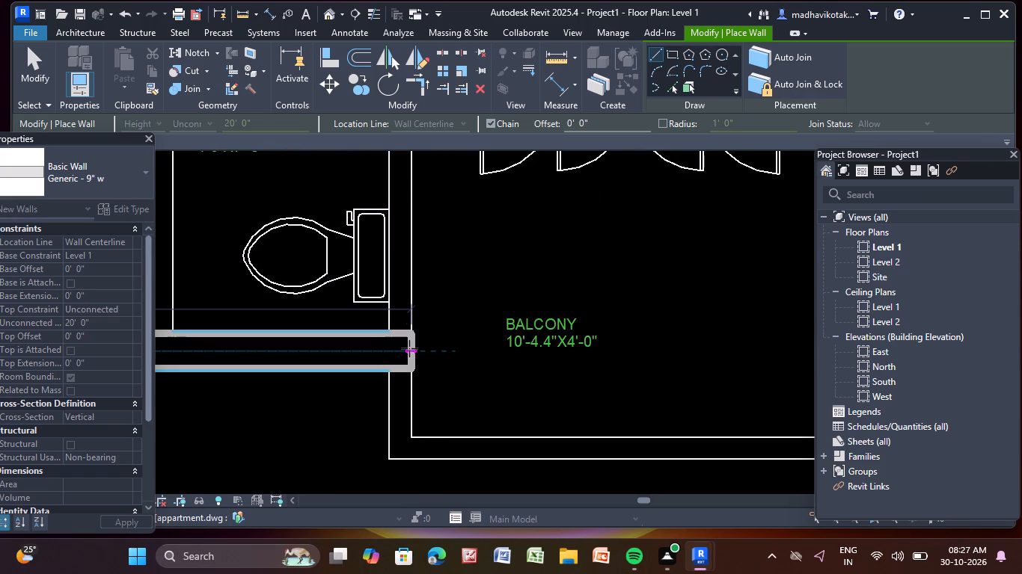
click(412, 348)
key(Escape)
Trace the balcony's left side wall about 1'-8" down from the bottom outer wall to the balcony's outer edge.
scroll(409, 385, up, 2)
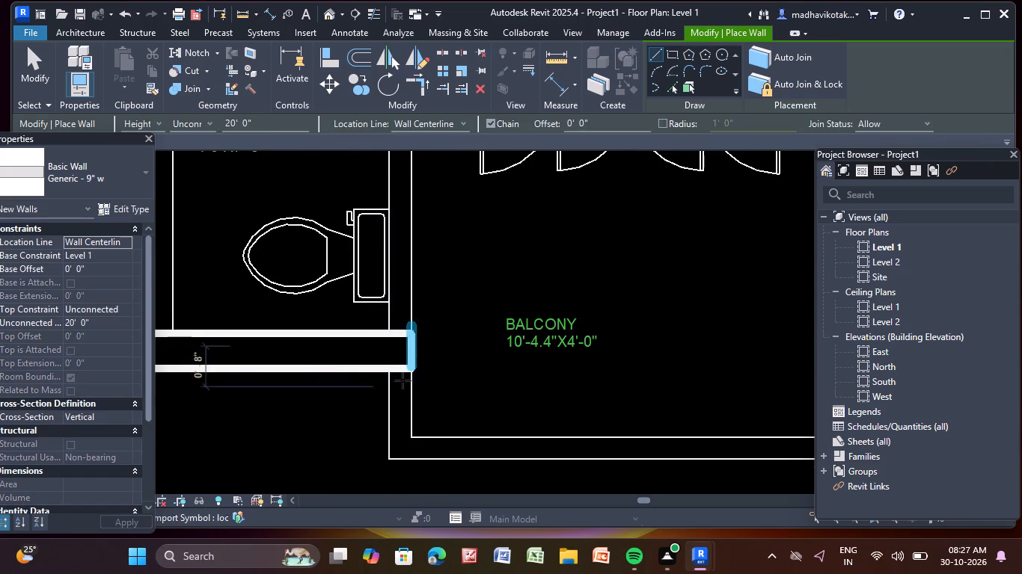
scroll(403, 380, up, 4)
click(393, 361)
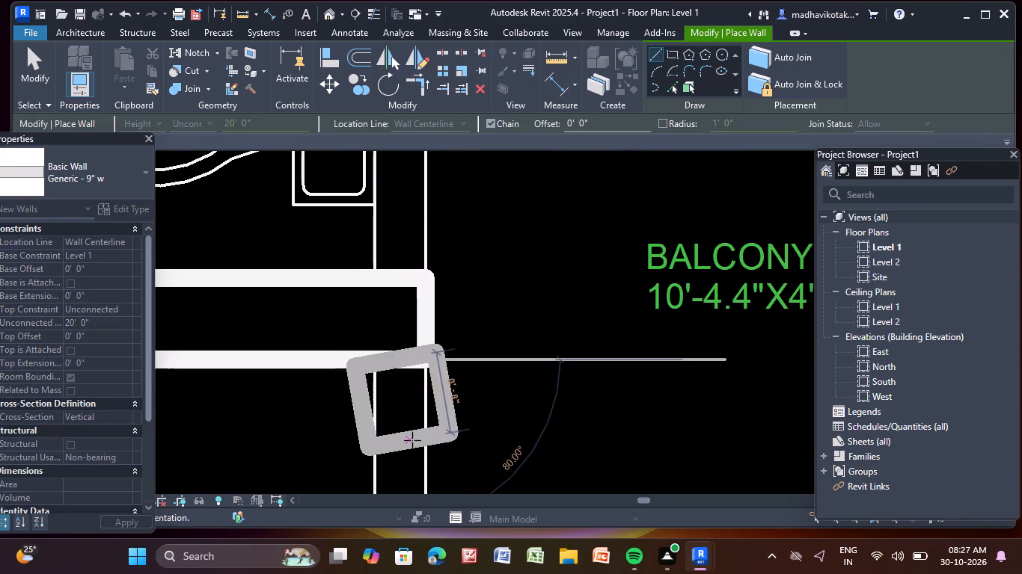
scroll(412, 440, down, 1)
middle_drag(411, 433, 400, 241)
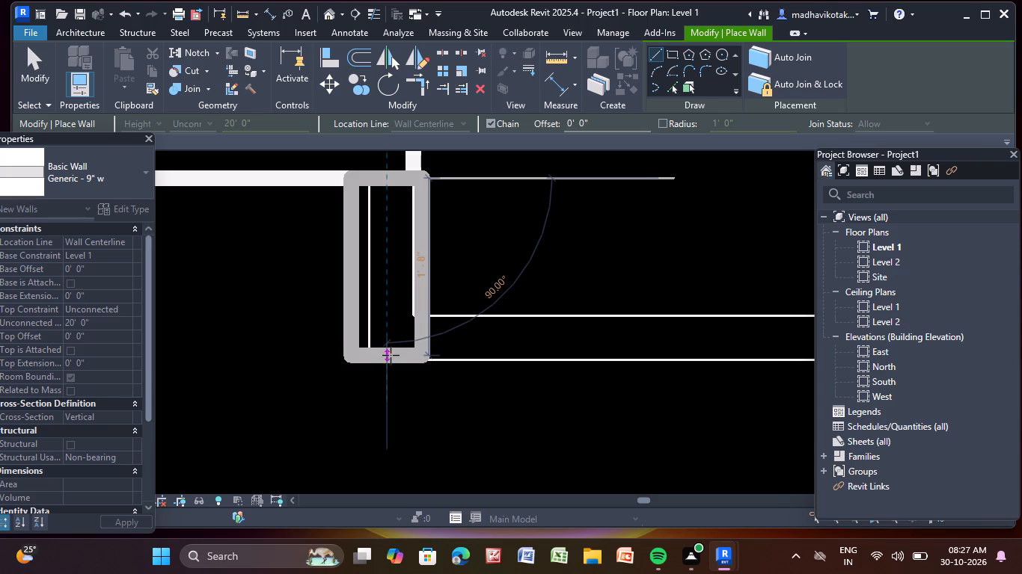
click(391, 357)
key(Escape)
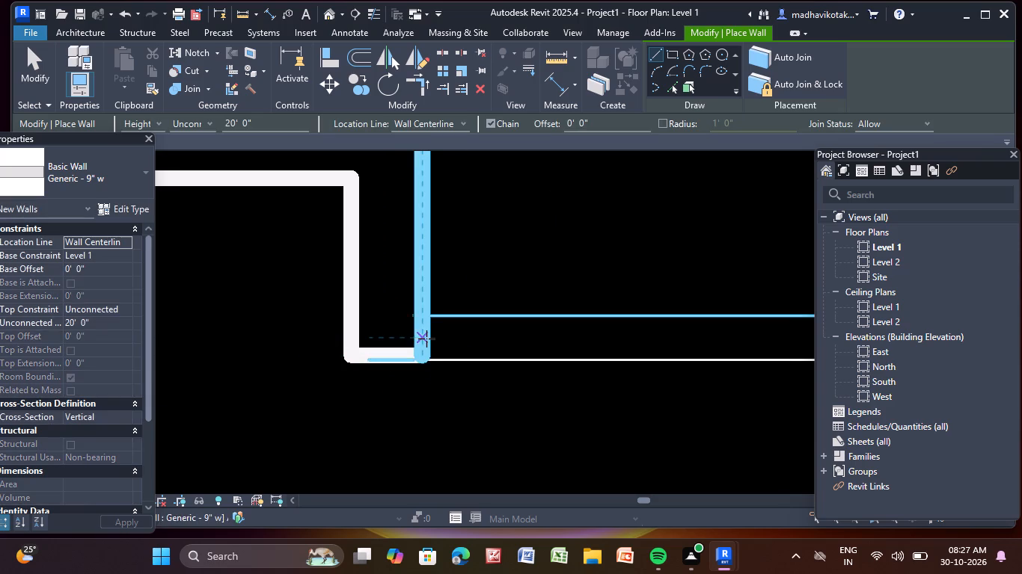
Trace the balcony's horizontal front wall from its left side wall to the balcony's right outer corner.
click(426, 339)
scroll(680, 333, down, 3)
middle_drag(674, 331, 154, 308)
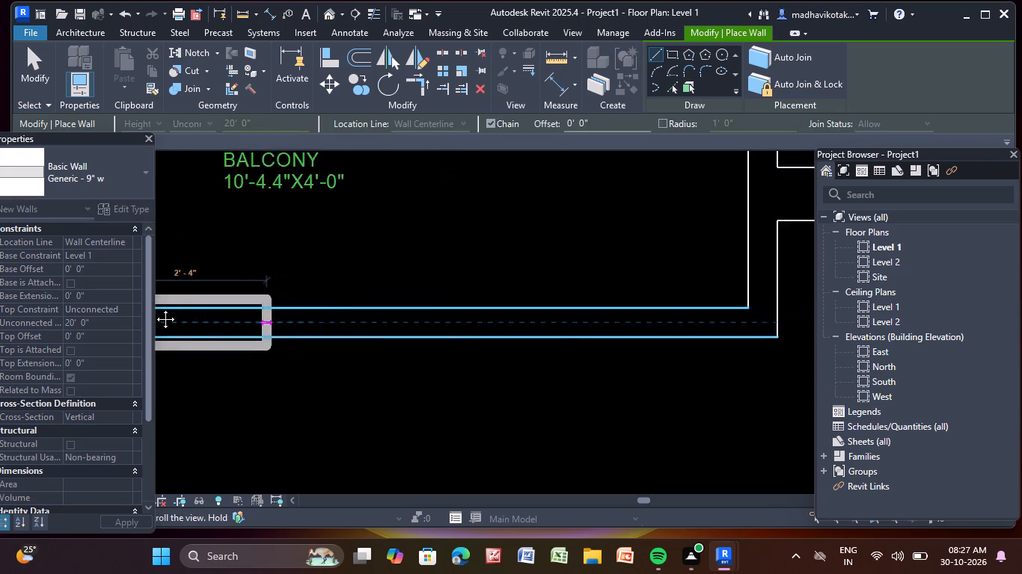
middle_drag(154, 308, 38, 308)
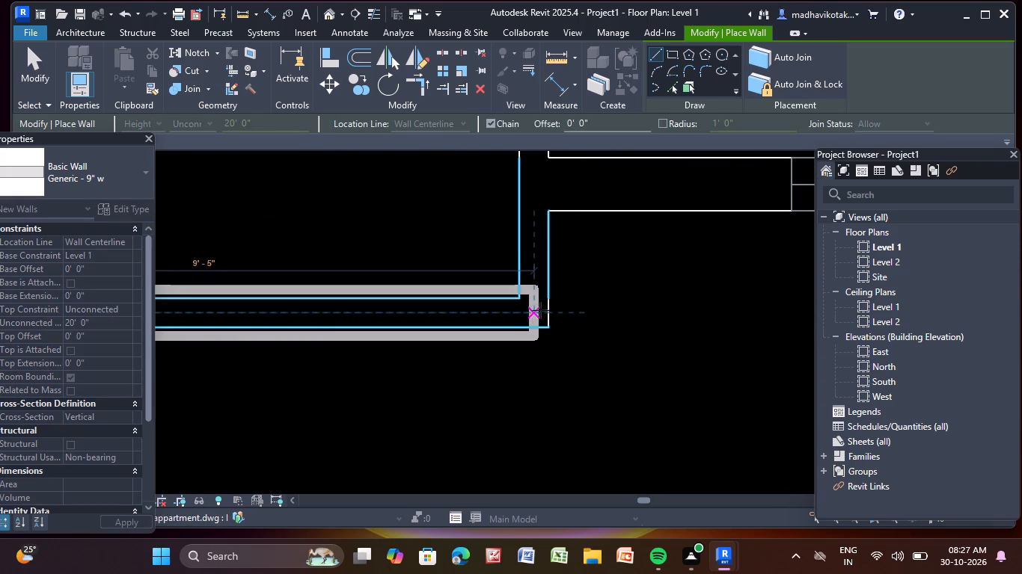
click(553, 300)
key(Escape)
Trace the balcony's right side wall about 1'-10" up from the front wall to the adjoining bedroom's wall line.
scroll(529, 263, down, 2)
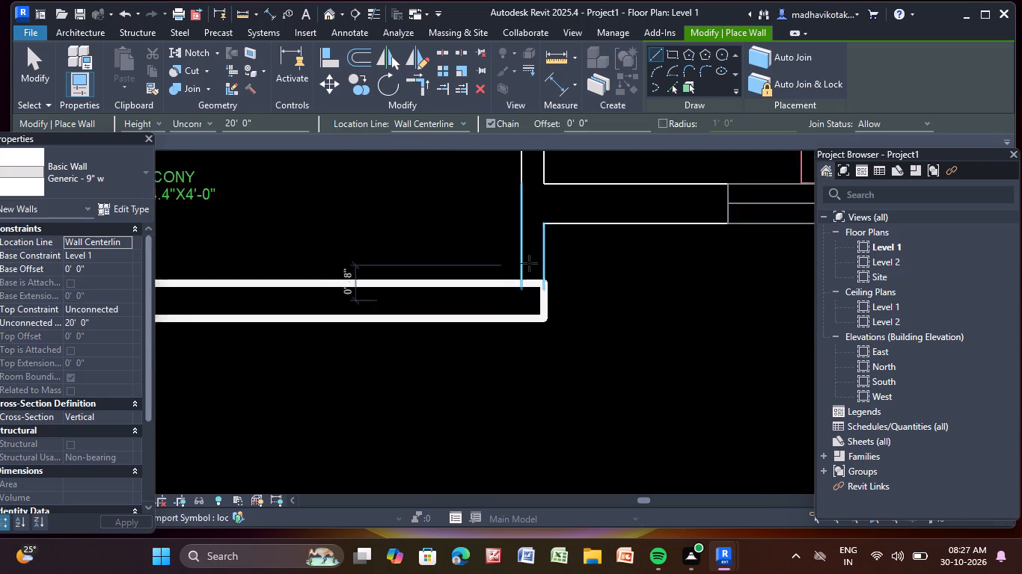
scroll(529, 263, down, 2)
middle_drag(529, 264, 340, 387)
scroll(338, 397, up, 4)
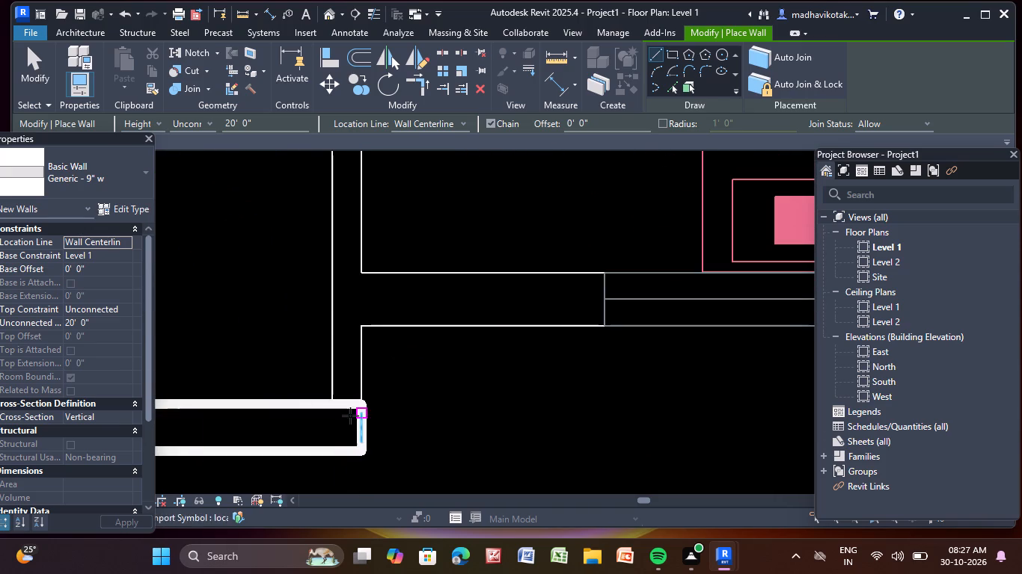
click(349, 398)
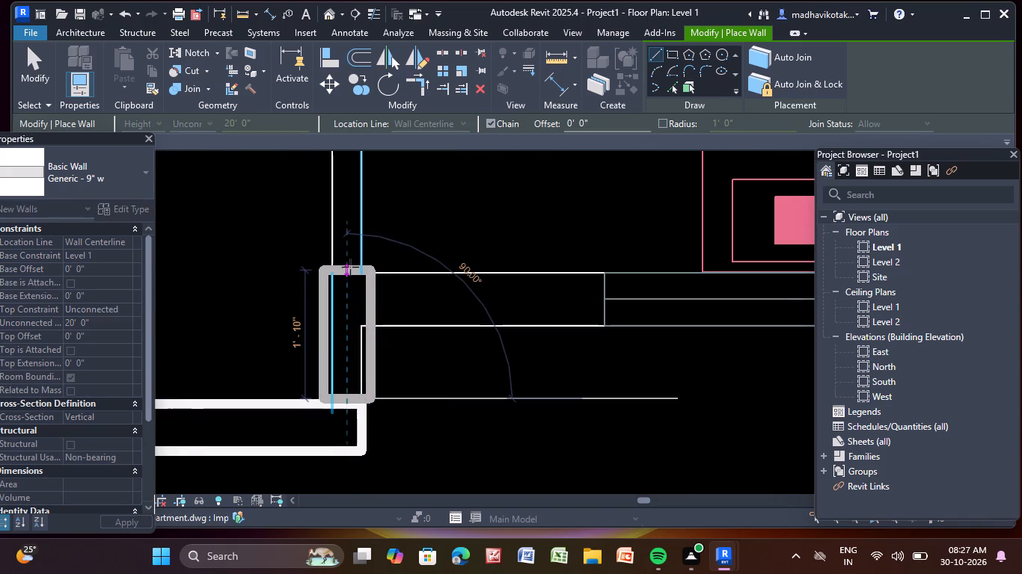
click(349, 267)
key(Escape)
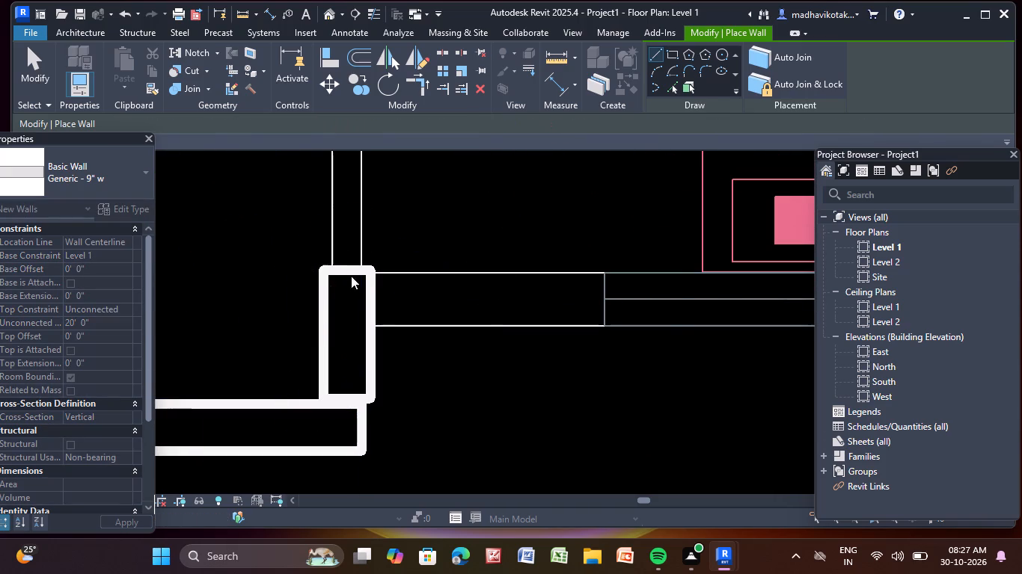
Trace the bottom outer wall of the 13'-0"X11'-0" bedroom from the balcony's right side wall to the building's outer corner.
click(368, 296)
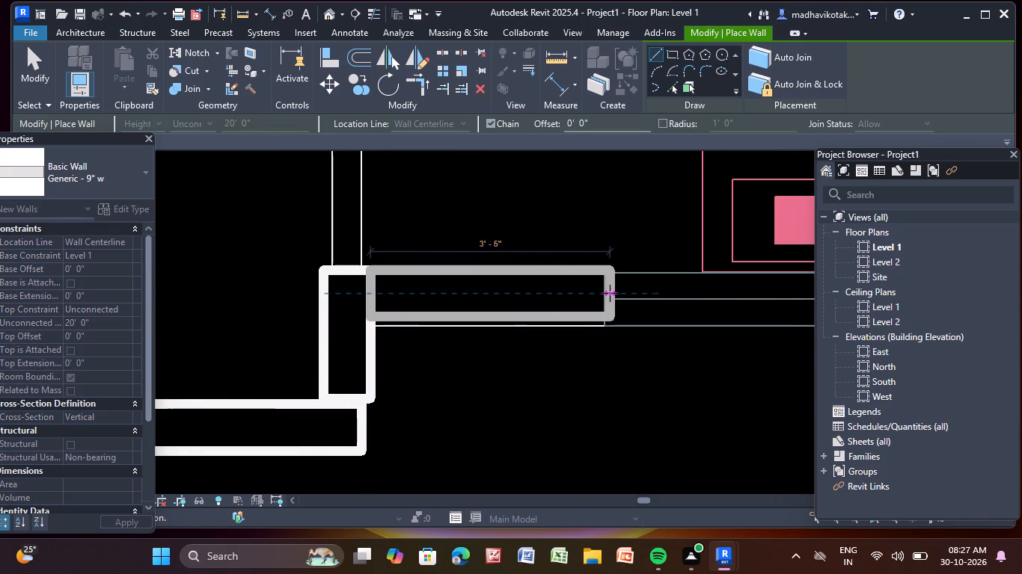
key(Escape)
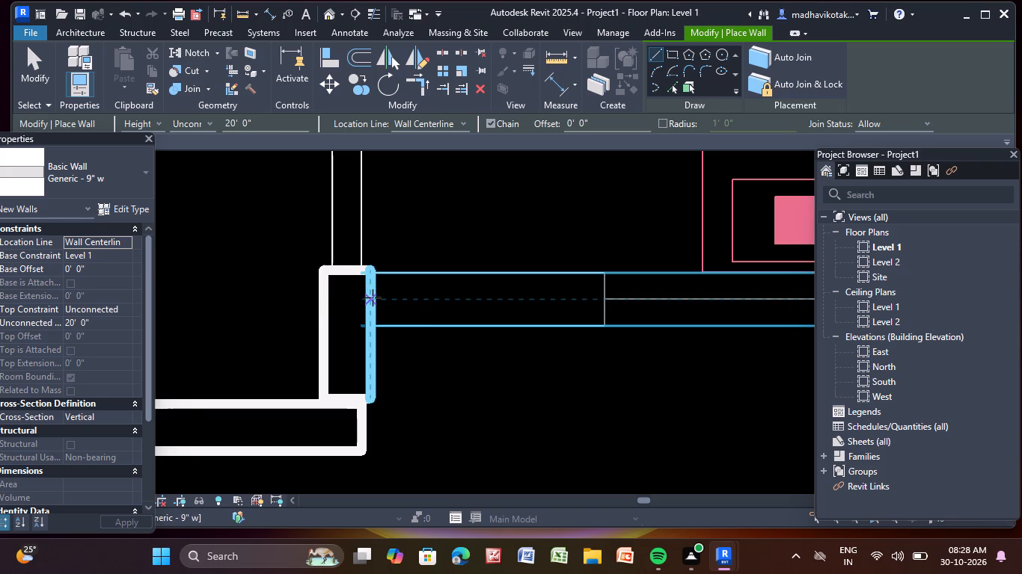
click(373, 306)
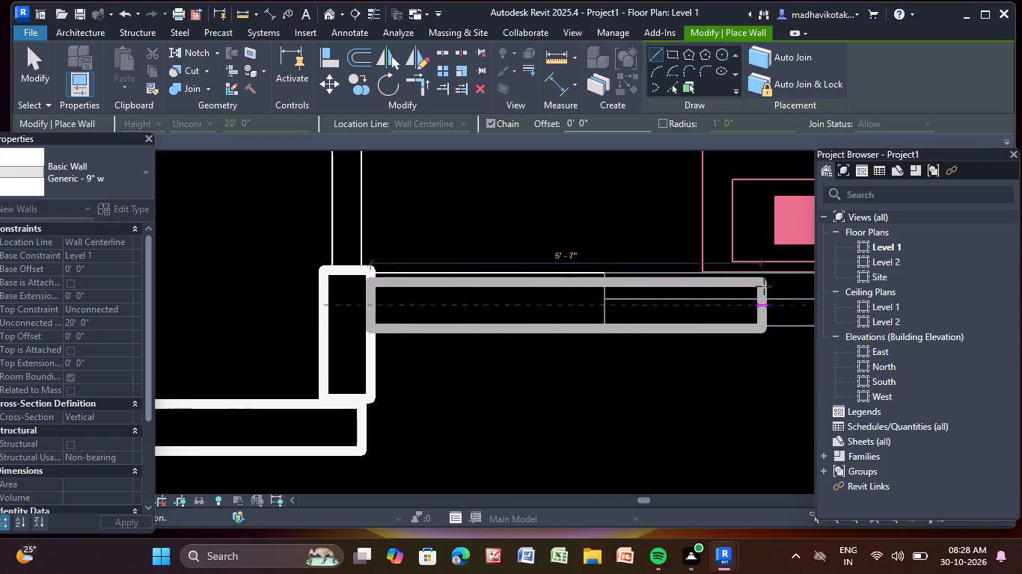
scroll(749, 309, down, 3)
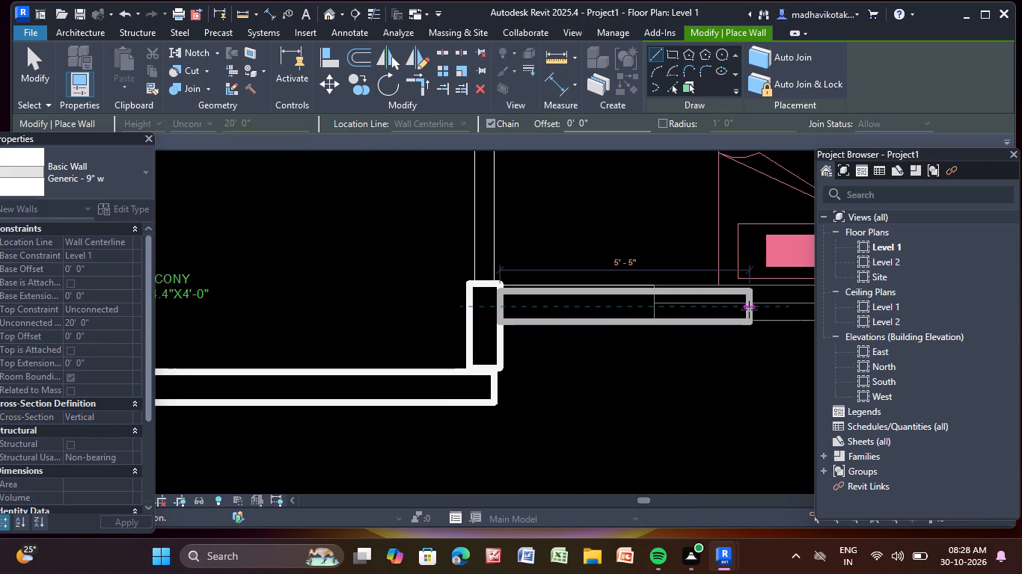
middle_drag(711, 315, 283, 320)
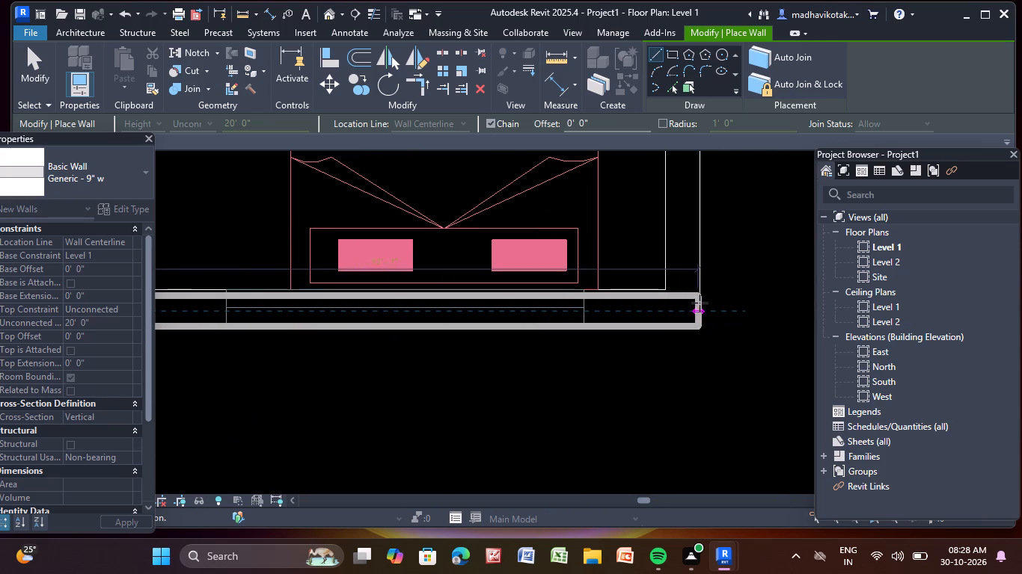
click(705, 312)
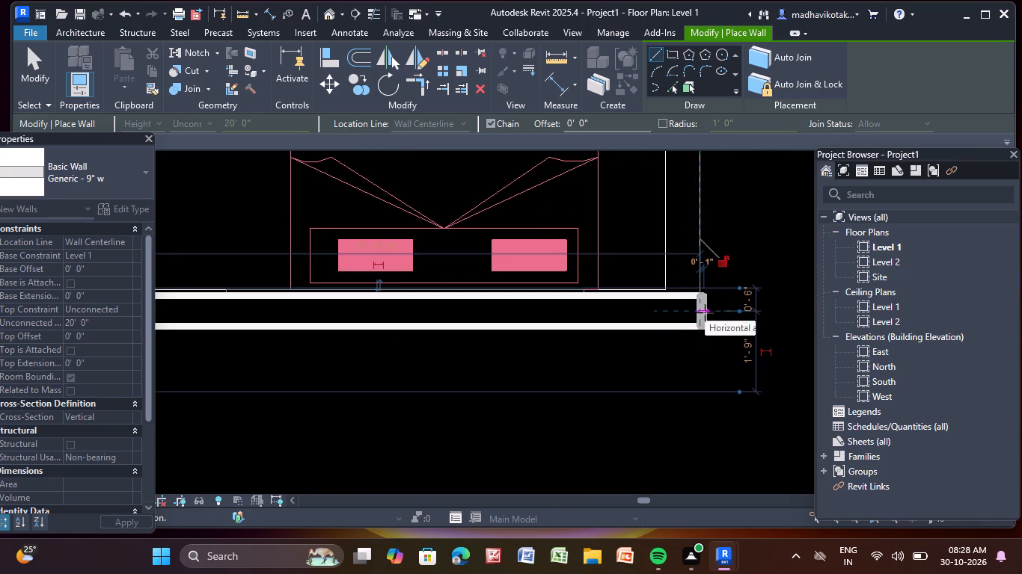
key(Escape)
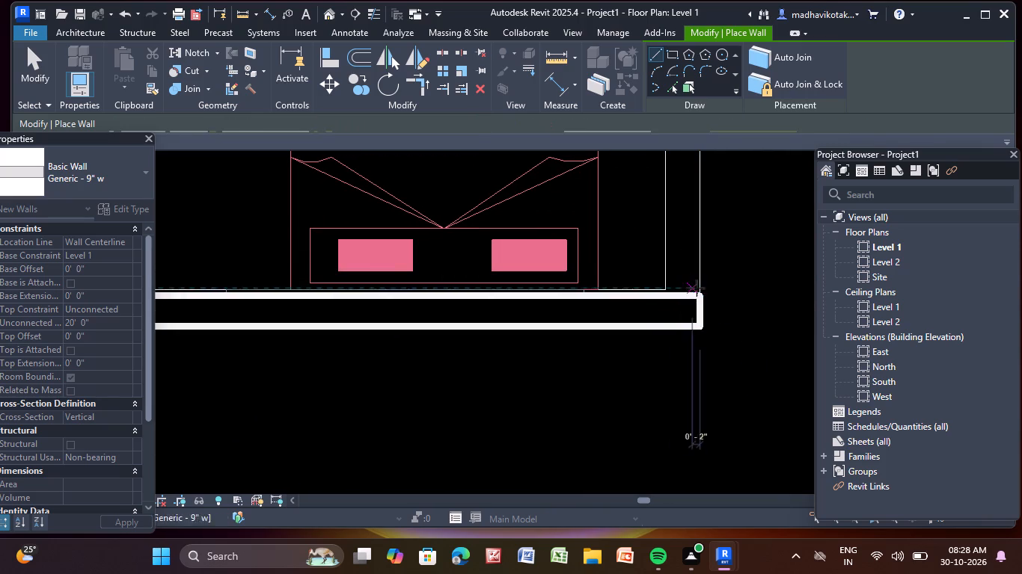
Trace the right outer wall from the 13'-0"X11'-0" bedroom's bottom corner up past the toilet to the service area's bottom wall.
click(682, 294)
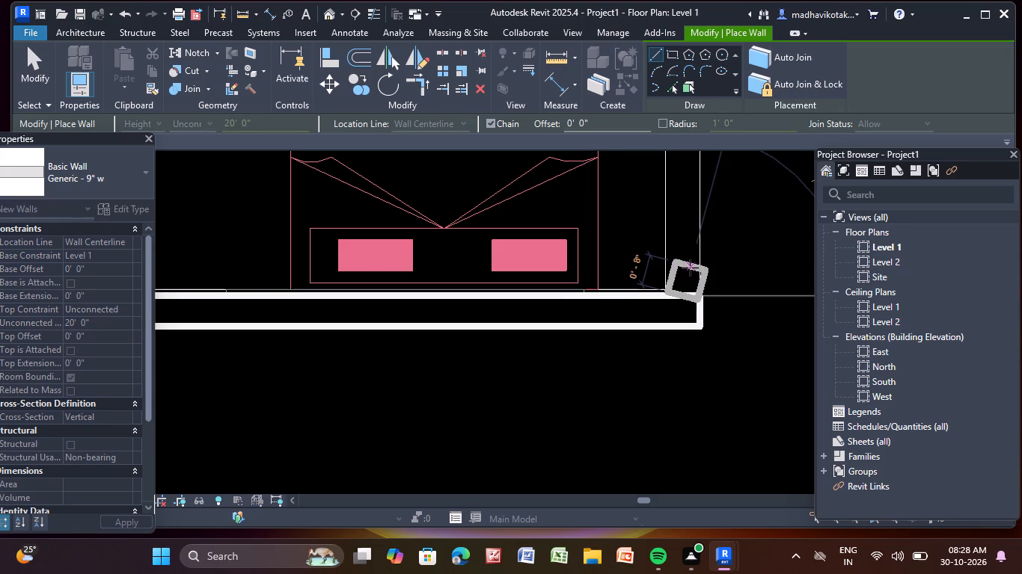
scroll(691, 268, down, 1)
middle_drag(691, 266, 691, 273)
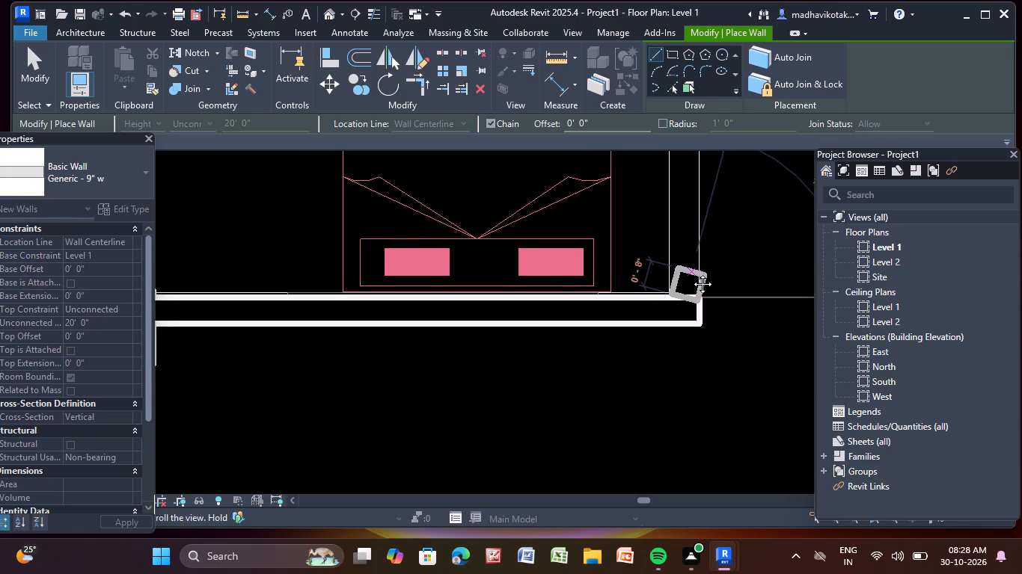
middle_drag(691, 273, 619, 489)
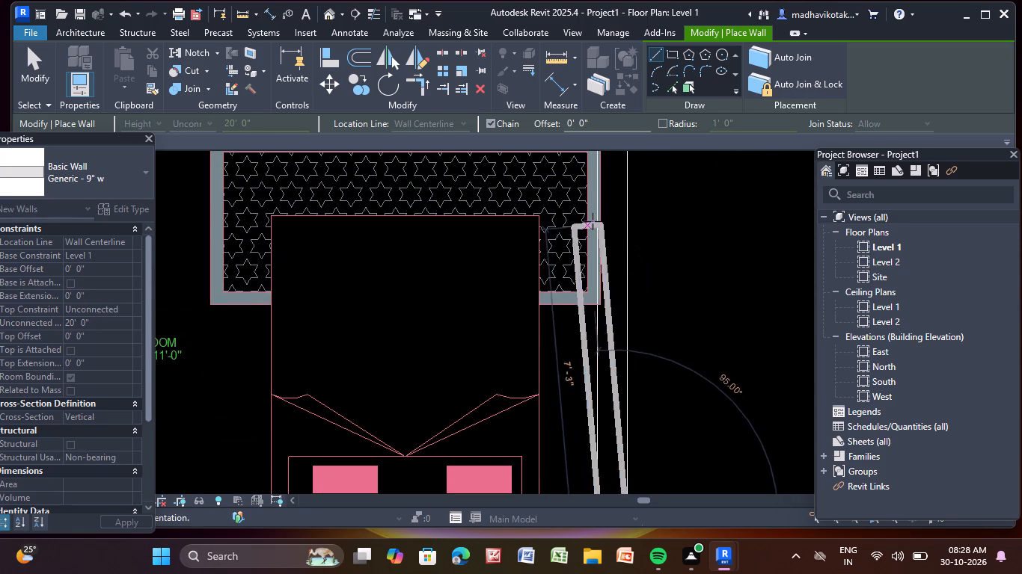
scroll(609, 215, down, 3)
middle_drag(609, 215, 530, 426)
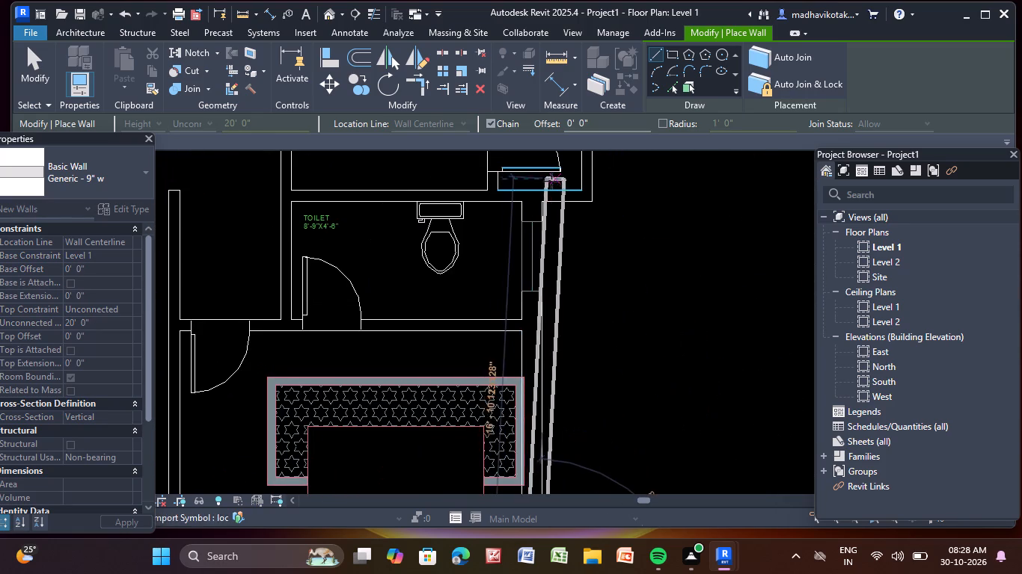
middle_drag(524, 201, 487, 445)
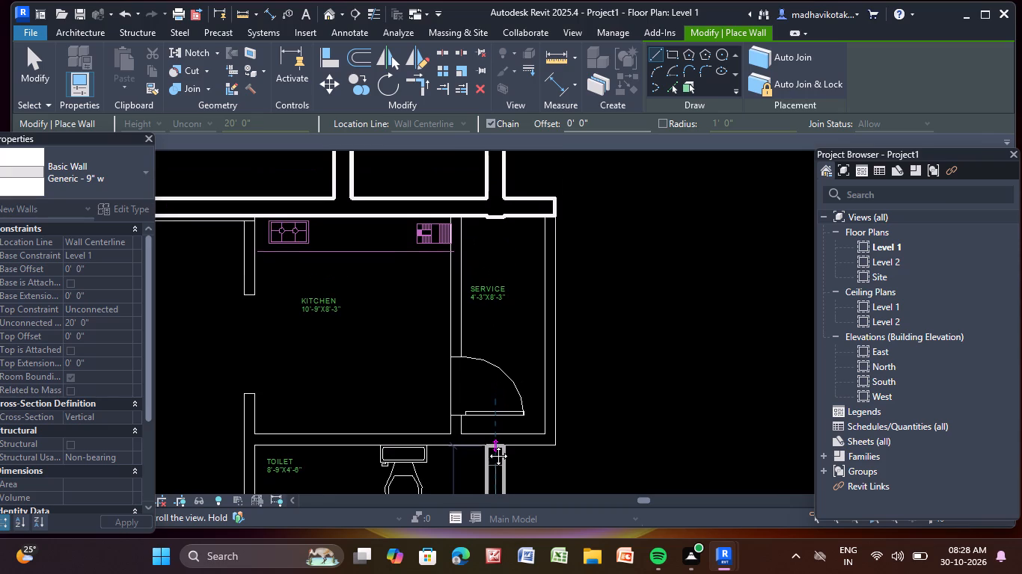
middle_drag(487, 445, 483, 428)
middle_click(483, 428)
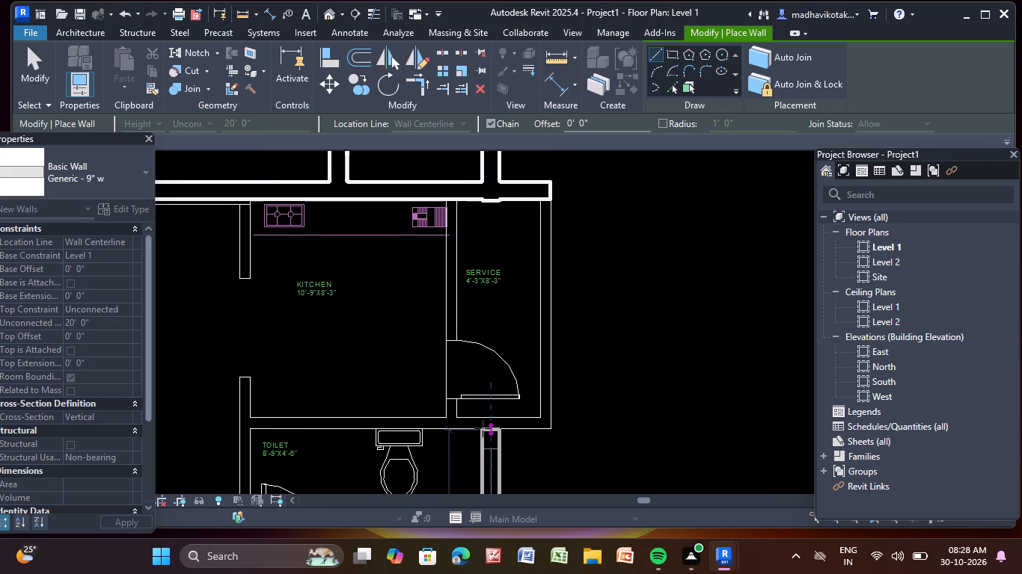
scroll(483, 428, up, 1)
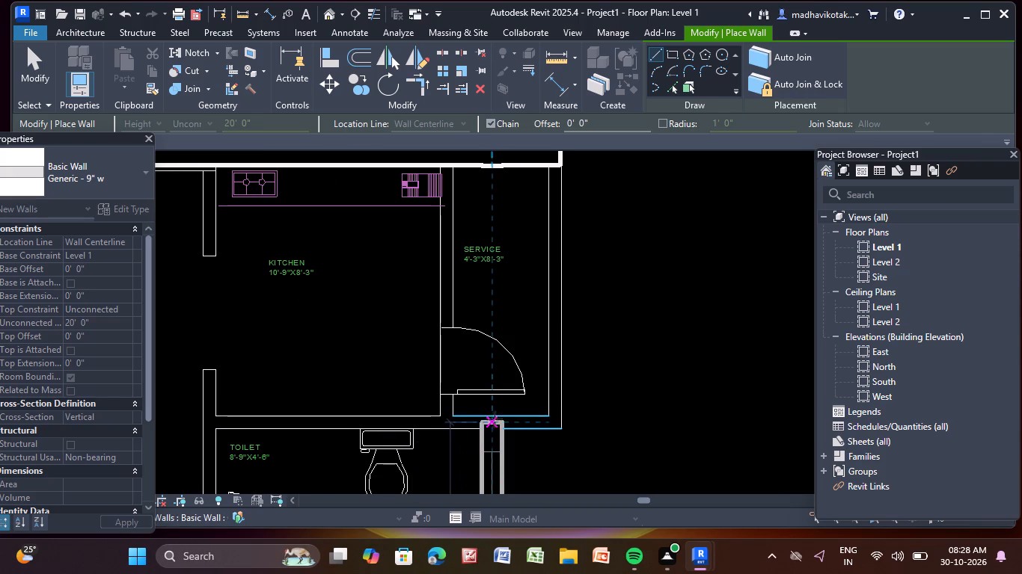
scroll(494, 412, up, 5)
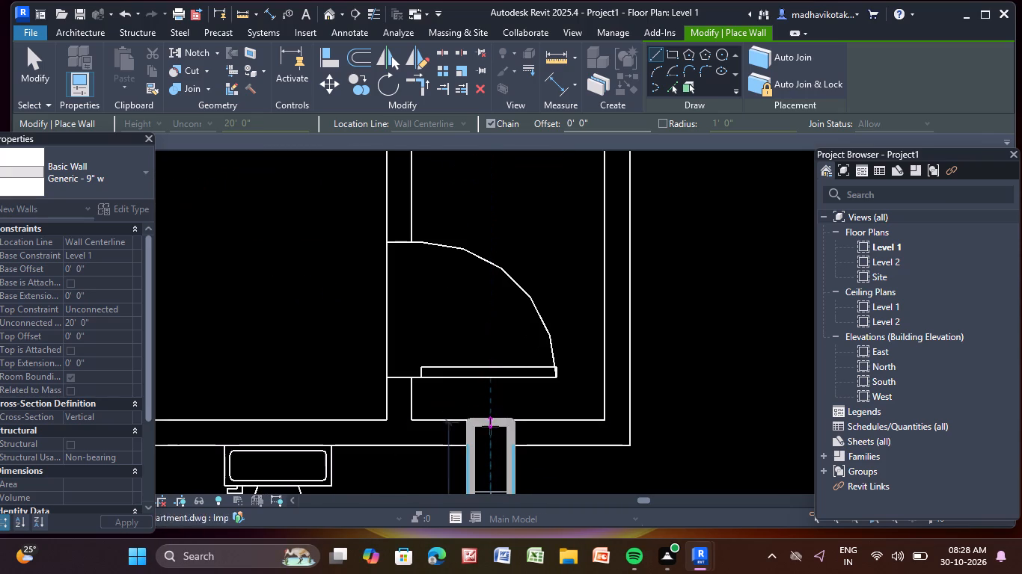
click(491, 424)
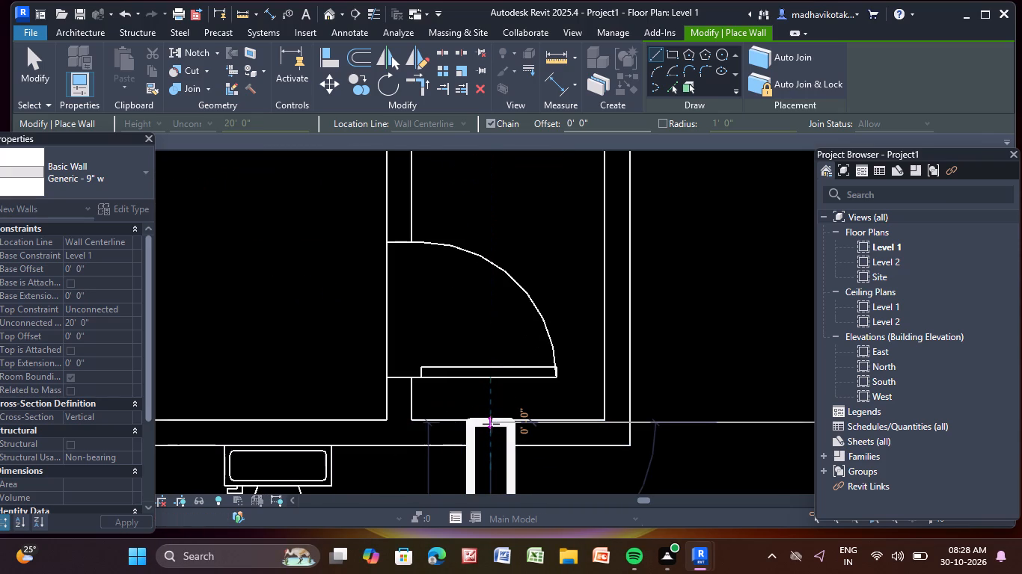
key(Escape)
key(Escape)
Delete the short right side wall of the bottom 10'-4.4"X4'-0" balcony.
scroll(546, 319, down, 3)
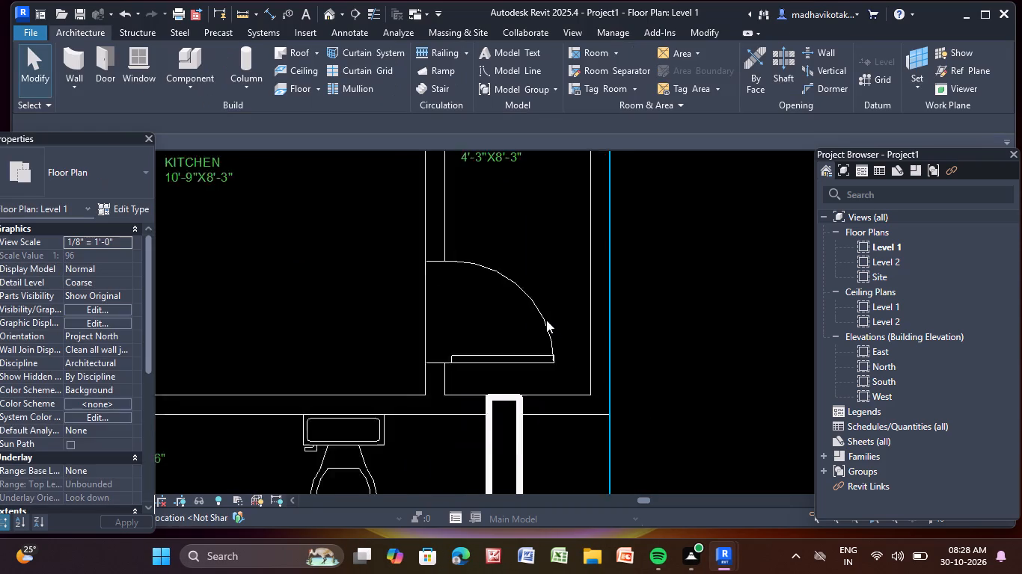
scroll(546, 320, down, 12)
scroll(610, 425, down, 1)
middle_drag(639, 384, 659, 362)
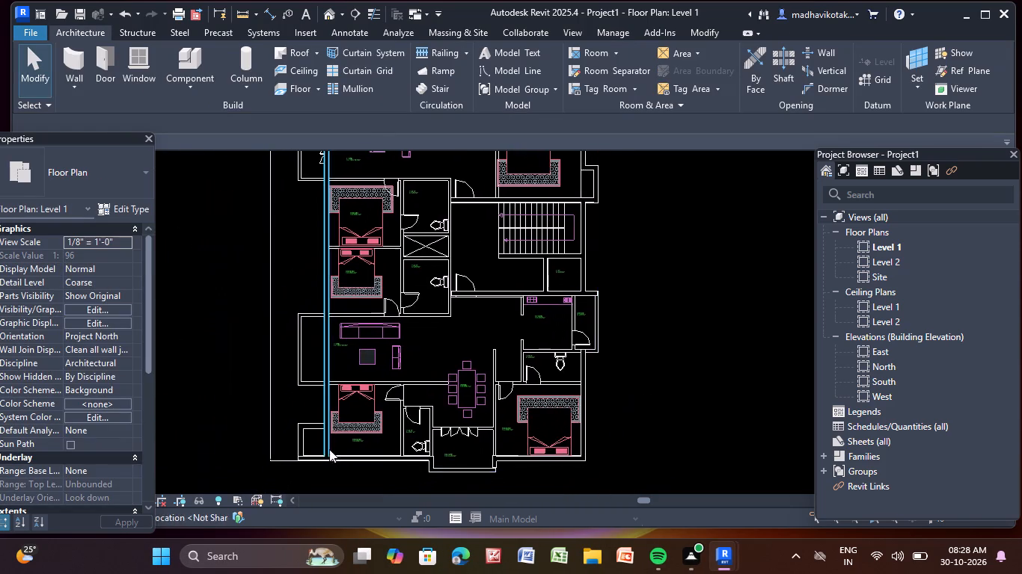
scroll(444, 486, up, 8)
middle_drag(465, 431, 537, 286)
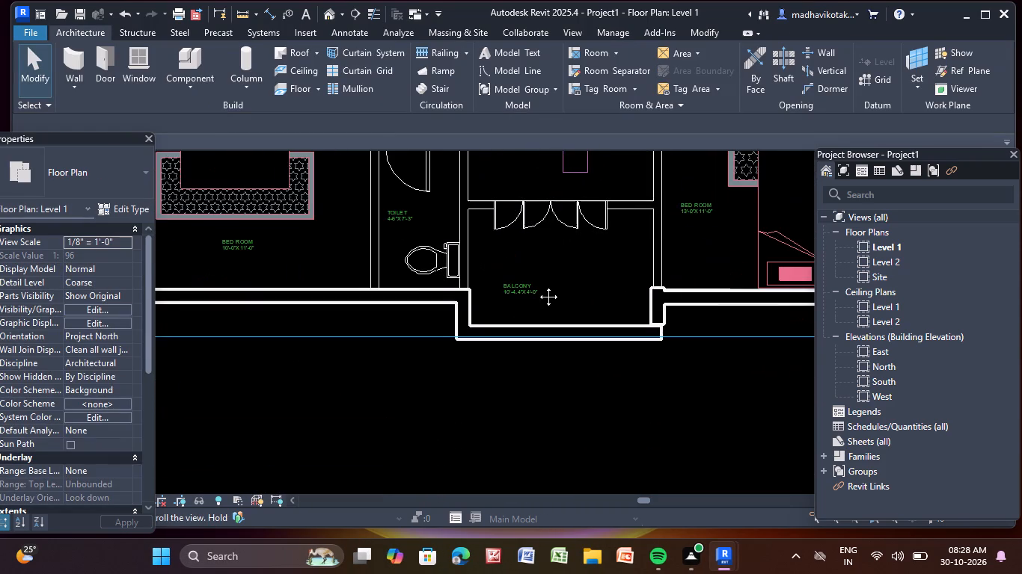
middle_drag(537, 286, 536, 284)
scroll(658, 316, up, 8)
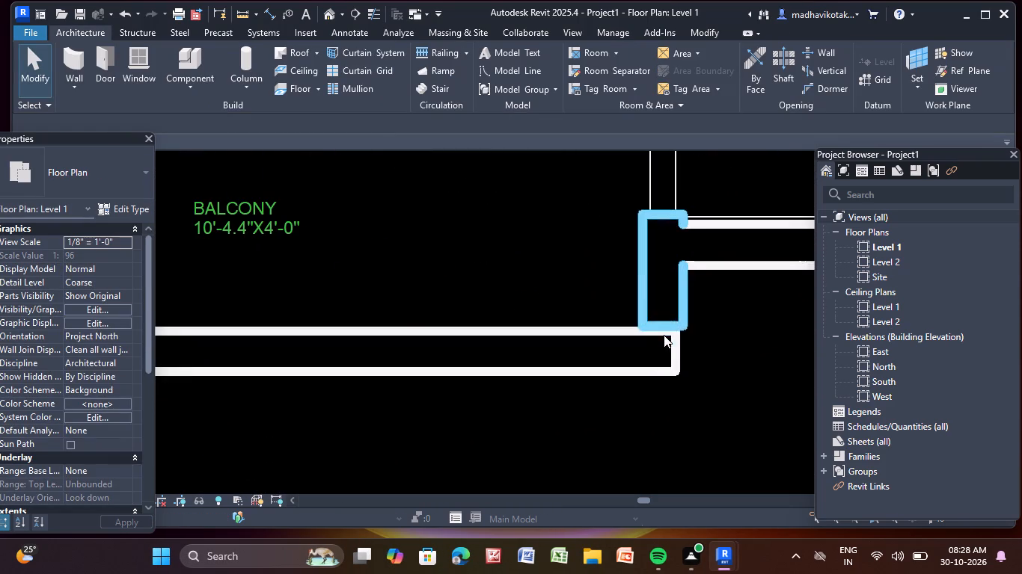
click(662, 321)
key(Delete)
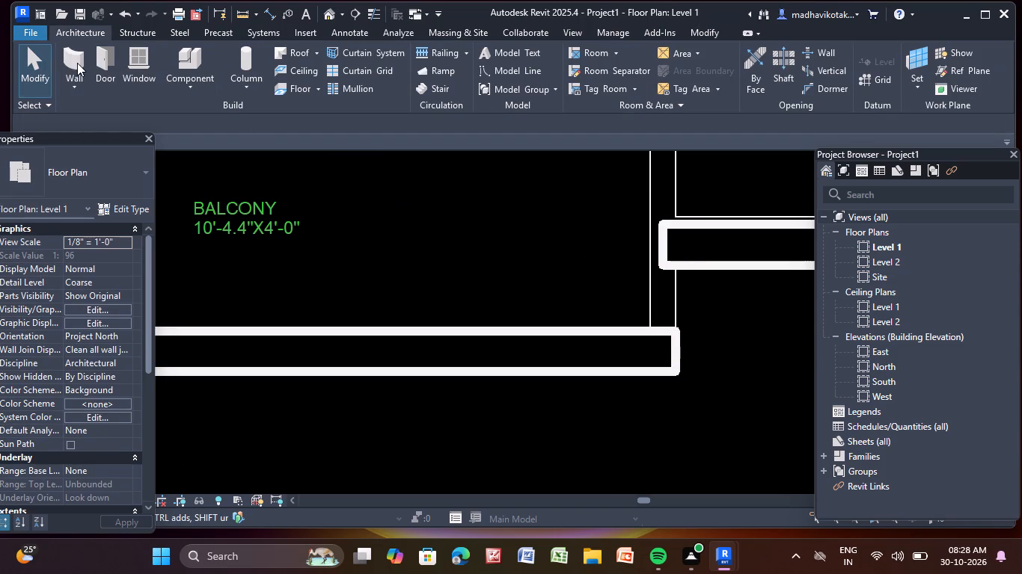
Redraw the balcony's right side wall about 2'-5" long, from the bedroom's bottom outer wall down to the front wall's outer face.
click(77, 63)
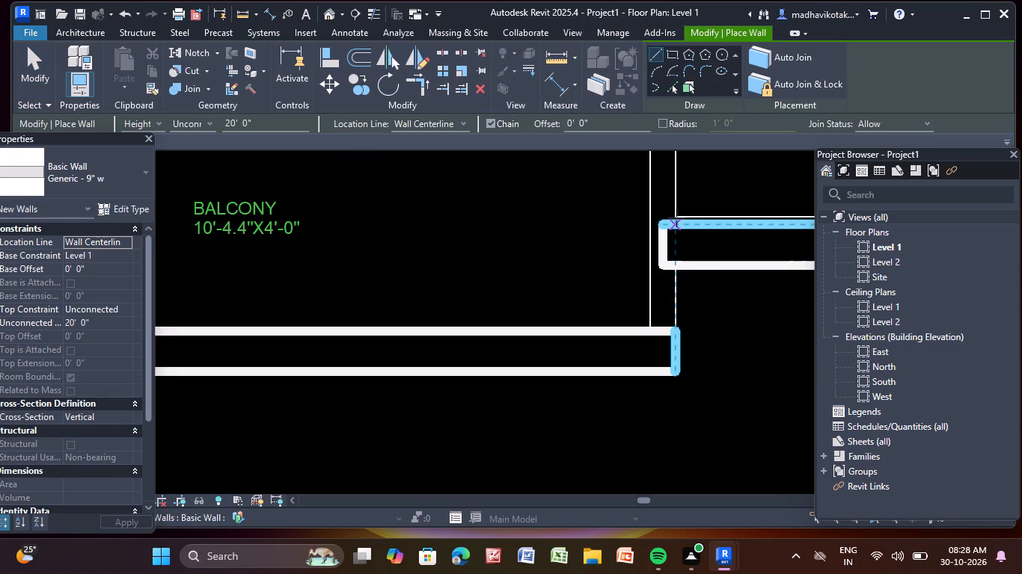
click(665, 220)
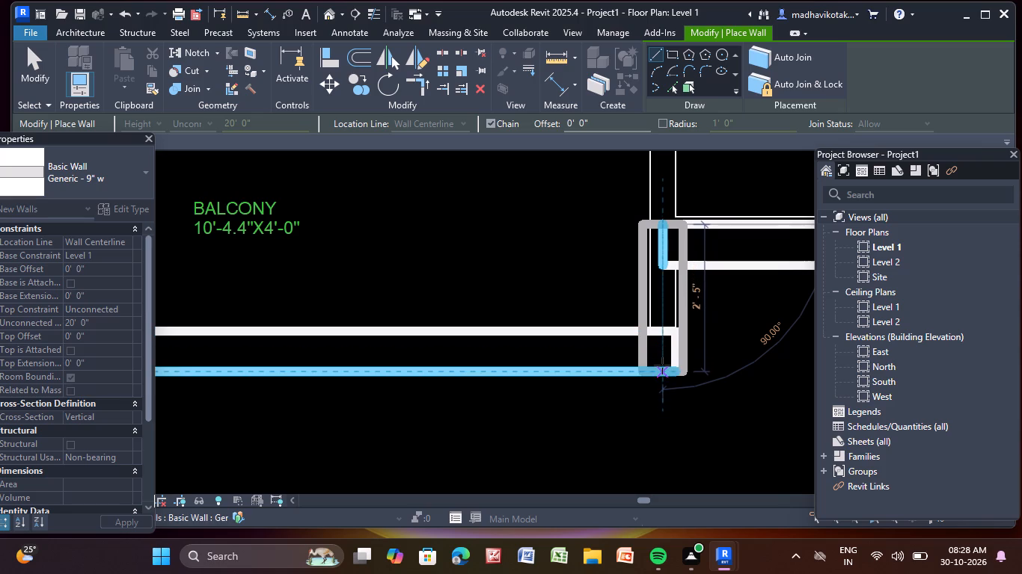
click(662, 367)
key(Escape)
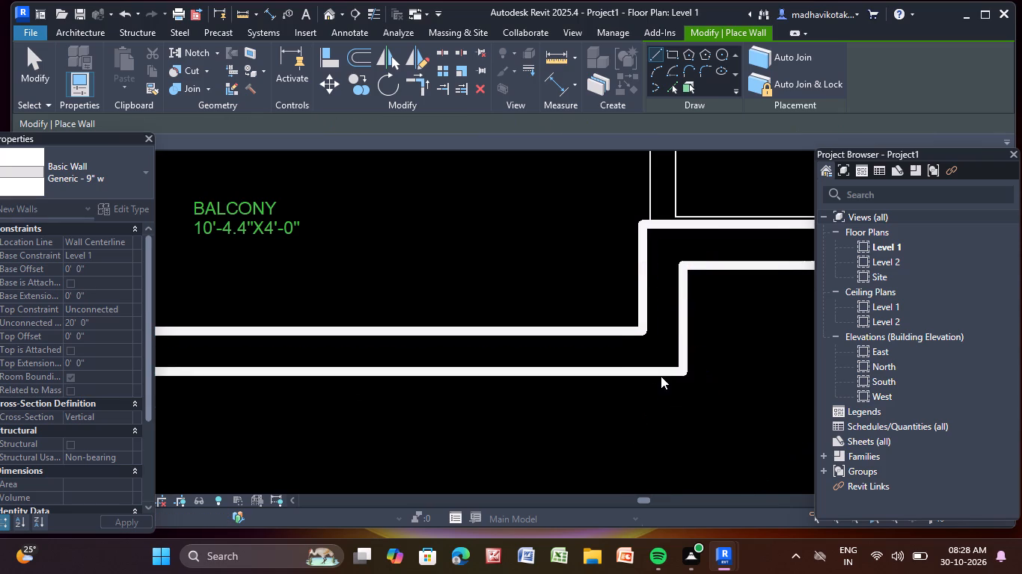
Trace the left wall of the small projection beside the lower 10'-0"X11'-0" bedroom, from the bottom outer wall up to its top edge.
scroll(586, 364, down, 12)
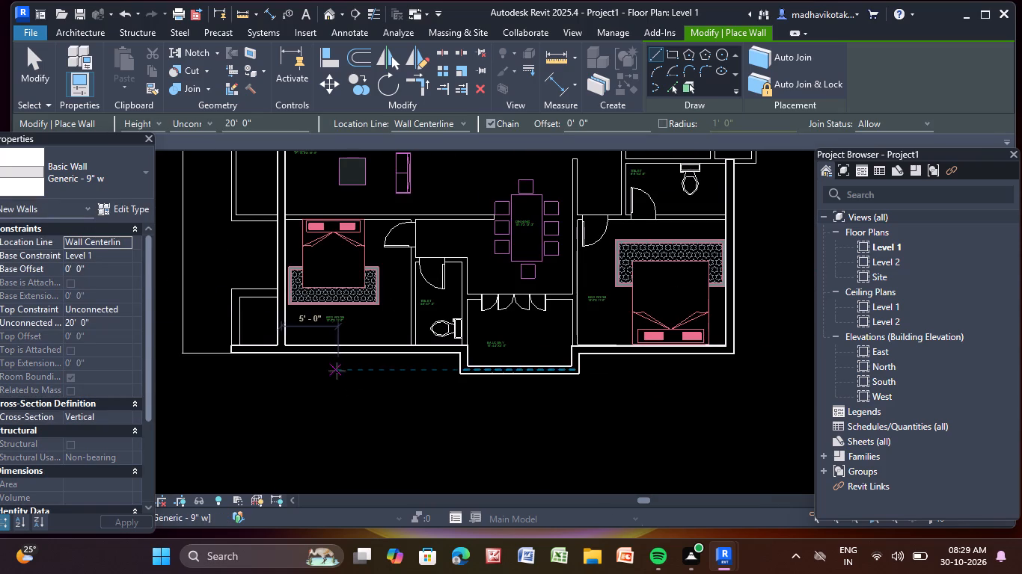
middle_drag(339, 371, 613, 421)
scroll(516, 382, up, 2)
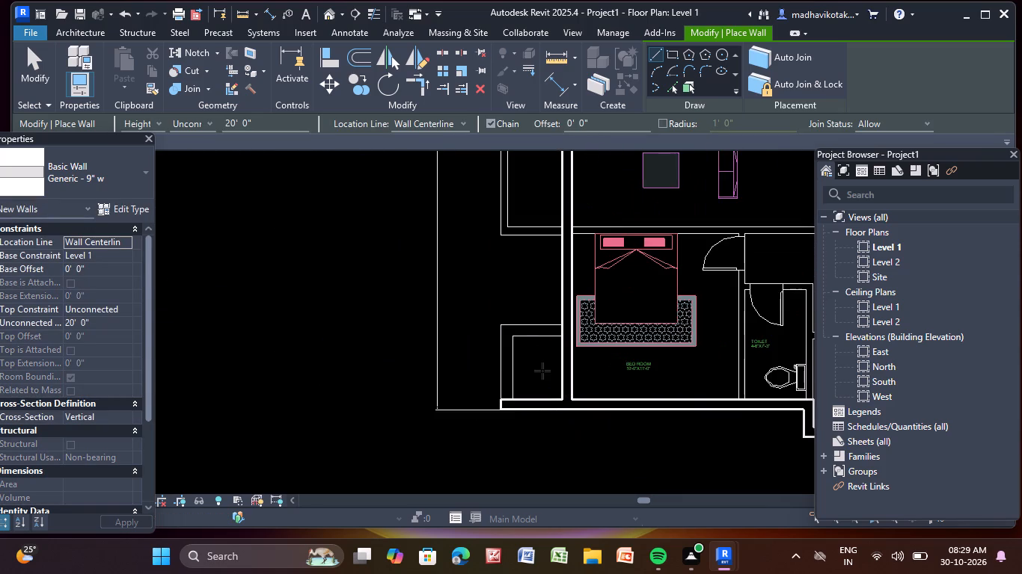
scroll(551, 373, up, 5)
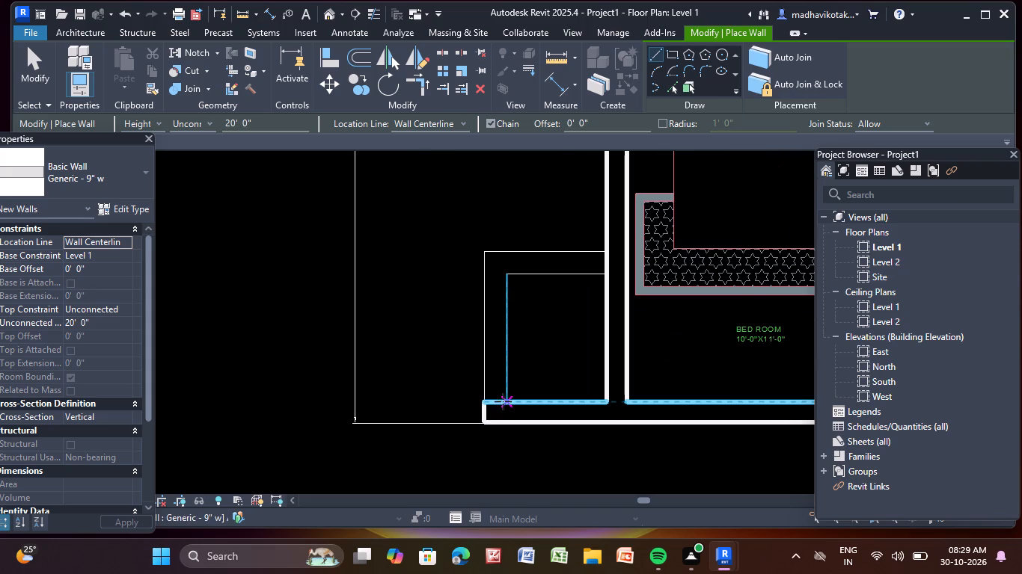
click(499, 400)
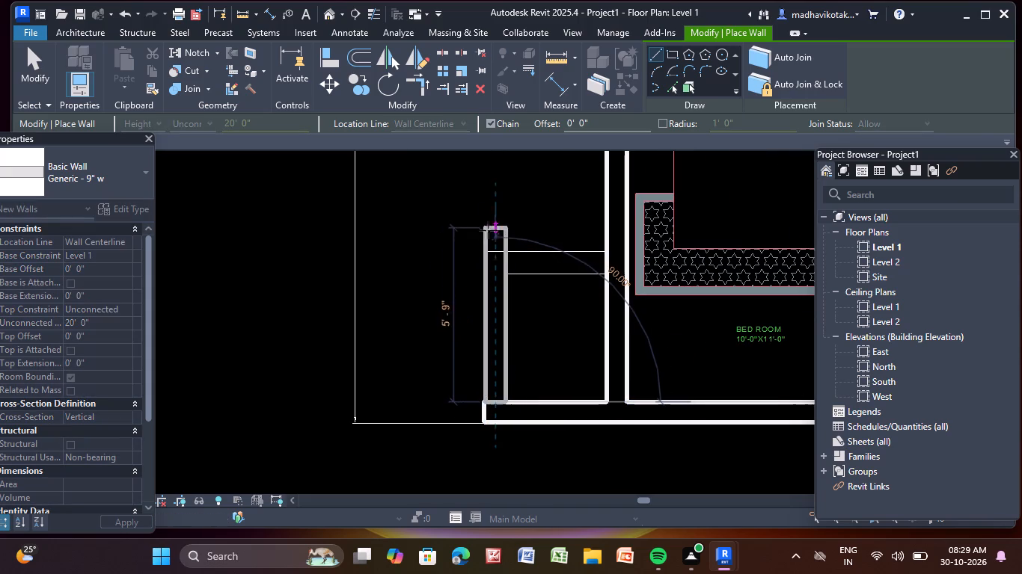
click(494, 248)
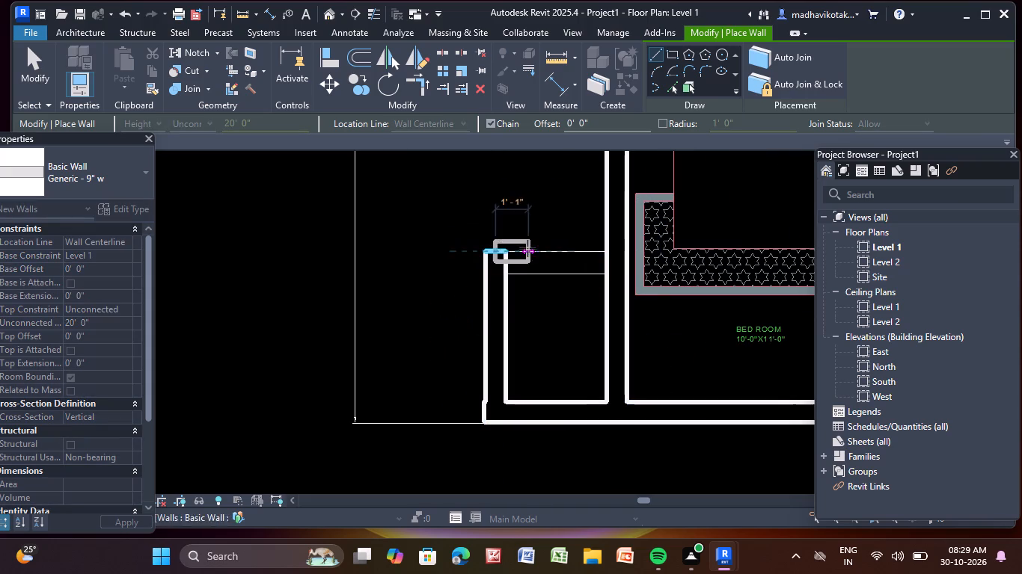
key(Escape)
Trace the small projection's top wall about 4'-0" from the bedroom's left outer wall to the projection's left wall.
click(607, 265)
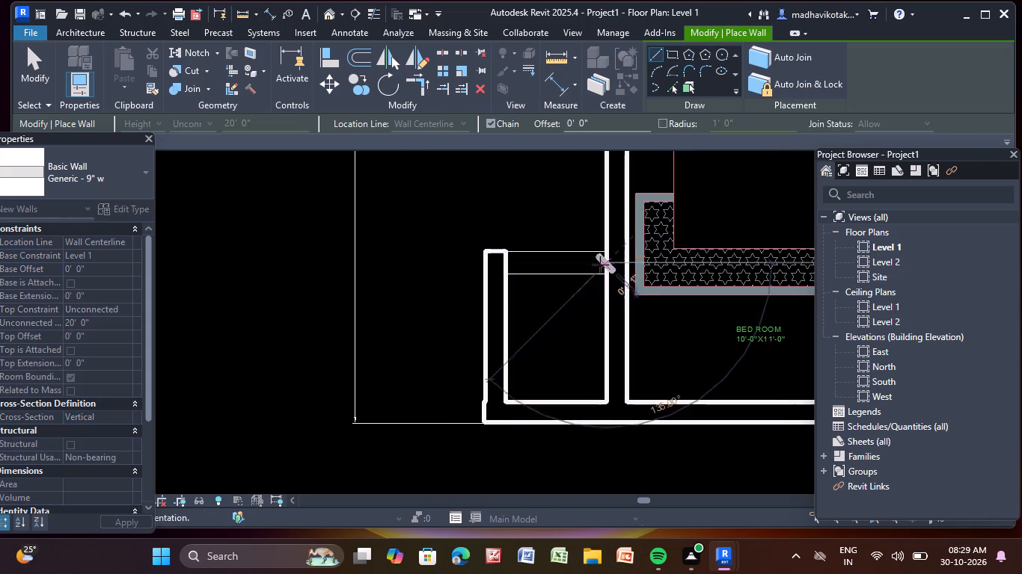
click(486, 263)
key(Escape)
key(Escape)
key(Escape)
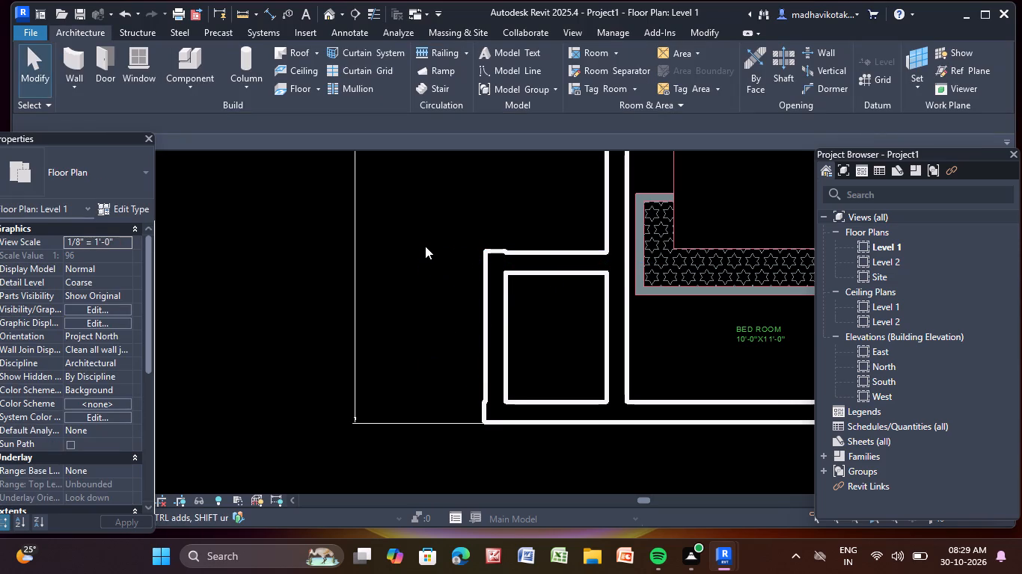
Trace the top wall of the balcony beside the upper 17'-10.5"X10'-0" living room, about 4'-0" from the left outer wall to the balcony's outer edge.
scroll(430, 196, down, 5)
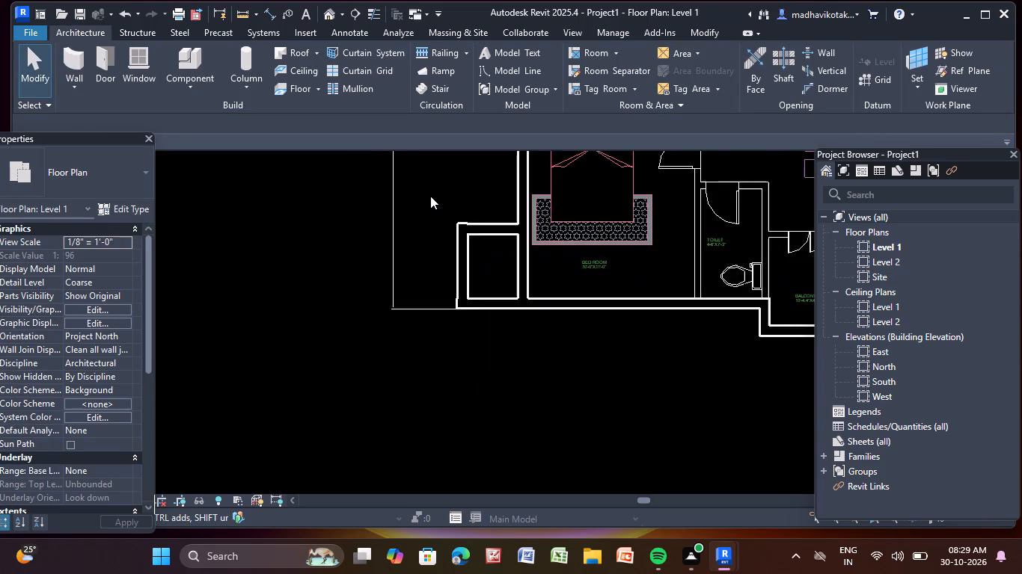
scroll(432, 196, down, 8)
middle_drag(471, 231, 382, 475)
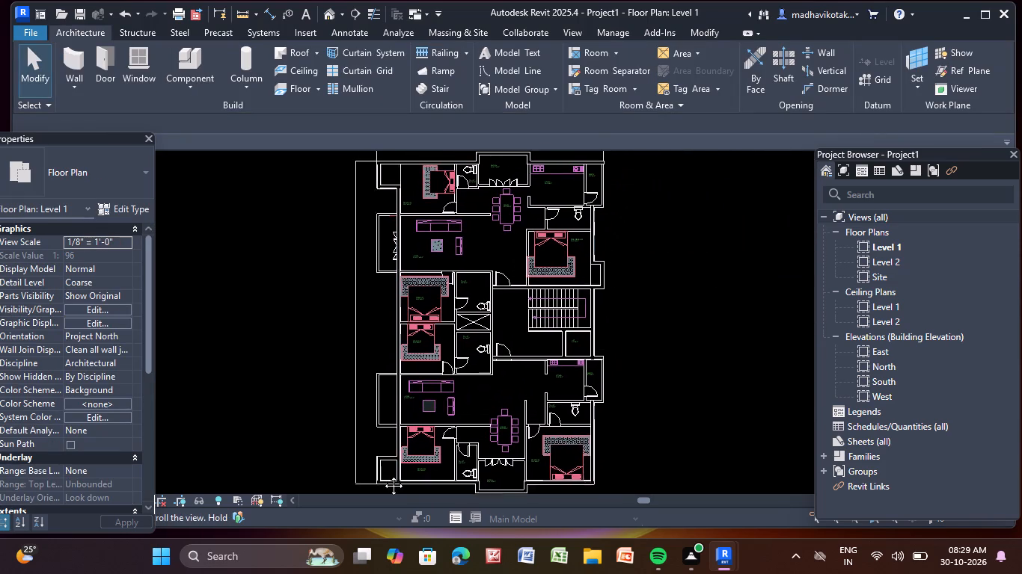
middle_drag(382, 475, 430, 485)
middle_drag(478, 265, 469, 327)
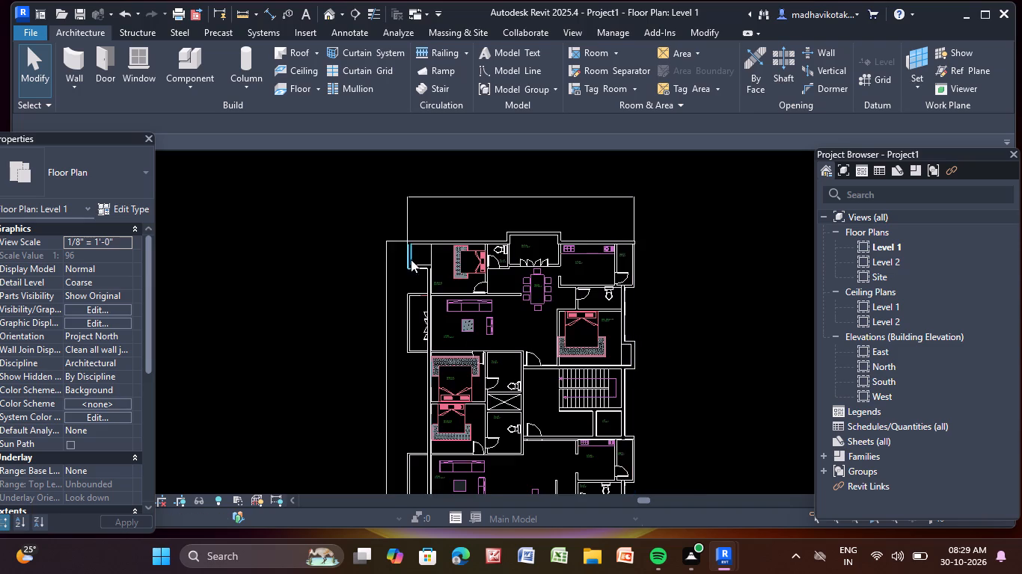
scroll(411, 259, up, 4)
scroll(426, 382, up, 8)
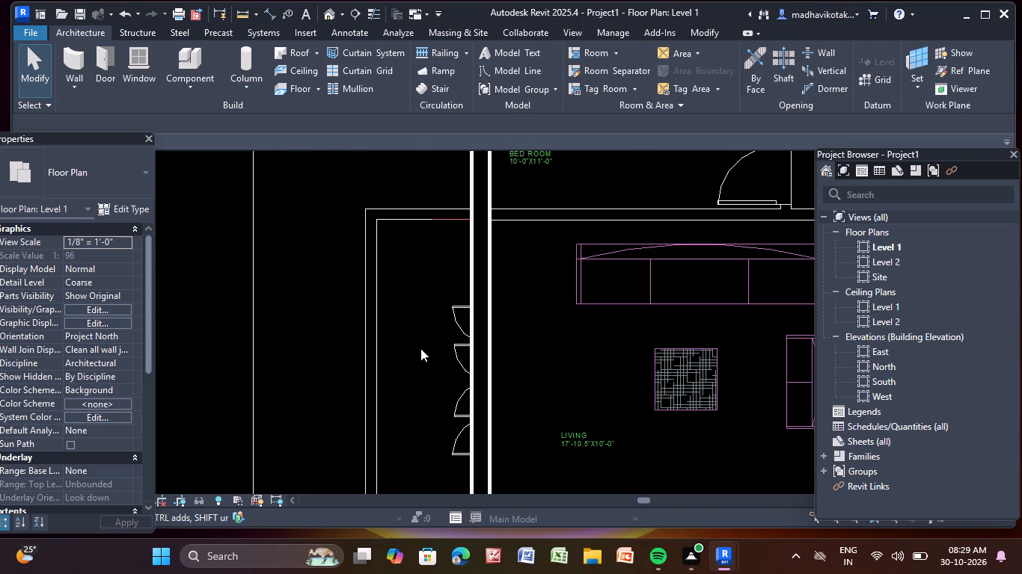
scroll(420, 348, down, 3)
middle_drag(420, 348, 419, 236)
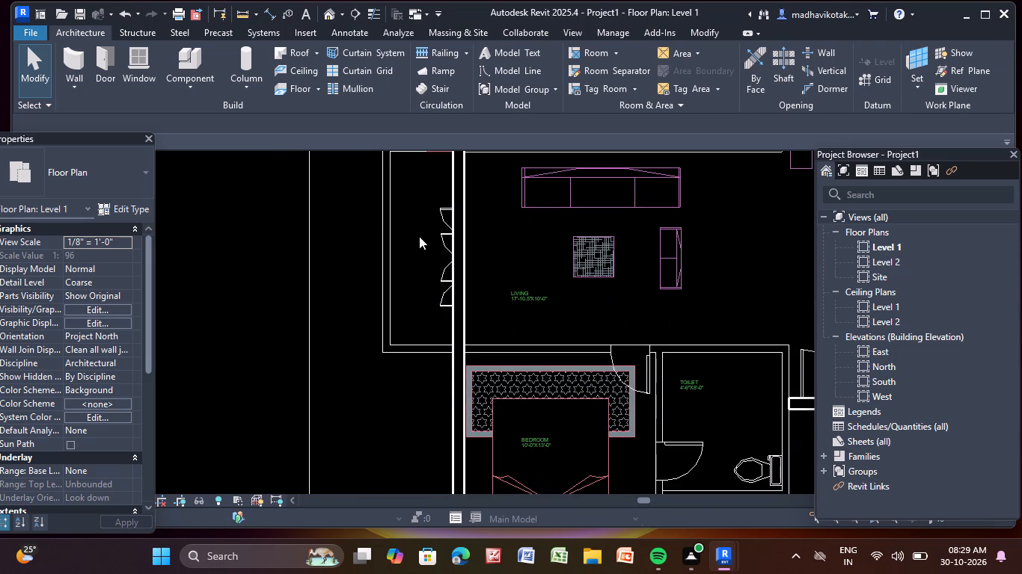
click(79, 58)
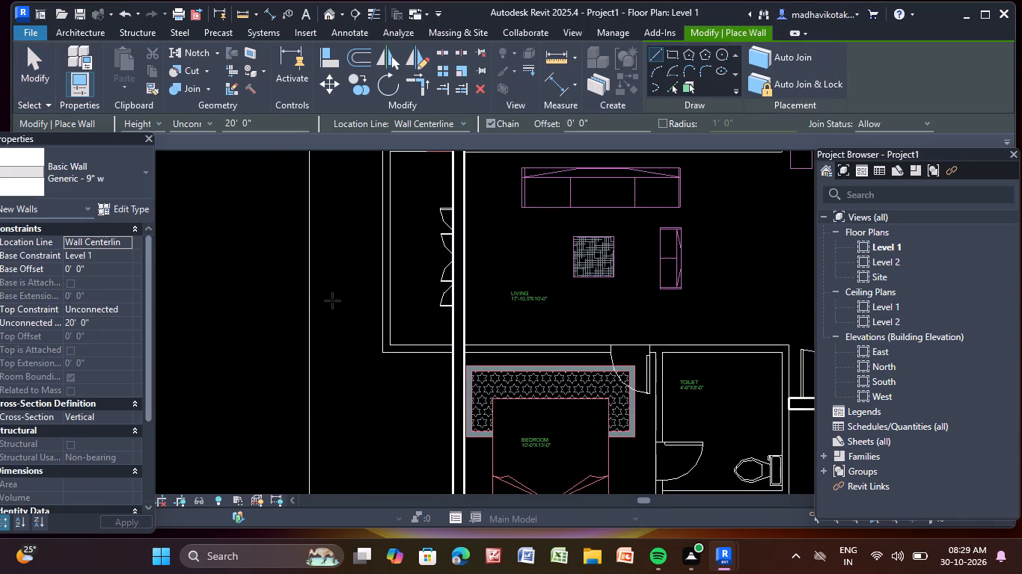
middle_drag(363, 366, 370, 428)
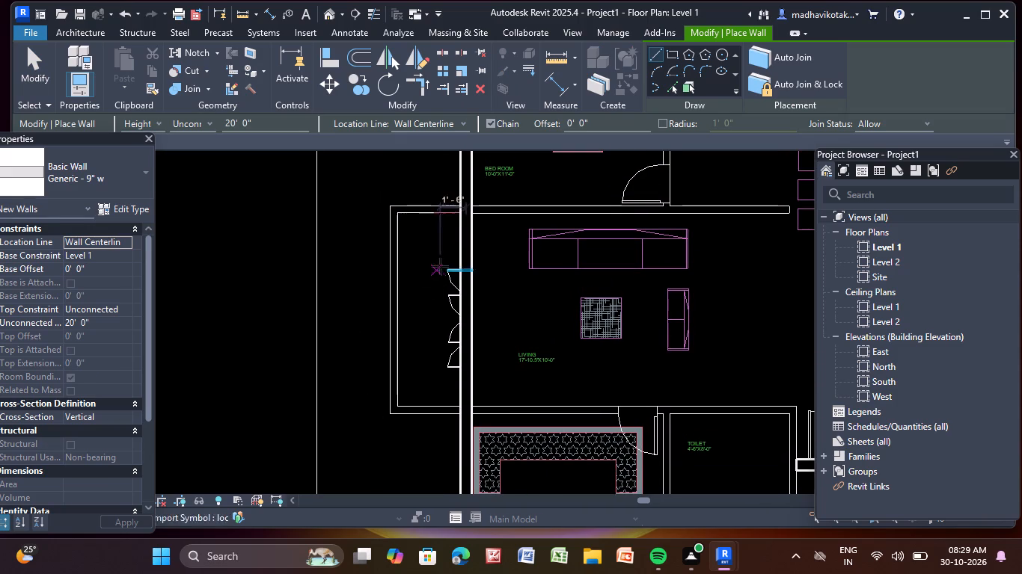
scroll(444, 242, up, 4)
middle_drag(447, 244, 429, 339)
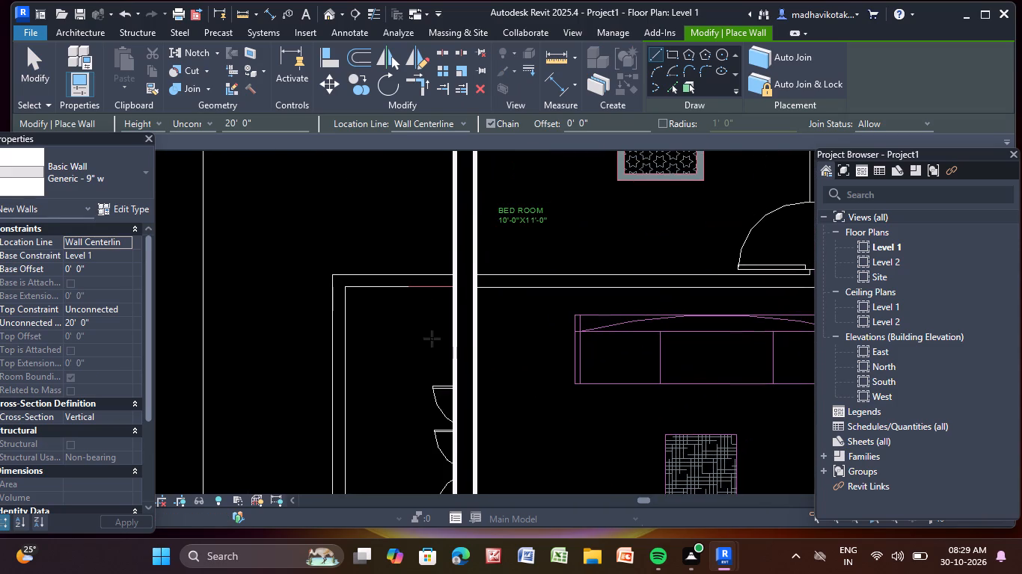
scroll(515, 280, up, 4)
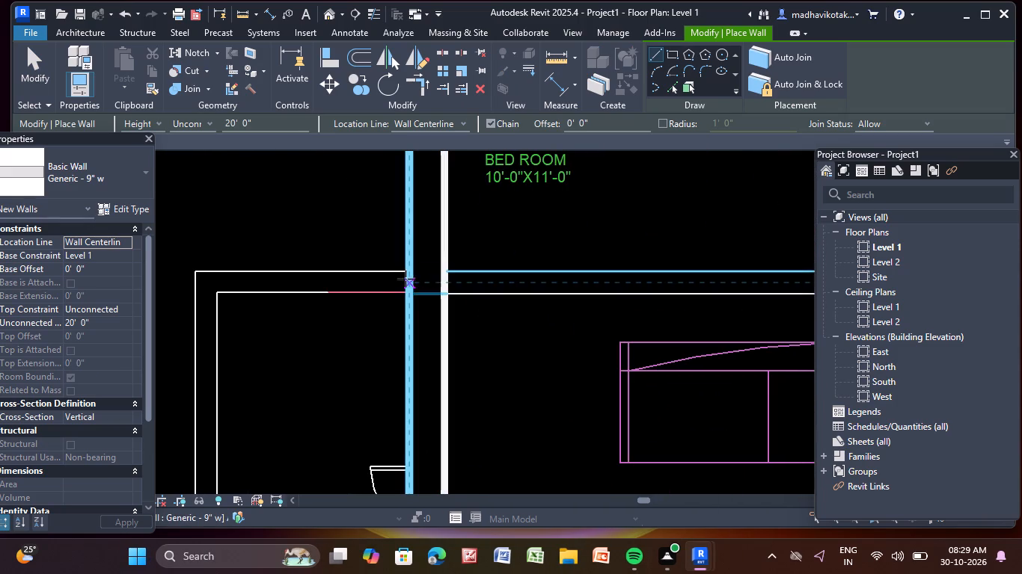
click(406, 280)
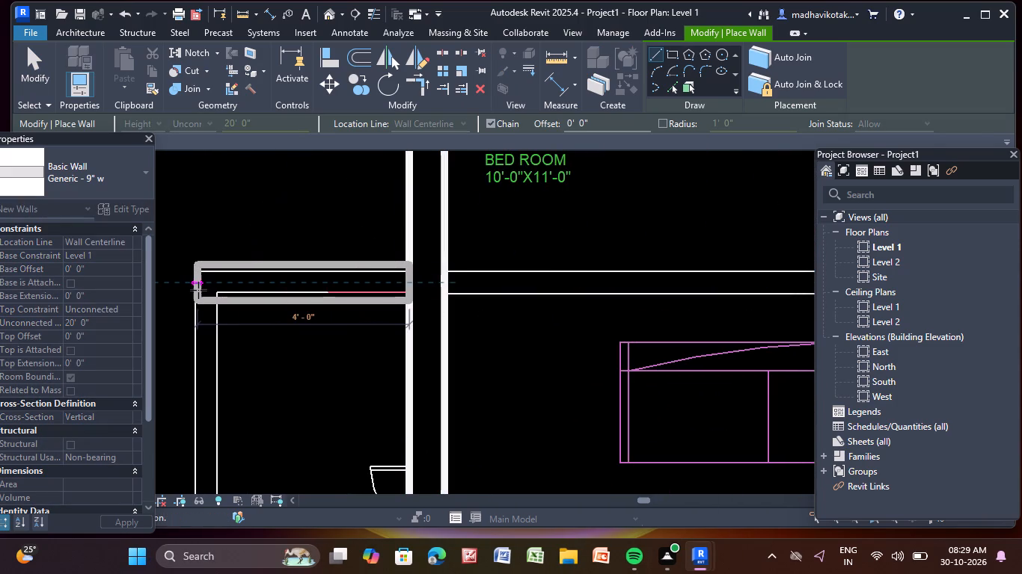
scroll(201, 287, down, 4)
middle_drag(197, 288, 505, 206)
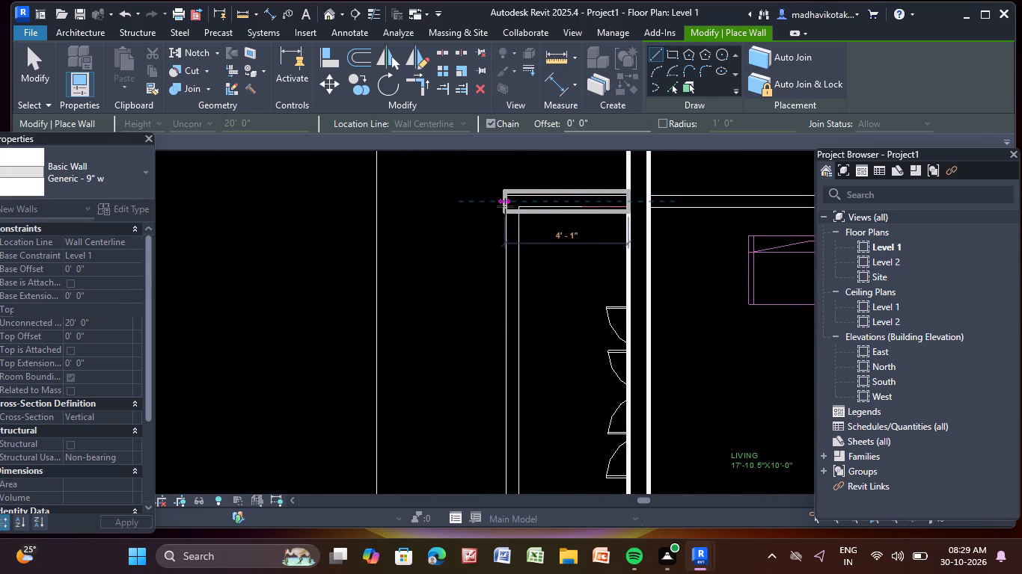
scroll(505, 206, up, 3)
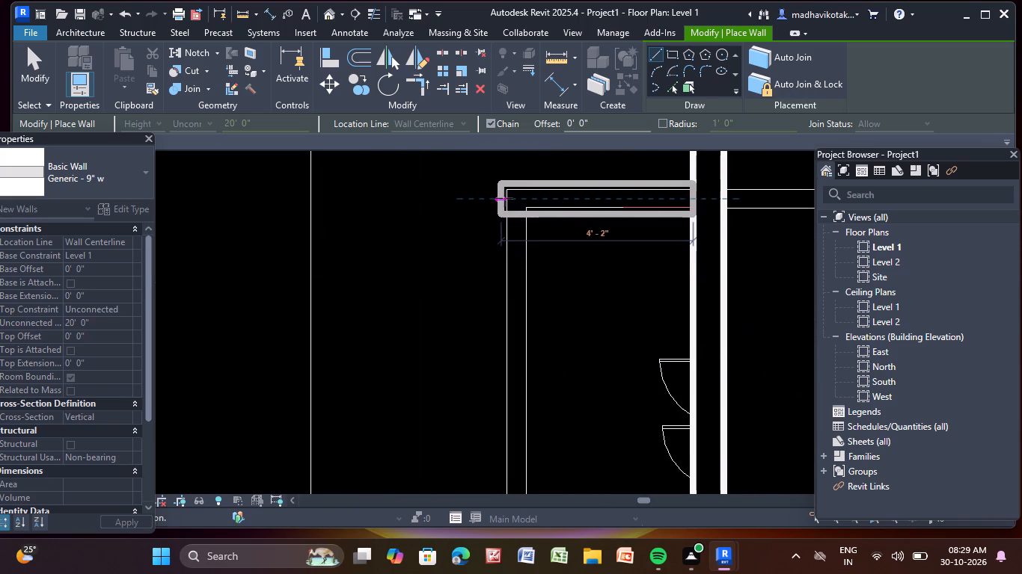
click(506, 198)
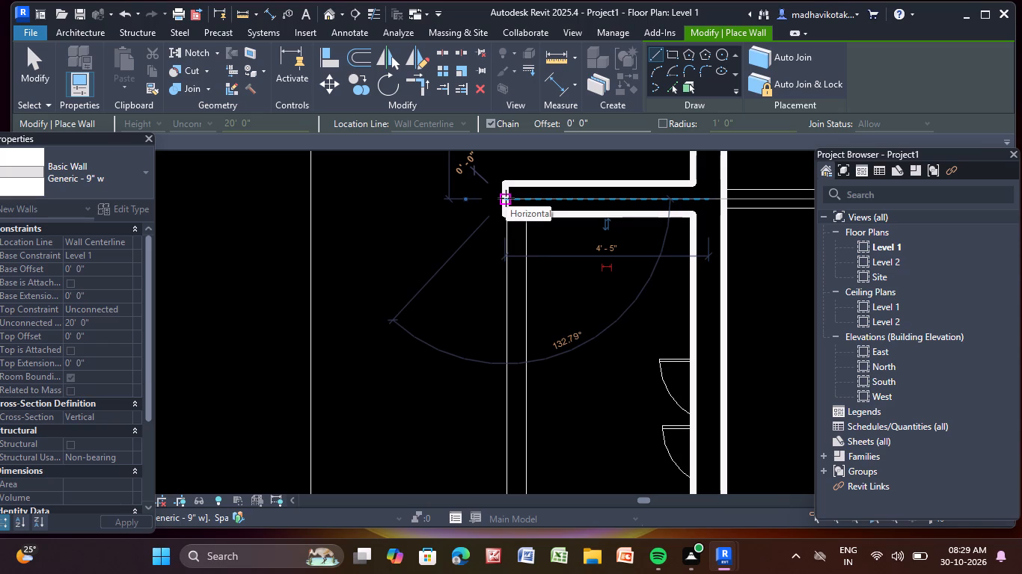
key(Escape)
Trace the upper living-room balcony's left wall from its top wall down to the outer face of its bottom edge.
scroll(547, 240, up, 2)
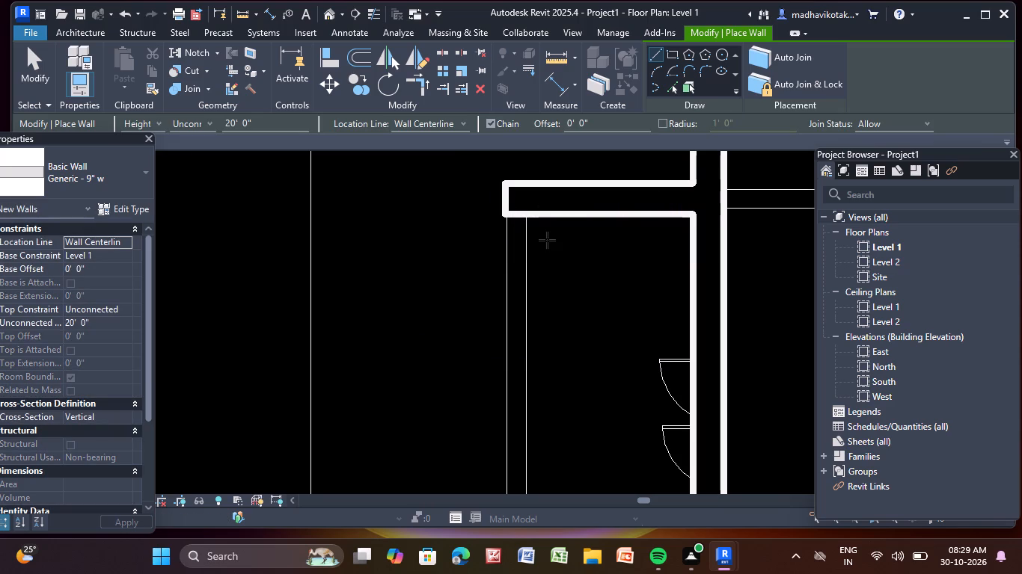
scroll(547, 240, up, 2)
click(497, 194)
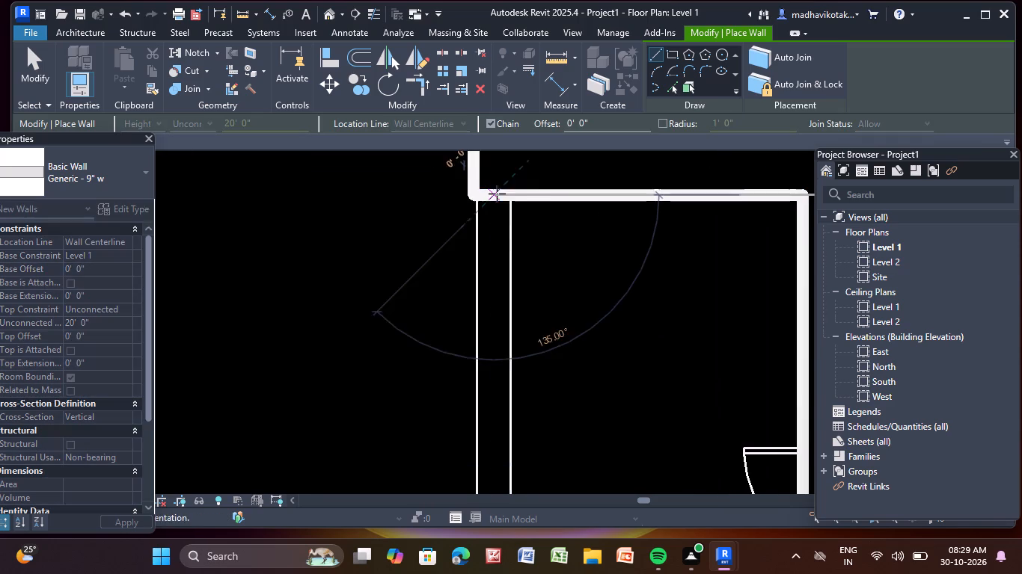
scroll(494, 351, down, 4)
middle_drag(494, 344, 508, 108)
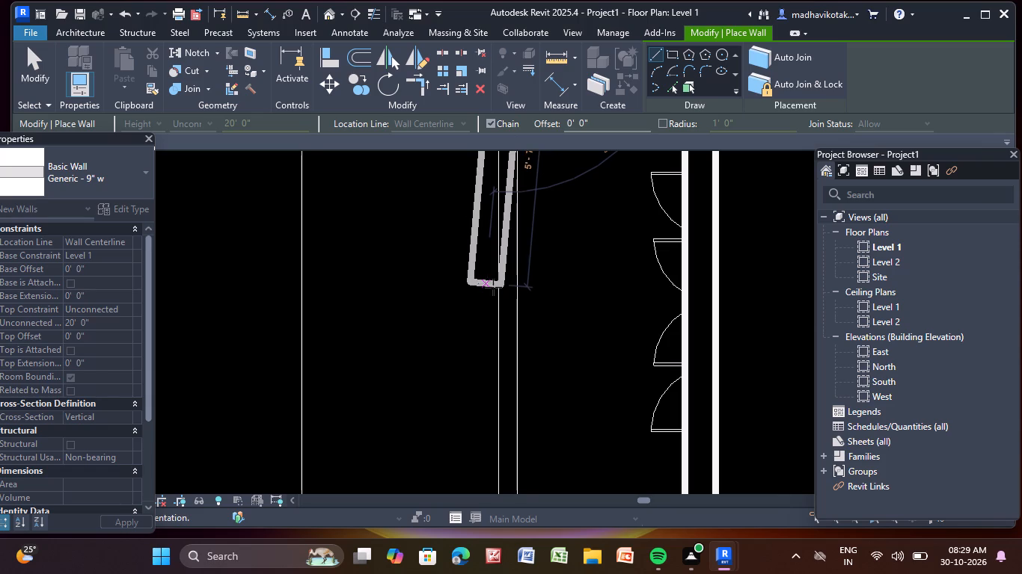
scroll(517, 369, down, 4)
middle_drag(517, 368, 561, 289)
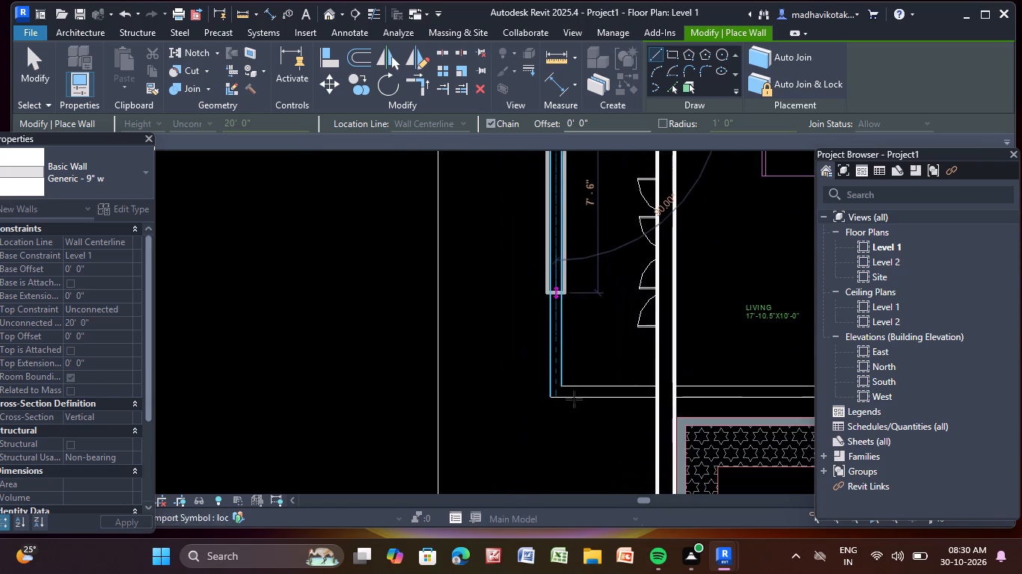
scroll(559, 392, up, 10)
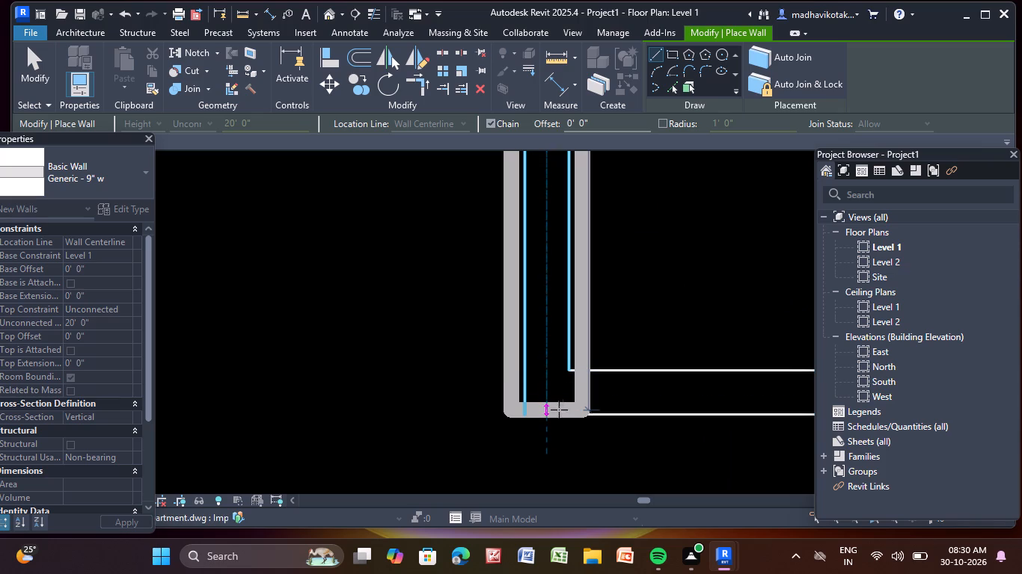
click(551, 411)
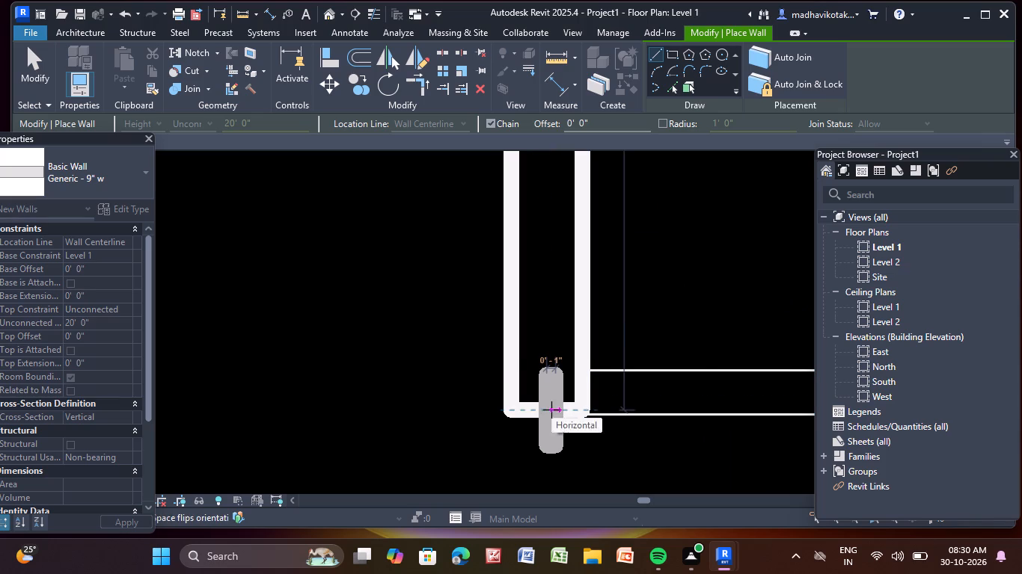
key(Escape)
Trace the upper living-room balcony's bottom wall about 3'-6" from the left outer wall to the balcony's left wall.
scroll(560, 395, down, 5)
middle_drag(564, 395, 446, 371)
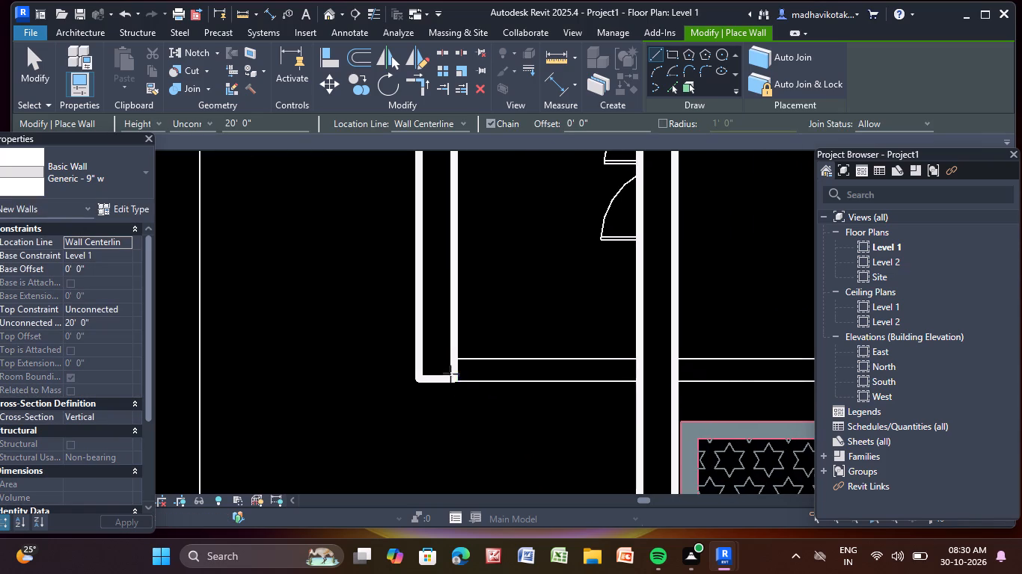
scroll(685, 389, up, 3)
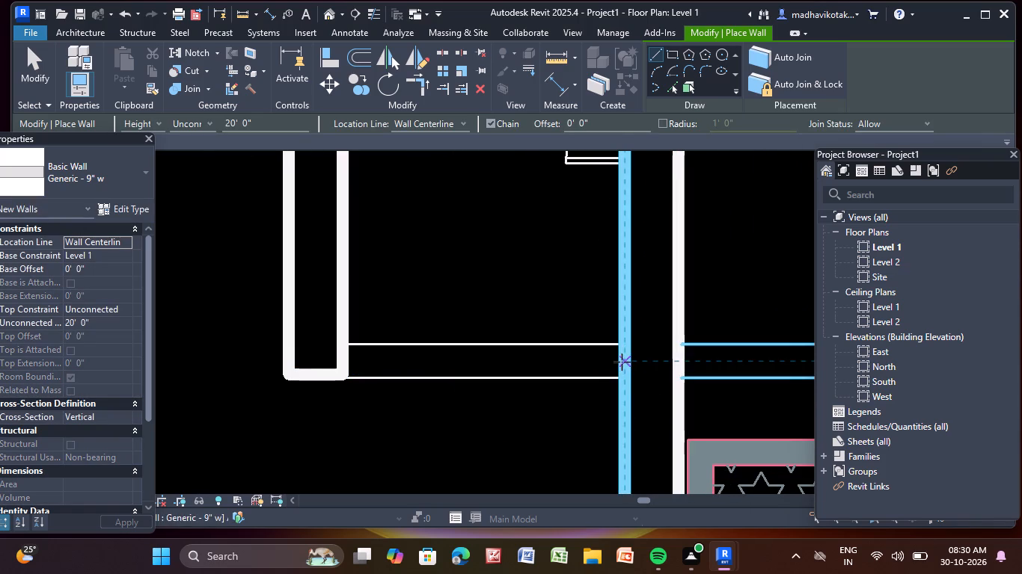
click(622, 362)
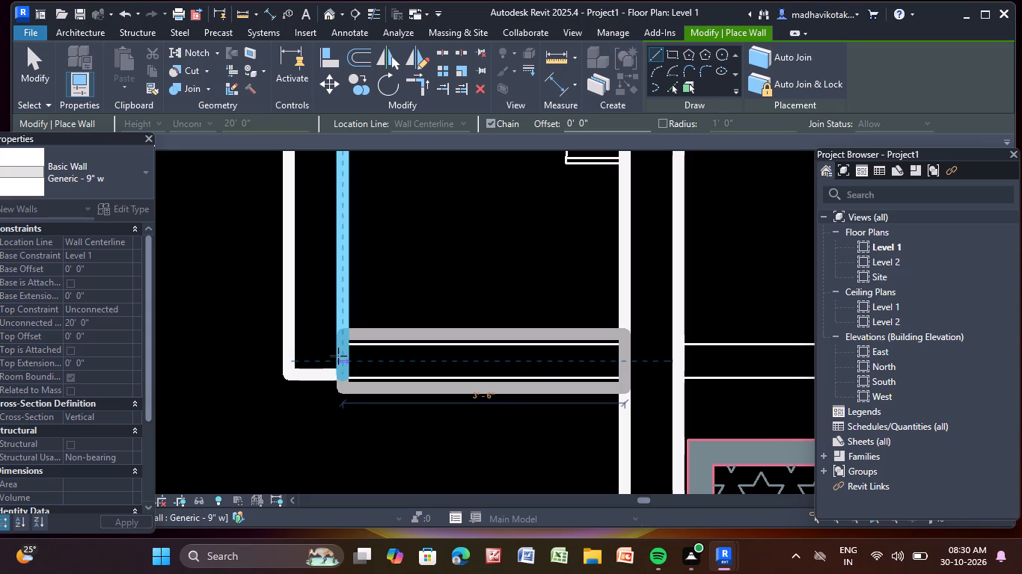
click(338, 353)
key(Escape)
key(Escape)
key(Escape)
key(Escape)
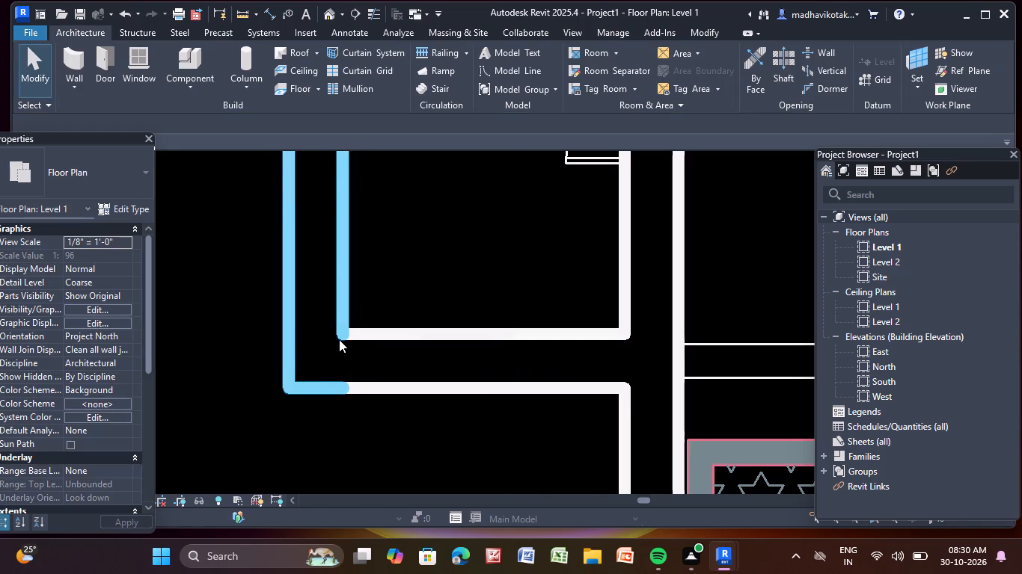
Examine the floor plan around the stair, lift, kitchen and lower apartment for walls still to trace.
scroll(337, 339, down, 18)
middle_drag(346, 321, 302, 297)
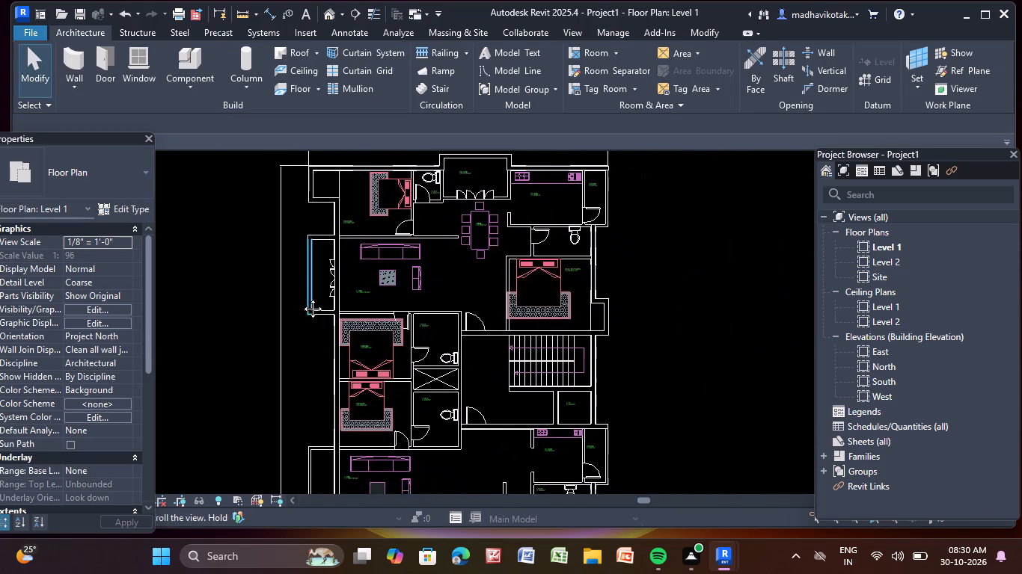
middle_drag(302, 297, 313, 233)
scroll(373, 268, down, 2)
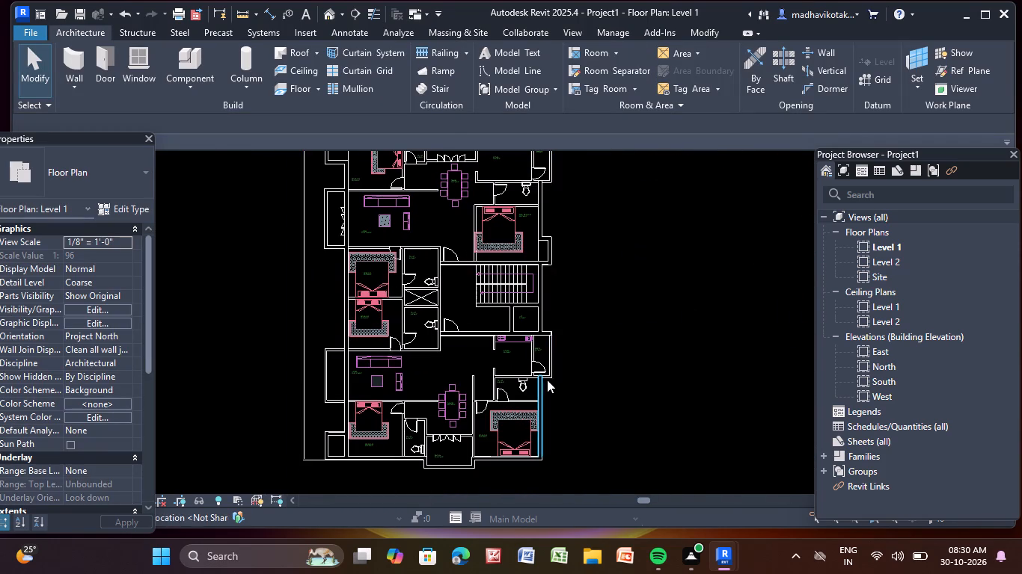
scroll(495, 302, up, 4)
scroll(518, 323, down, 1)
scroll(517, 323, up, 4)
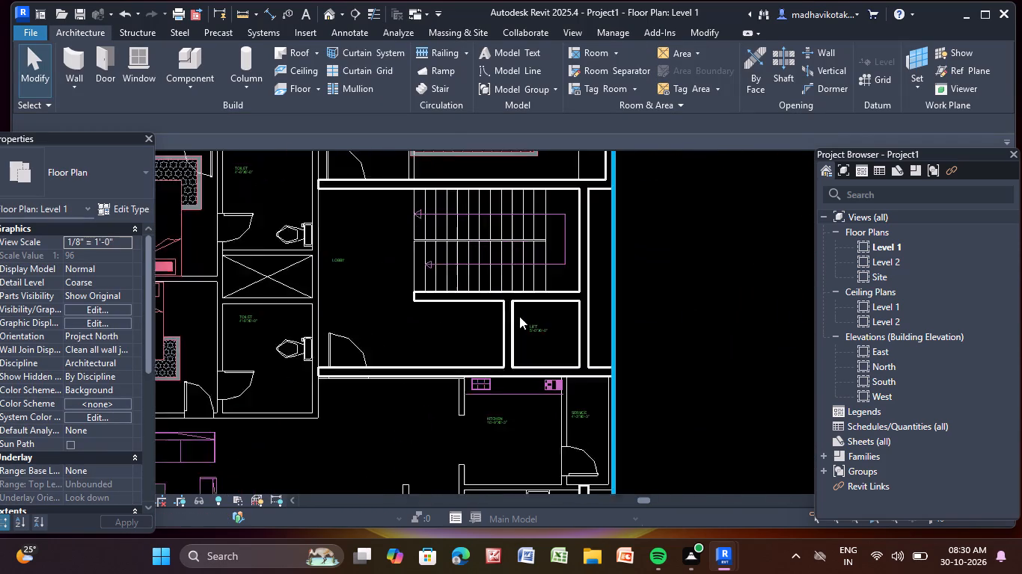
scroll(514, 329, down, 2)
scroll(510, 345, up, 6)
scroll(511, 327, down, 5)
scroll(505, 402, down, 3)
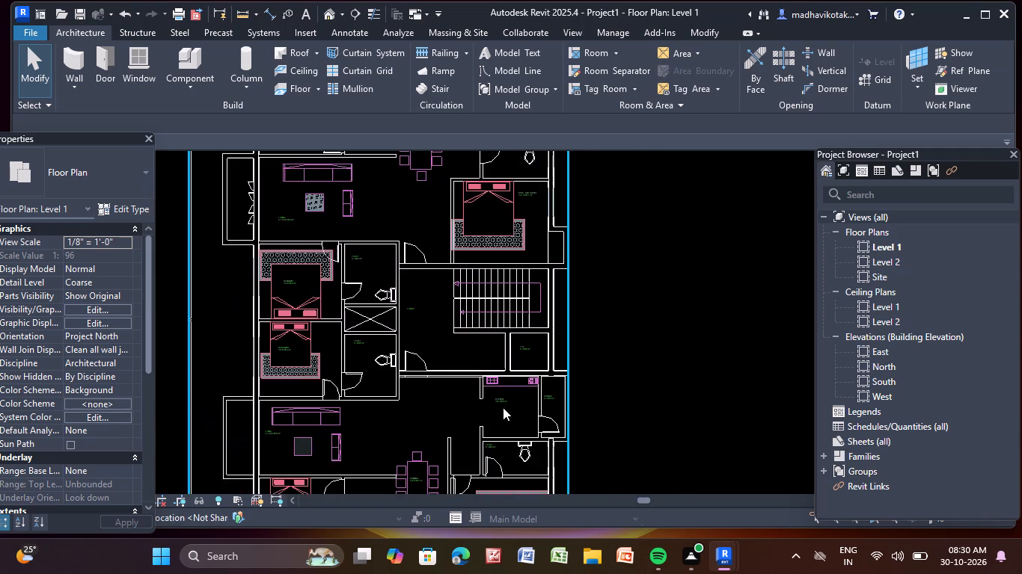
middle_drag(503, 407, 450, 239)
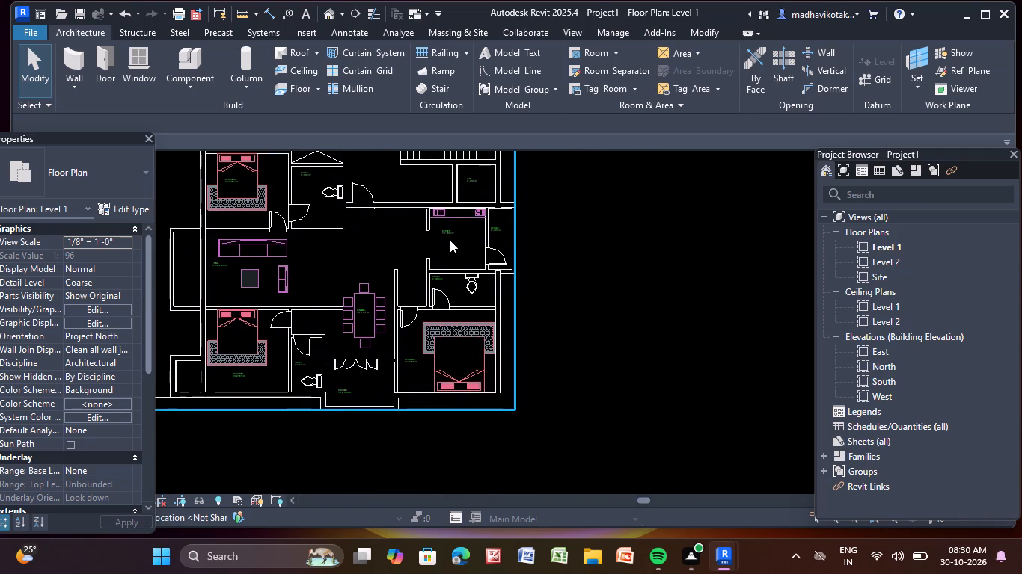
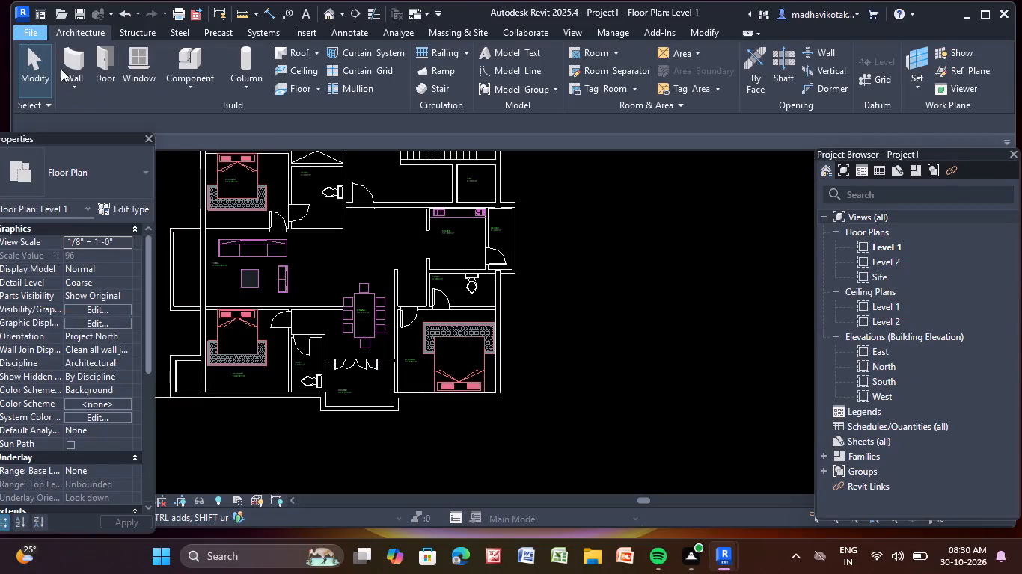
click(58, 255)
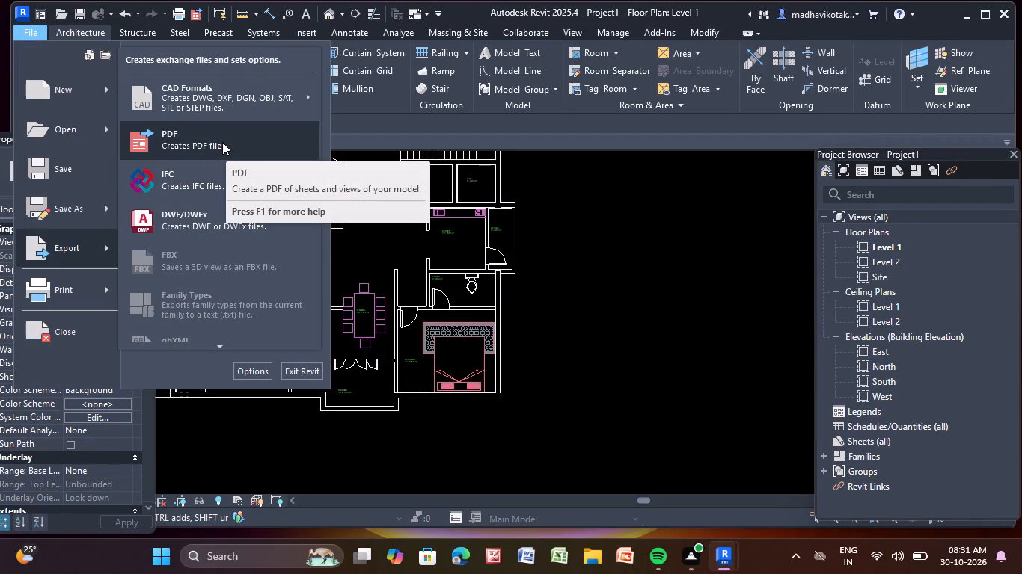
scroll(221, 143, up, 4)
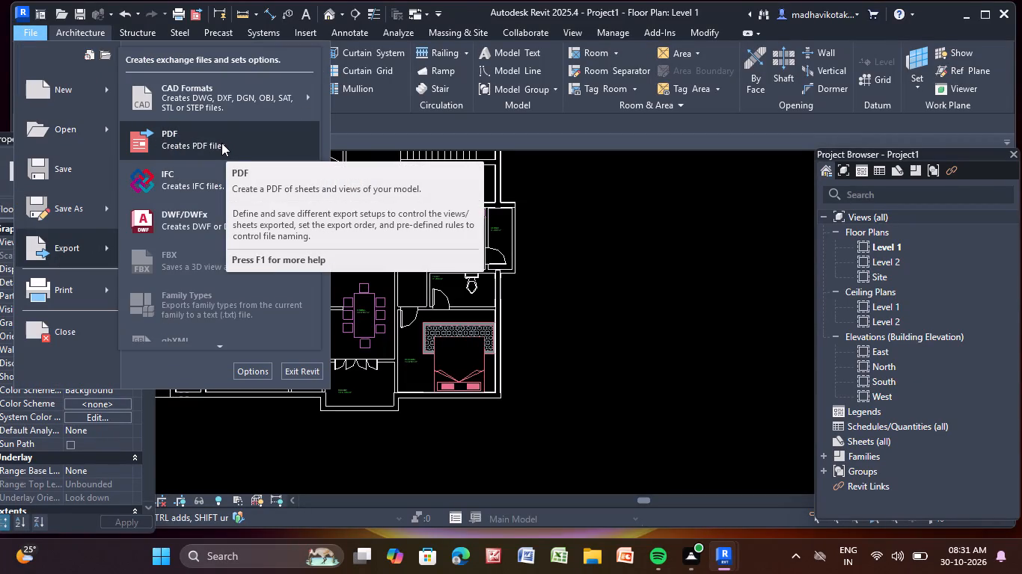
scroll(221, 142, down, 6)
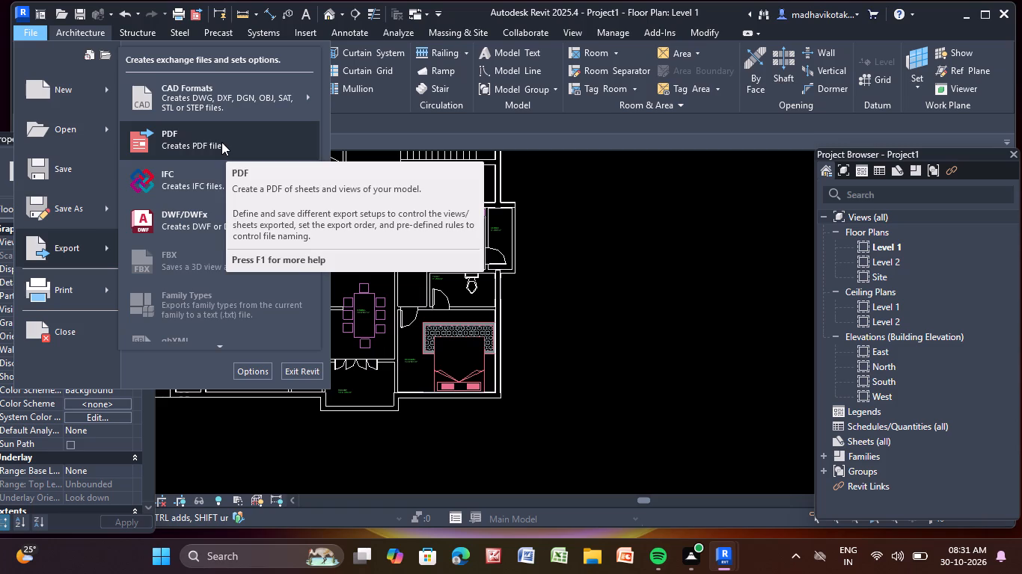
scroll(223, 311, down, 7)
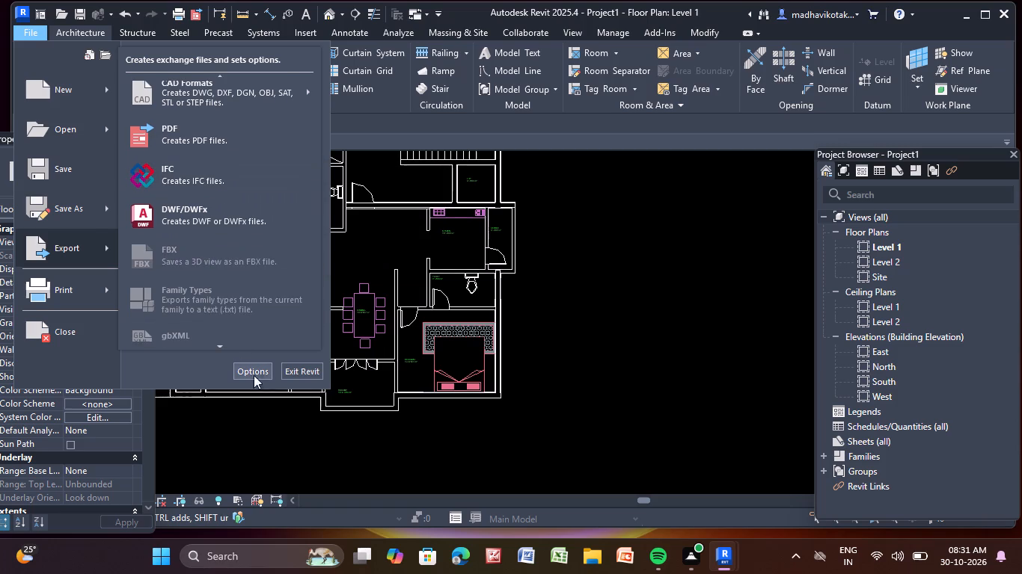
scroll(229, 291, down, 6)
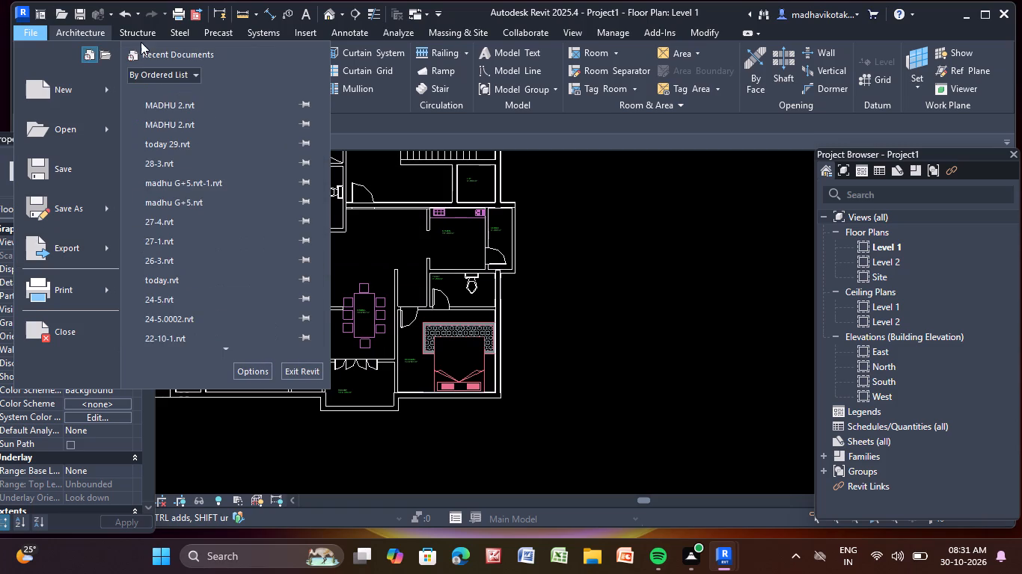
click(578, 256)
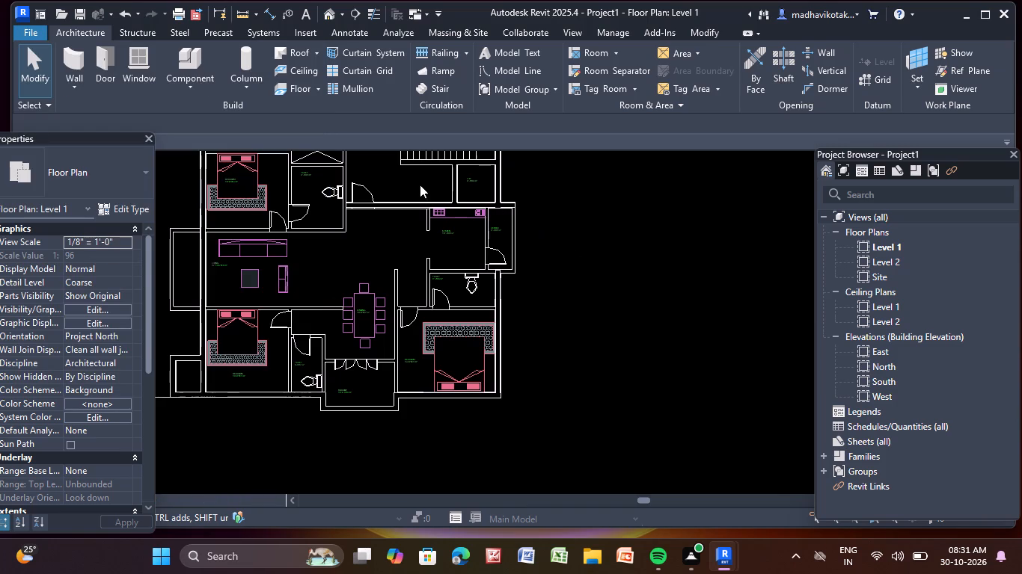
Start a stair with a sketched run and trace its boundary along the stairwell's top wall, from the flight's left end to the right wall.
middle_drag(406, 182, 373, 294)
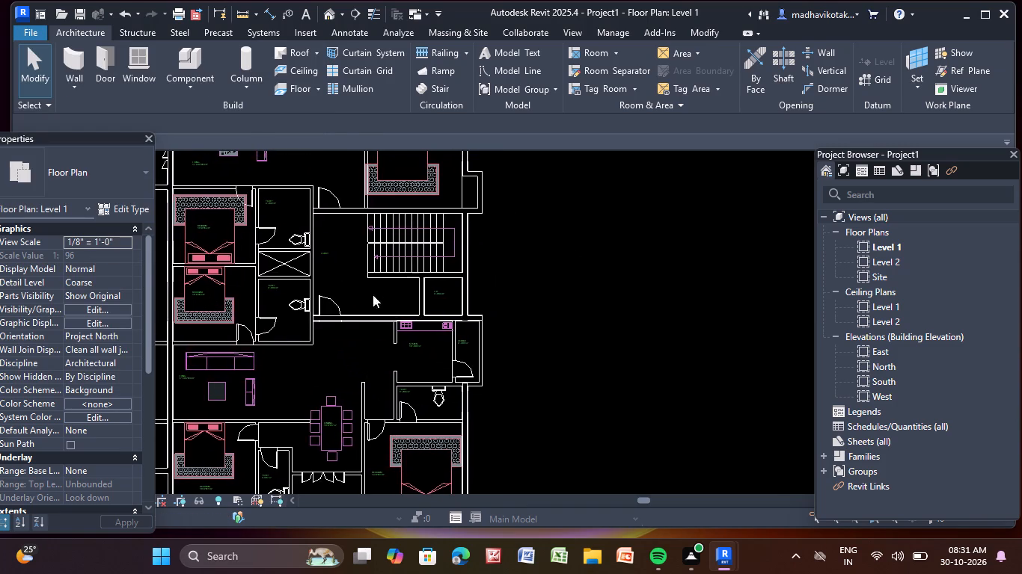
scroll(369, 229, up, 6)
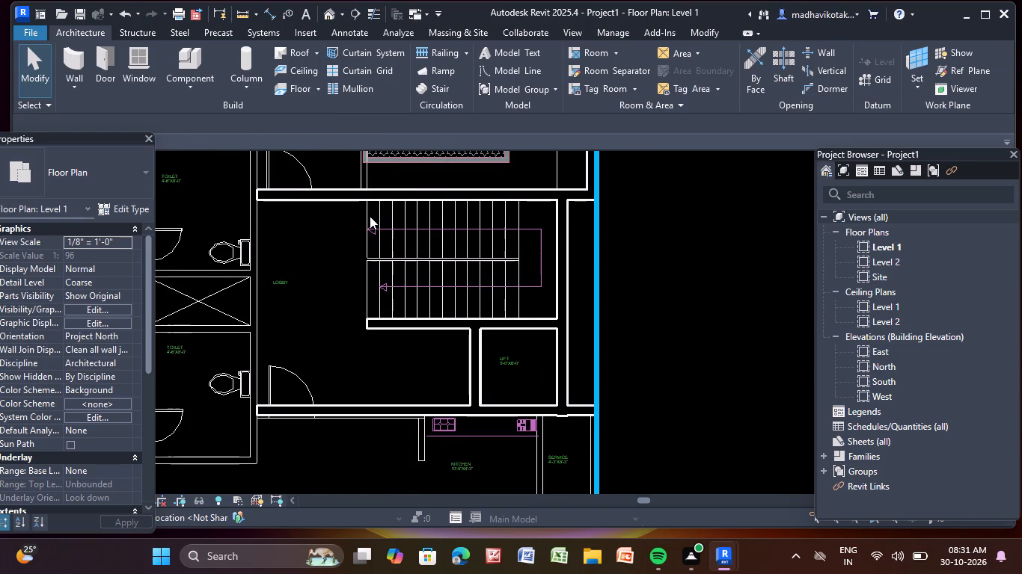
click(441, 83)
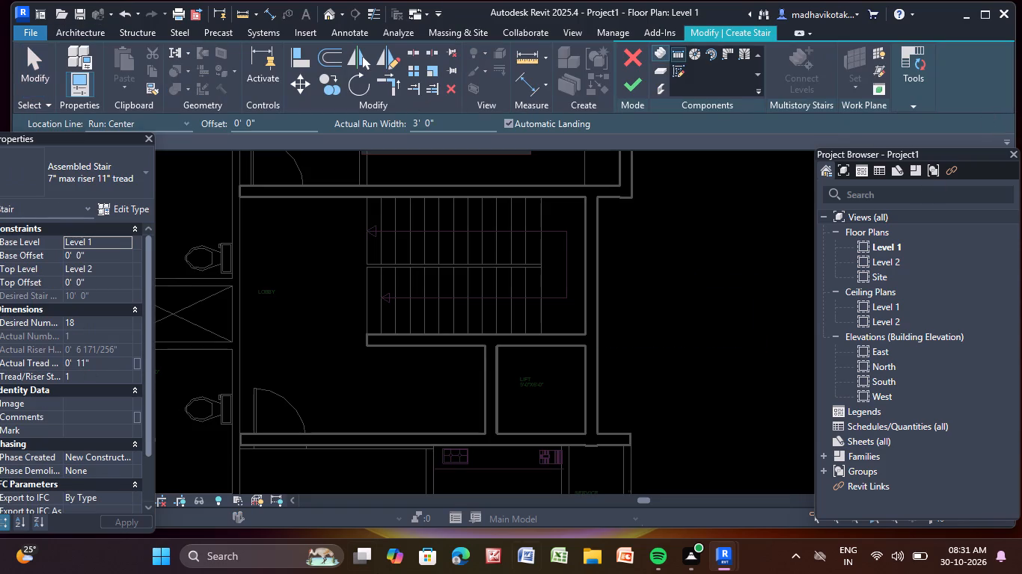
click(676, 53)
click(685, 56)
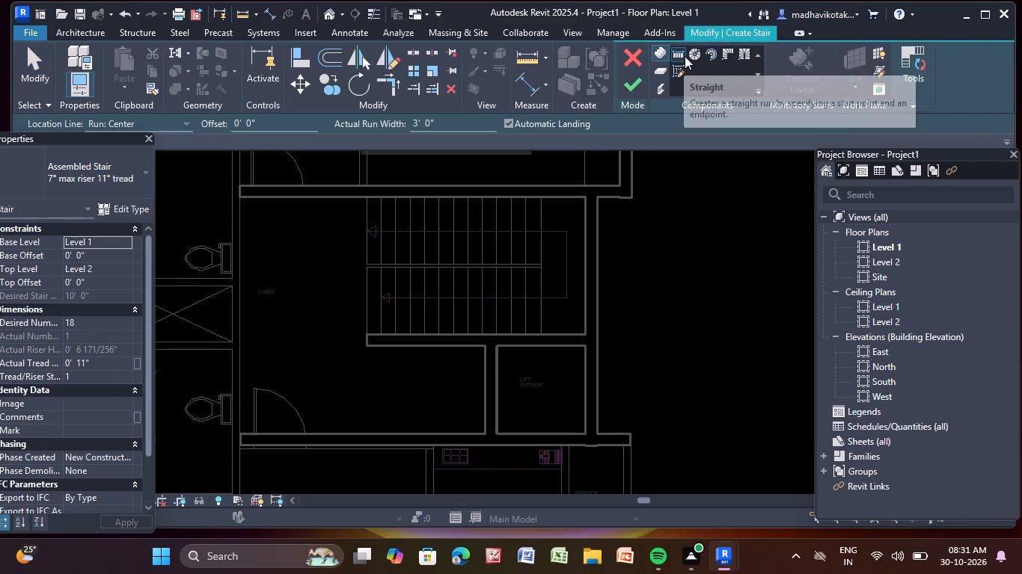
click(678, 71)
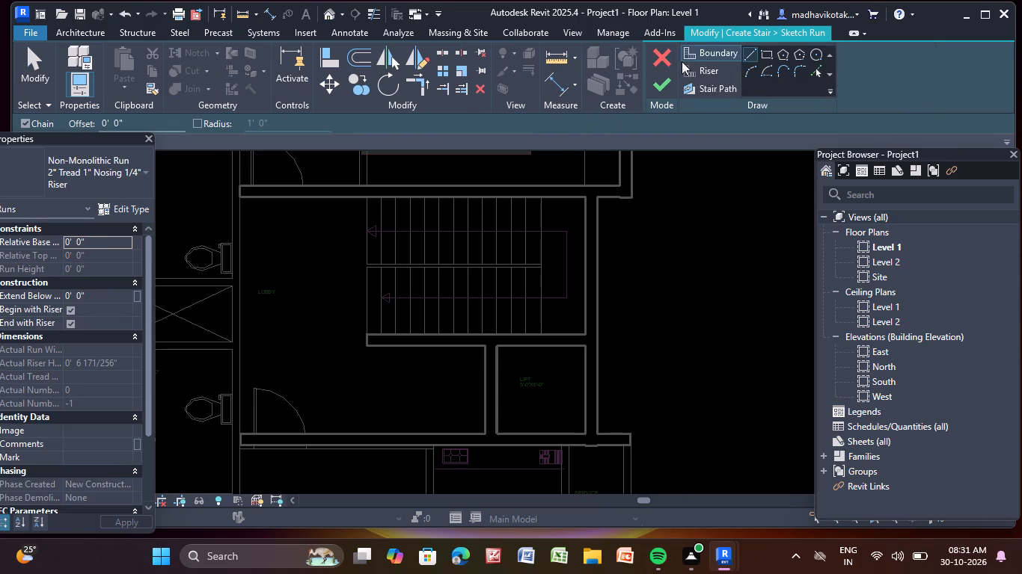
drag(693, 54, 728, 55)
click(749, 55)
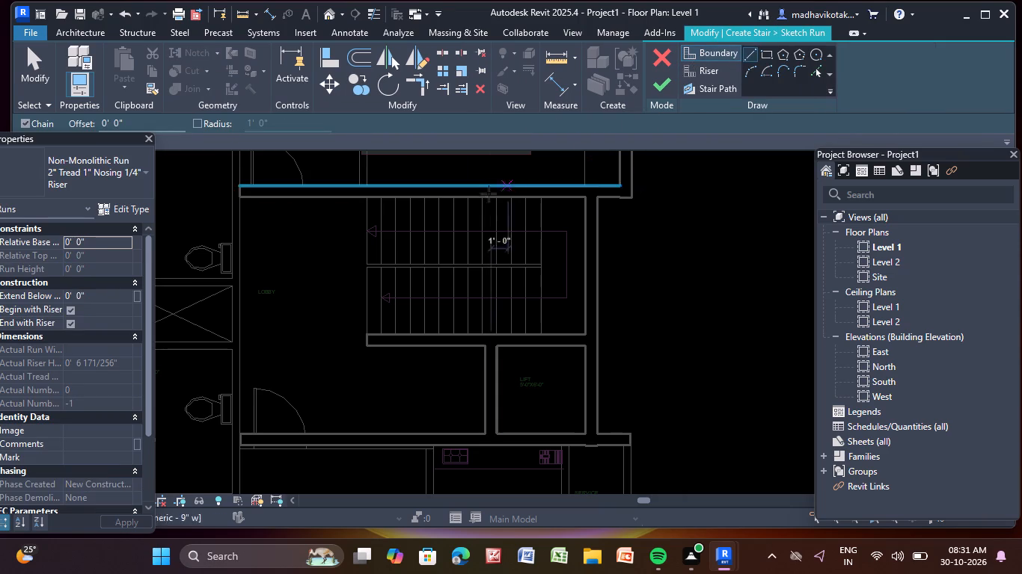
scroll(364, 194, up, 4)
scroll(365, 195, down, 1)
scroll(365, 195, up, 4)
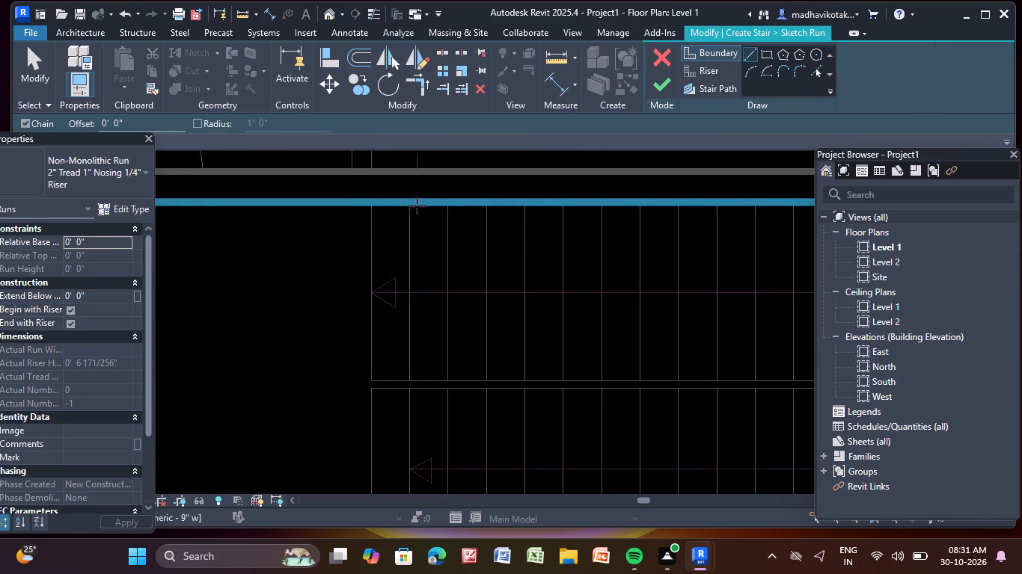
click(373, 206)
scroll(771, 209, down, 4)
middle_drag(769, 210, 763, 211)
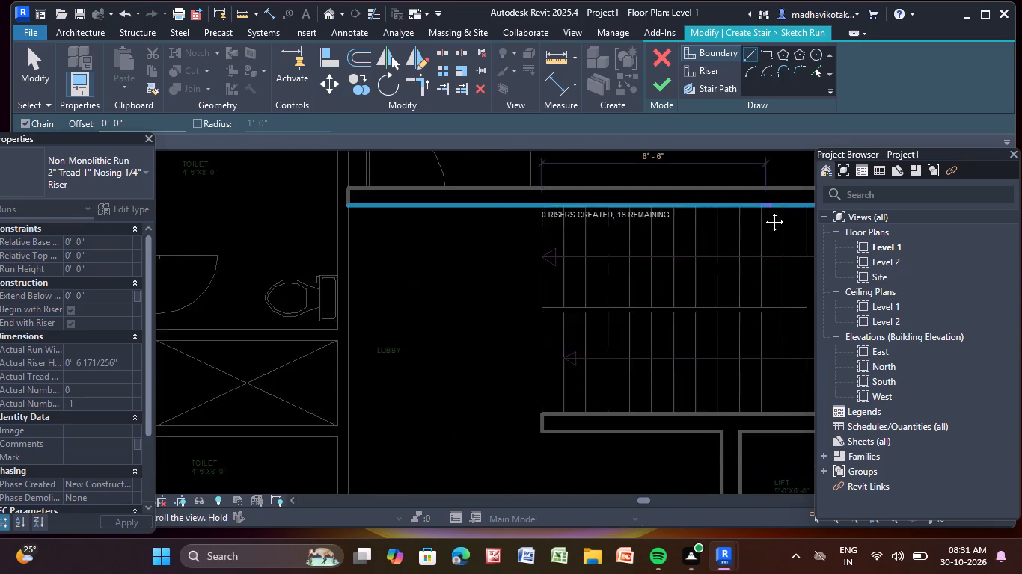
middle_drag(763, 211, 316, 194)
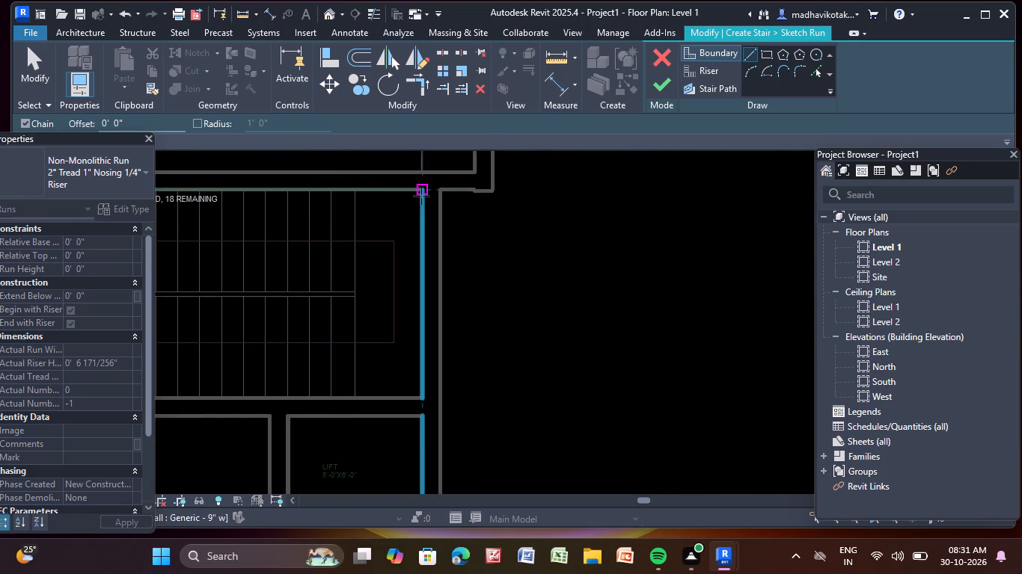
scroll(421, 194, up, 7)
click(425, 182)
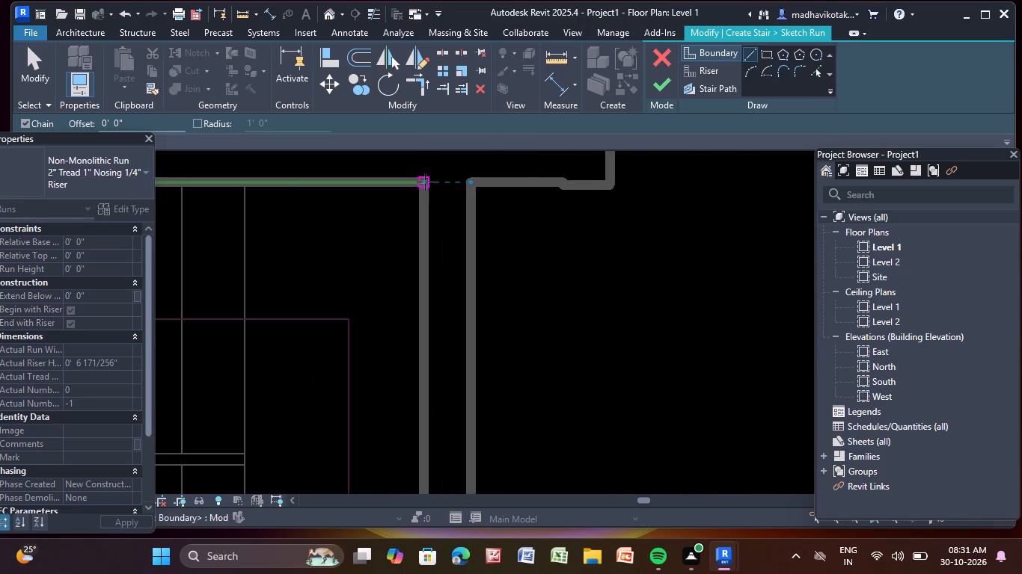
Continue the stair run boundary down the inner face of the stairwell's right wall to its bottom corner.
scroll(428, 320, down, 4)
middle_drag(431, 330, 486, 170)
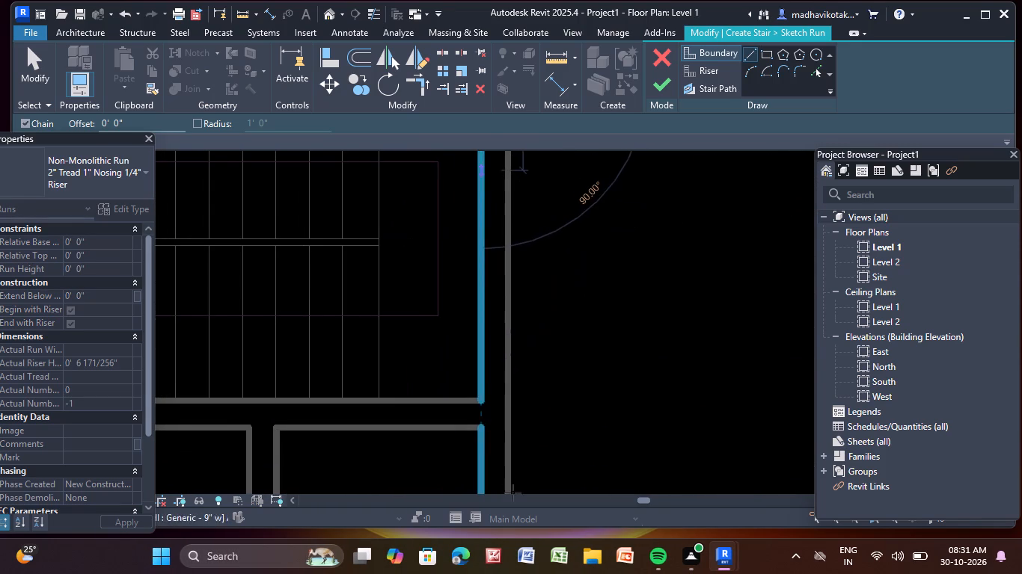
scroll(484, 395, up, 6)
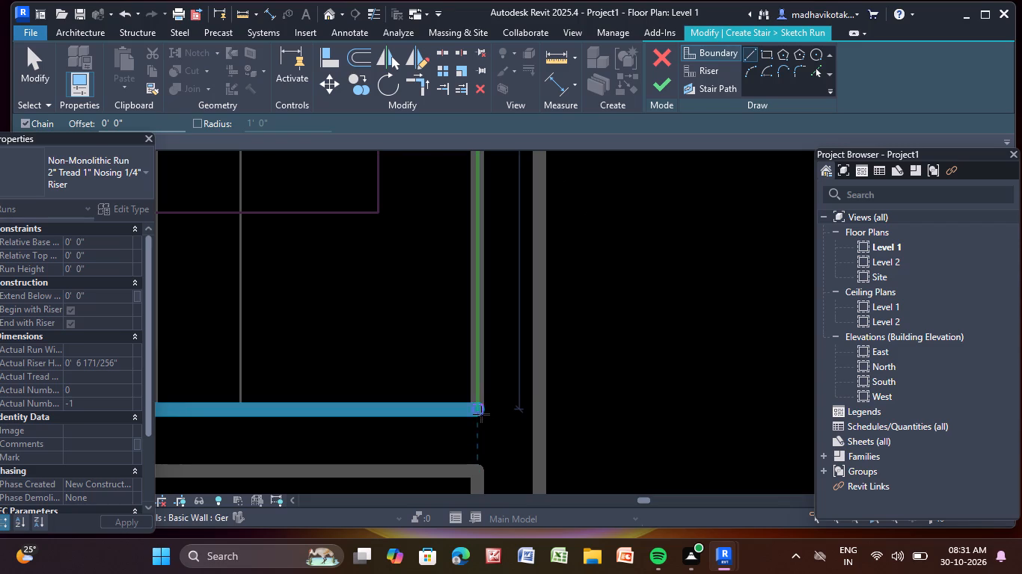
click(475, 414)
Trace the stair run boundary about 12'-7" along the stairwell's bottom wall to the wall's left end, and end the chain.
scroll(349, 413, down, 3)
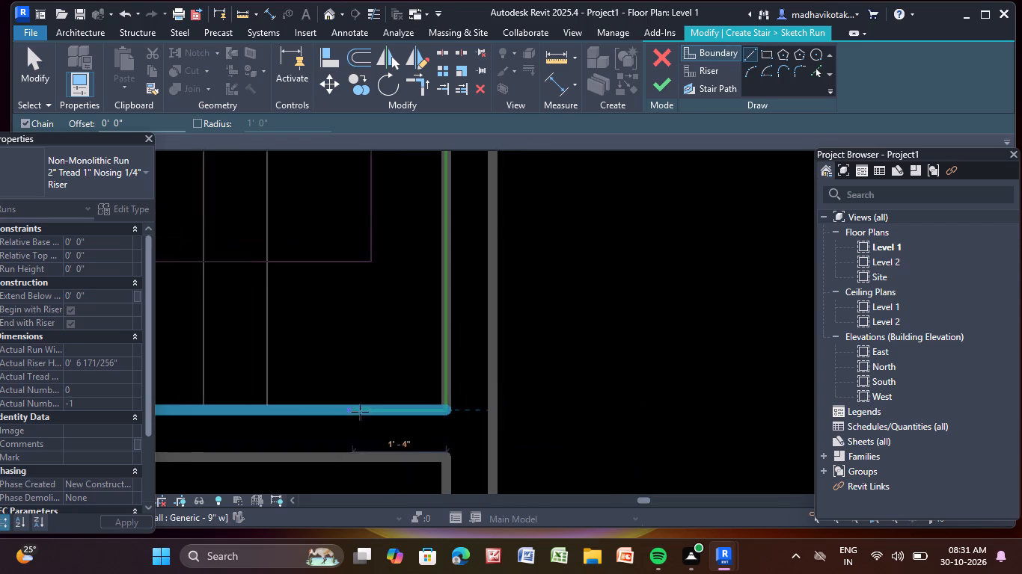
middle_drag(364, 410, 723, 414)
scroll(257, 405, down, 2)
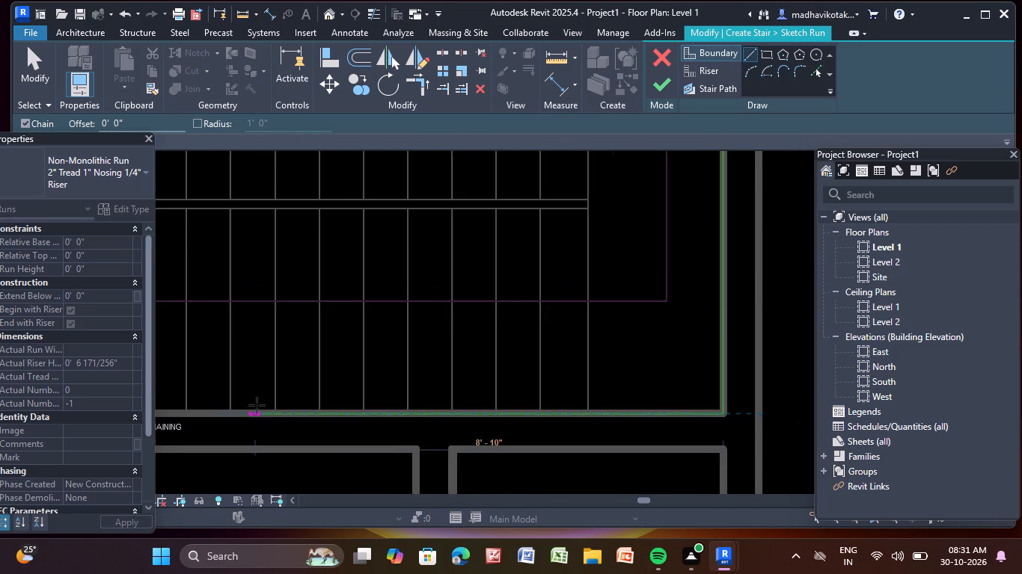
scroll(257, 405, down, 1)
middle_drag(257, 405, 509, 394)
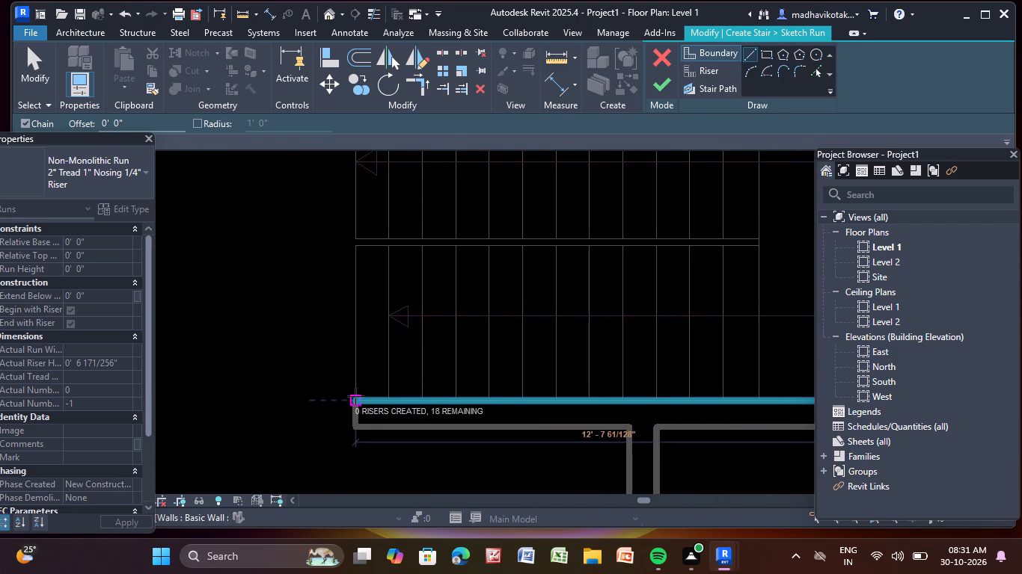
click(355, 398)
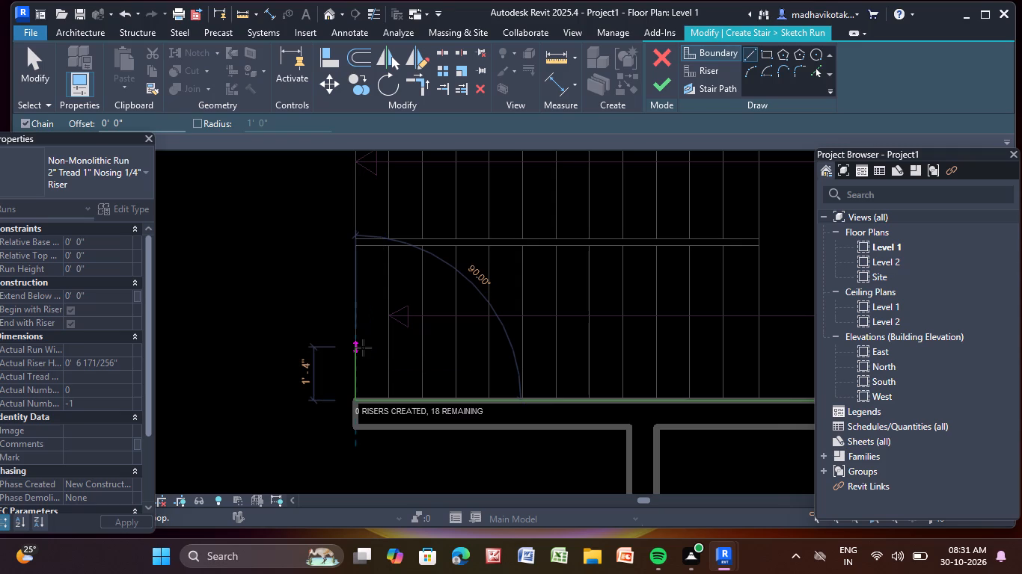
key(Escape)
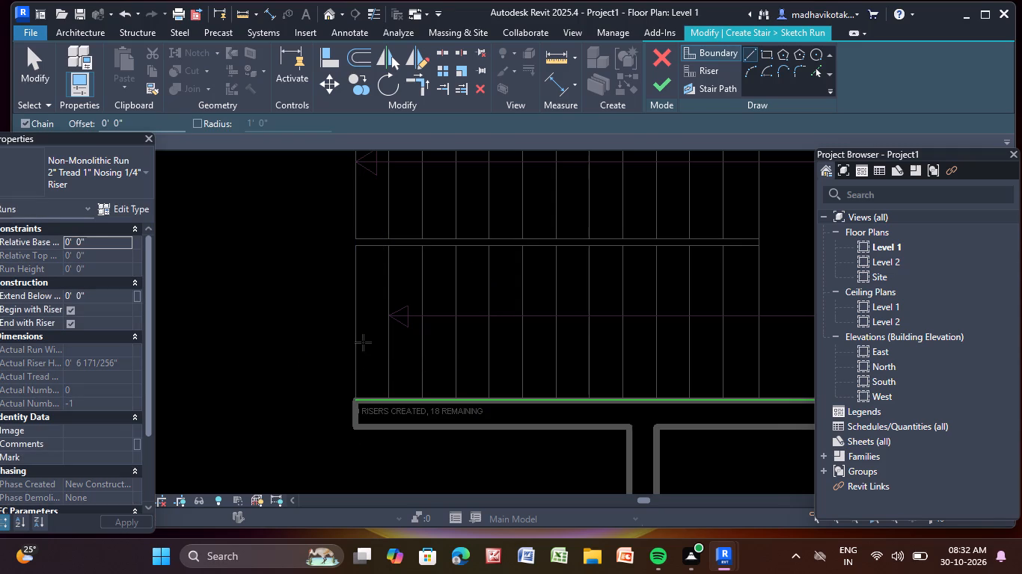
Trace a boundary line down the left end of the upper flight, from the top wall to the flight's inner edge.
scroll(397, 269, down, 1)
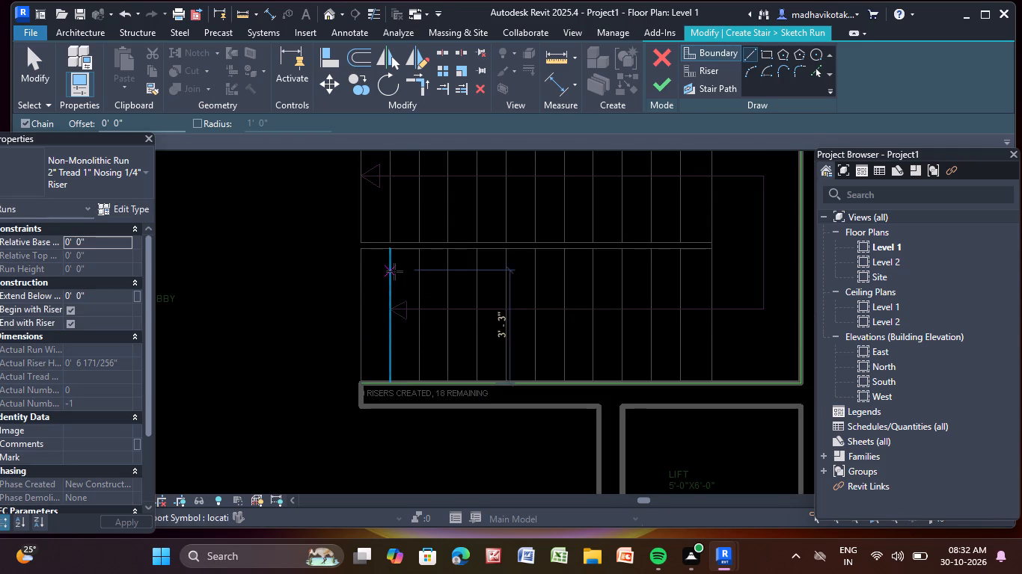
middle_drag(391, 271, 340, 409)
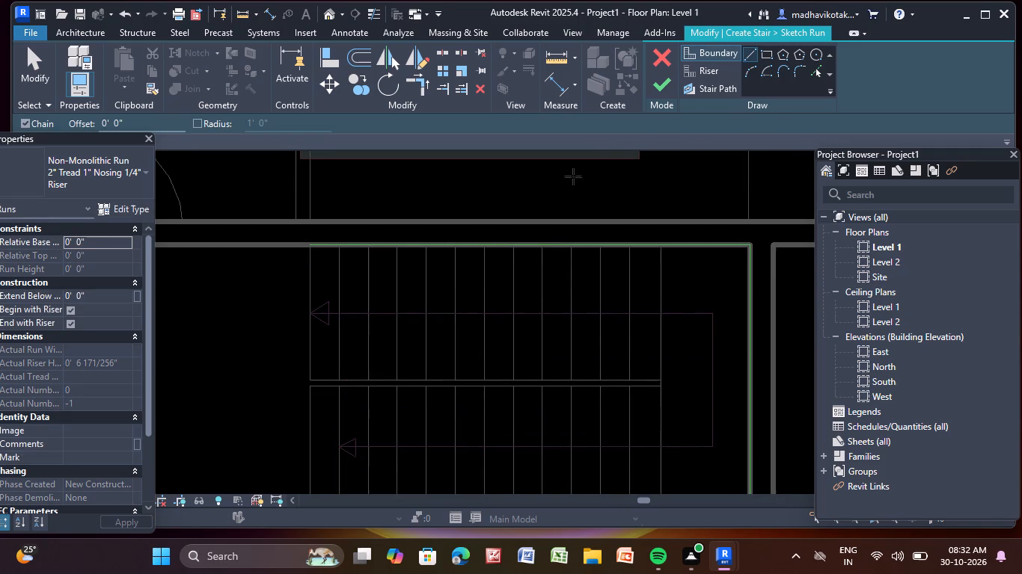
click(720, 53)
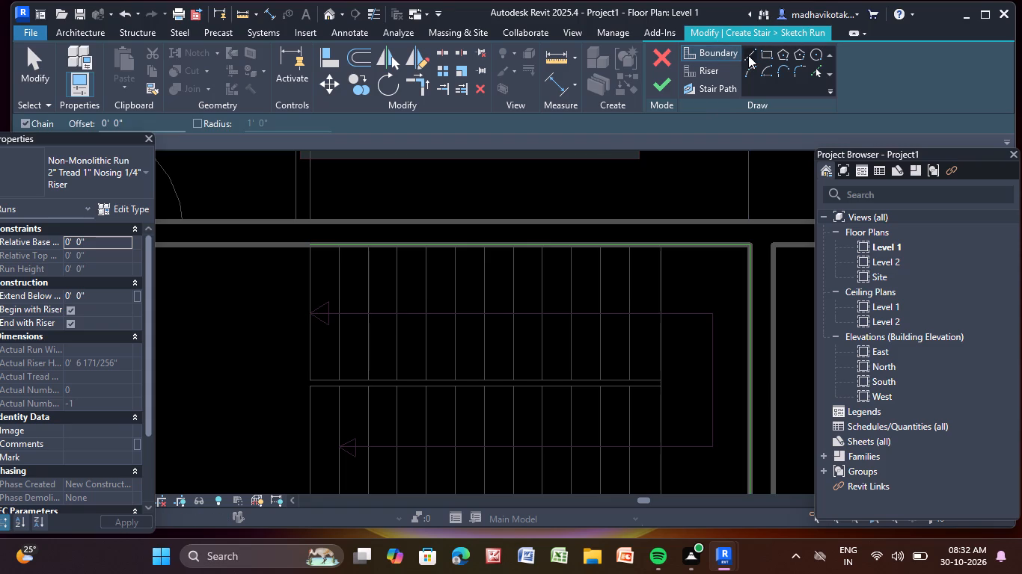
click(749, 55)
scroll(283, 222, up, 11)
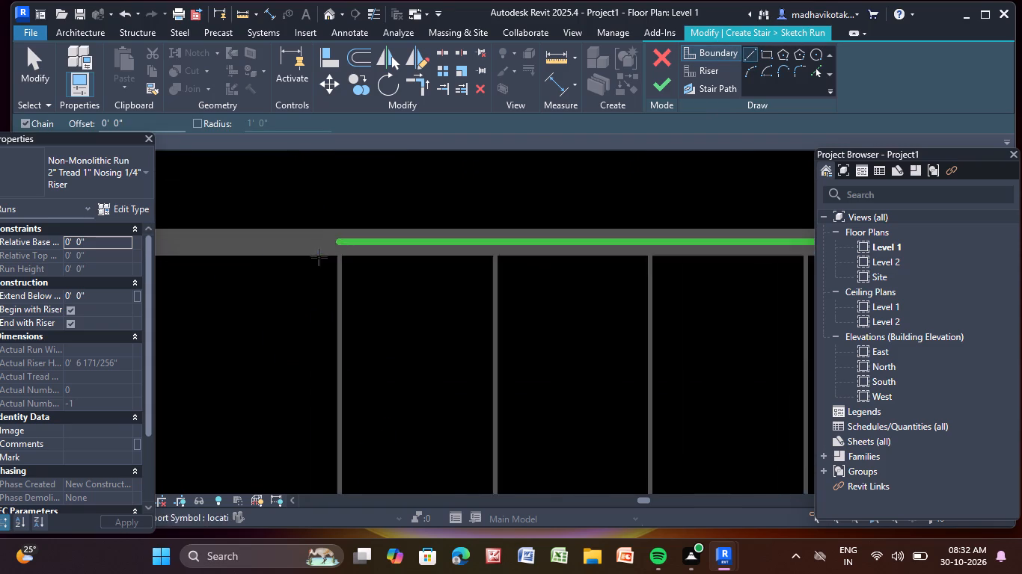
scroll(319, 257, up, 2)
click(343, 240)
scroll(346, 414, down, 4)
middle_drag(347, 414, 371, 235)
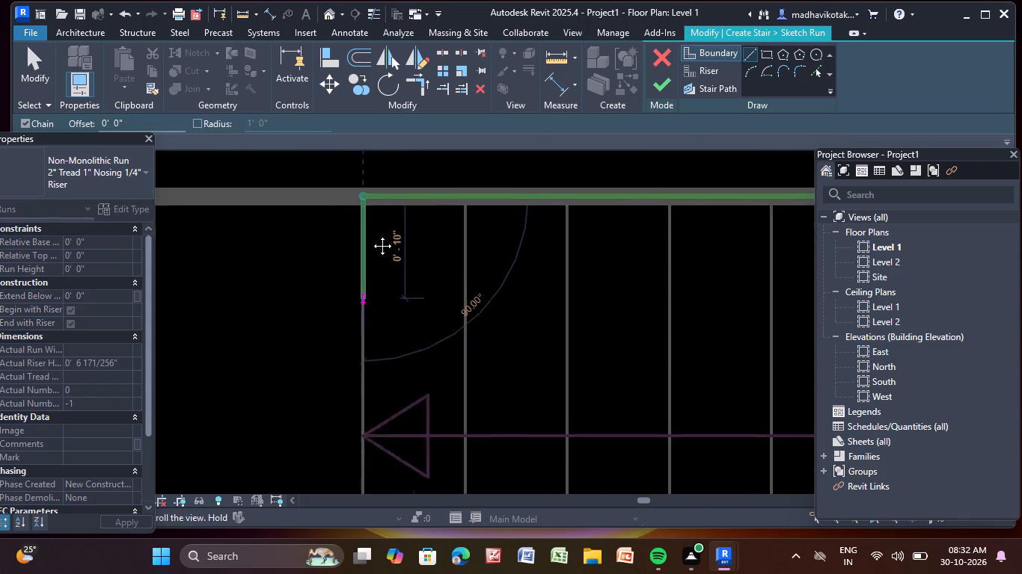
middle_drag(371, 235, 396, 124)
scroll(377, 417, down, 1)
middle_drag(376, 409, 371, 189)
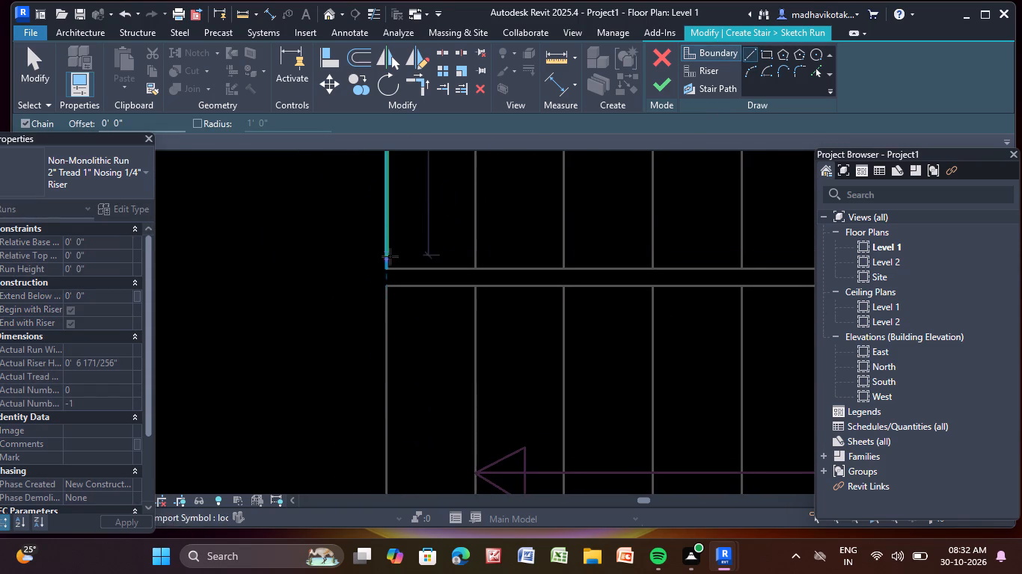
click(391, 268)
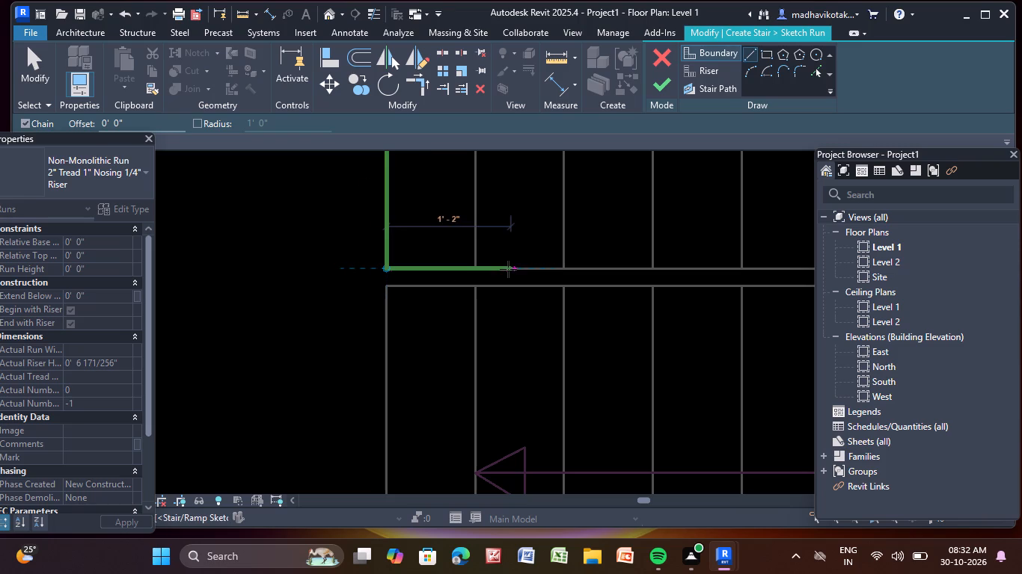
Continue the boundary along the upper flight's inner edge to the last riser line beside the landing.
scroll(562, 264, down, 2)
middle_drag(562, 264, 130, 271)
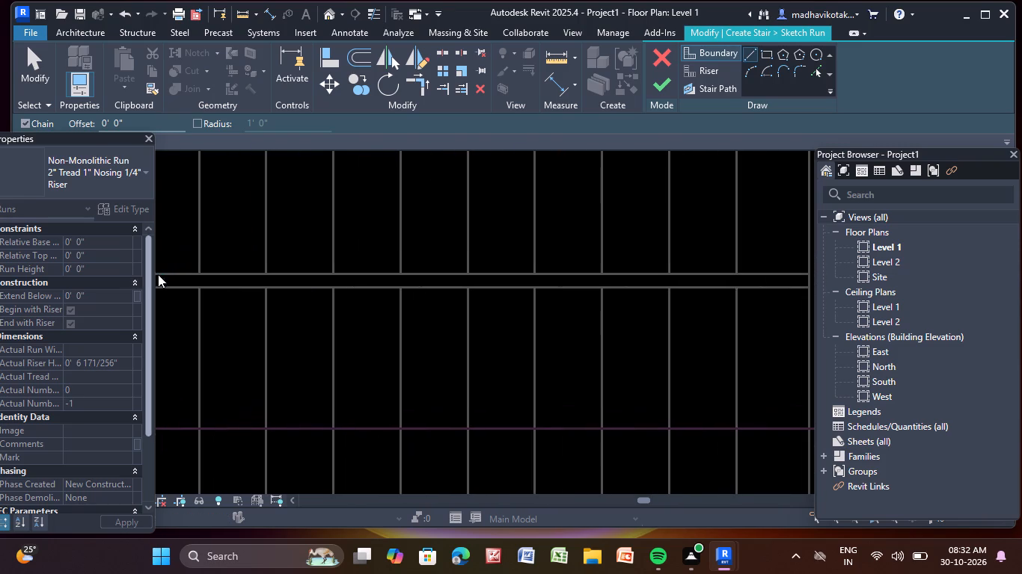
scroll(609, 274, down, 3)
middle_drag(607, 274, 403, 273)
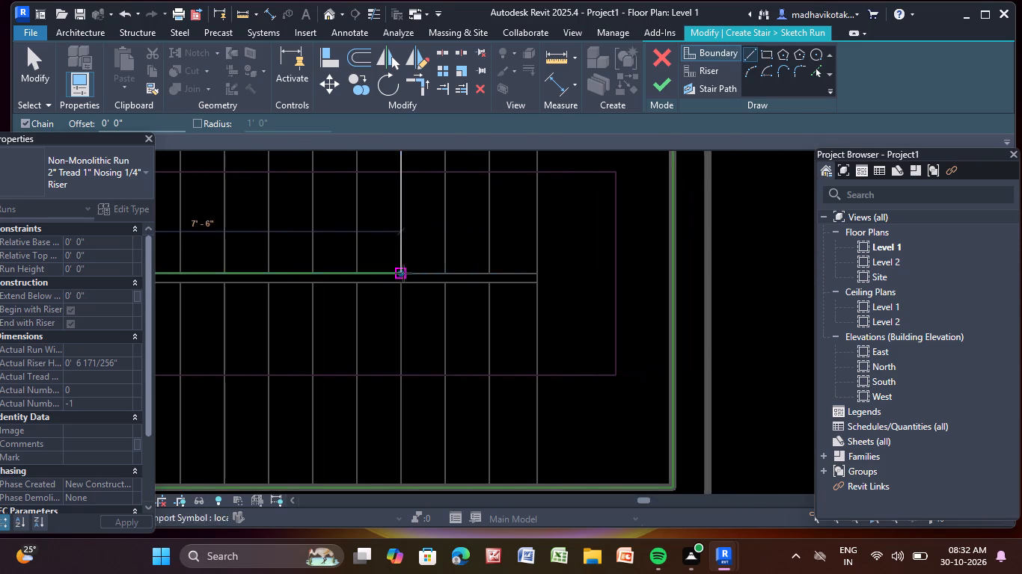
scroll(548, 278, up, 13)
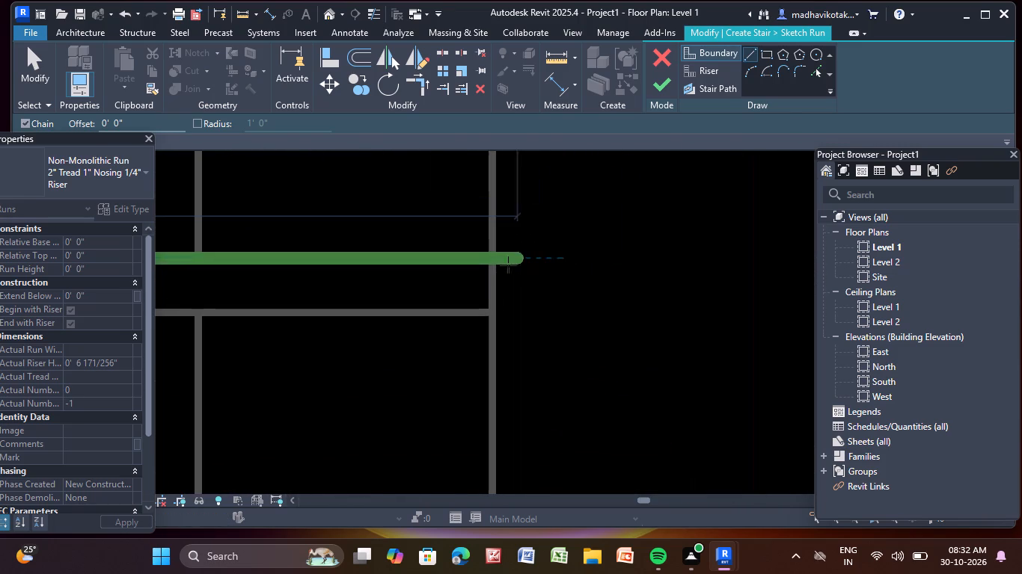
click(492, 258)
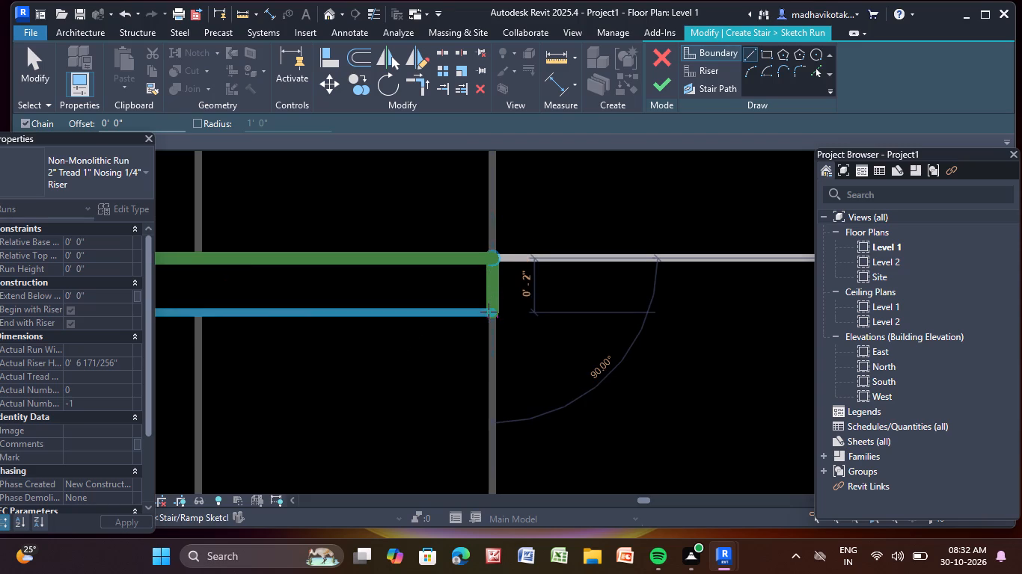
Carry the boundary about 2" across the gap between the flights and back along the lower flight's inner edge to its left end.
click(489, 312)
scroll(375, 303, down, 3)
middle_drag(374, 303, 824, 205)
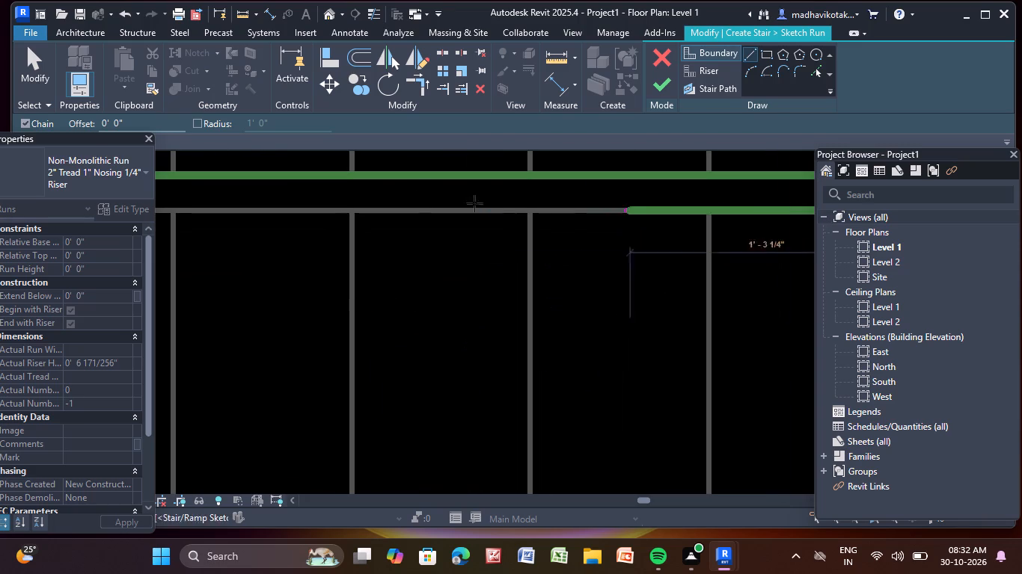
scroll(236, 195, down, 2)
middle_drag(233, 223, 635, 223)
scroll(237, 221, down, 1)
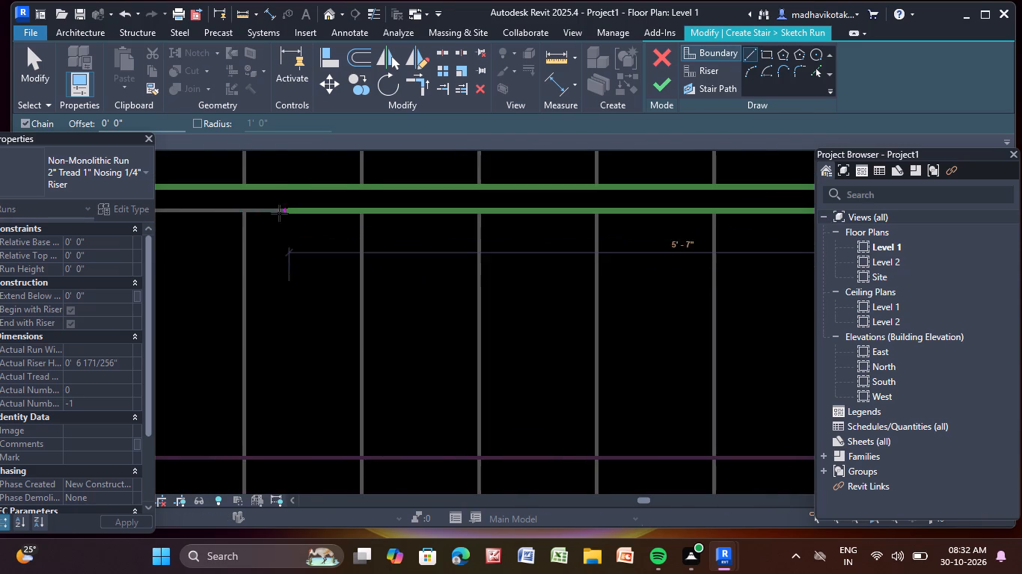
scroll(268, 226, down, 3)
middle_drag(268, 225, 561, 273)
middle_drag(346, 277, 586, 284)
scroll(413, 272, up, 4)
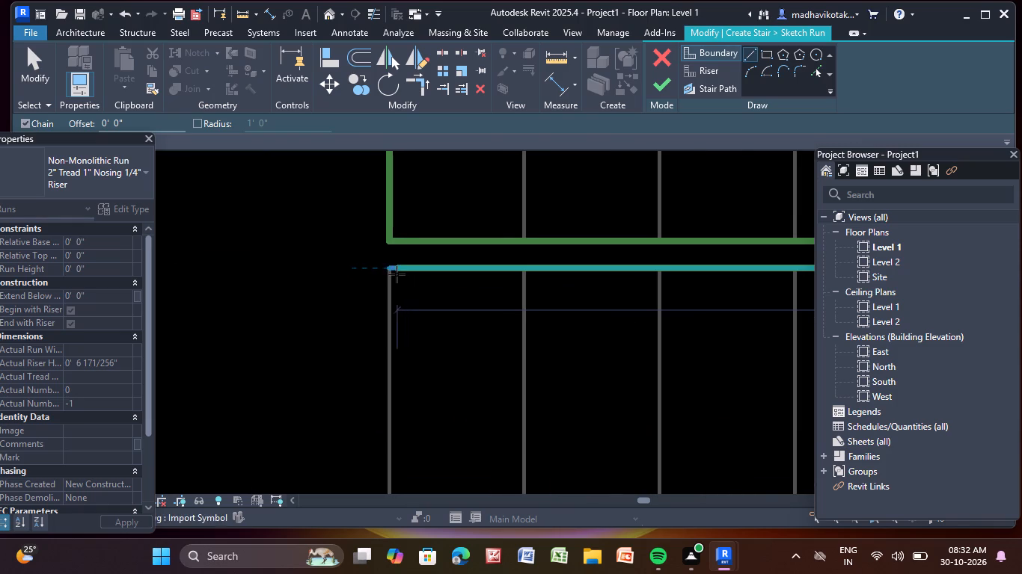
click(390, 268)
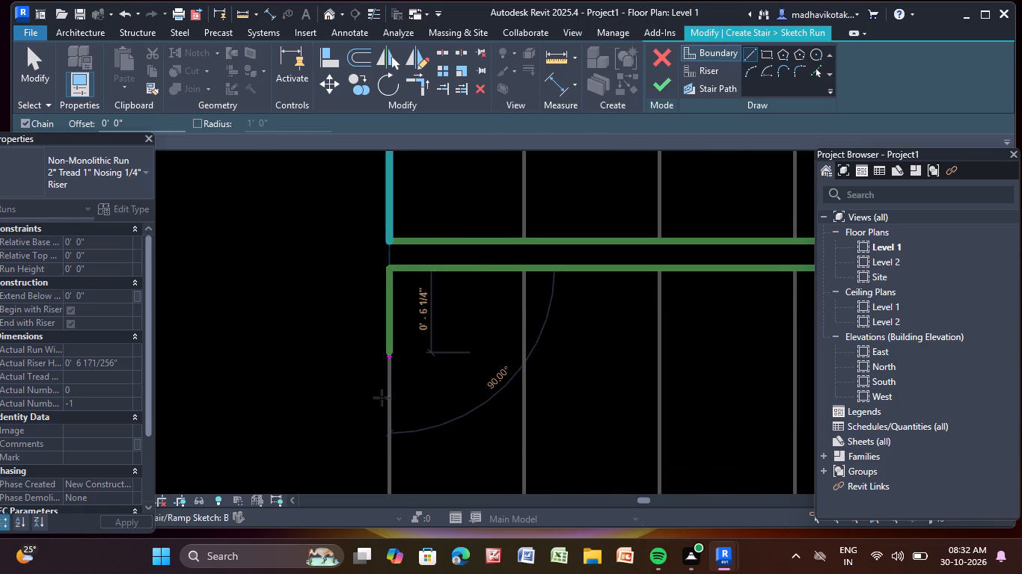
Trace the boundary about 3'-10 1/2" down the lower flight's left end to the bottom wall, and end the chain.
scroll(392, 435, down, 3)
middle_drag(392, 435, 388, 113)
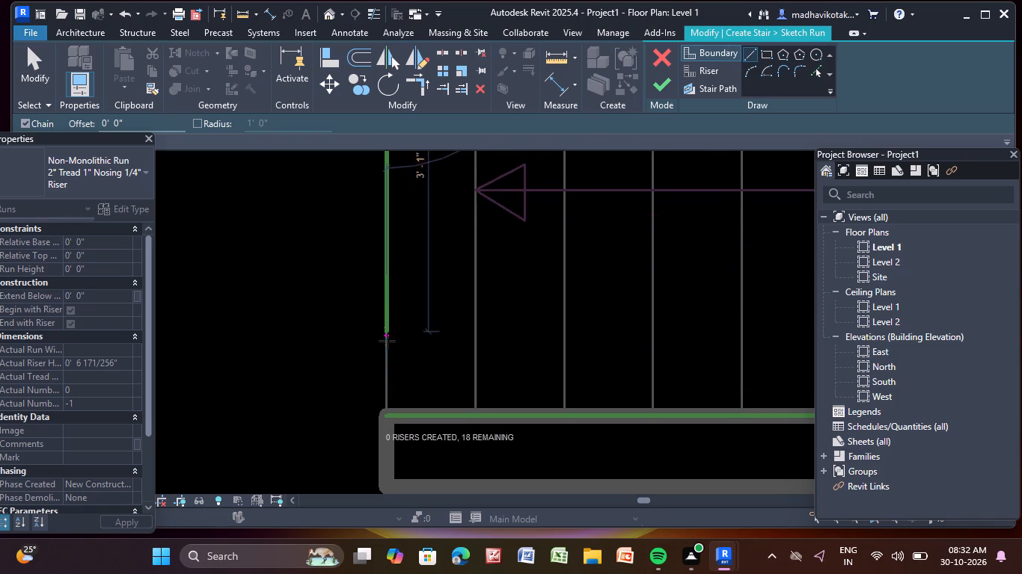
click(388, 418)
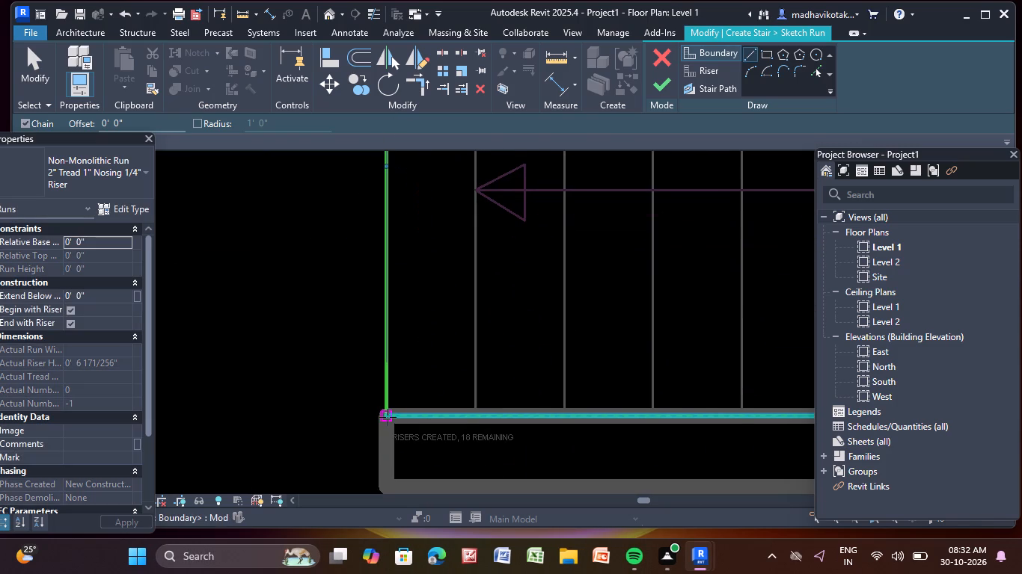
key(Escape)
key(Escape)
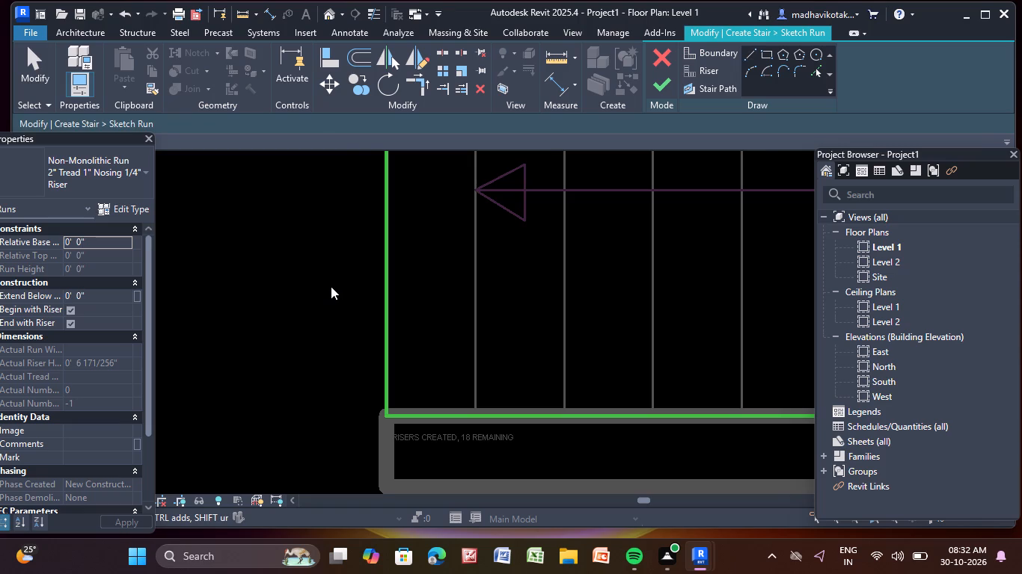
Delete the two vertical boundary lines at the left ends of the upper and lower flights.
scroll(331, 286, down, 5)
middle_drag(331, 286, 275, 451)
scroll(327, 400, down, 1)
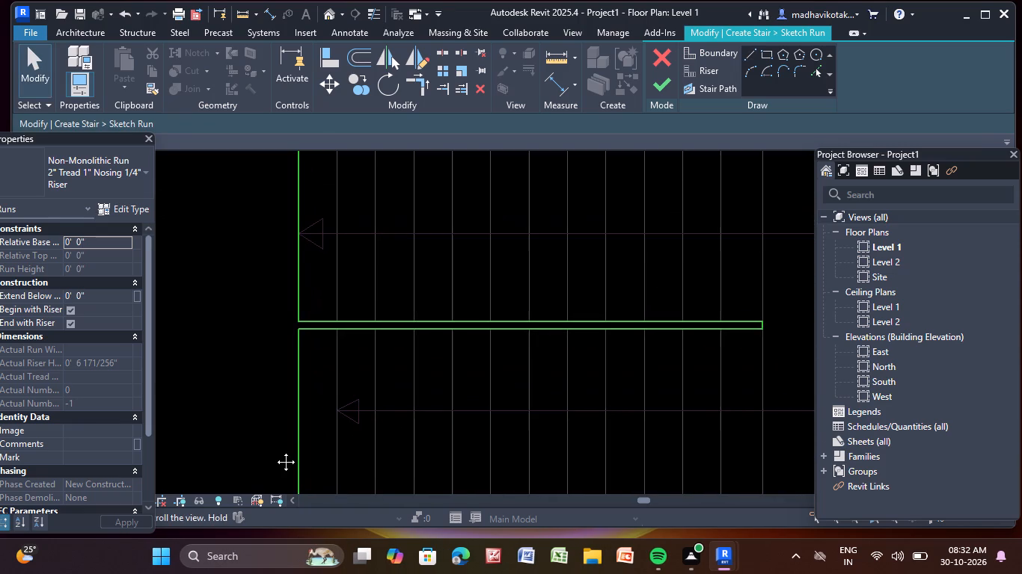
middle_drag(275, 451, 275, 451)
middle_drag(275, 451, 275, 452)
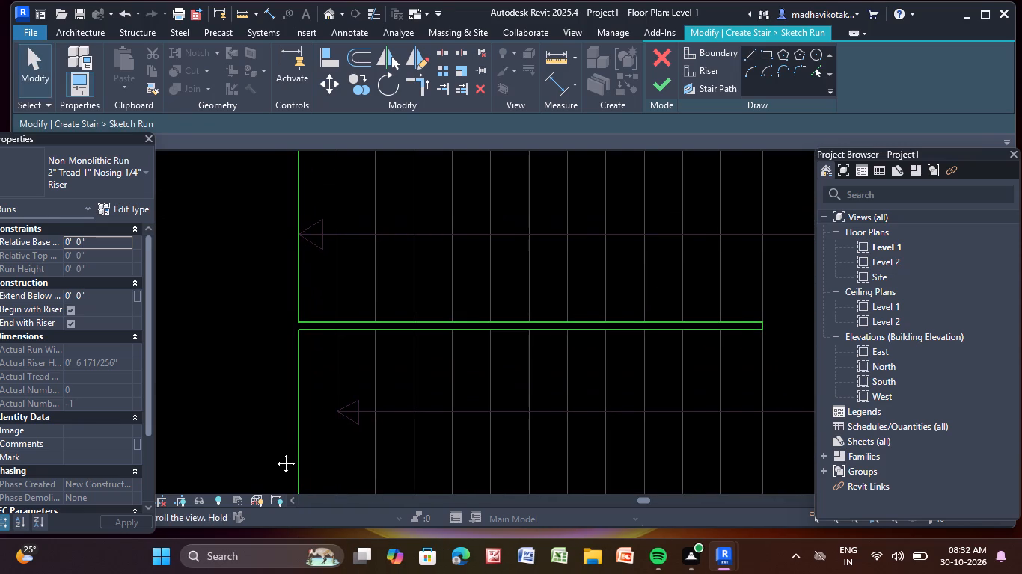
middle_drag(275, 452, 276, 451)
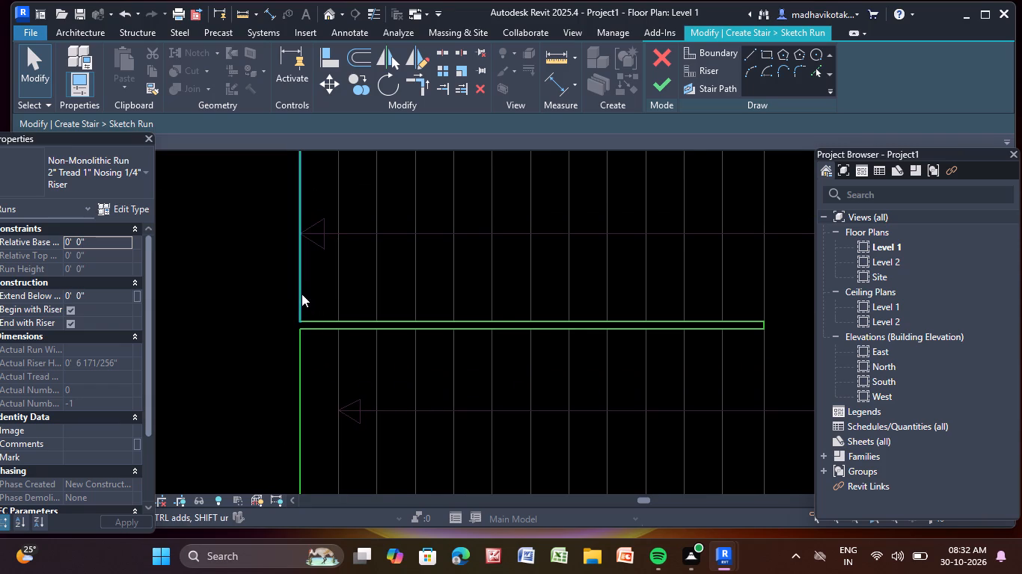
click(302, 294)
key(Delete)
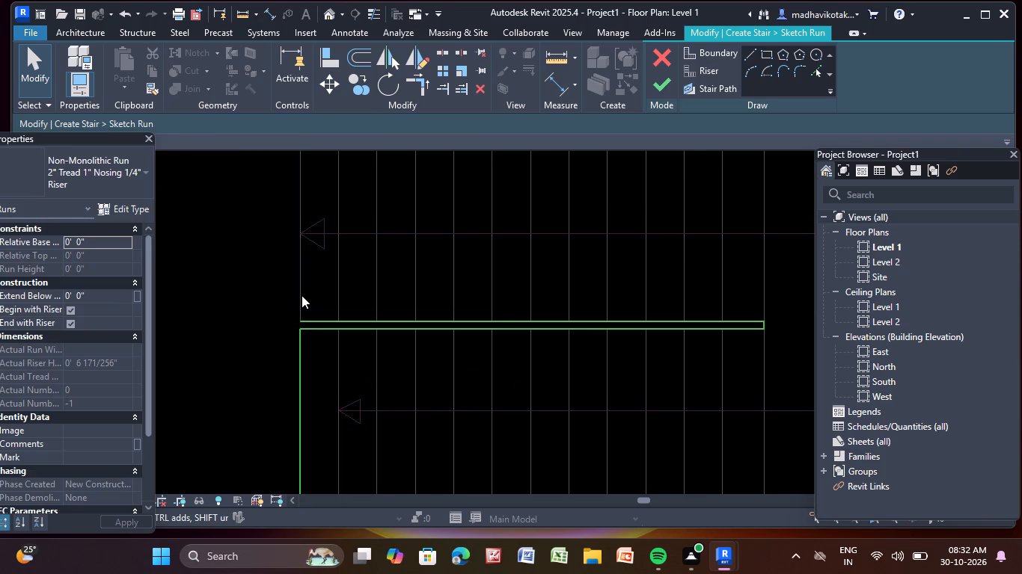
click(295, 390)
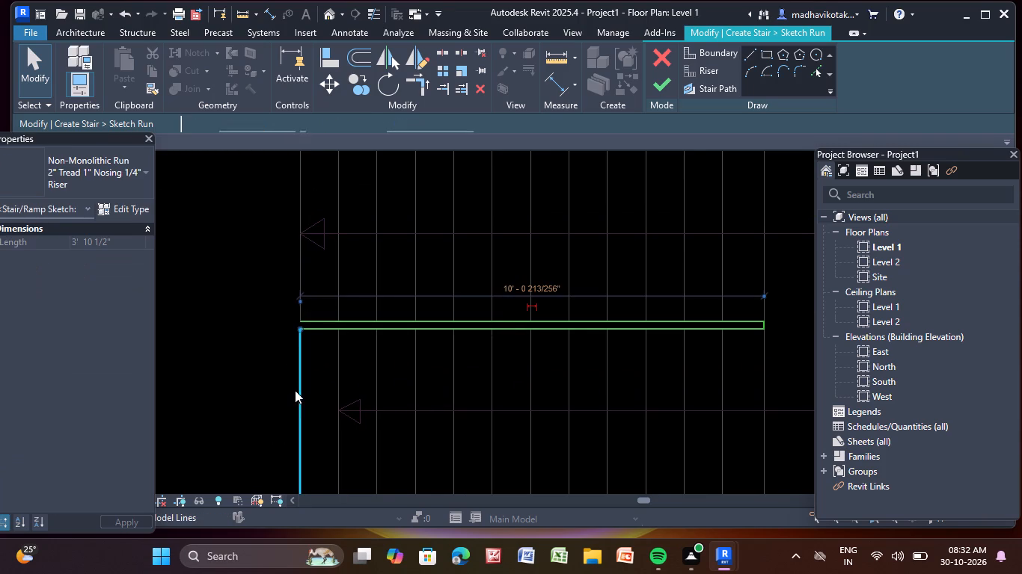
key(Delete)
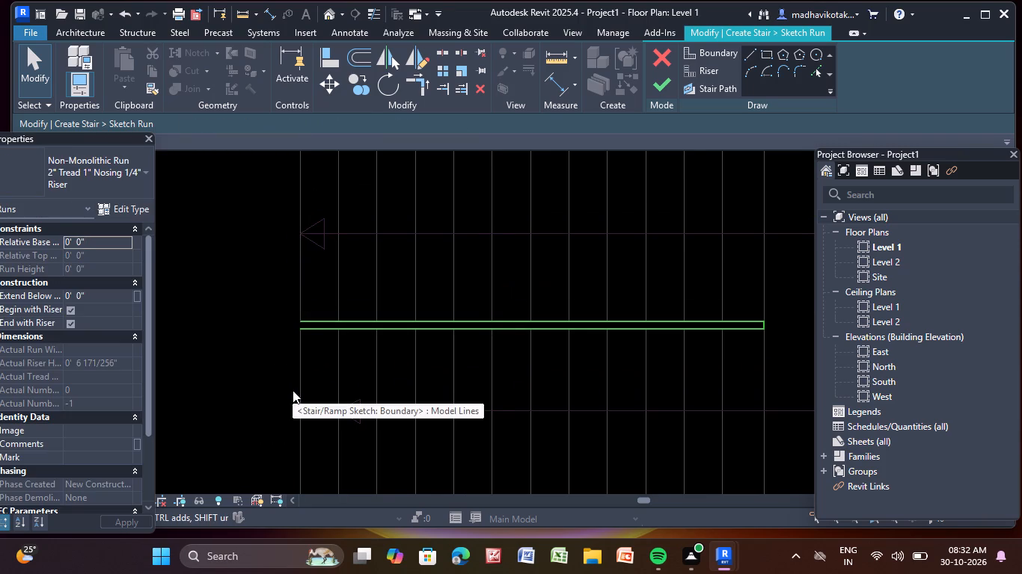
Draw the upper flight's first five riser lines from its left end, each spanning from the top wall boundary to the inner edge.
scroll(431, 280, down, 2)
middle_drag(446, 272, 448, 283)
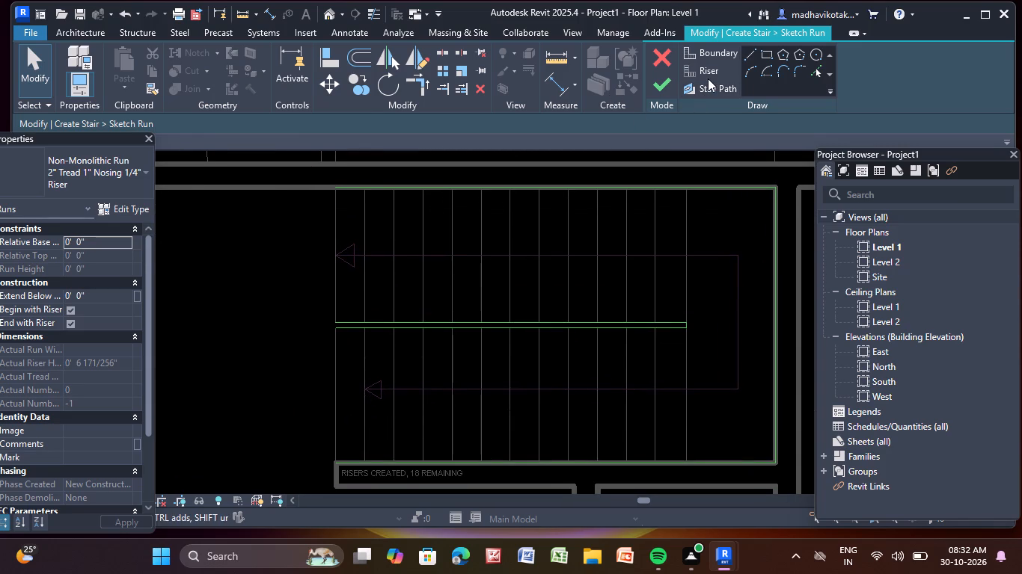
click(708, 78)
click(750, 54)
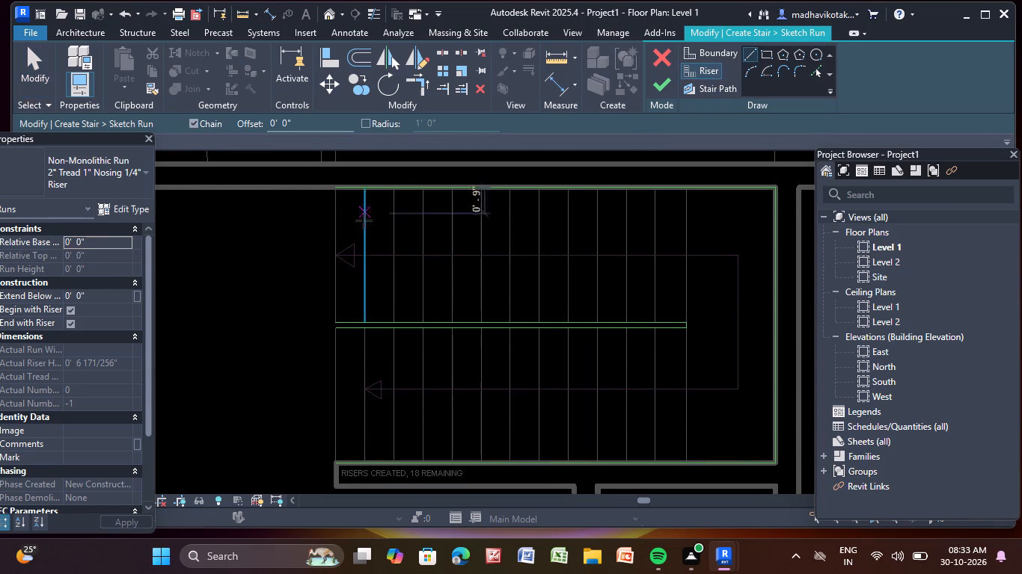
scroll(343, 198, up, 4)
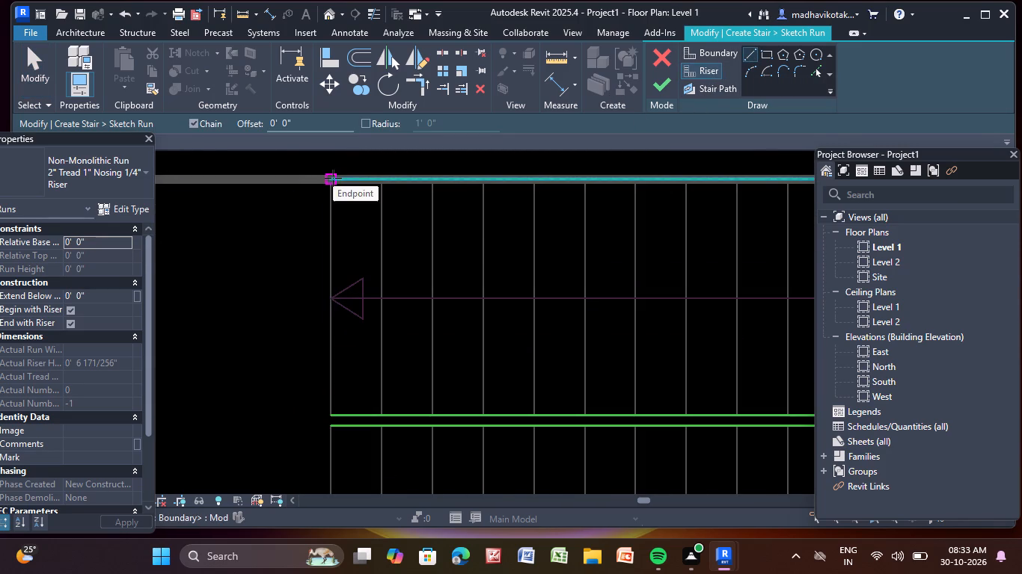
click(331, 178)
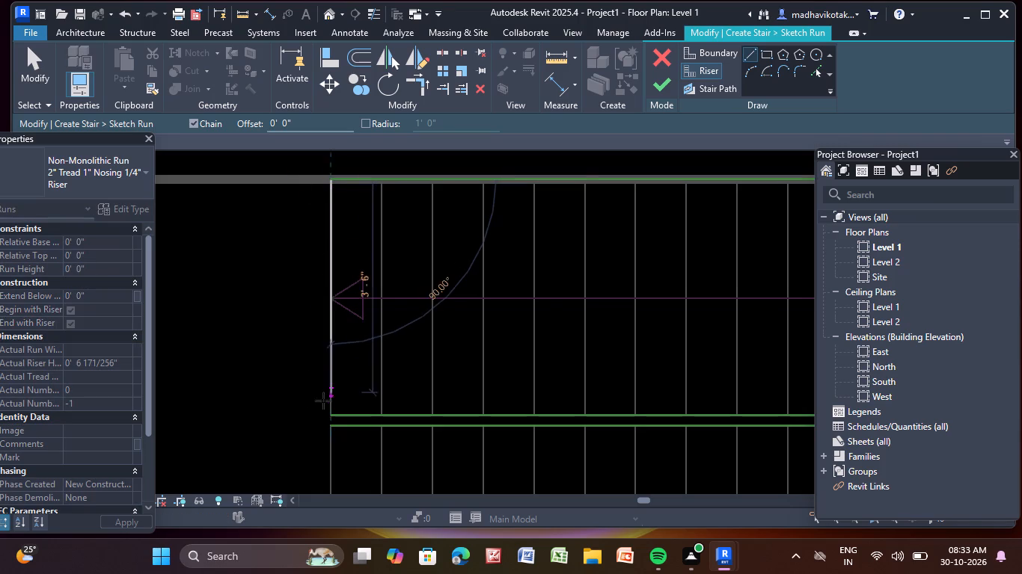
click(330, 414)
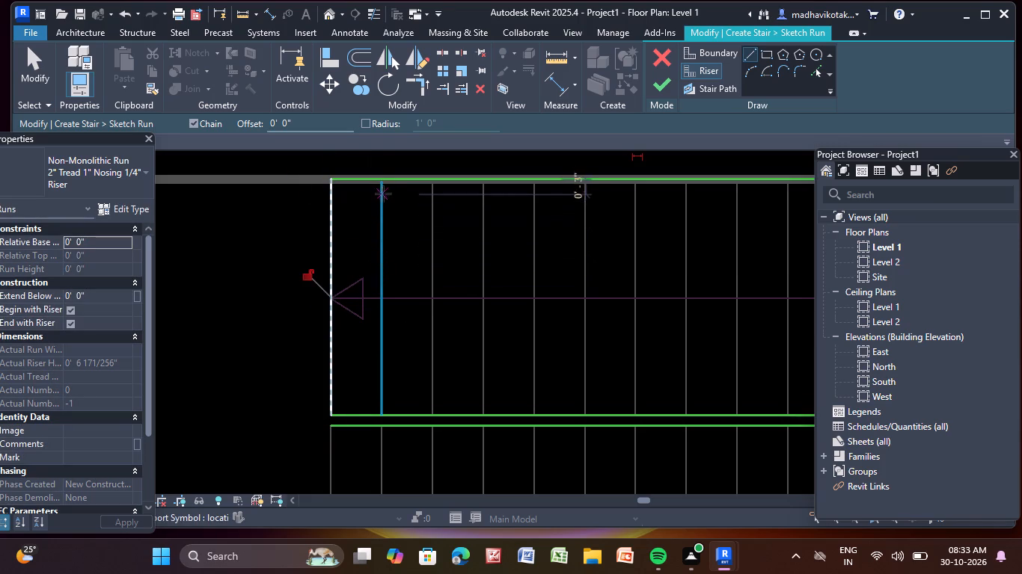
click(383, 179)
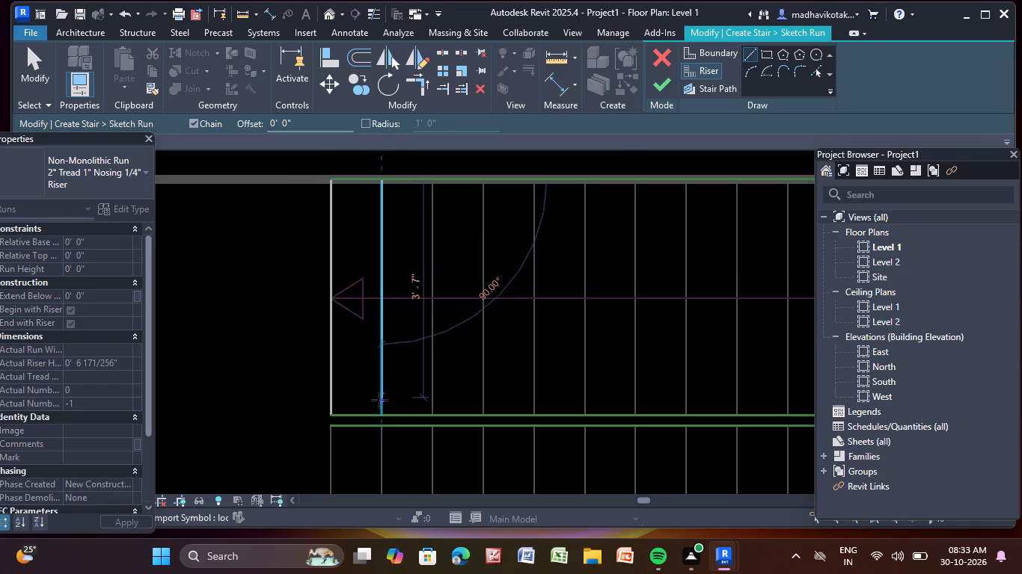
click(383, 413)
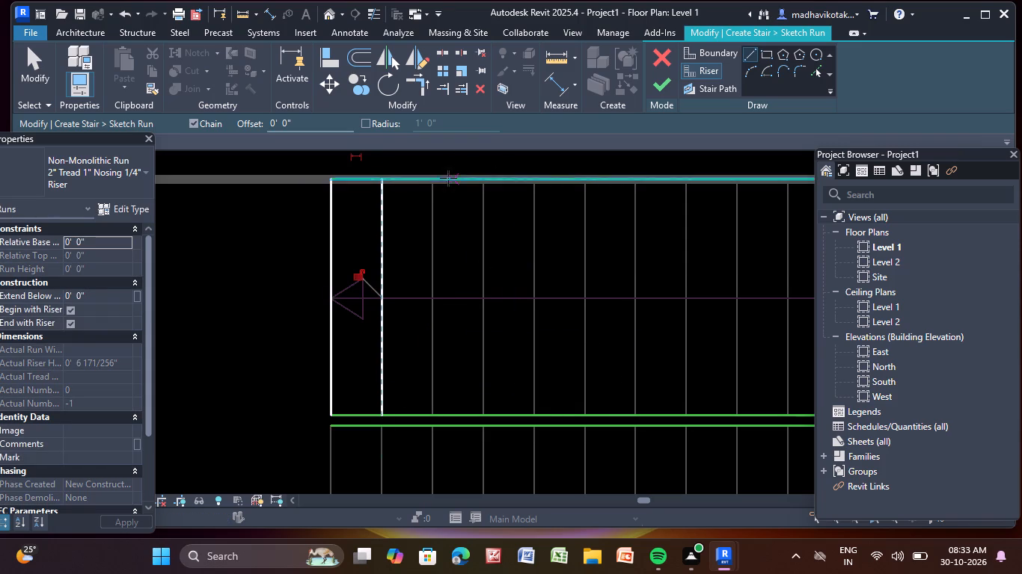
click(432, 182)
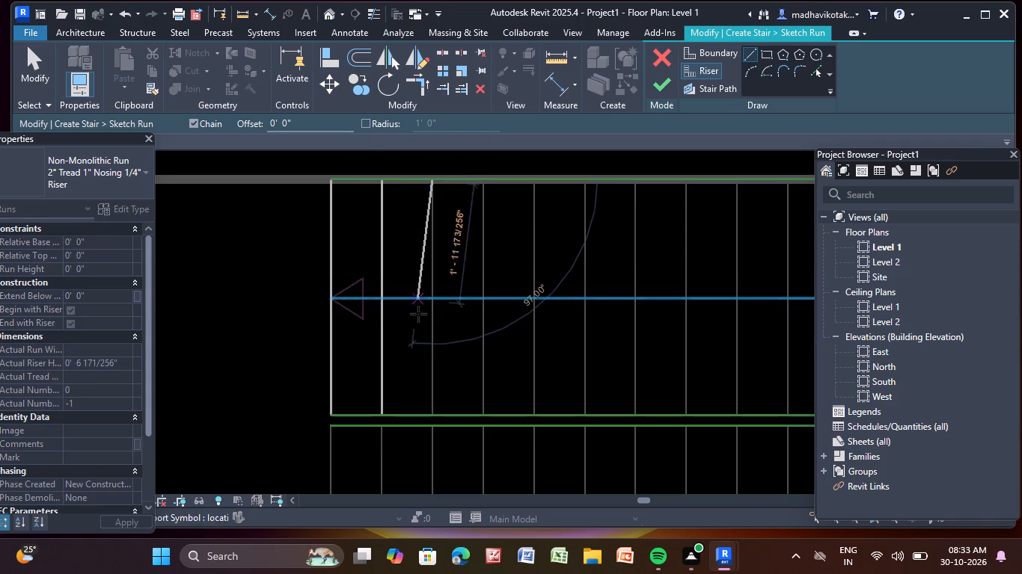
click(436, 413)
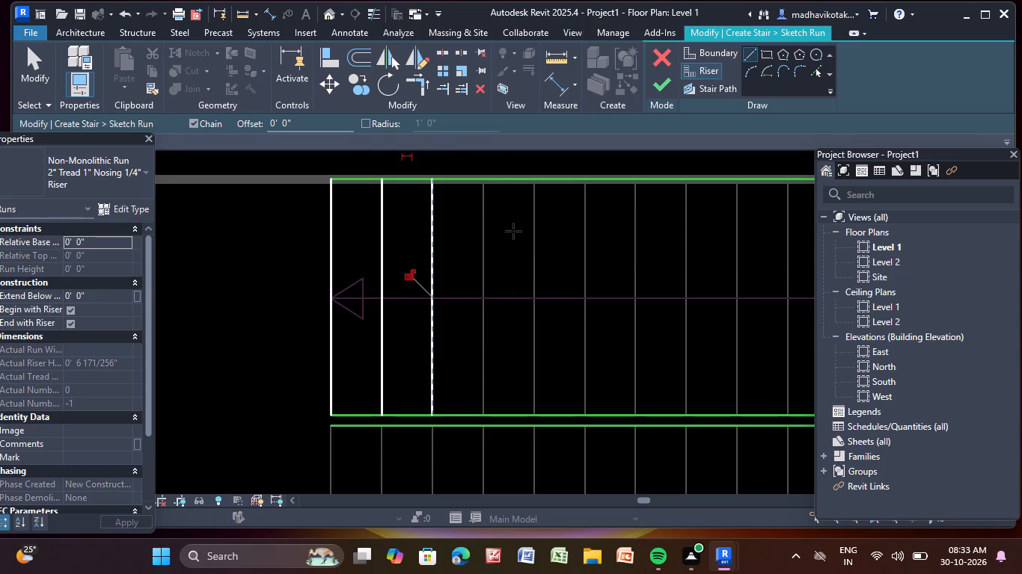
click(486, 177)
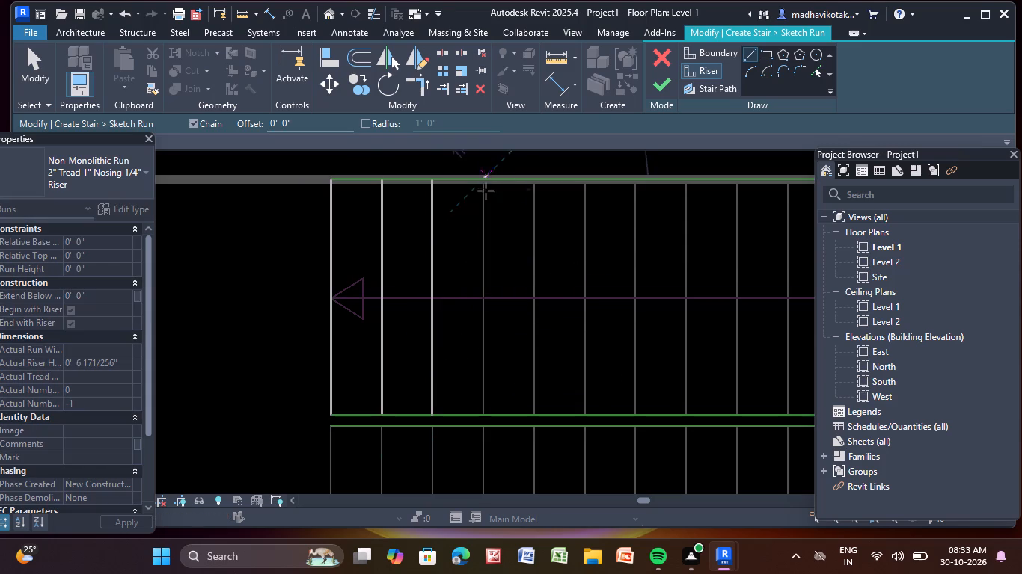
click(485, 415)
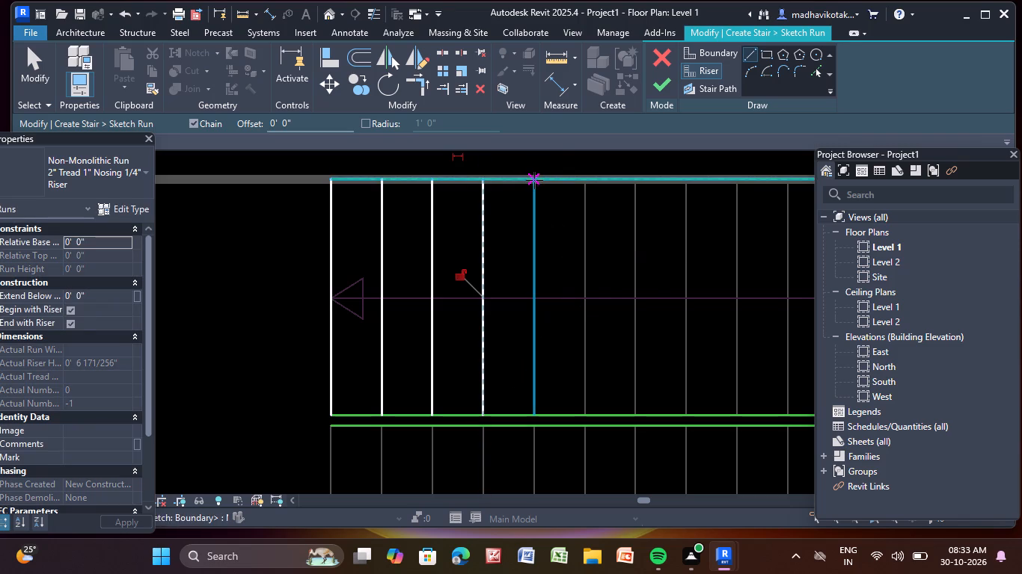
click(534, 180)
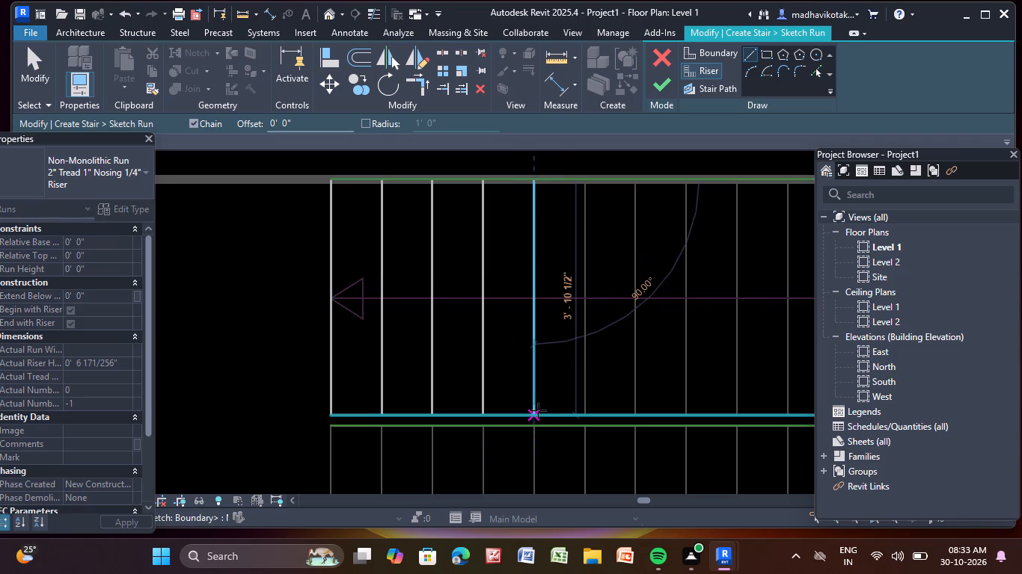
click(537, 410)
Draw the upper flight's sixth to ninth riser lines over the DWG treads, from the top boundary to the inner edge.
middle_drag(541, 374, 325, 318)
middle_drag(348, 277, 349, 336)
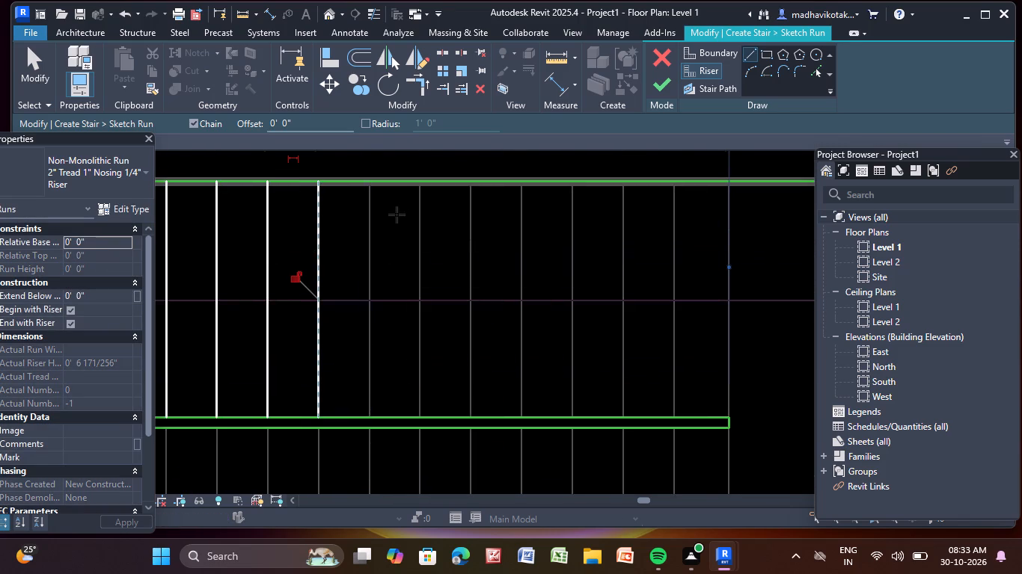
click(371, 182)
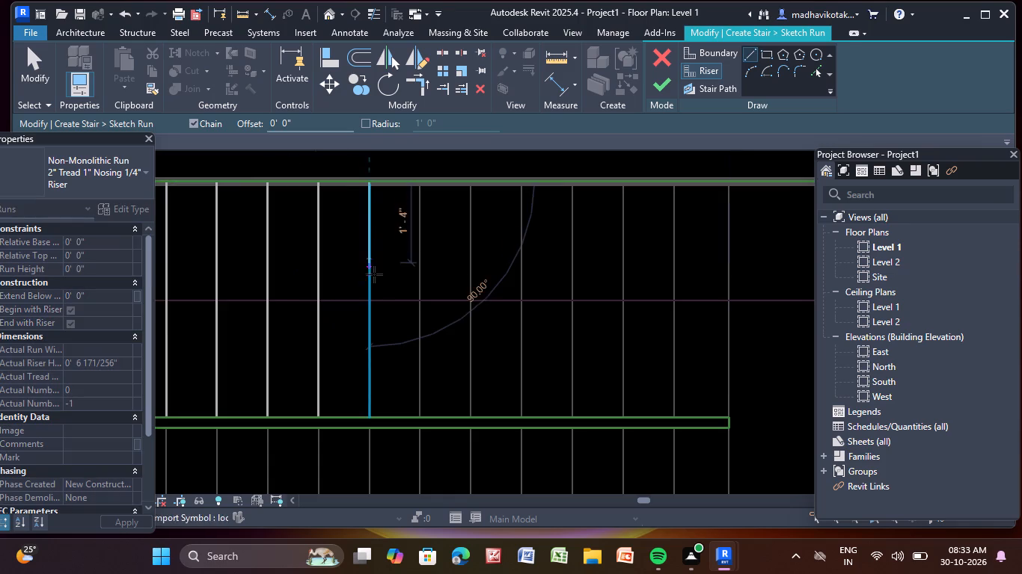
click(366, 417)
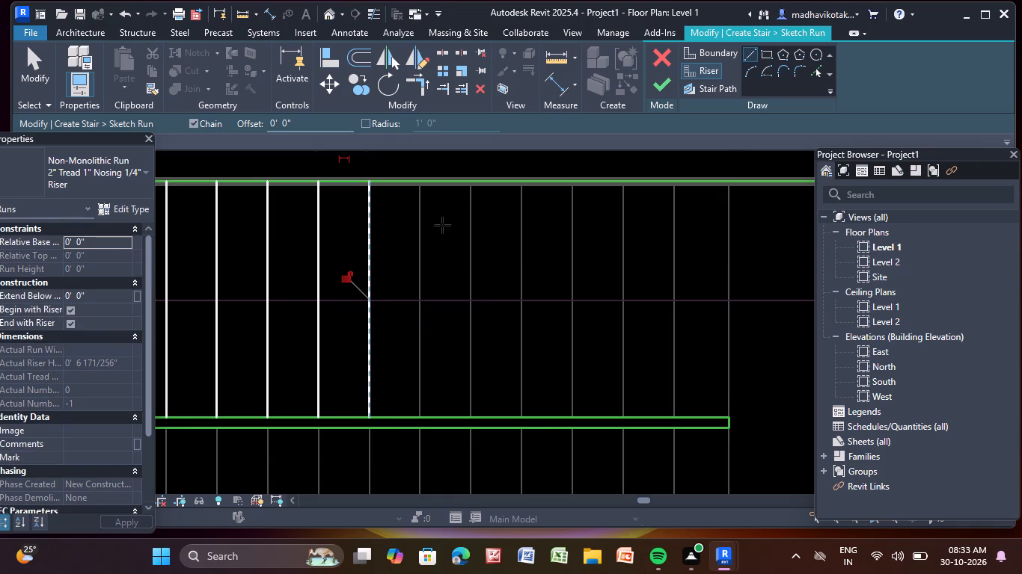
click(420, 184)
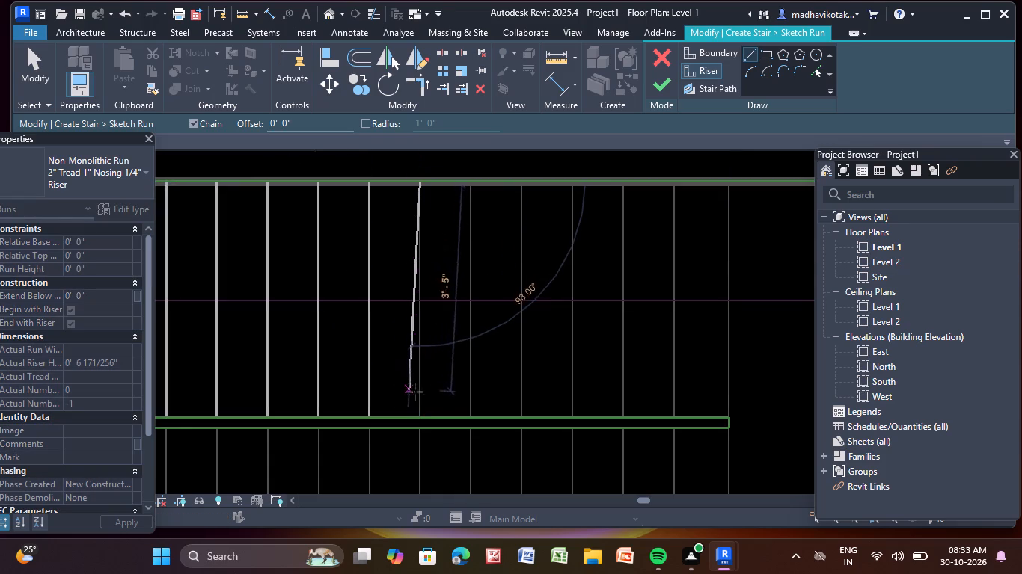
click(423, 420)
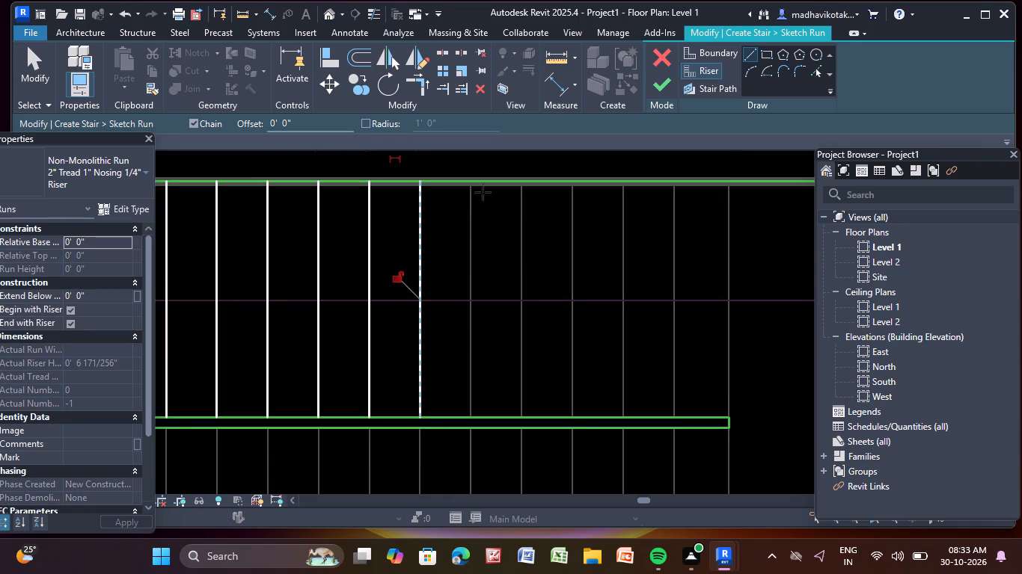
click(472, 185)
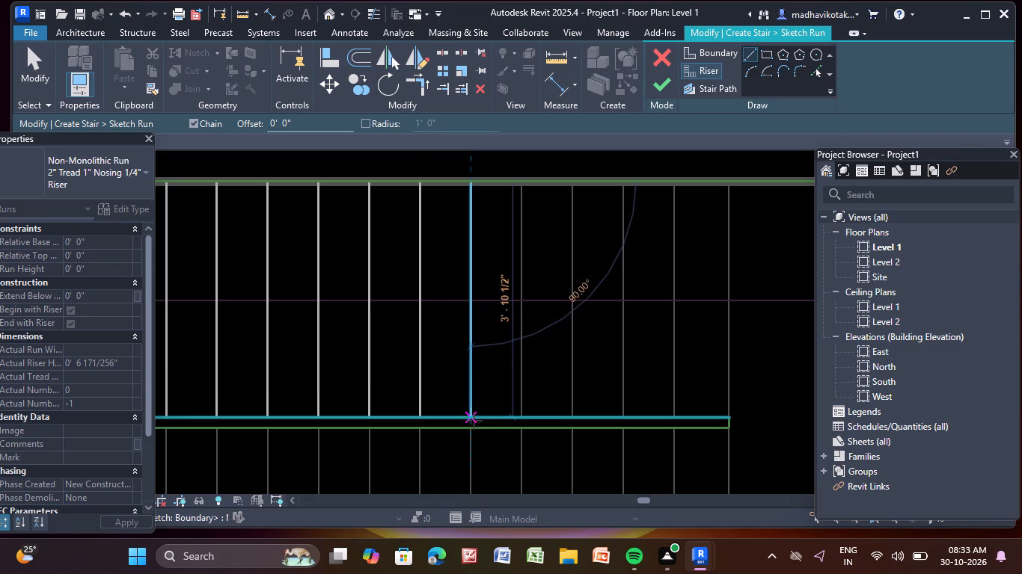
click(474, 421)
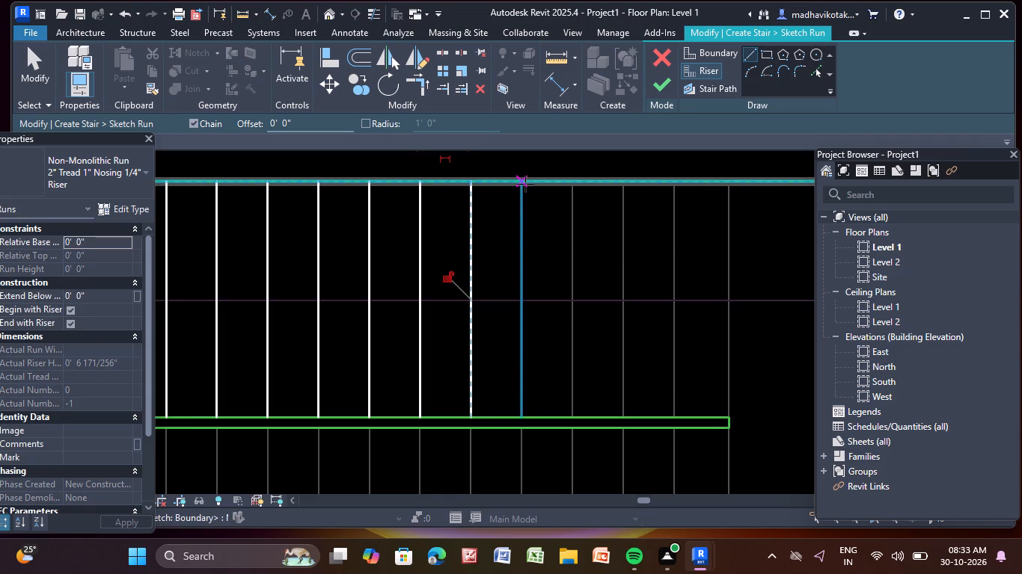
click(525, 184)
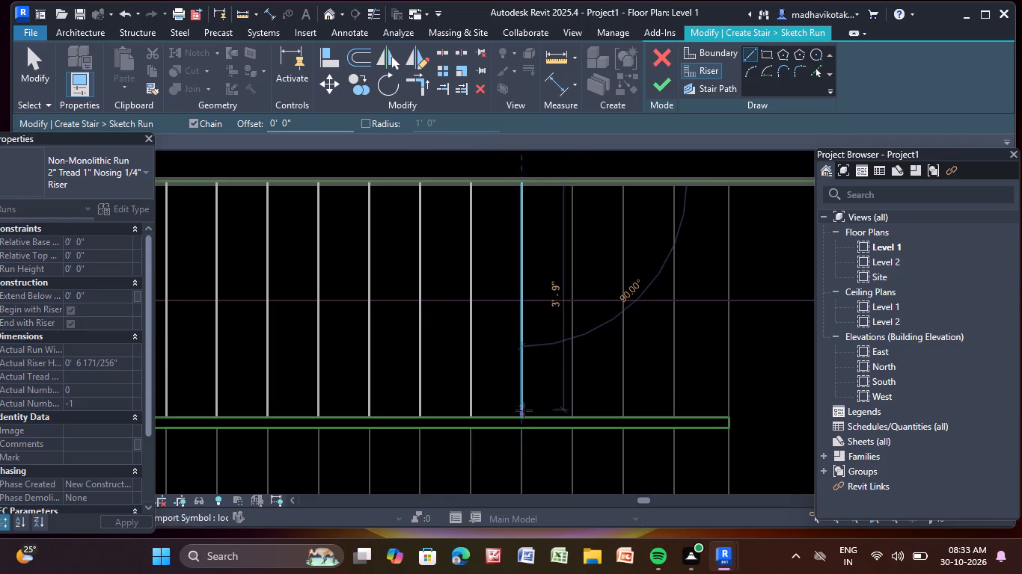
click(524, 418)
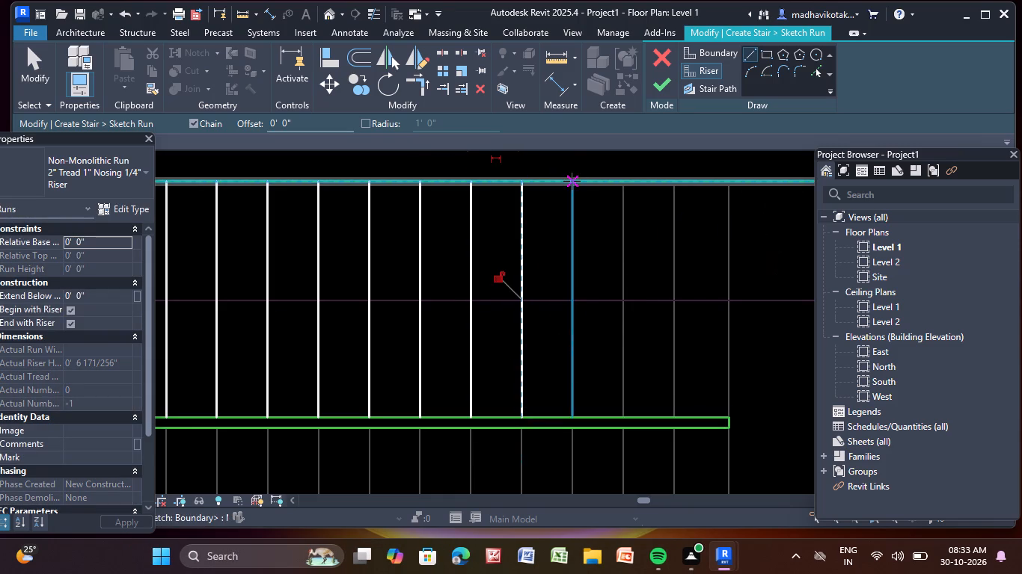
Draw the upper flight's tenth to thirteenth riser lines over the DWG treads, from the top boundary to the inner edge.
click(572, 182)
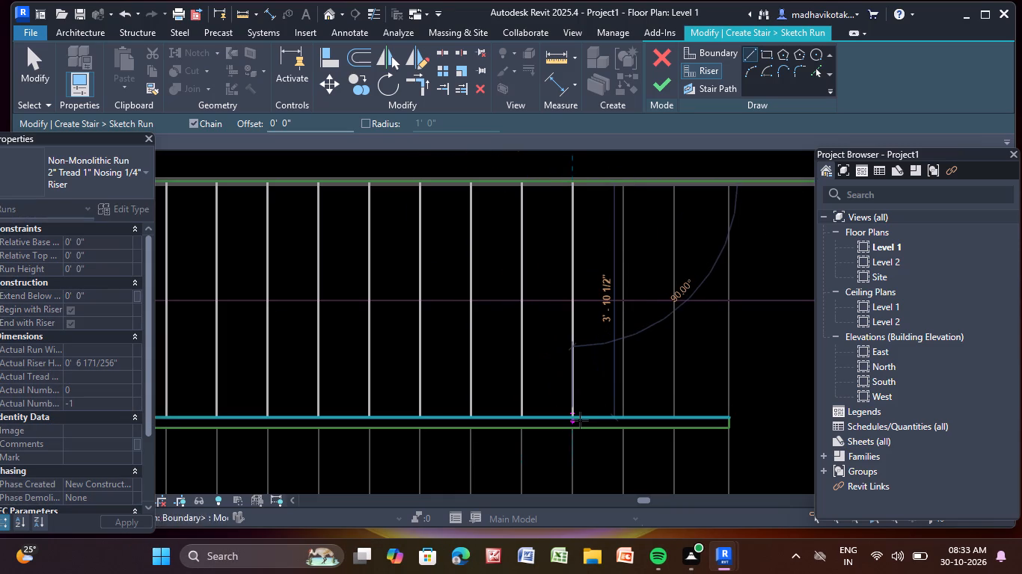
click(578, 420)
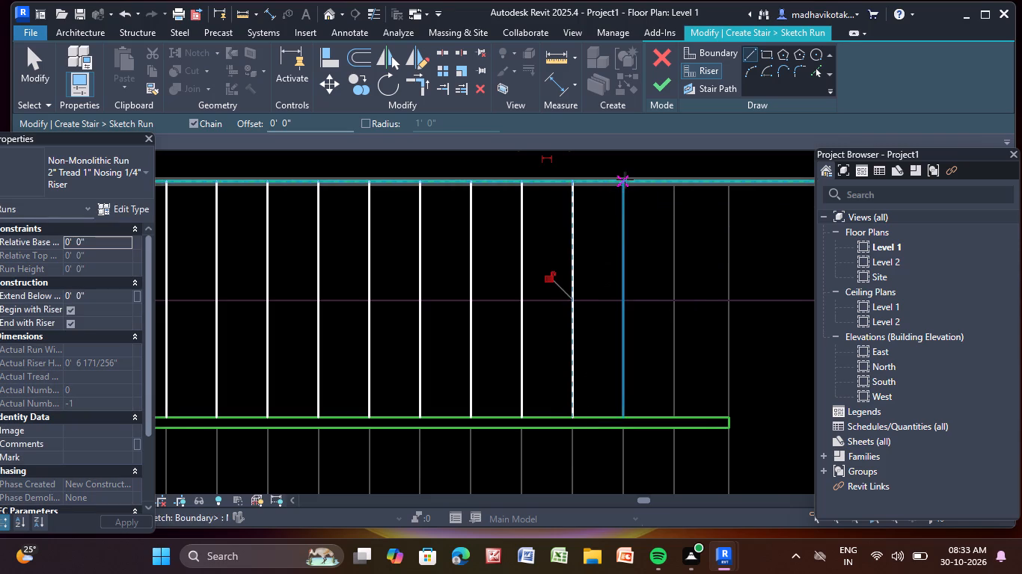
click(625, 179)
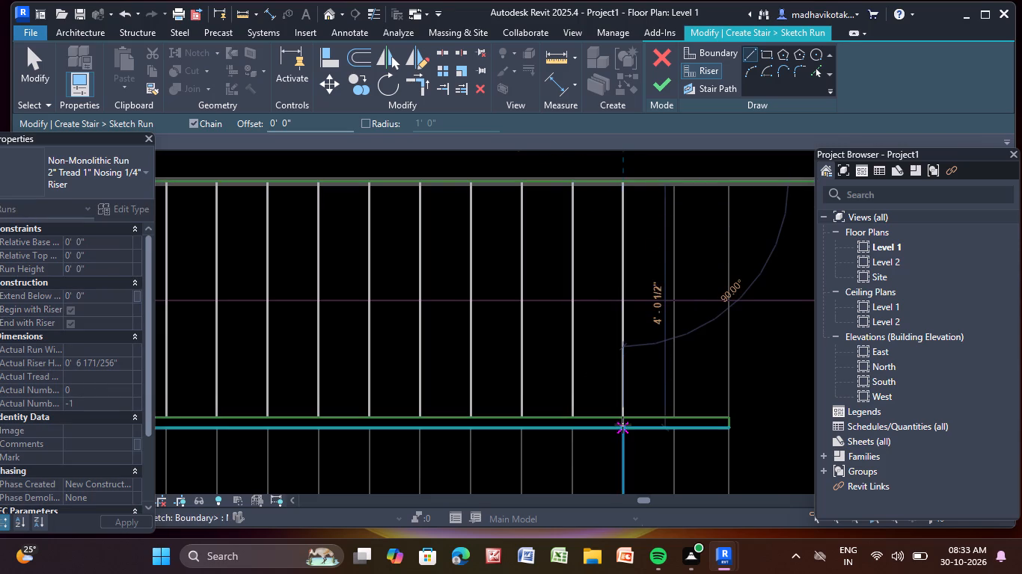
click(625, 418)
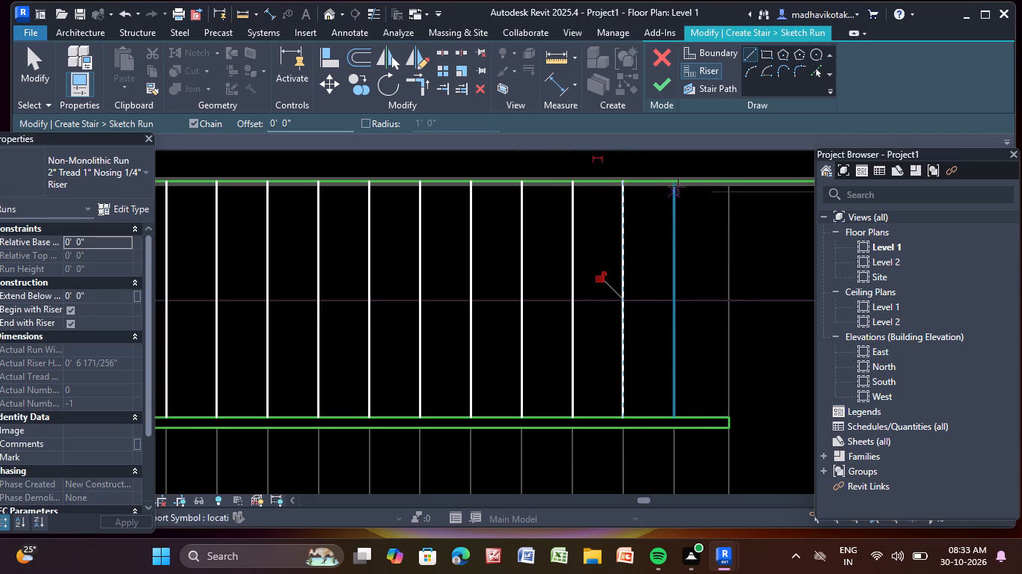
click(676, 178)
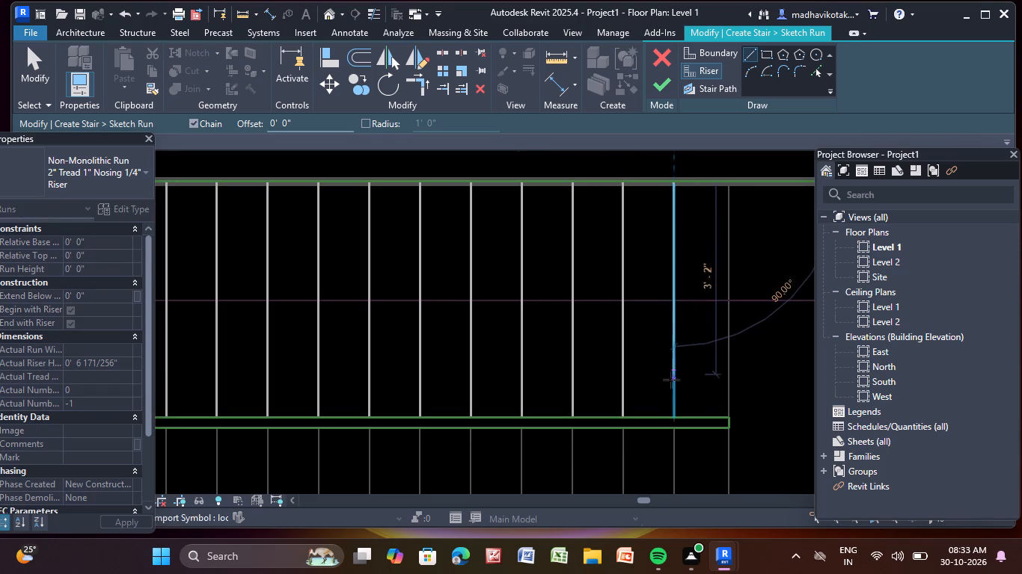
click(673, 419)
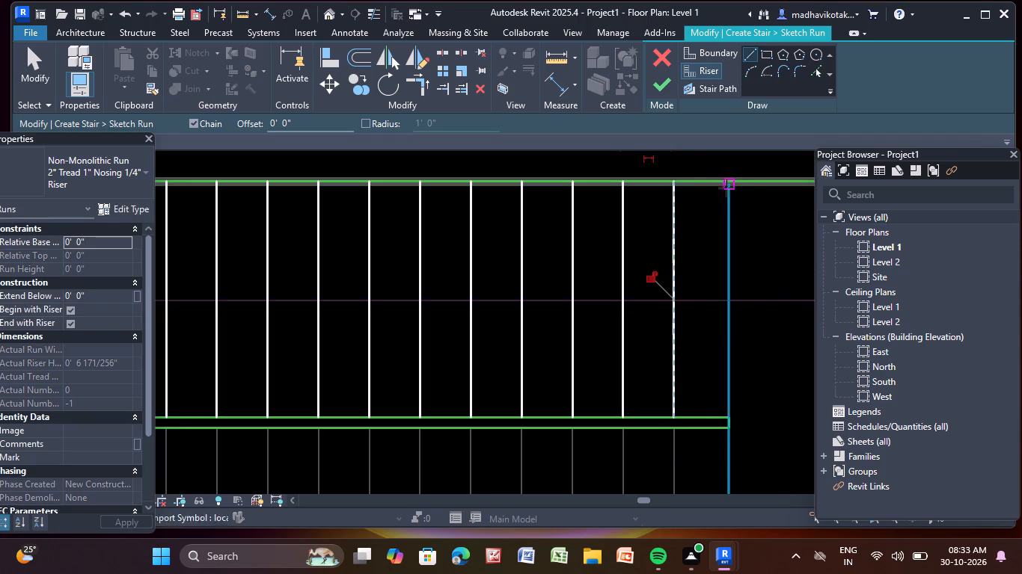
click(732, 176)
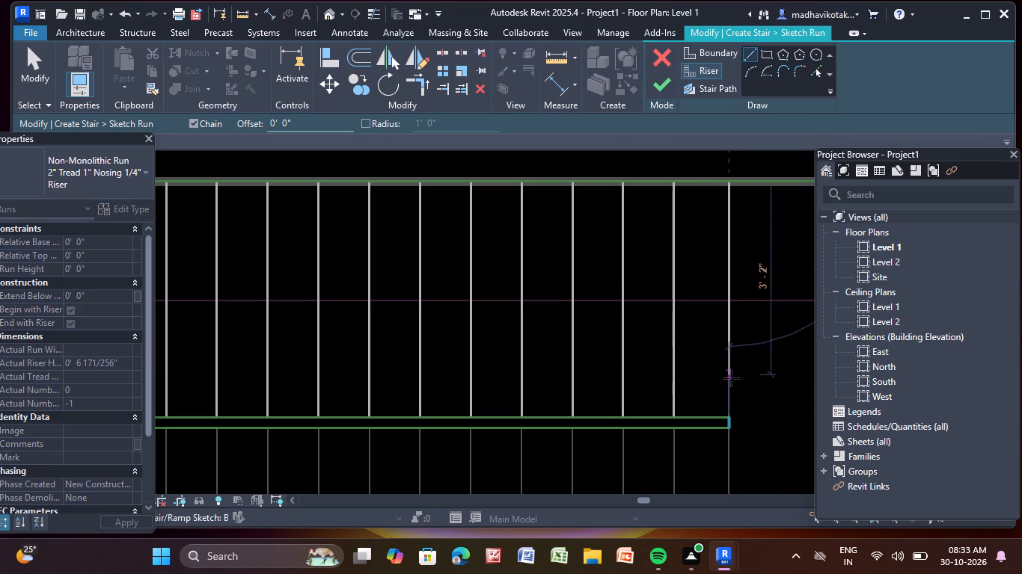
click(729, 419)
Draw the lower flight's first two riser lines from its left end, each spanning from the inner edge to the bottom wall boundary.
scroll(732, 410, down, 3)
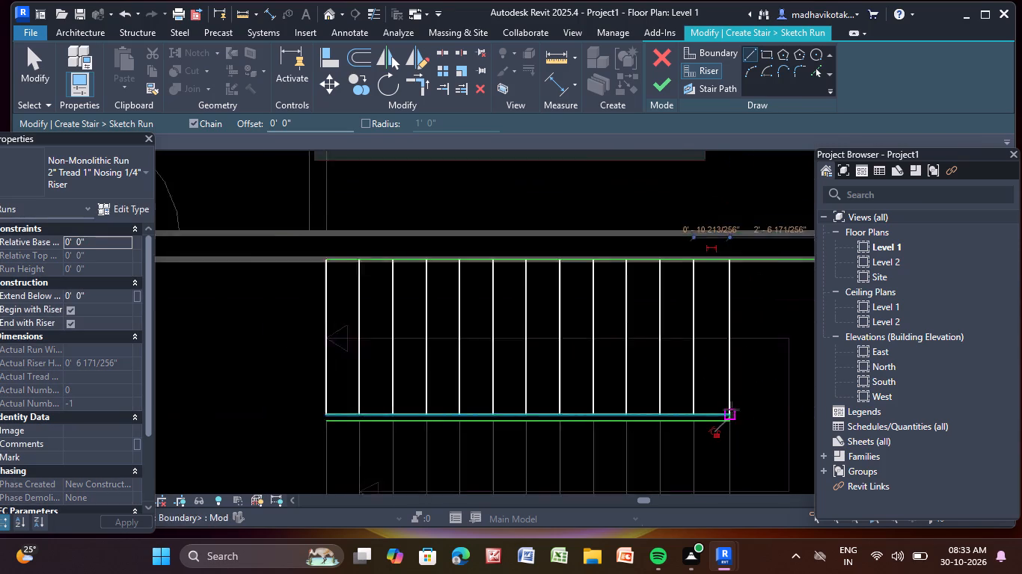
scroll(731, 410, down, 1)
middle_drag(729, 411, 744, 284)
scroll(744, 284, up, 2)
middle_drag(318, 325, 364, 265)
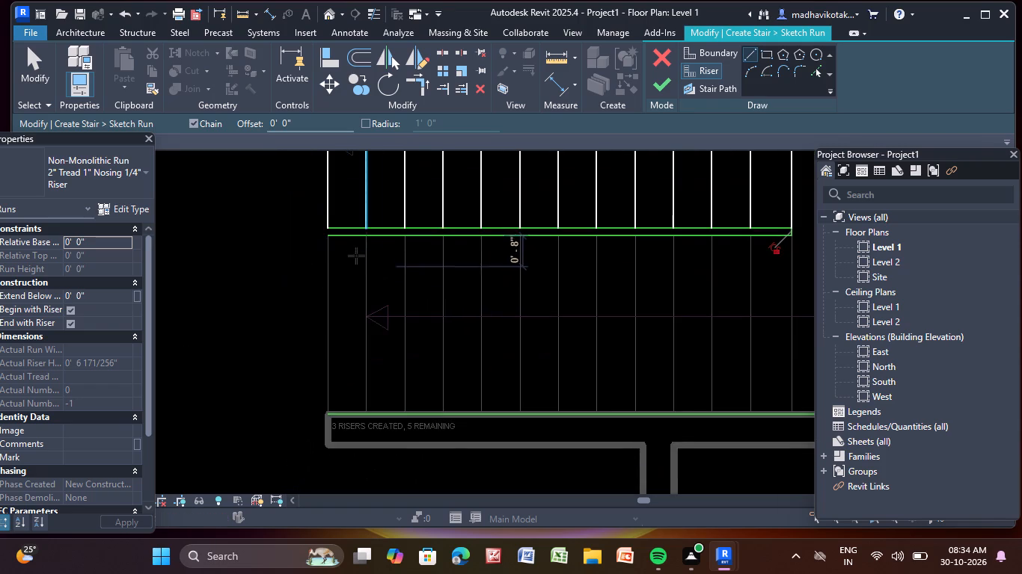
scroll(328, 255, up, 3)
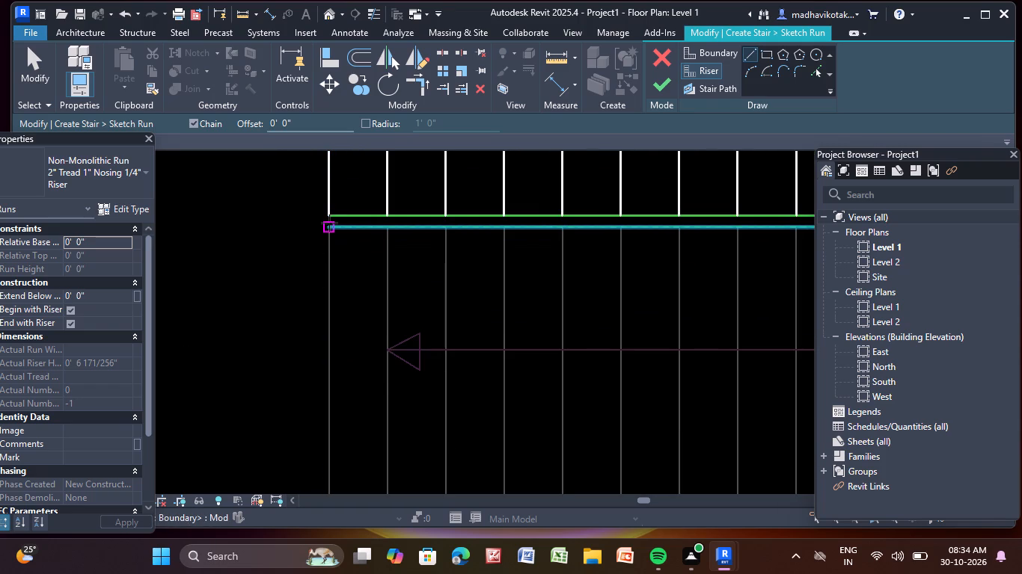
click(329, 226)
scroll(345, 341, up, 1)
middle_drag(345, 341, 367, 262)
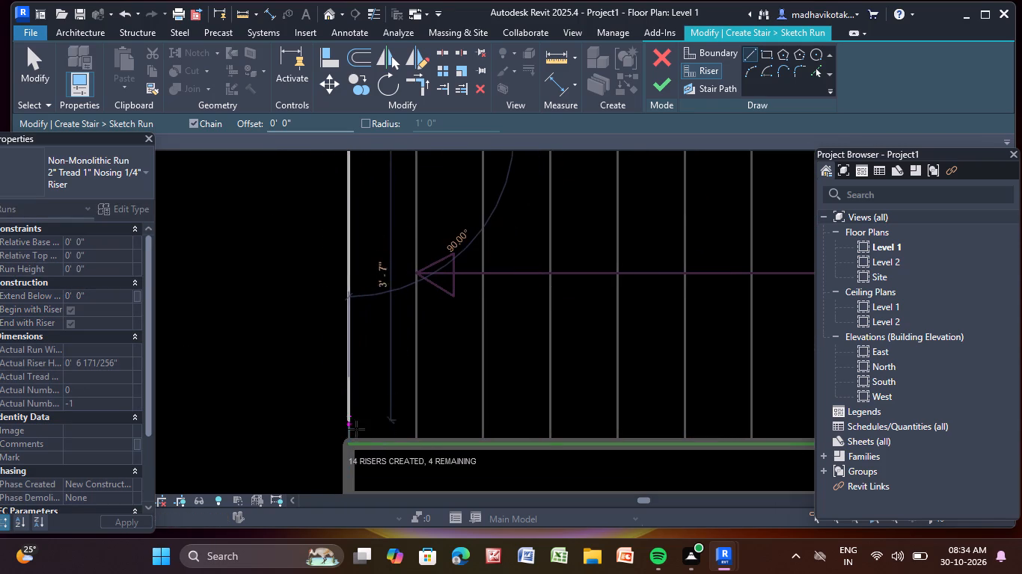
click(352, 442)
middle_drag(453, 333, 426, 399)
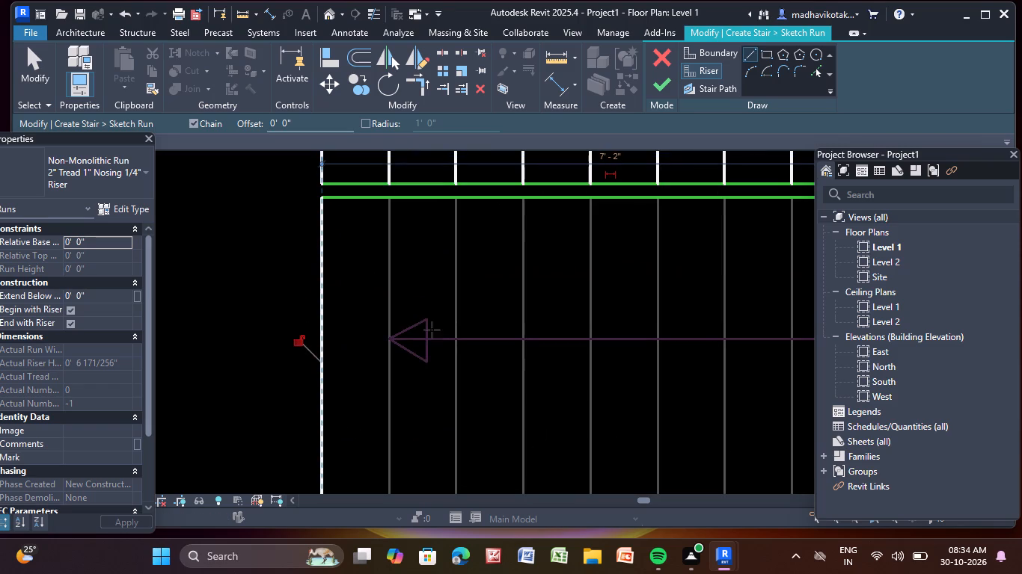
click(388, 195)
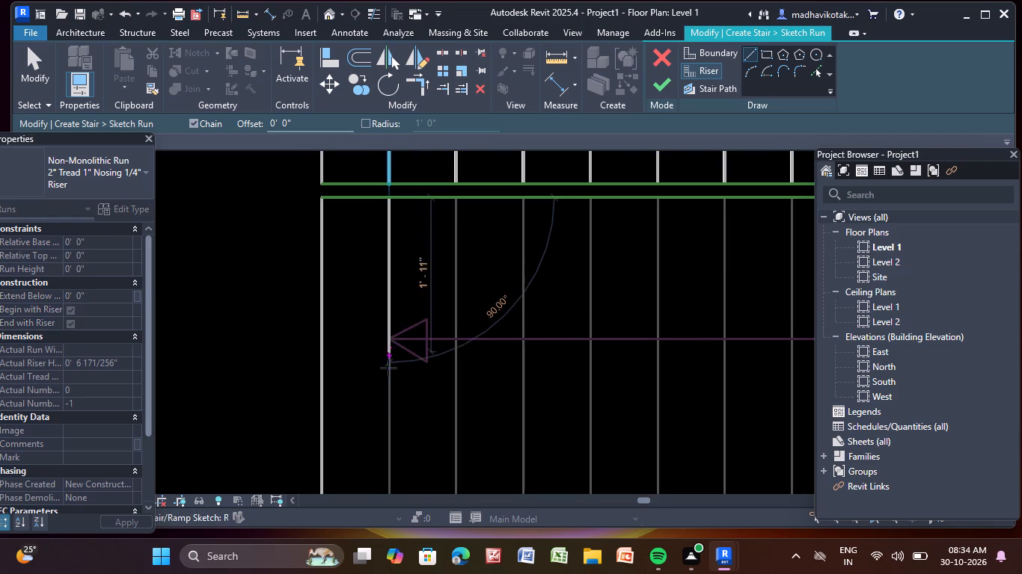
middle_drag(388, 298, 394, 204)
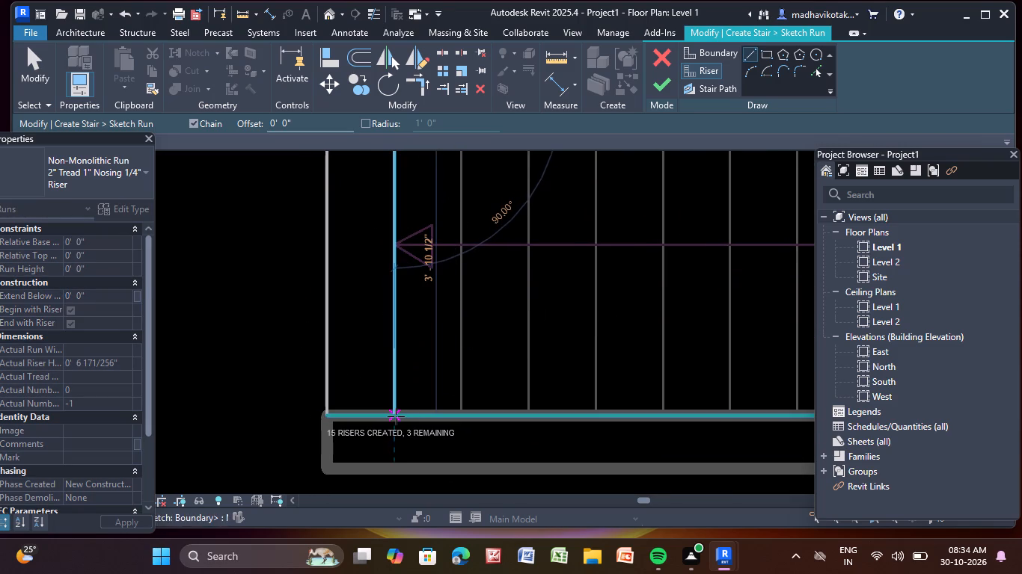
click(396, 415)
Draw the lower flight's third to fifth riser lines over the DWG treads, each about 3'-10 1/2" down to the bottom boundary.
scroll(423, 354, down, 3)
middle_drag(423, 354, 402, 379)
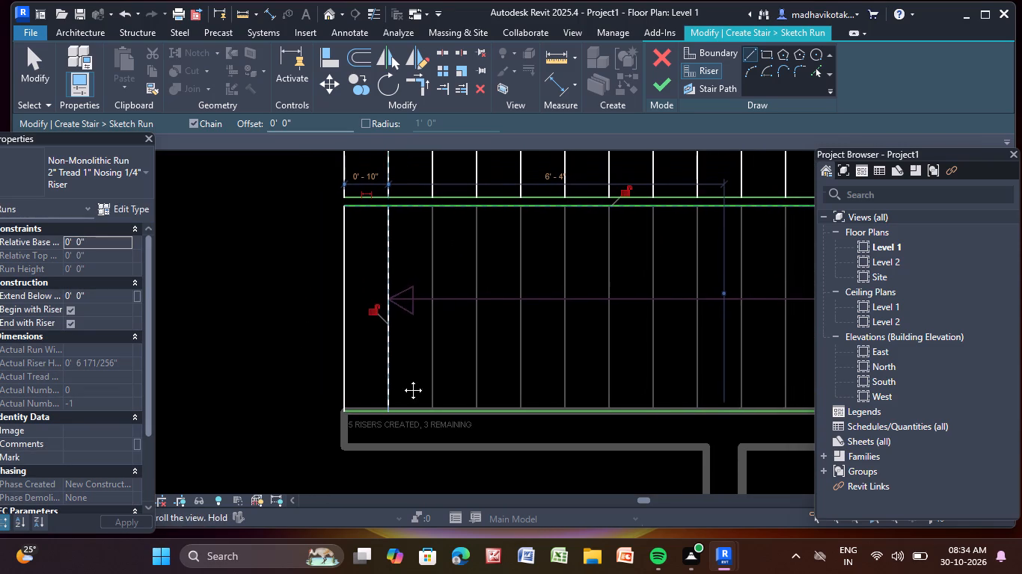
middle_drag(402, 379, 398, 381)
click(422, 217)
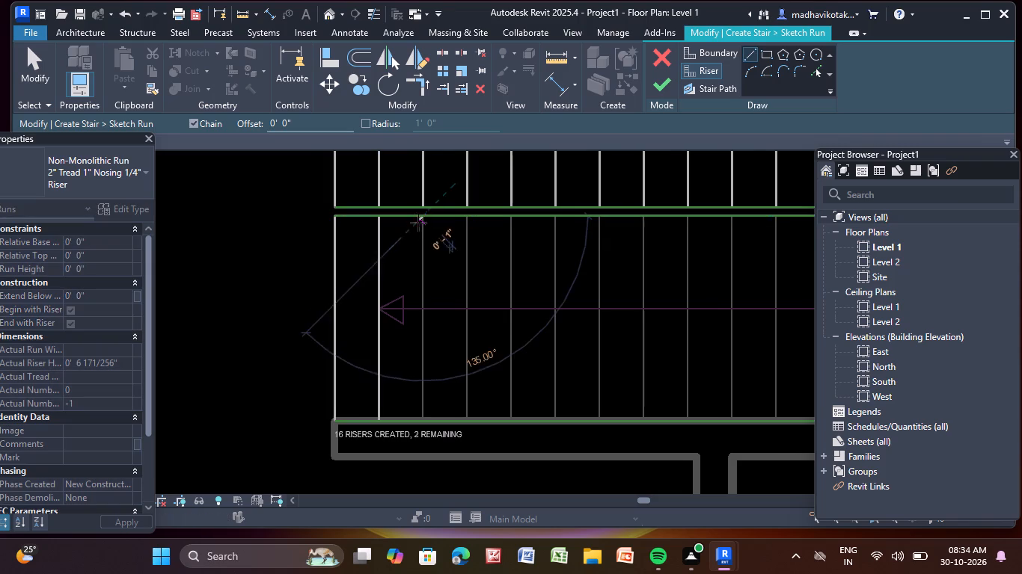
click(422, 425)
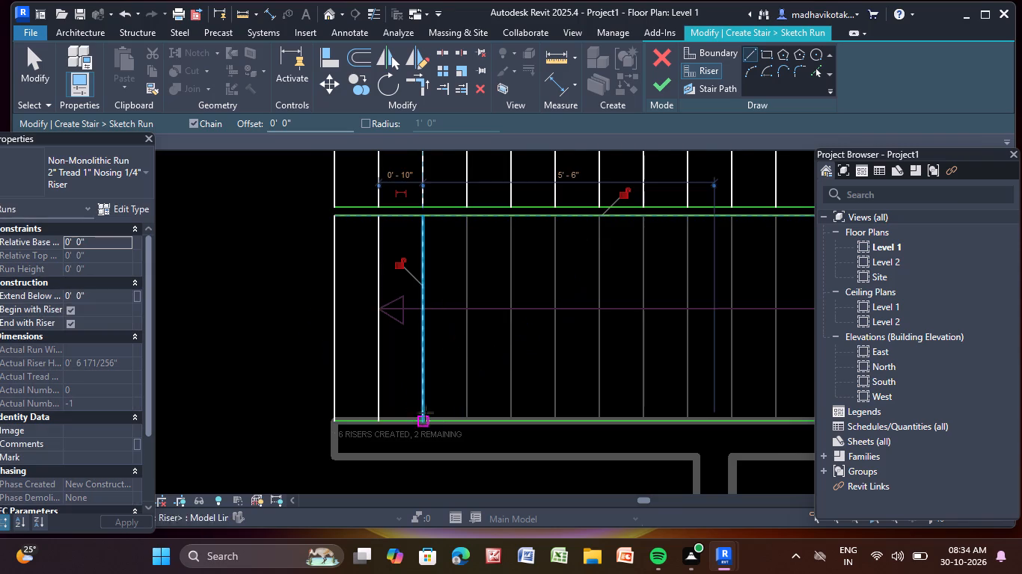
click(467, 215)
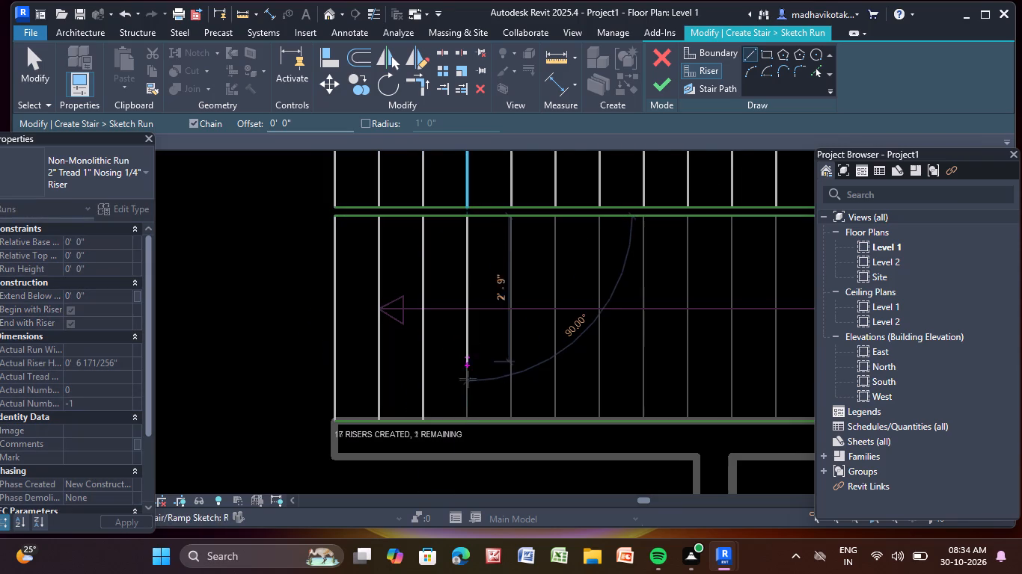
click(470, 424)
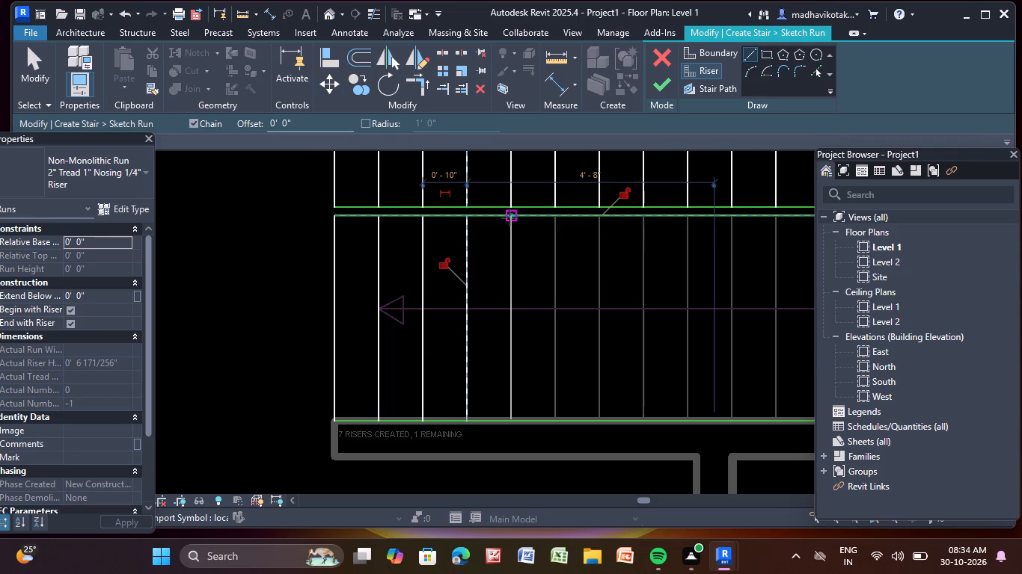
click(510, 217)
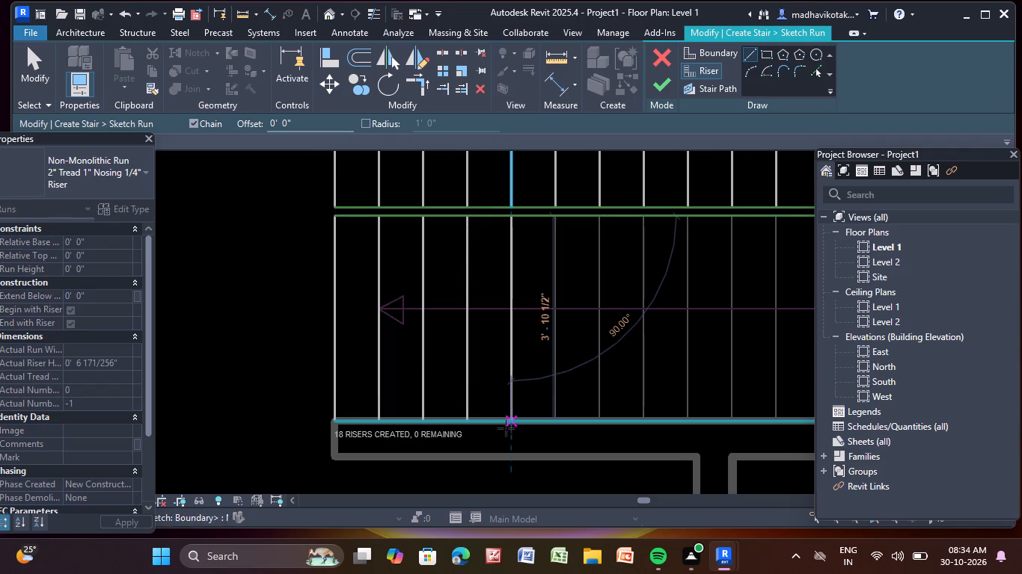
click(518, 418)
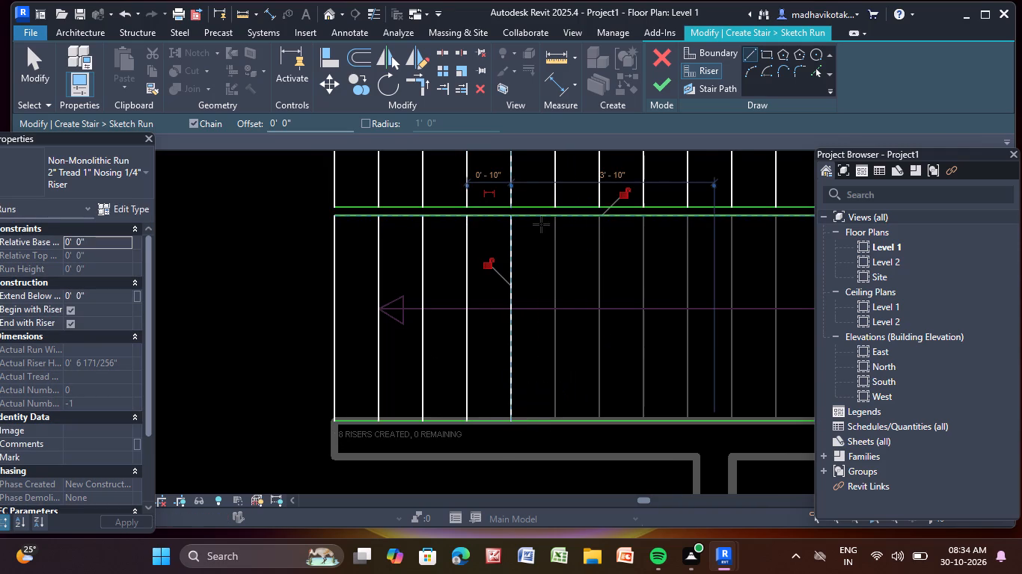
Draw the lower flight's sixth riser line, about 3'-10 1/2" from the inner edge to the bottom wall boundary.
middle_drag(497, 217, 444, 215)
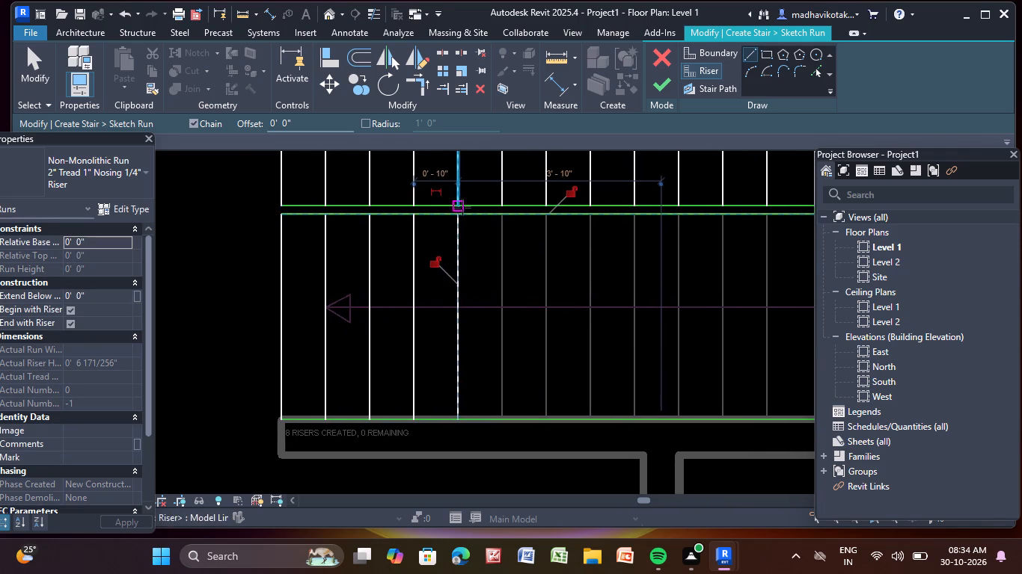
scroll(468, 209, up, 4)
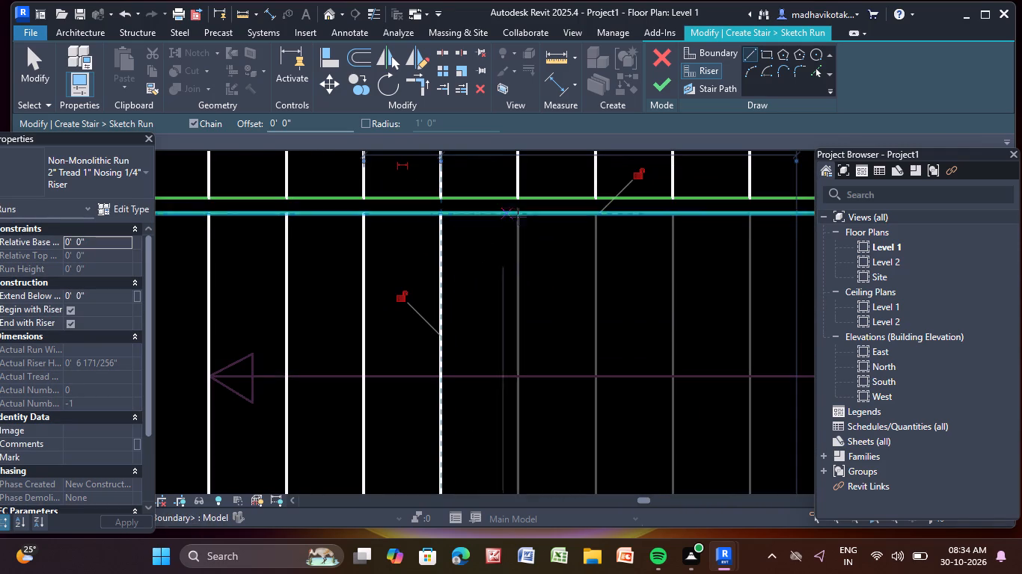
click(520, 212)
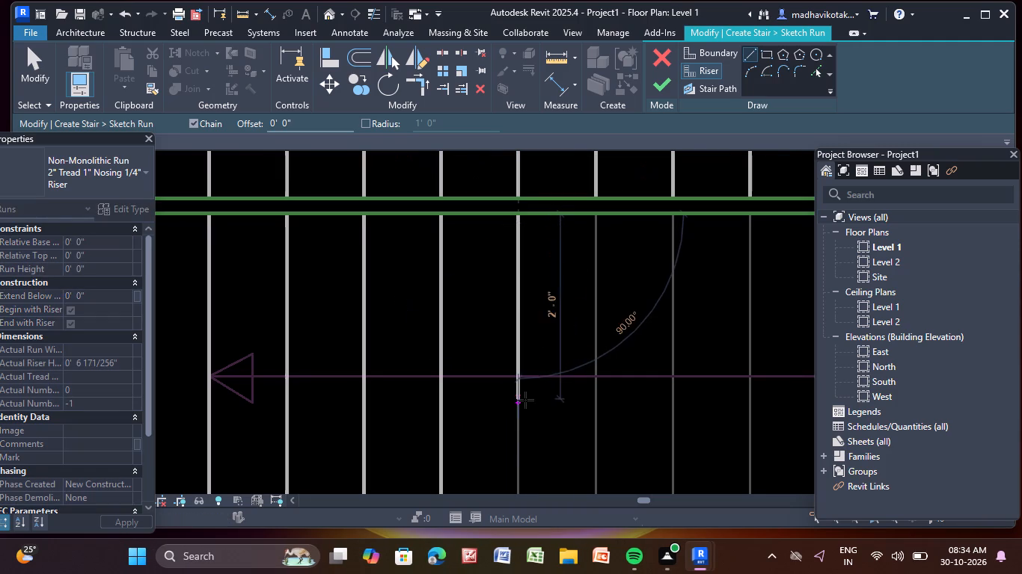
scroll(525, 400, down, 4)
middle_drag(525, 405, 510, 224)
scroll(510, 235, up, 1)
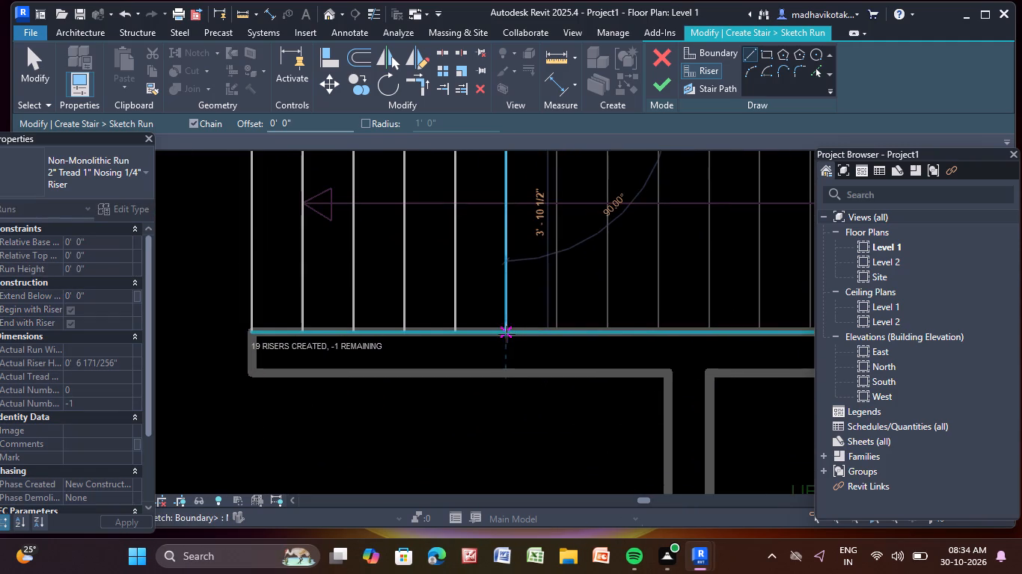
click(507, 334)
Draw the lower flight's seventh riser line over the DWG tread, from the inner edge to the bottom wall boundary.
scroll(520, 305, down, 2)
middle_drag(521, 304, 391, 420)
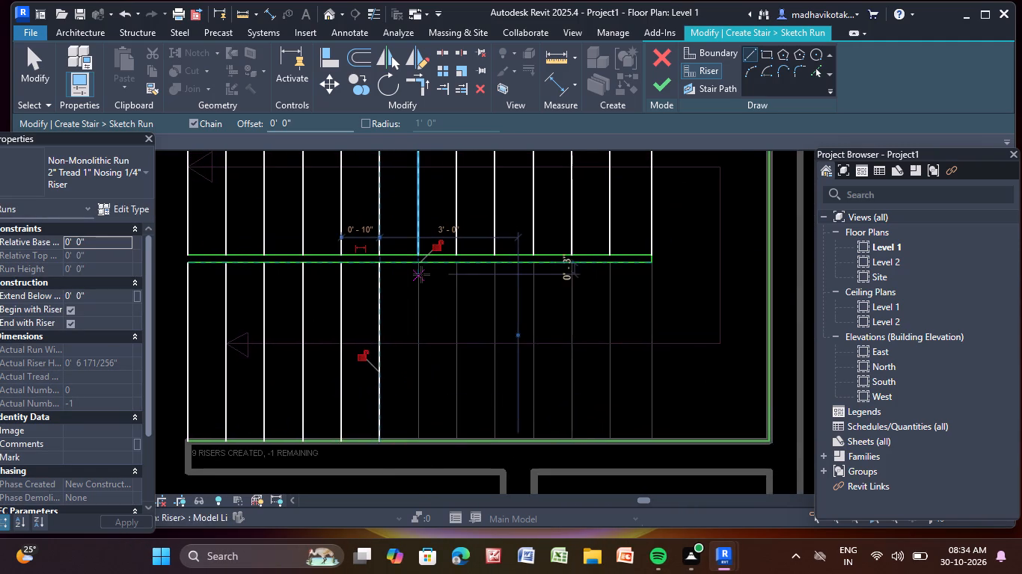
scroll(417, 267, up, 7)
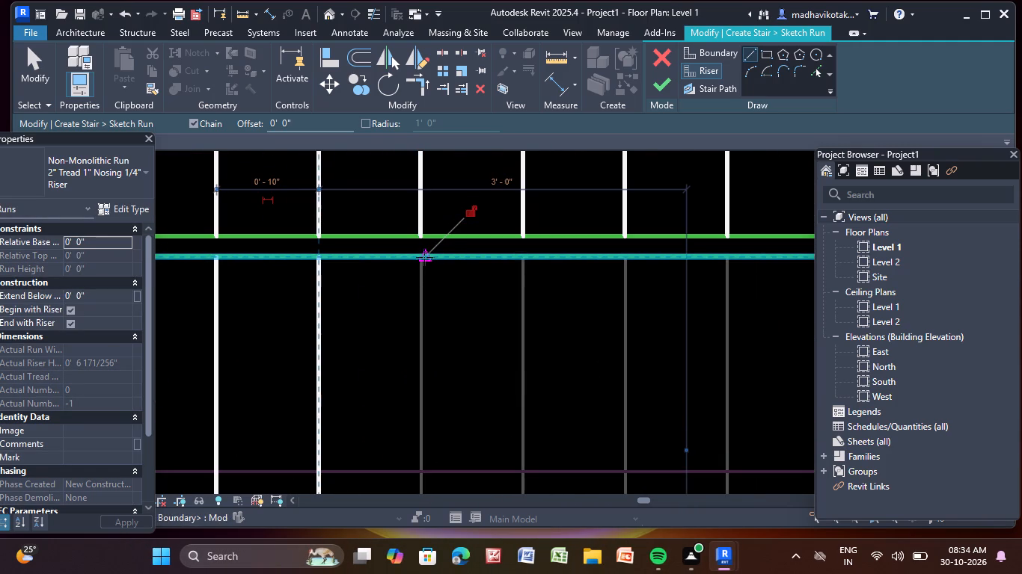
scroll(419, 256, up, 9)
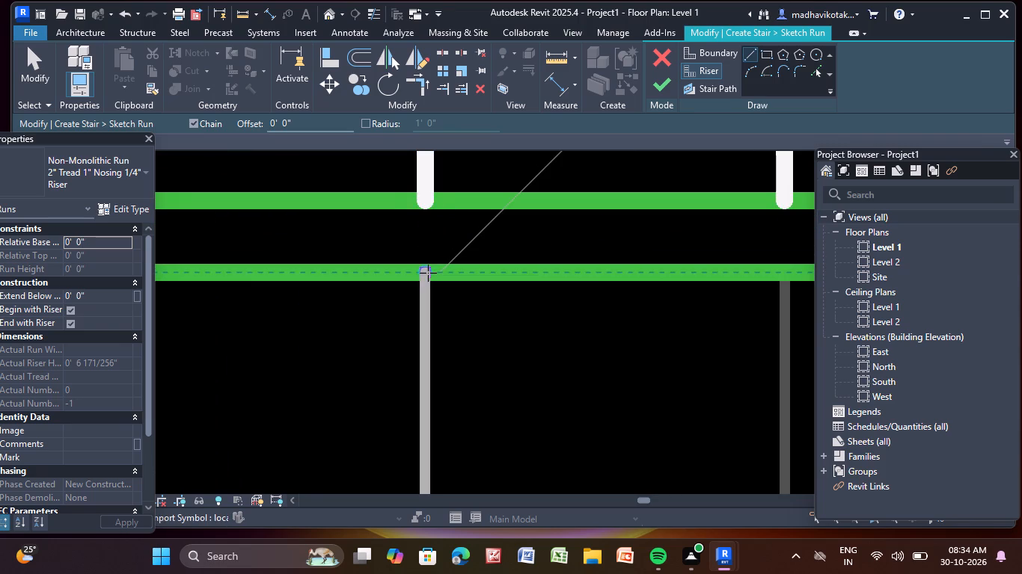
click(426, 271)
scroll(432, 357, down, 4)
middle_drag(432, 359, 456, 150)
scroll(456, 150, up, 1)
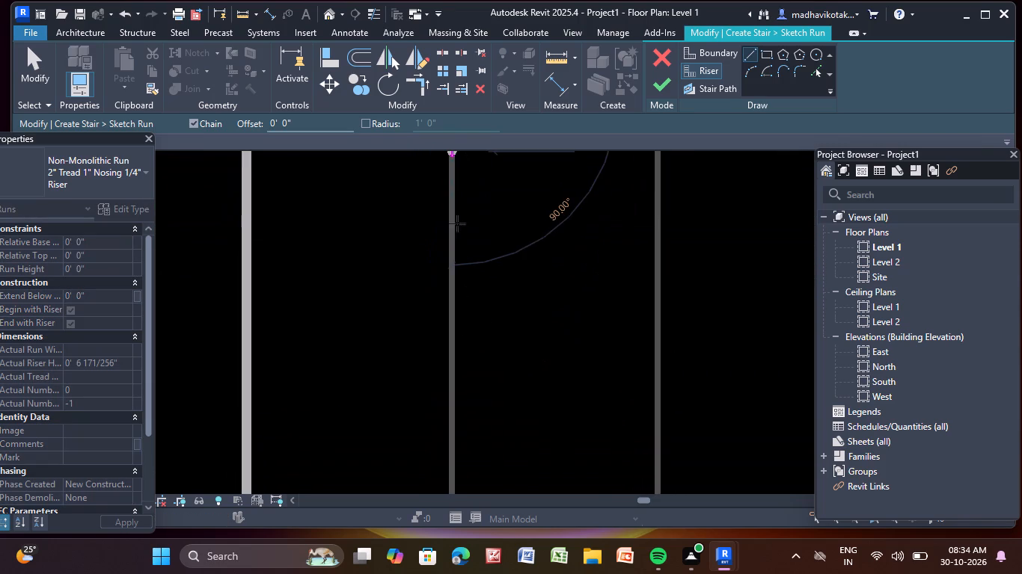
scroll(450, 377, down, 3)
middle_drag(447, 377, 449, 298)
scroll(441, 434, down, 3)
middle_drag(441, 433, 437, 292)
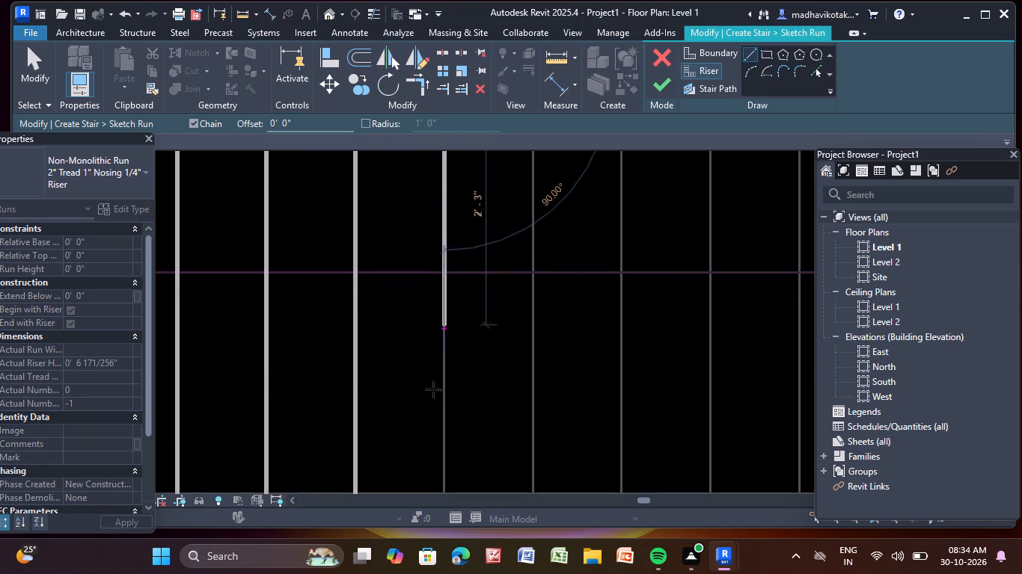
scroll(438, 437, down, 2)
middle_drag(432, 390, 424, 310)
scroll(425, 413, up, 1)
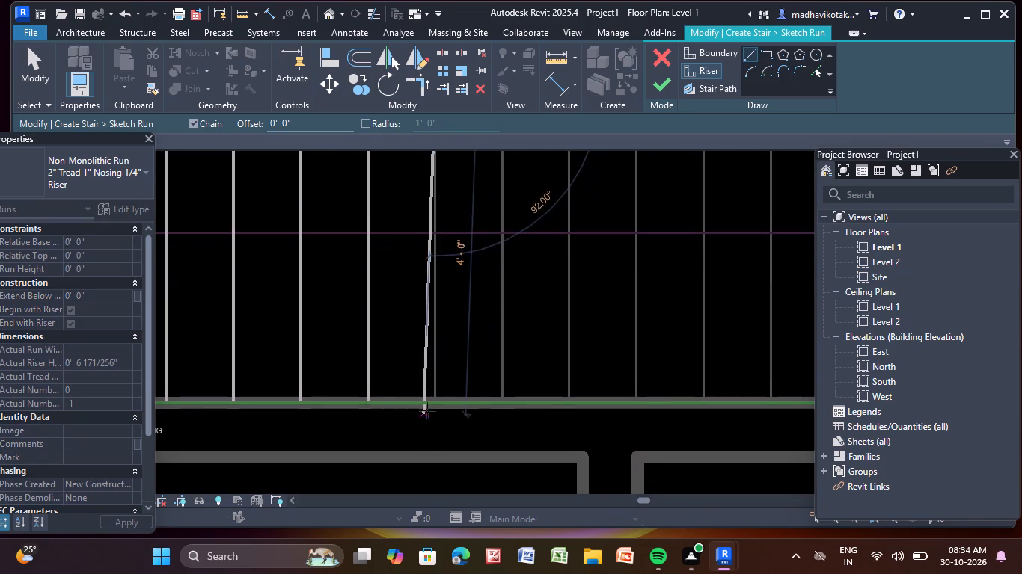
scroll(427, 410, up, 7)
click(441, 393)
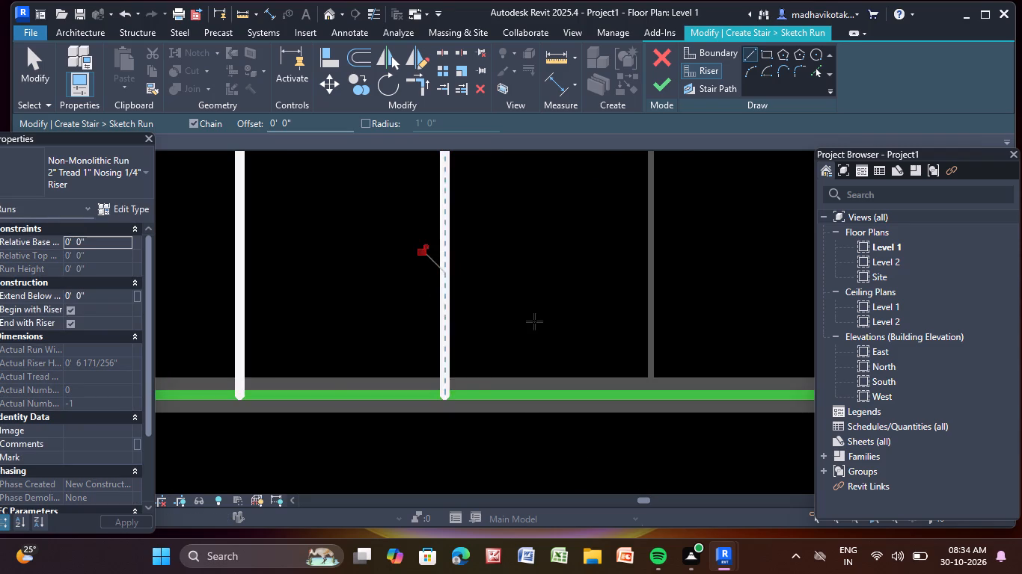
Draw the lower flight's eighth riser line over the DWG tread, about 3'-10 1/2" from the inner edge to the bottom boundary.
scroll(534, 321, down, 9)
middle_drag(531, 323, 220, 515)
scroll(529, 329, up, 1)
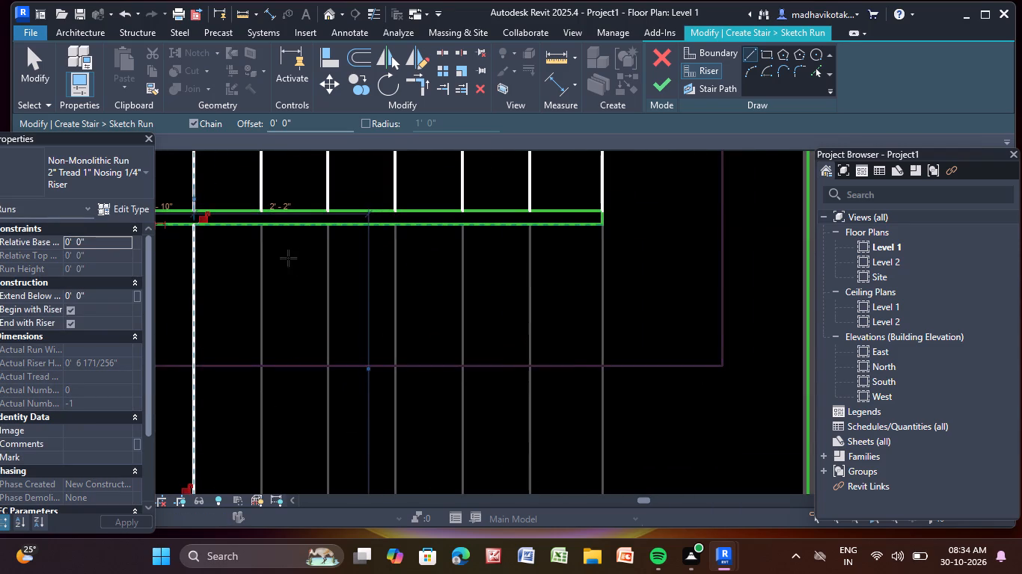
scroll(250, 230, up, 7)
click(266, 218)
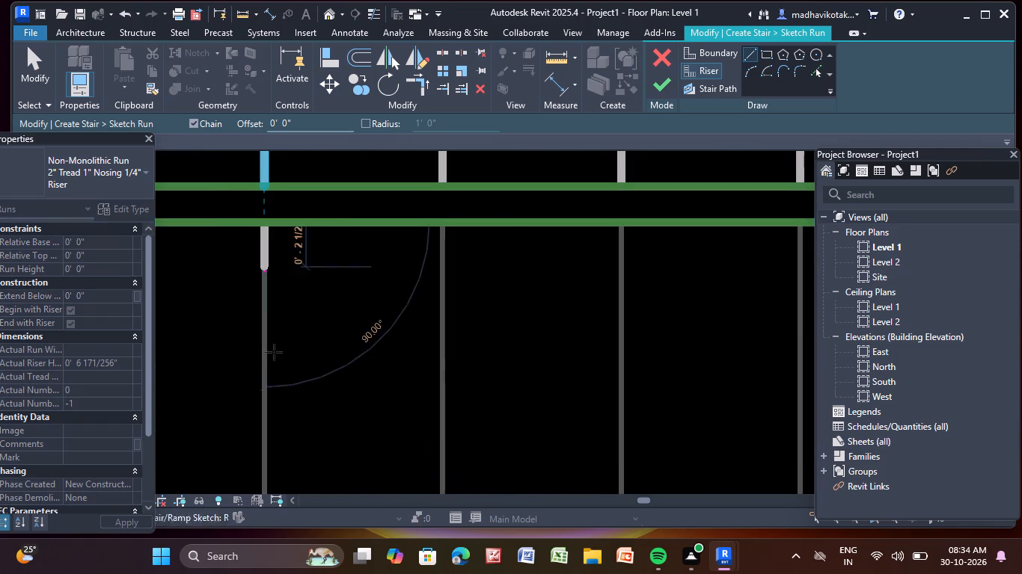
scroll(281, 364, down, 5)
middle_drag(280, 359, 375, 144)
scroll(373, 407, down, 5)
middle_drag(373, 402, 375, 392)
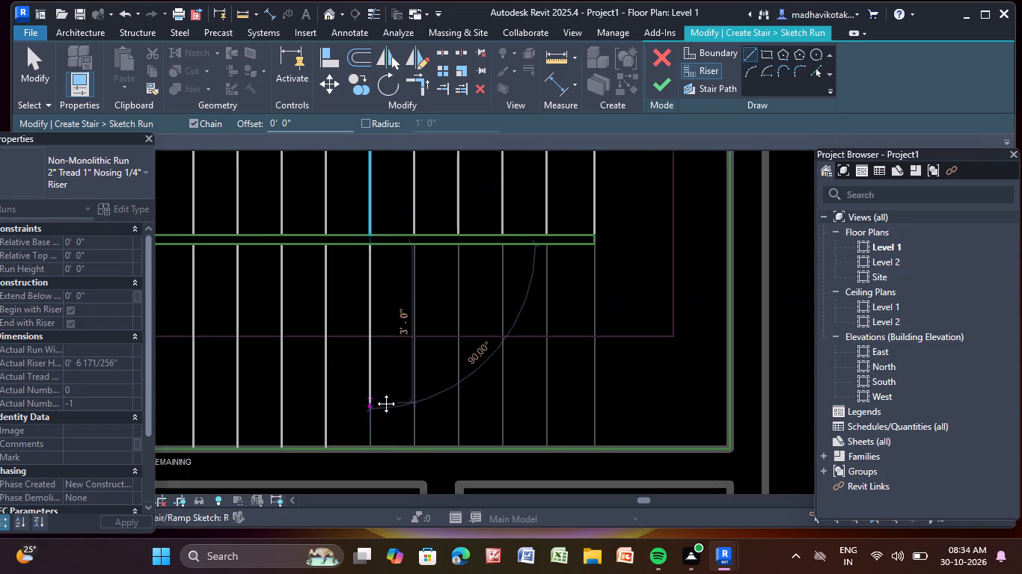
middle_drag(375, 392, 397, 330)
scroll(397, 330, up, 1)
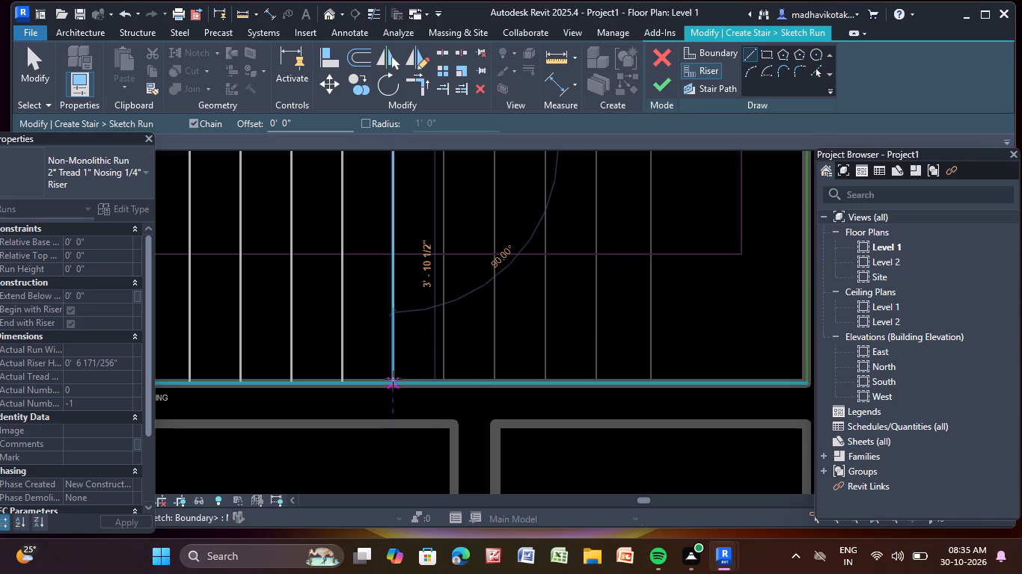
click(393, 379)
Draw the lower flight's ninth riser line, about 3'-10 1/2" from the inner edge down to the bottom wall boundary.
scroll(406, 341, down, 3)
middle_drag(406, 341, 394, 368)
scroll(417, 241, up, 5)
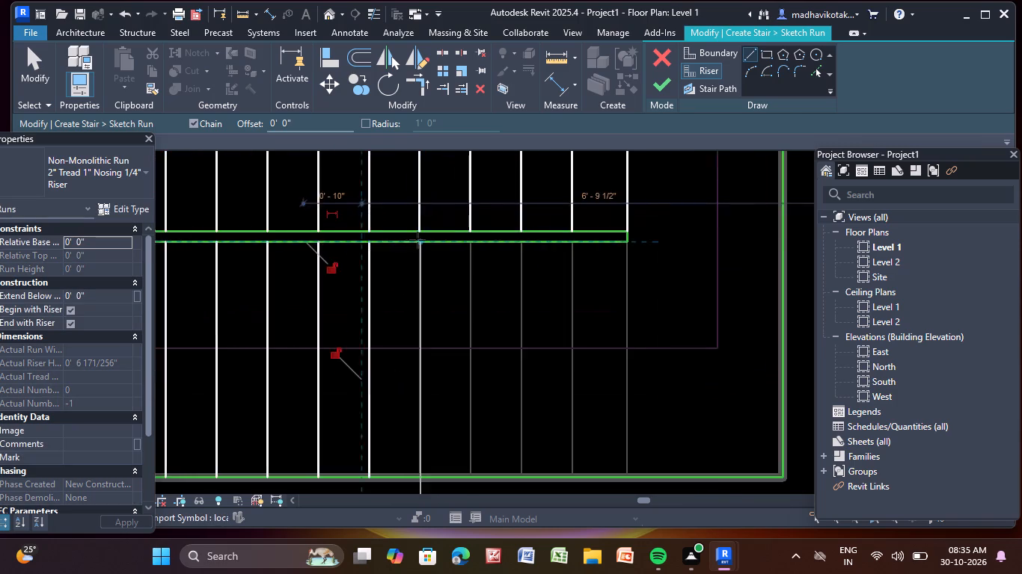
scroll(417, 240, up, 3)
click(420, 243)
scroll(418, 387, down, 4)
middle_drag(419, 387, 422, 369)
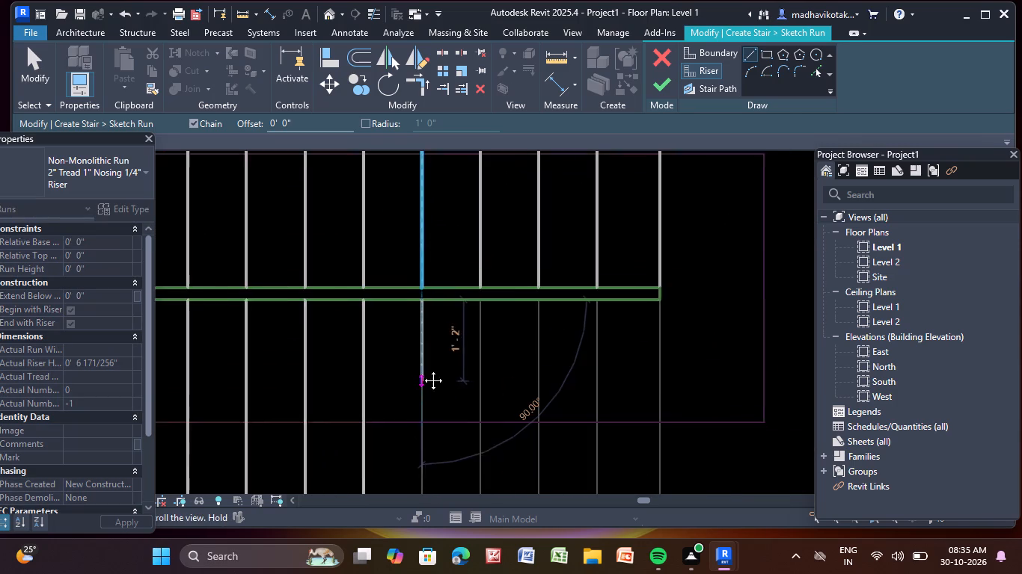
middle_drag(422, 369, 406, 286)
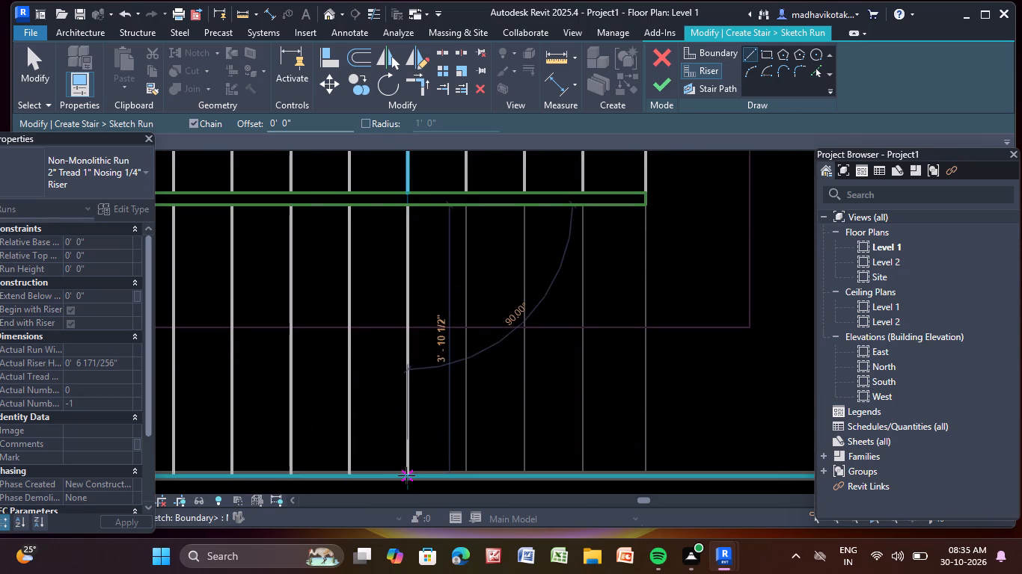
click(406, 475)
Draw the lower flight's tenth riser line vertically over the DWG tread, from the inner edge to the bottom wall boundary.
scroll(463, 222, up, 7)
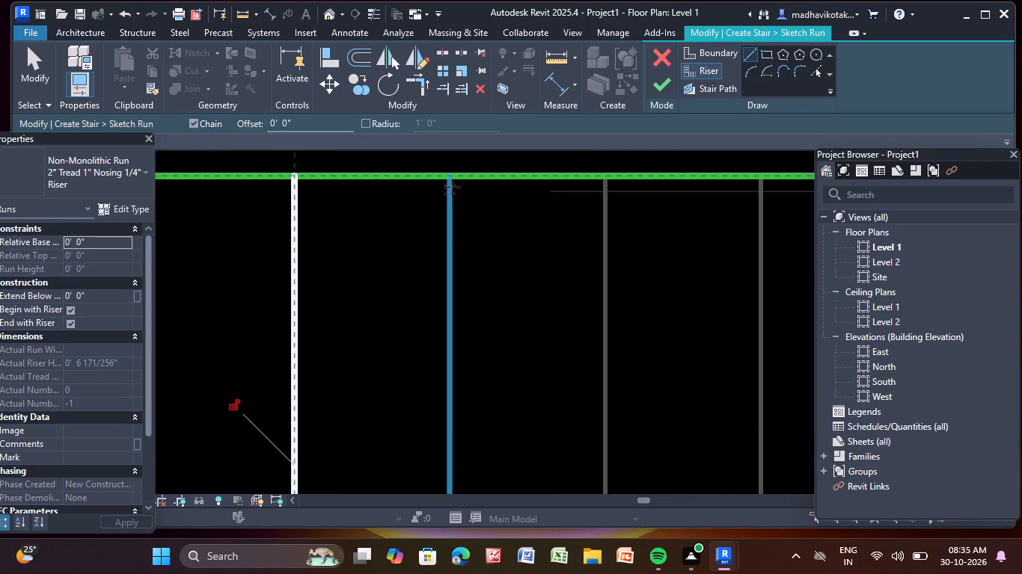
click(447, 179)
scroll(434, 410, down, 4)
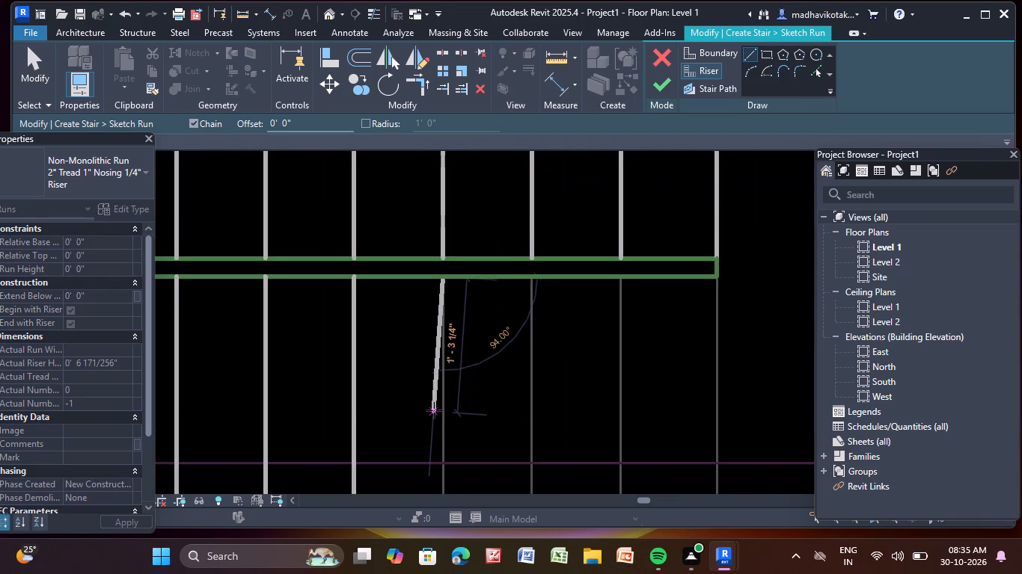
middle_drag(435, 408, 400, 207)
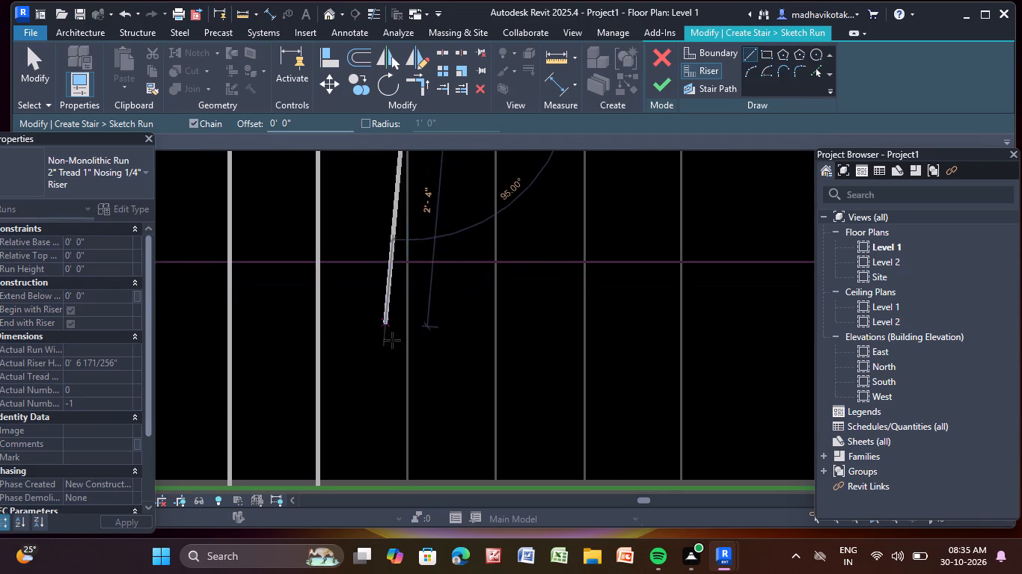
scroll(413, 387, down, 3)
middle_drag(413, 386, 411, 318)
scroll(404, 392, up, 5)
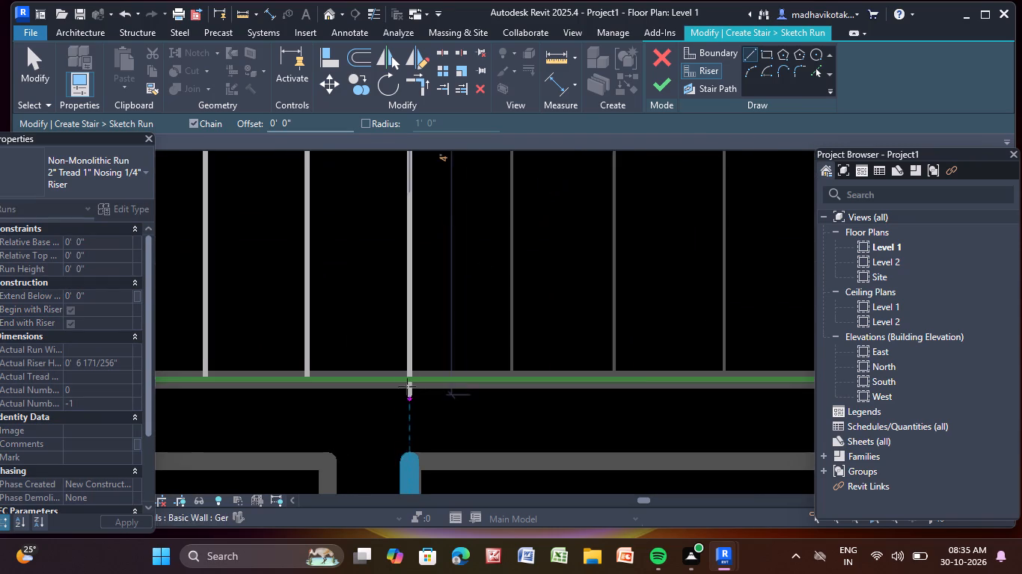
scroll(409, 375, up, 5)
click(412, 380)
Draw the lower flight's eleventh riser line over the DWG tread, from the inner edge to the bottom wall boundary.
scroll(450, 254, down, 3)
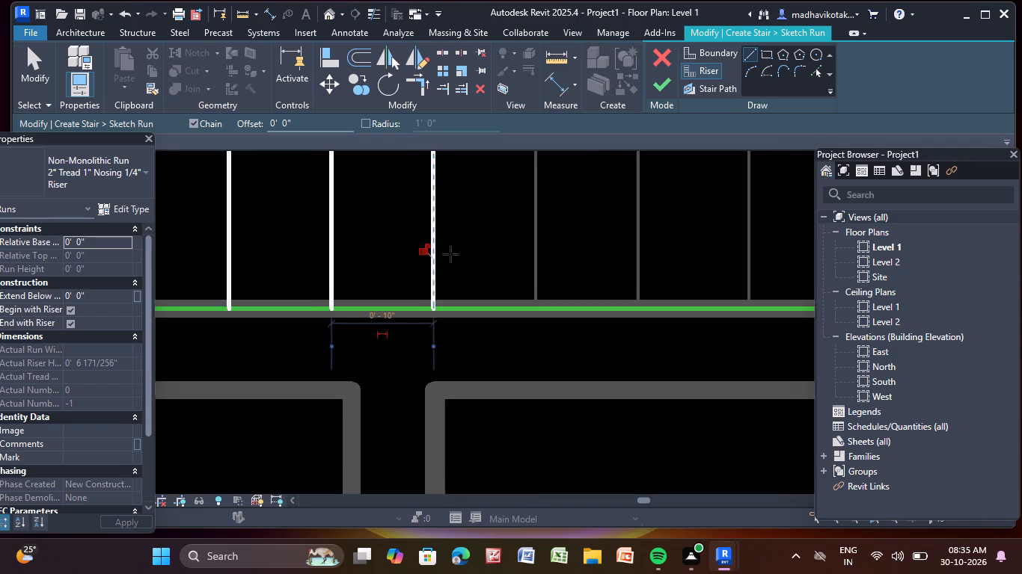
scroll(450, 254, down, 7)
middle_drag(449, 259, 355, 427)
scroll(401, 167, up, 4)
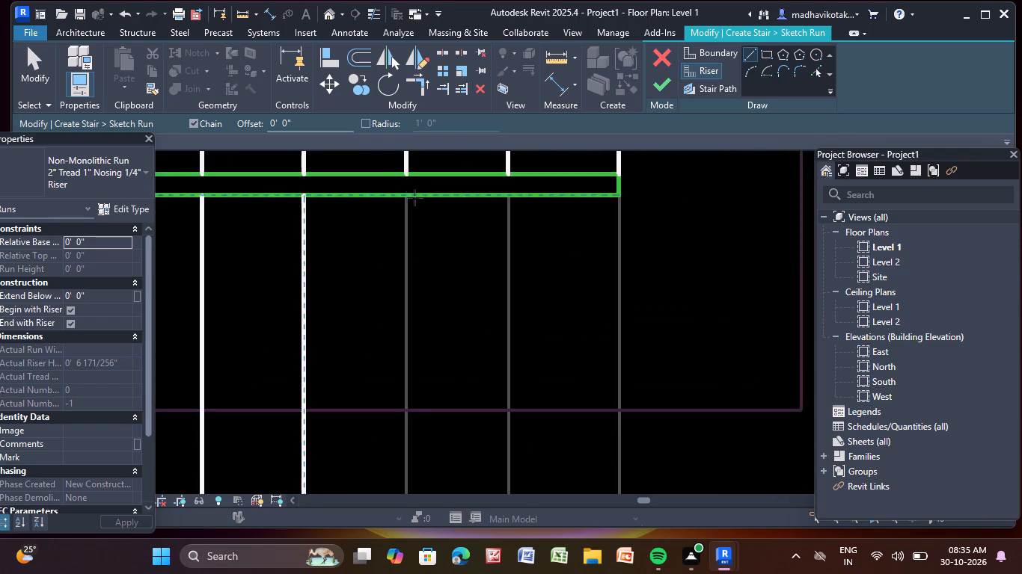
scroll(414, 201, up, 5)
click(397, 189)
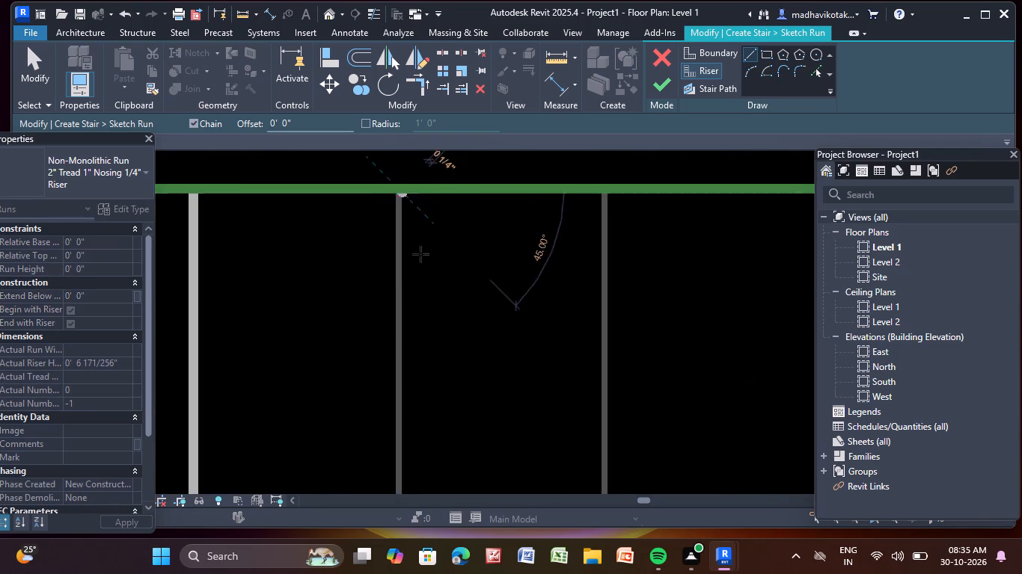
scroll(415, 423, down, 3)
middle_drag(411, 421, 427, 174)
scroll(411, 466, down, 1)
middle_drag(413, 456, 416, 382)
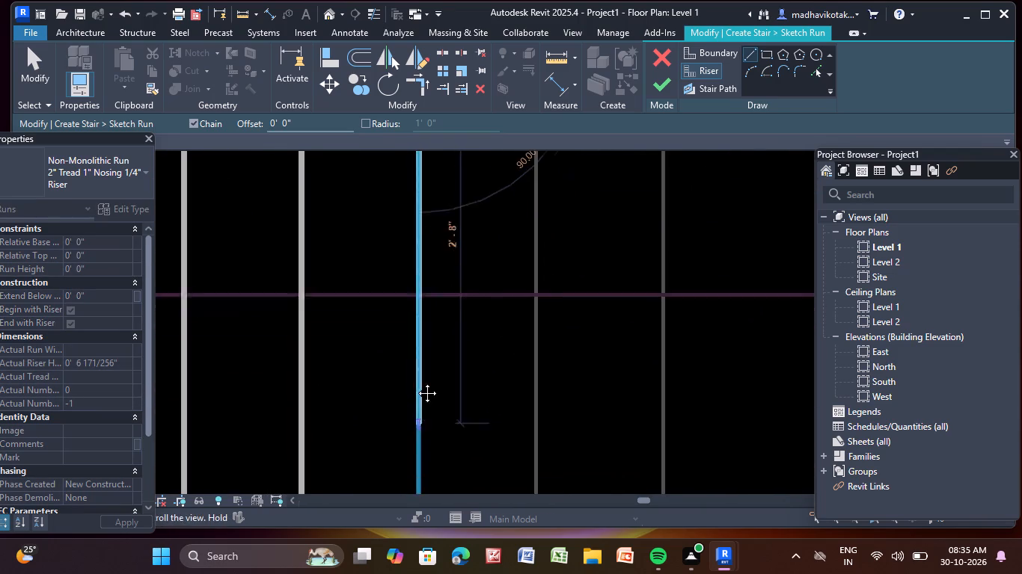
middle_drag(416, 382, 409, 189)
click(417, 357)
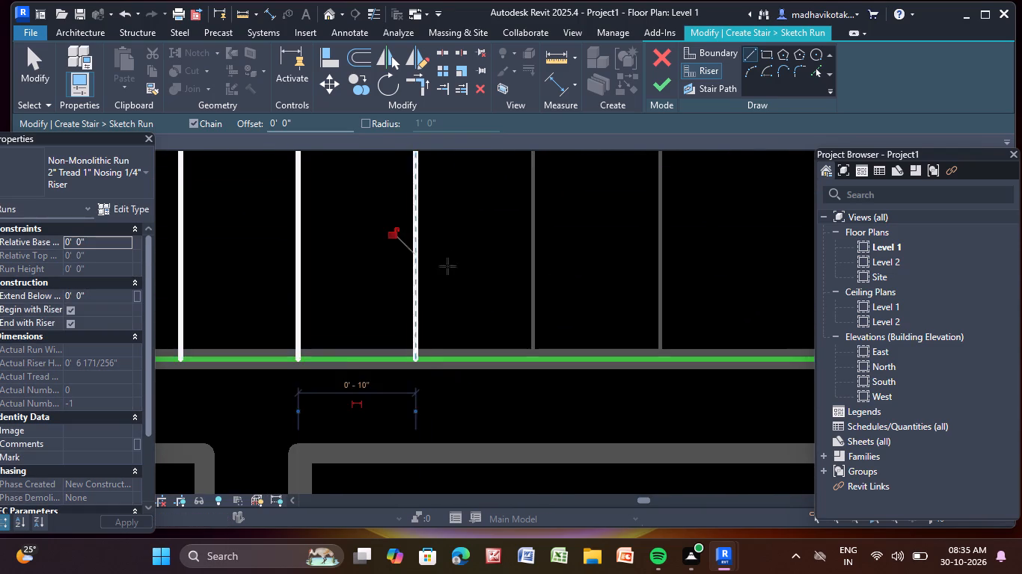
Draw the lower flight's twelfth riser line over the DWG tread, from the inner edge to the bottom wall boundary.
scroll(450, 259, down, 4)
middle_drag(451, 261, 371, 462)
scroll(414, 200, up, 8)
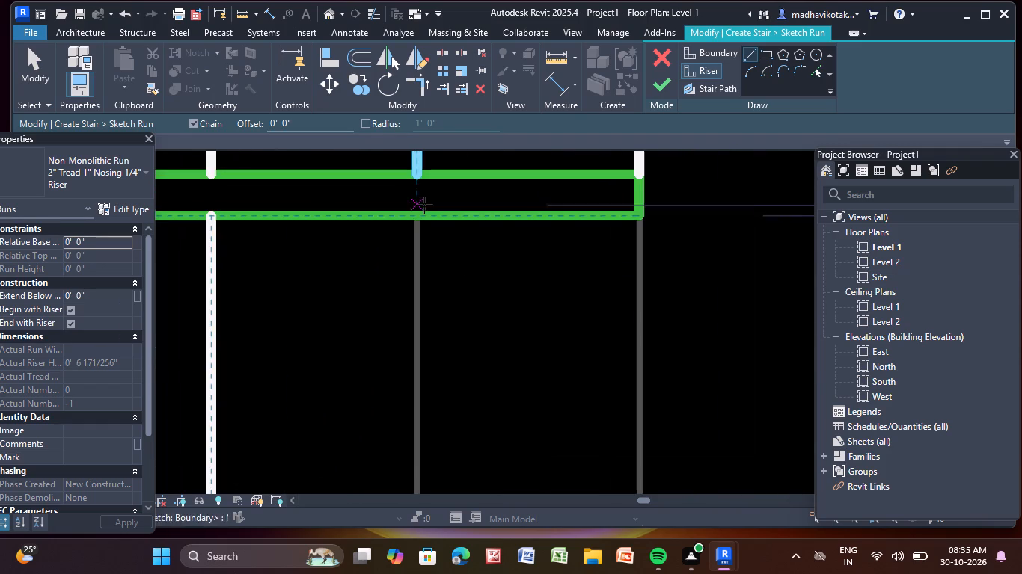
click(420, 217)
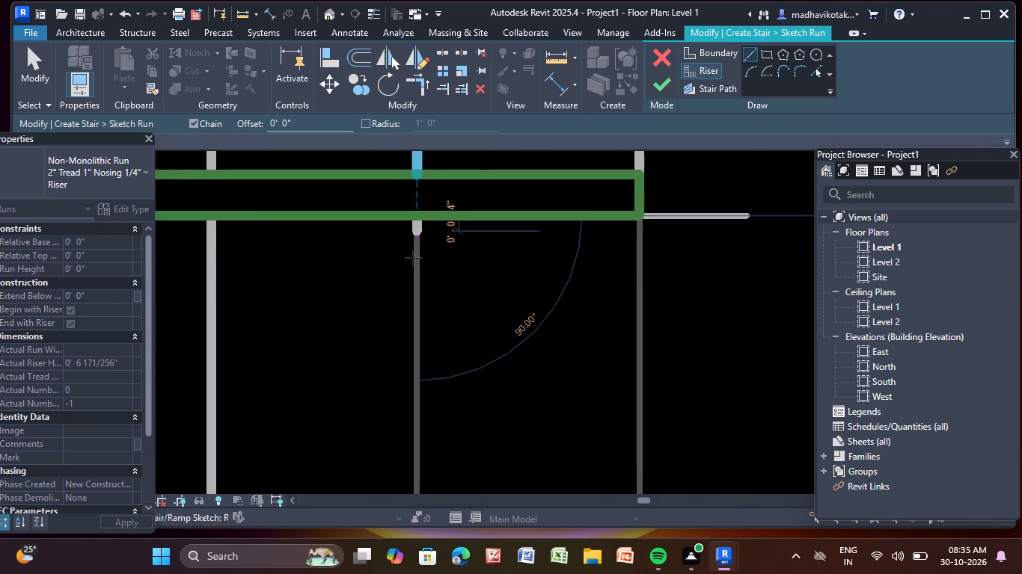
scroll(399, 347, down, 5)
middle_drag(400, 354, 390, 135)
scroll(397, 312, down, 3)
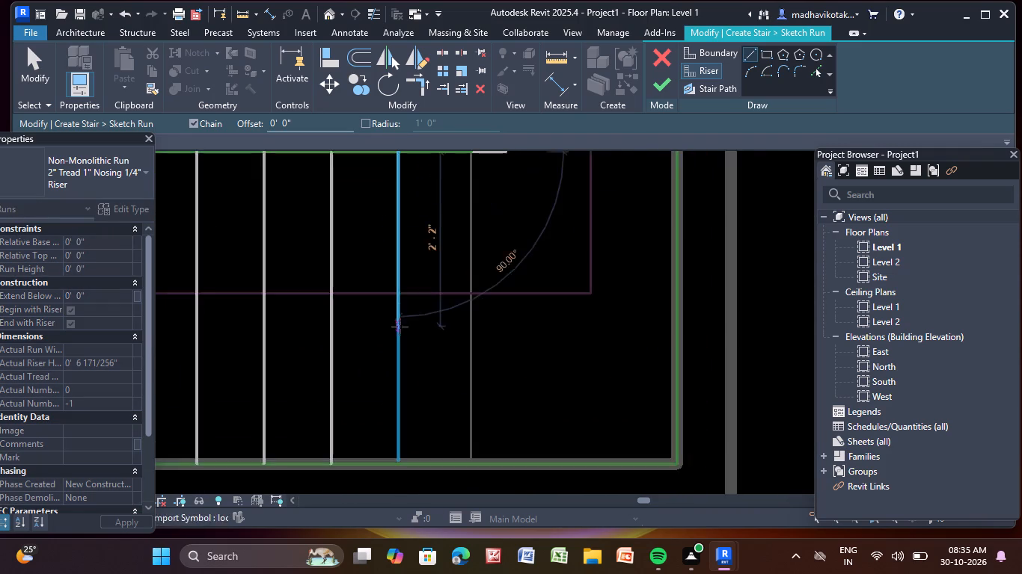
scroll(400, 327, down, 1)
middle_drag(400, 327, 393, 170)
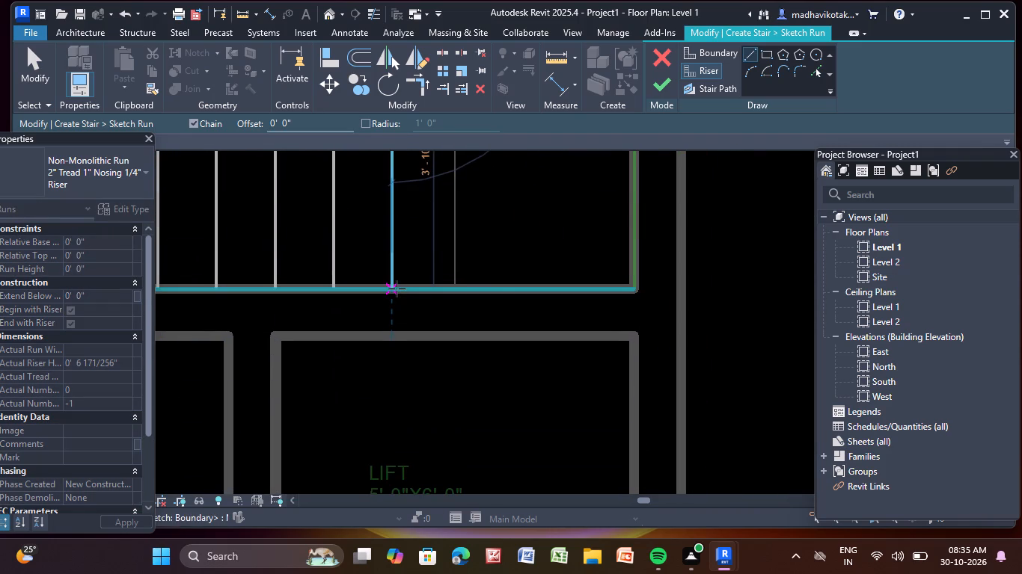
click(394, 288)
Draw the lower flight's last riser line from the inner boundary's landing-side corner to the bottom boundary, and end riser drawing.
scroll(401, 272, down, 4)
middle_drag(403, 270, 372, 374)
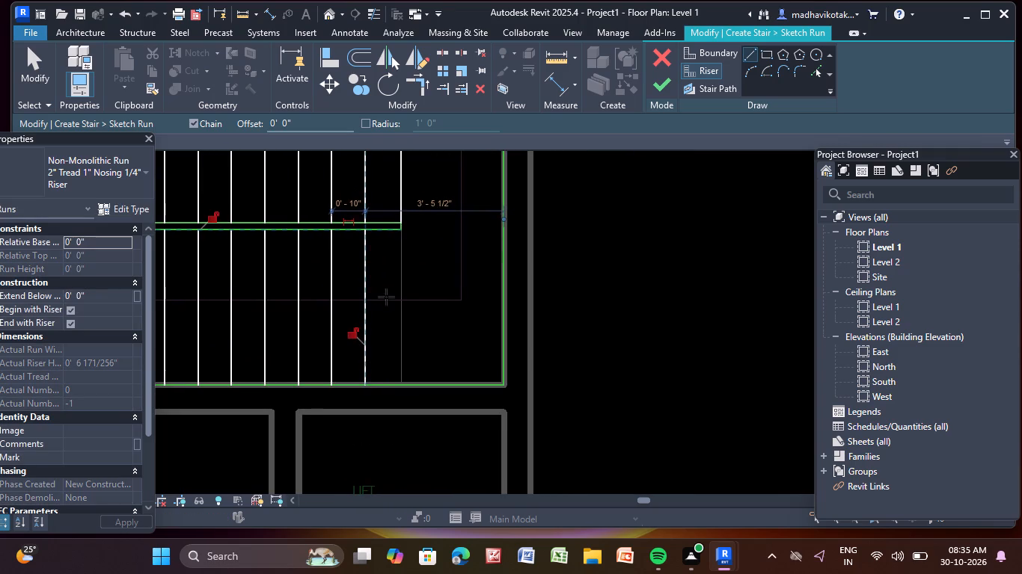
scroll(395, 233, up, 13)
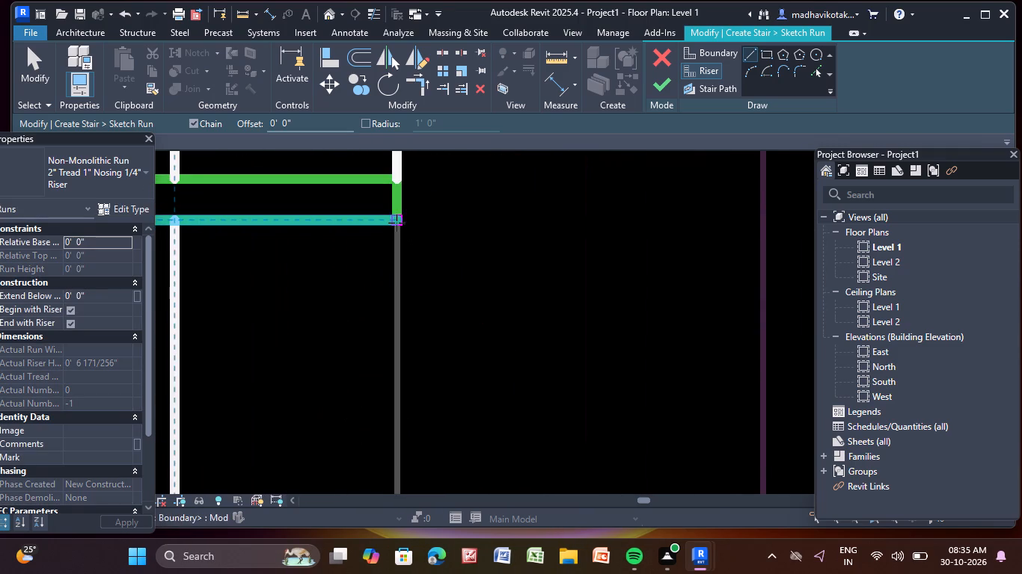
click(397, 223)
scroll(401, 395, down, 4)
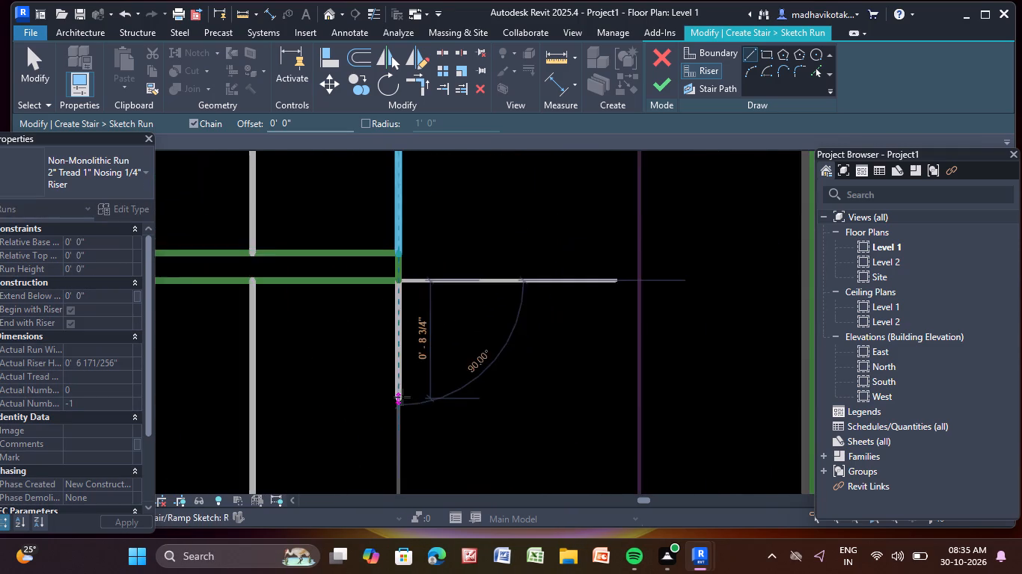
scroll(369, 441, down, 3)
middle_drag(384, 433, 407, 27)
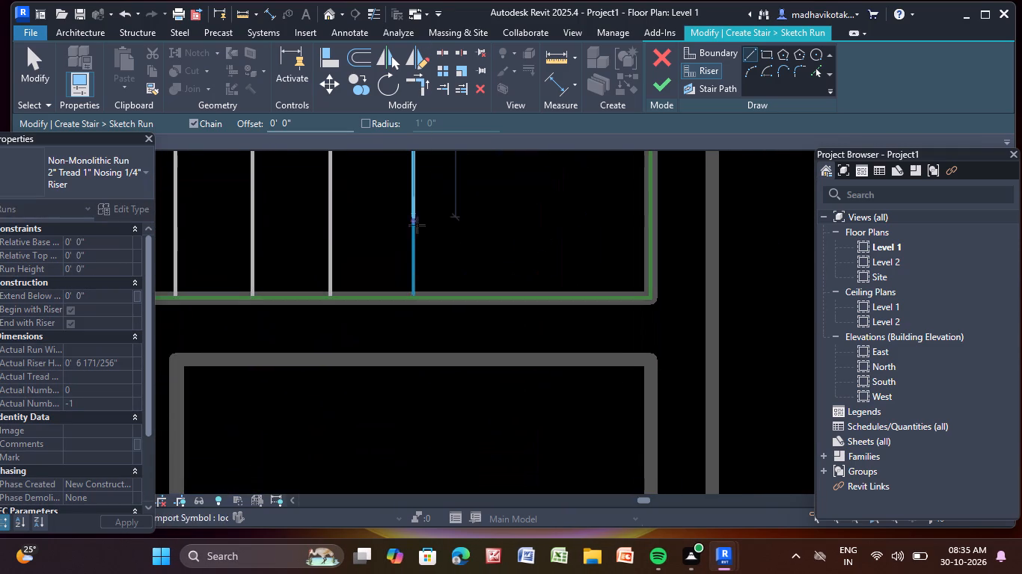
click(411, 295)
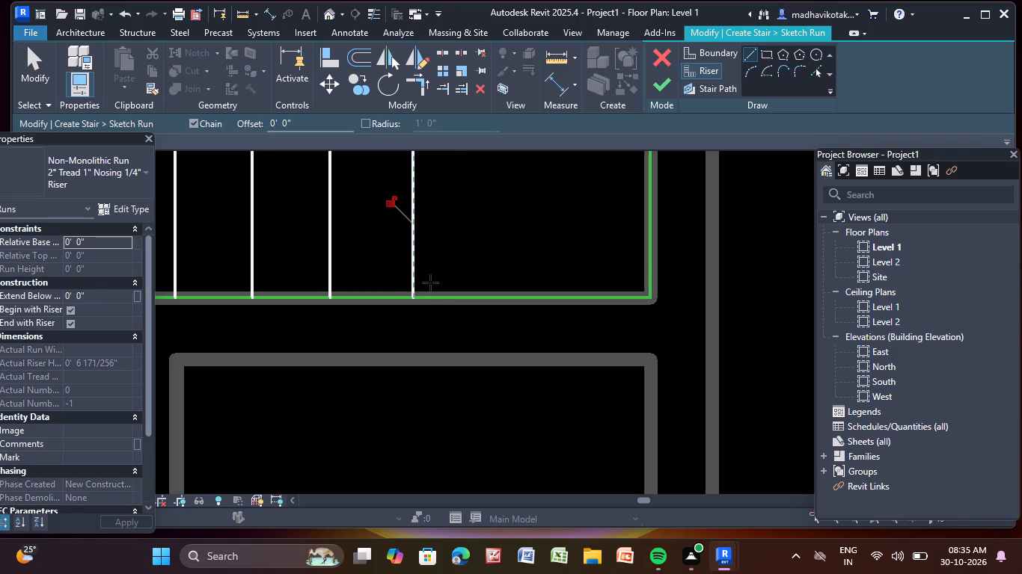
key(Escape)
key(Escape)
Sketch the U-shaped stair path along the DWG arrows from the upper flight's left end, about 3'-10" across the landing and 10'-8" back.
scroll(451, 269, down, 13)
middle_drag(442, 285, 442, 359)
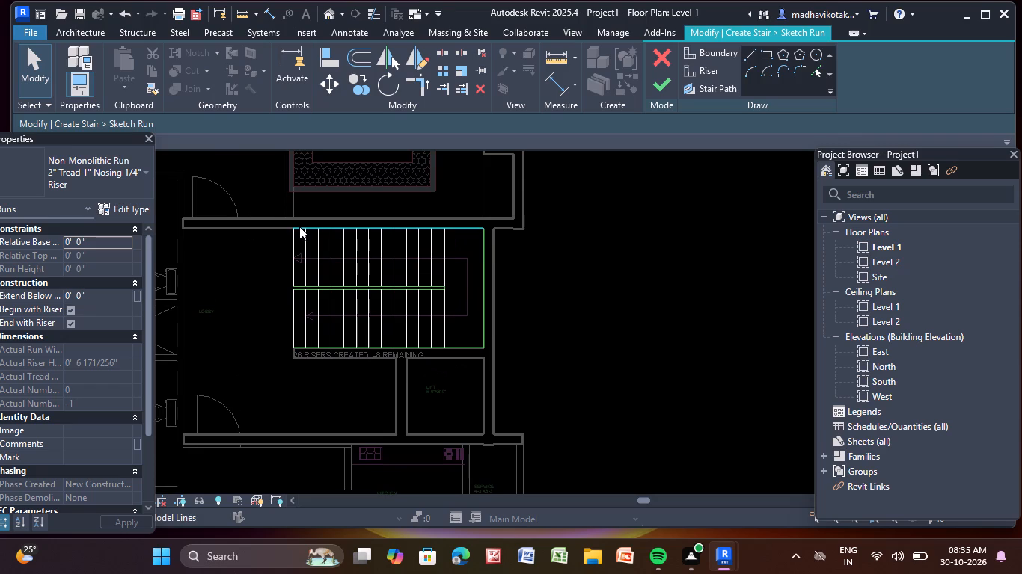
click(700, 84)
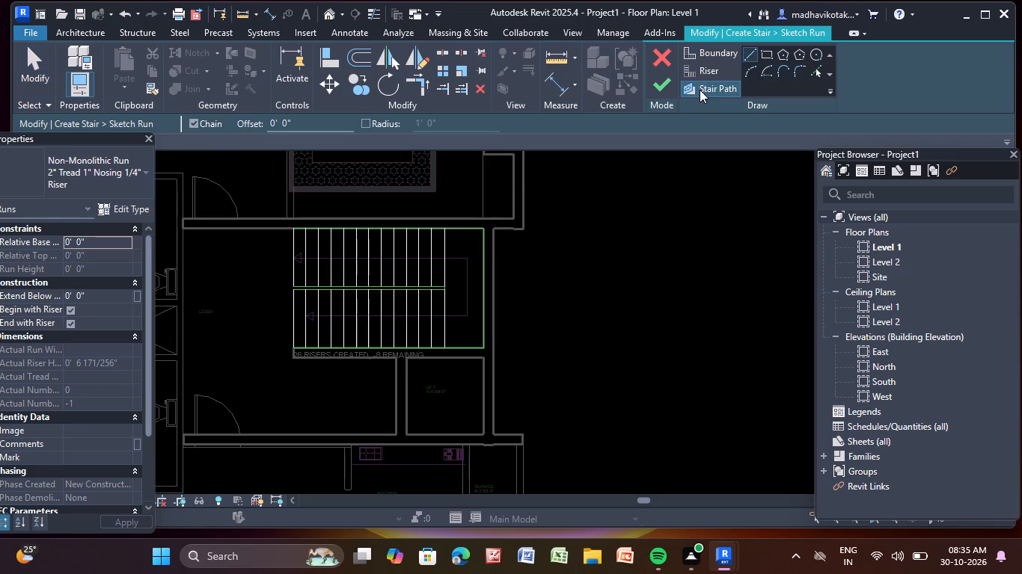
click(749, 51)
scroll(293, 284, up, 10)
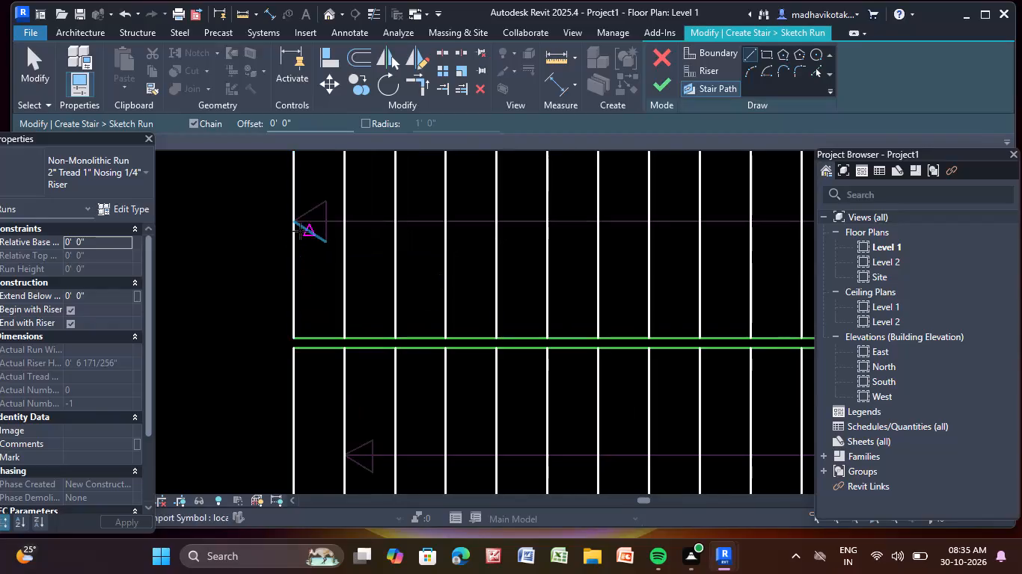
click(297, 220)
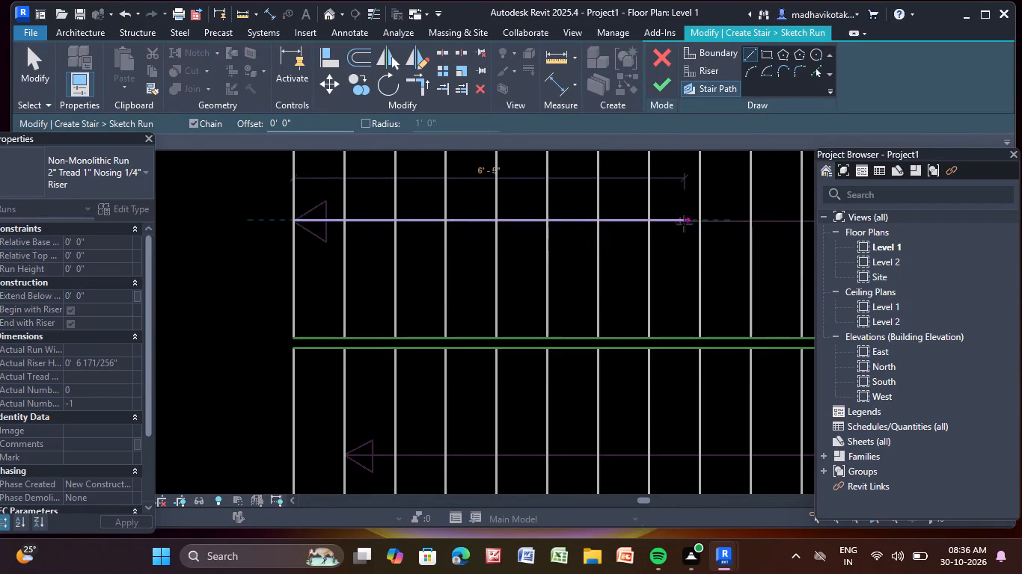
scroll(684, 223, down, 4)
middle_drag(683, 223, 334, 220)
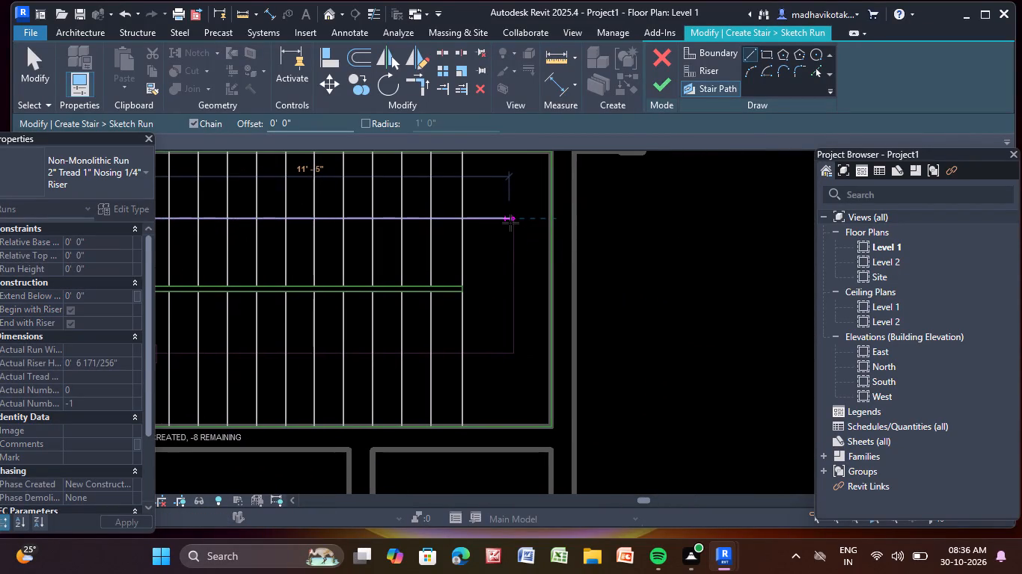
click(513, 222)
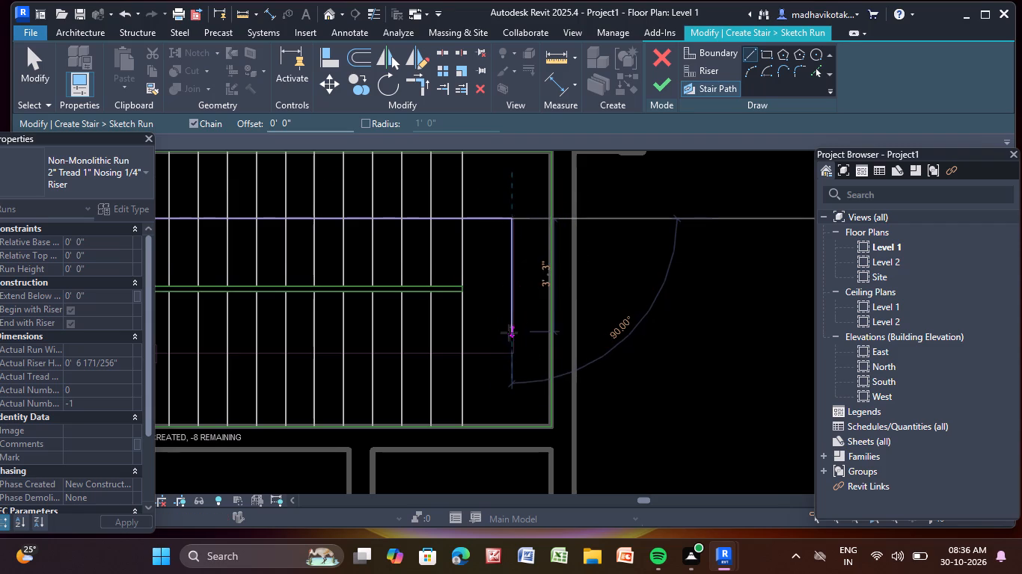
click(514, 351)
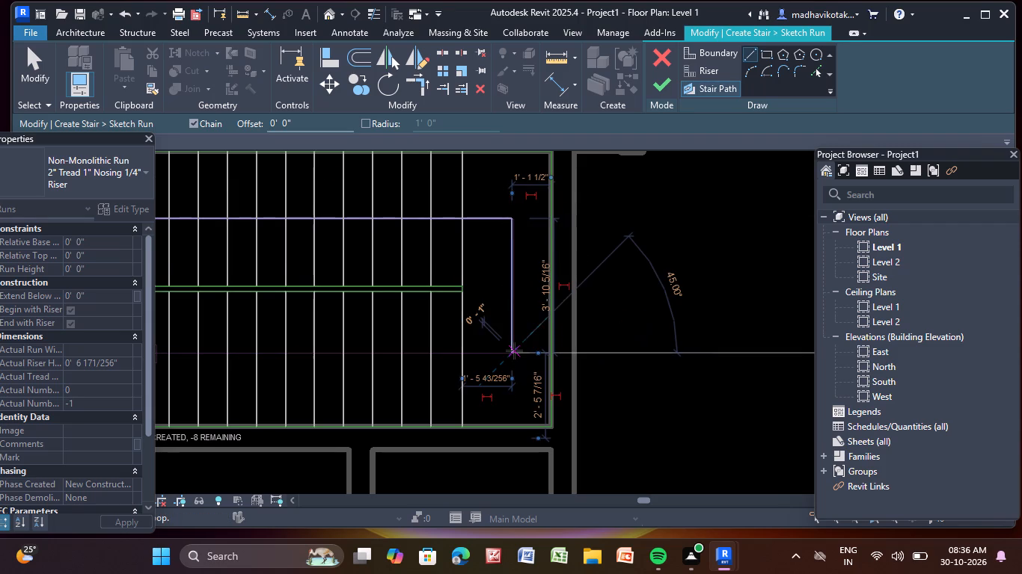
scroll(513, 346, down, 3)
middle_drag(513, 346, 771, 339)
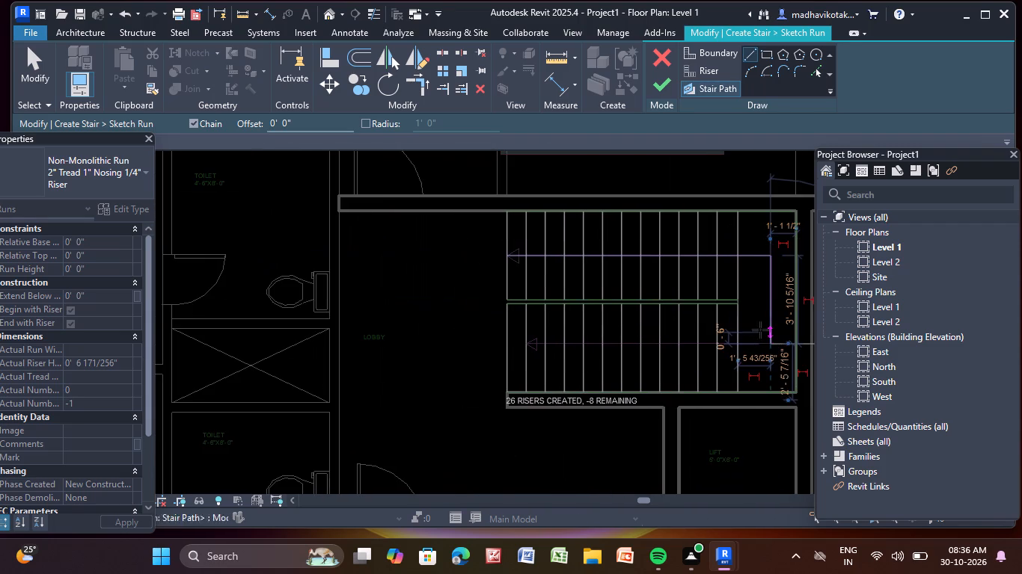
click(524, 343)
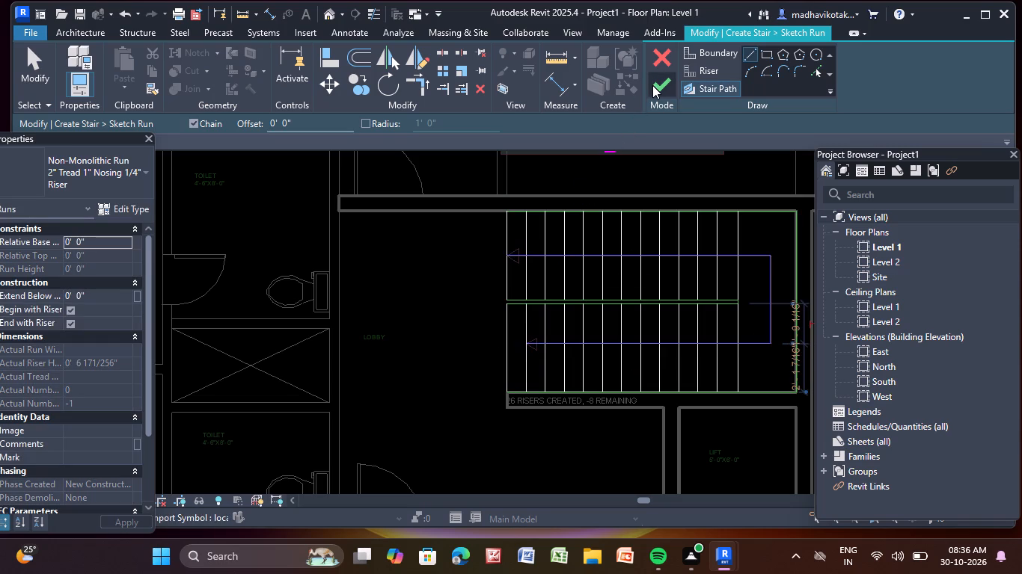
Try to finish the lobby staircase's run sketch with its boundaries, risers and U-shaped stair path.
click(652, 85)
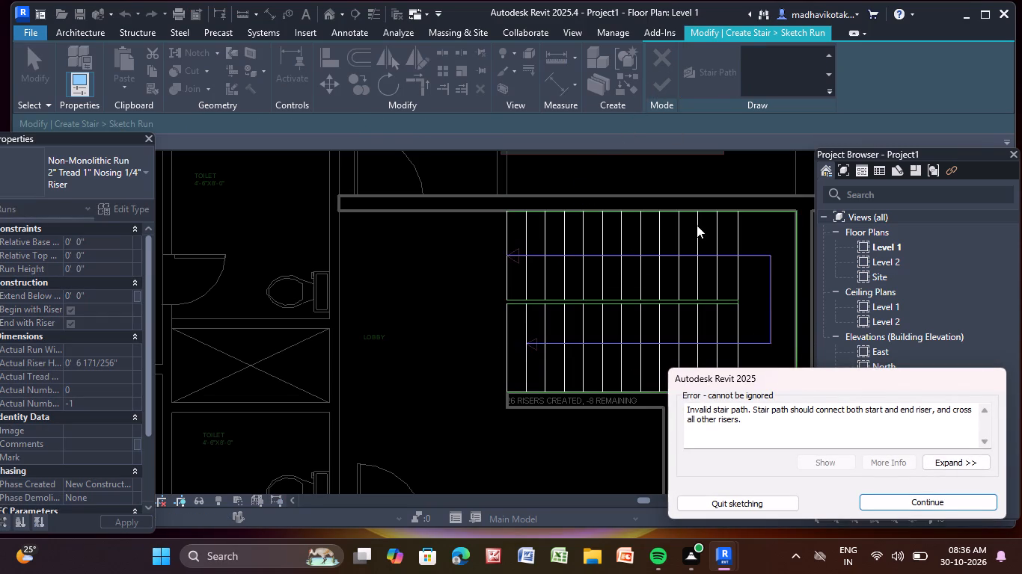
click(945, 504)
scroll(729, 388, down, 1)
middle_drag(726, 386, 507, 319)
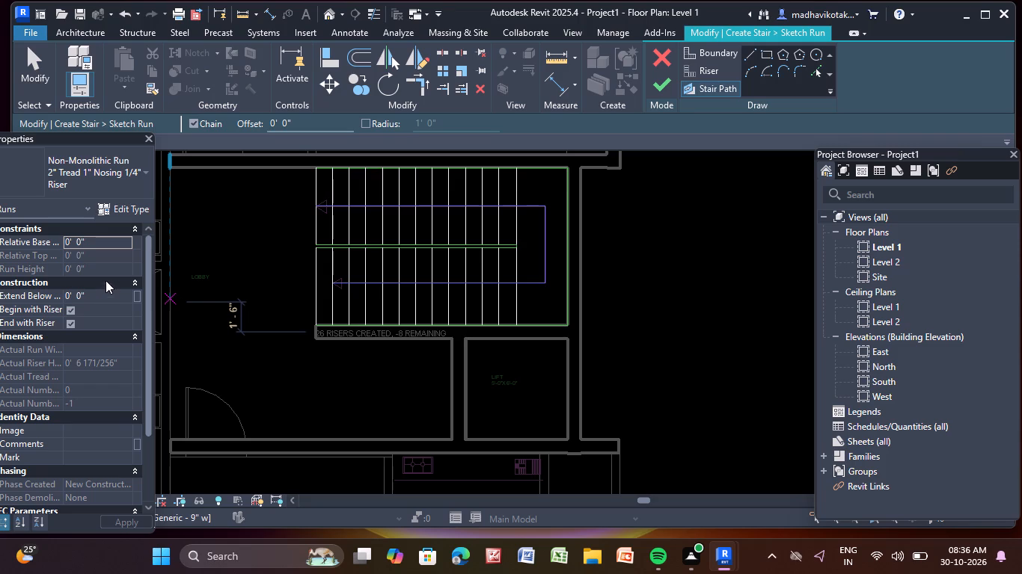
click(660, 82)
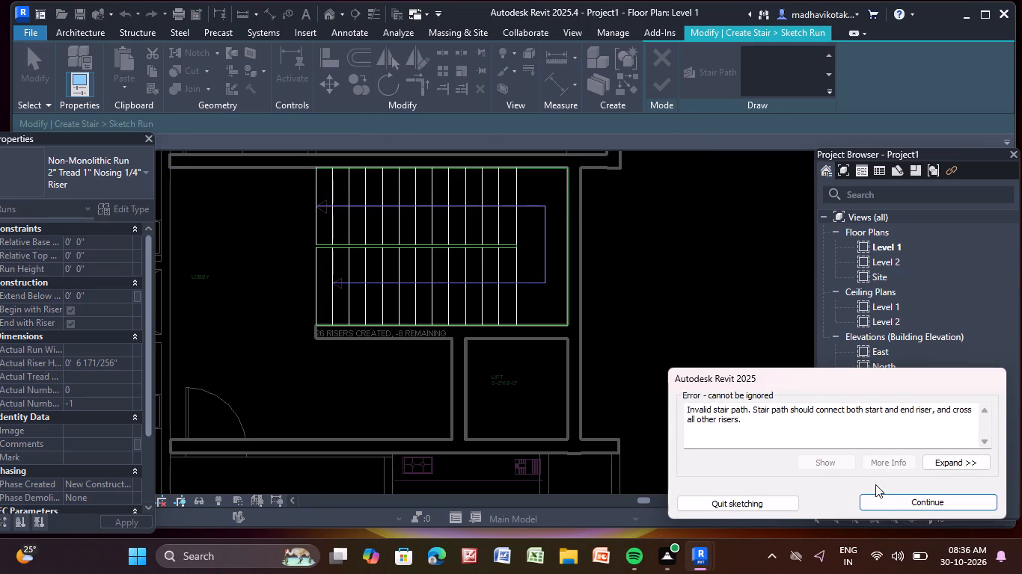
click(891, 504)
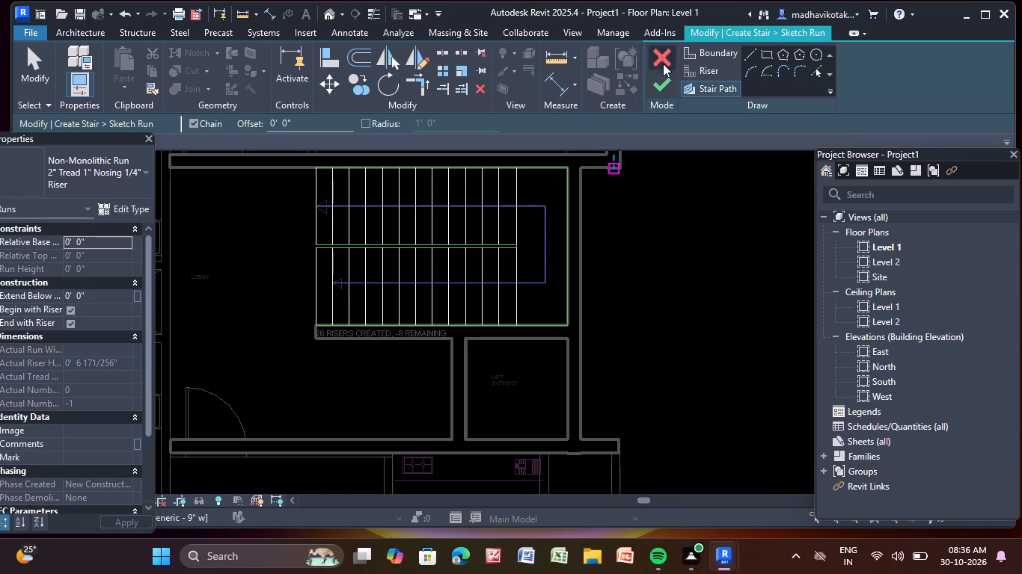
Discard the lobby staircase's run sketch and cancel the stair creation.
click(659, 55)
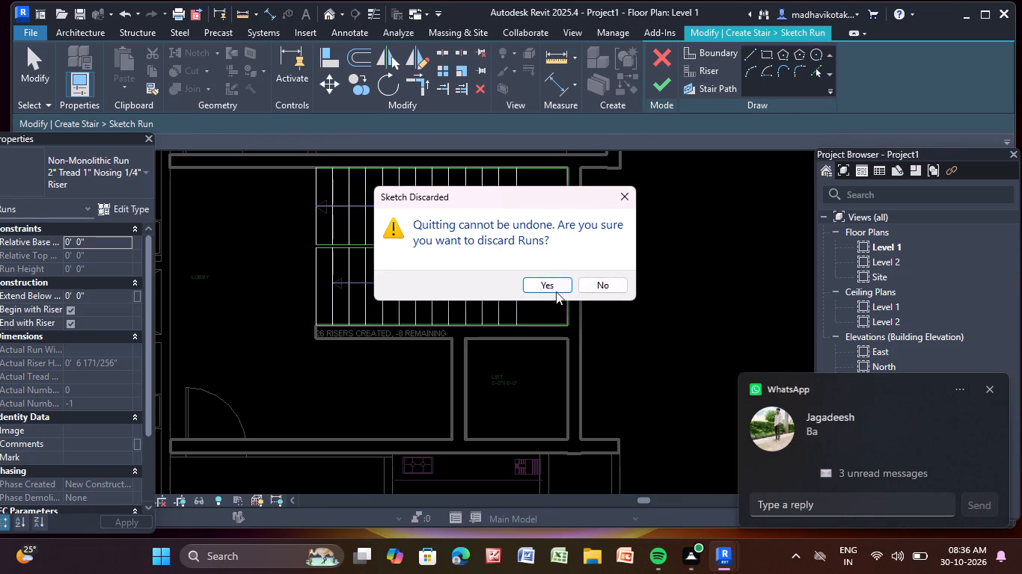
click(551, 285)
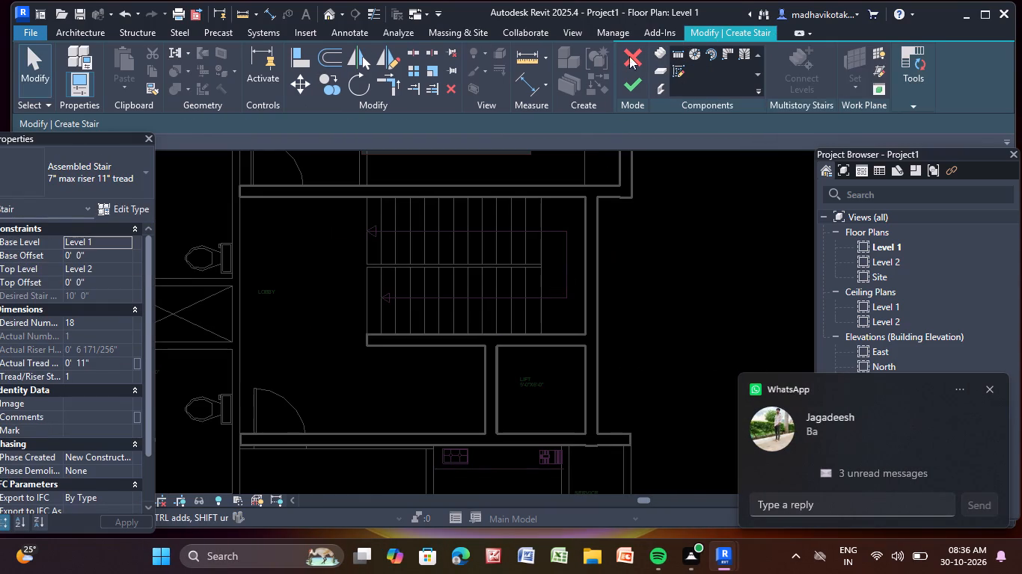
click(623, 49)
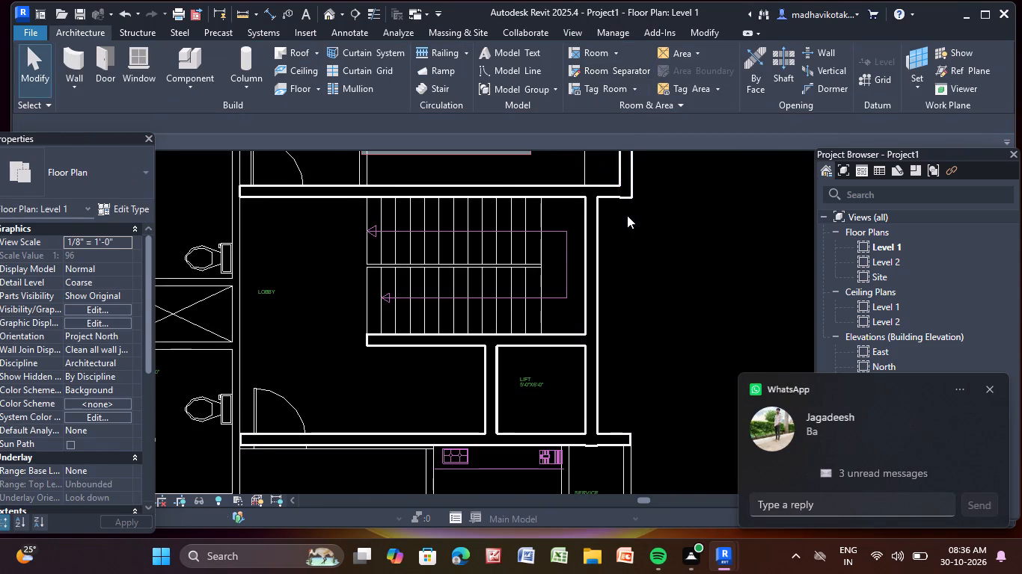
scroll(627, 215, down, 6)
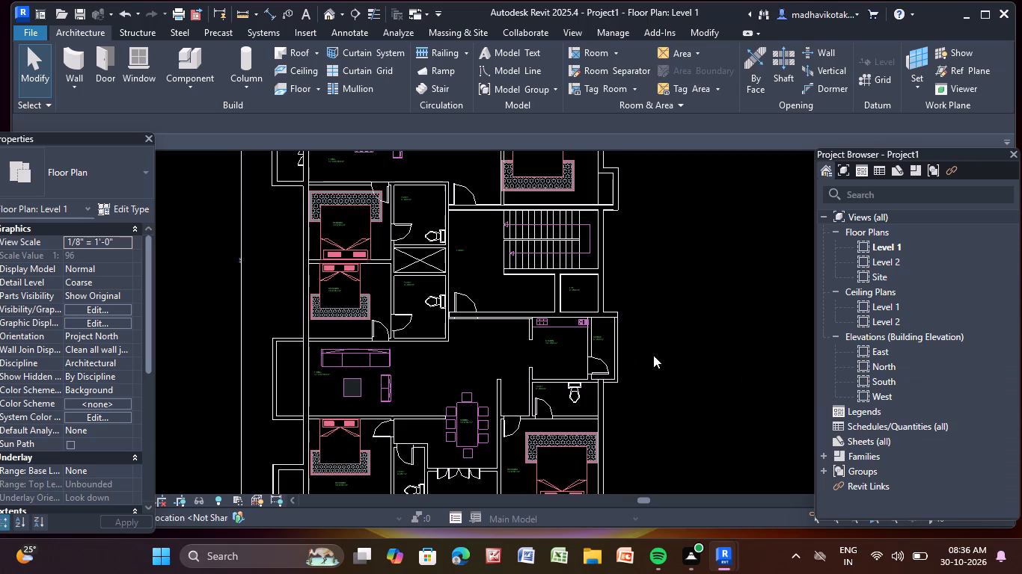
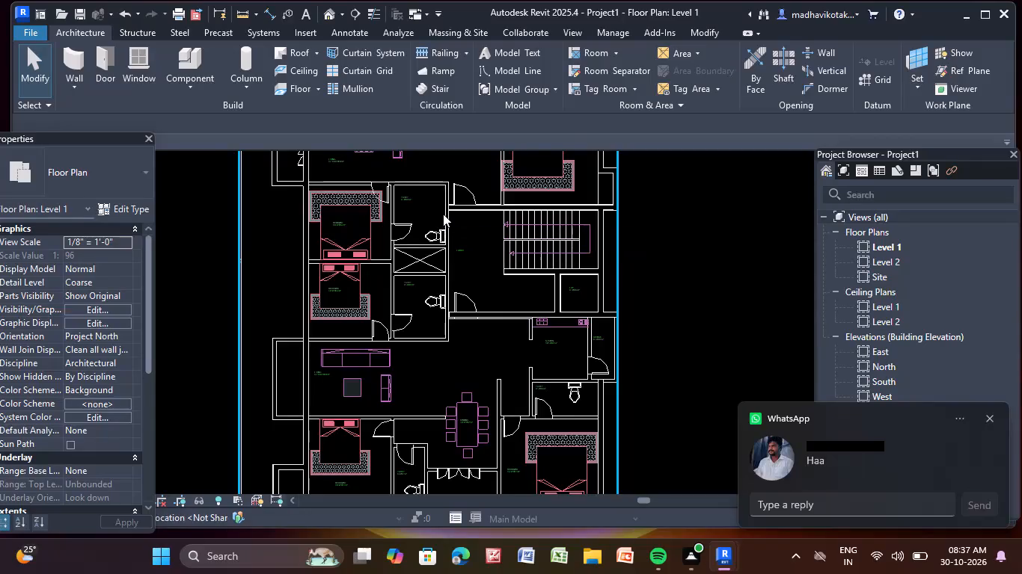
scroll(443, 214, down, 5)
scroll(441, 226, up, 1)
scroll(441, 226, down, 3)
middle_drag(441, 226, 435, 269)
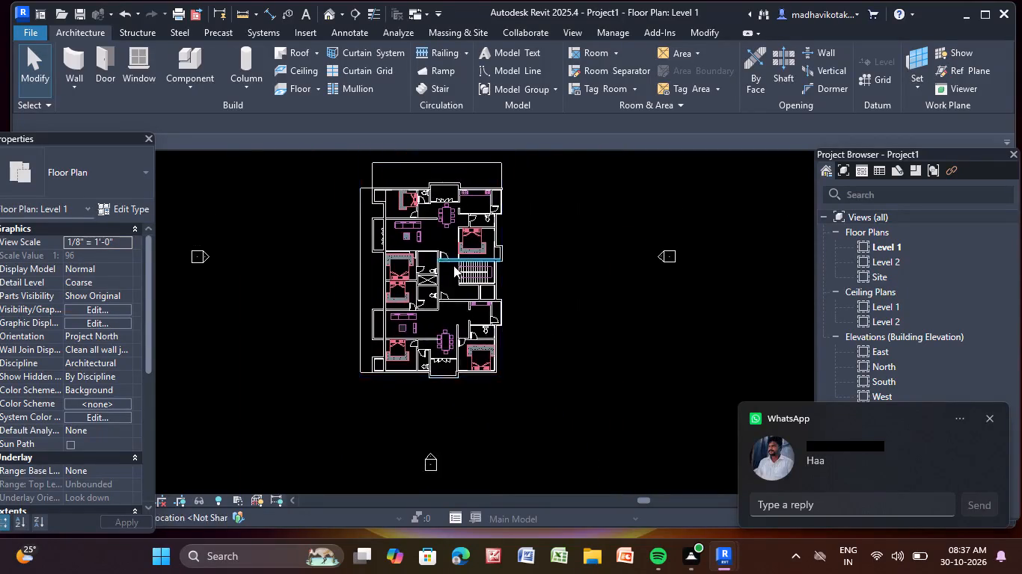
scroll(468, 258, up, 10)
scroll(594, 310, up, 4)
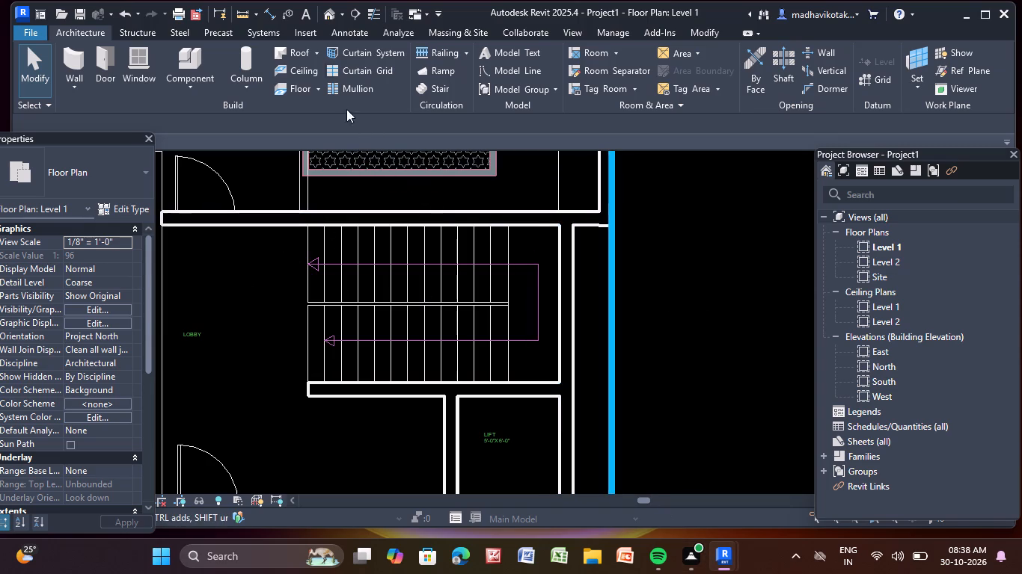
Open the default 3D view and bring the modelled walls into close view.
click(331, 13)
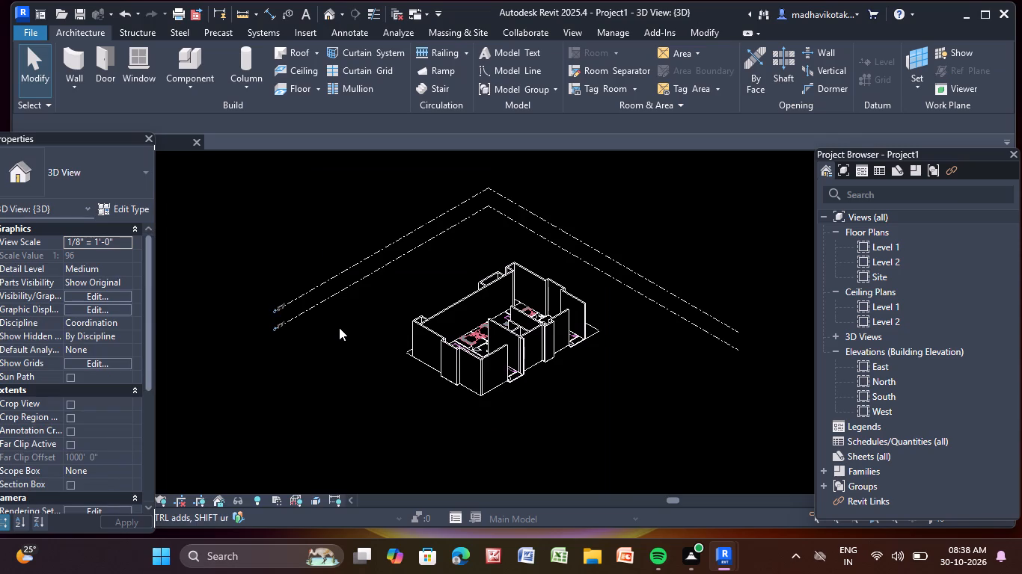
scroll(435, 357, up, 5)
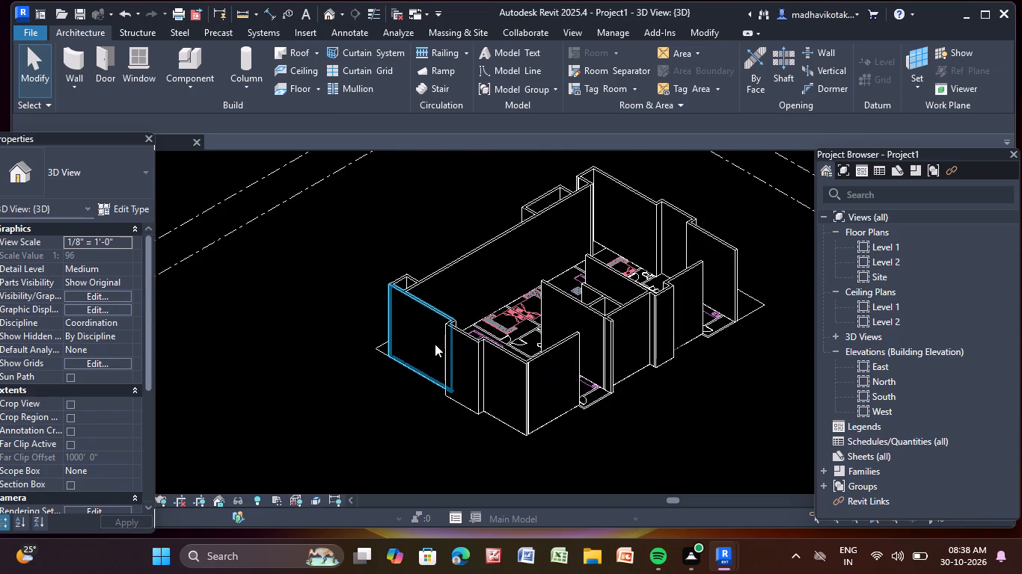
middle_drag(426, 348, 391, 371)
scroll(392, 374, up, 2)
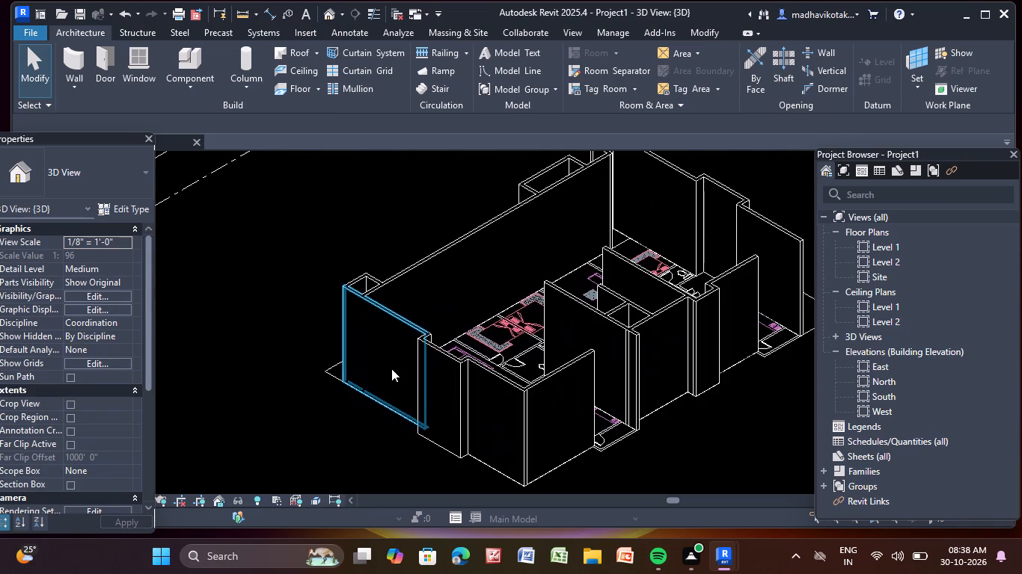
Set the top constraint of the 20'-5" end wall and the long 60' side wall to Up to level: Level 2.
click(391, 362)
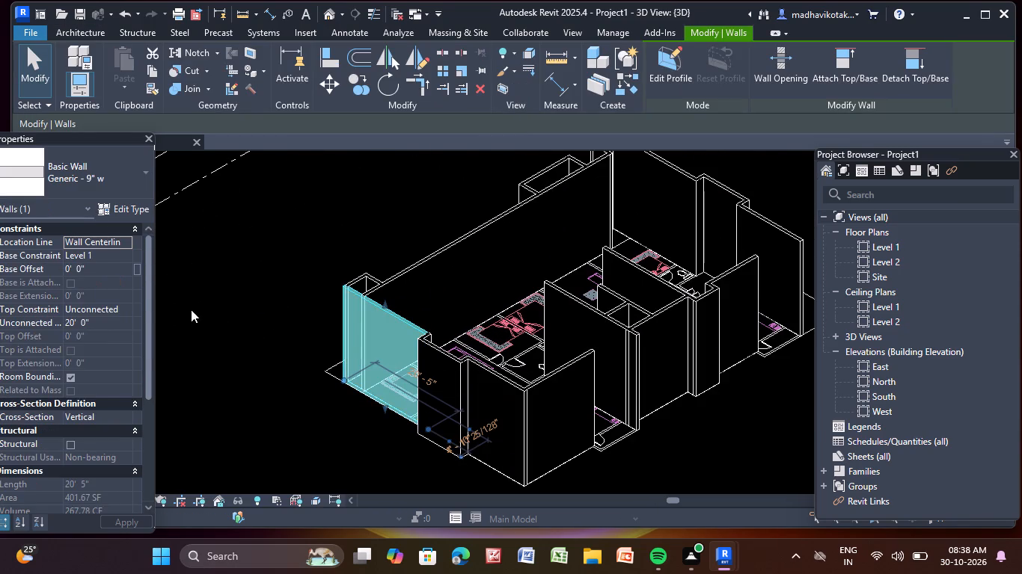
click(126, 313)
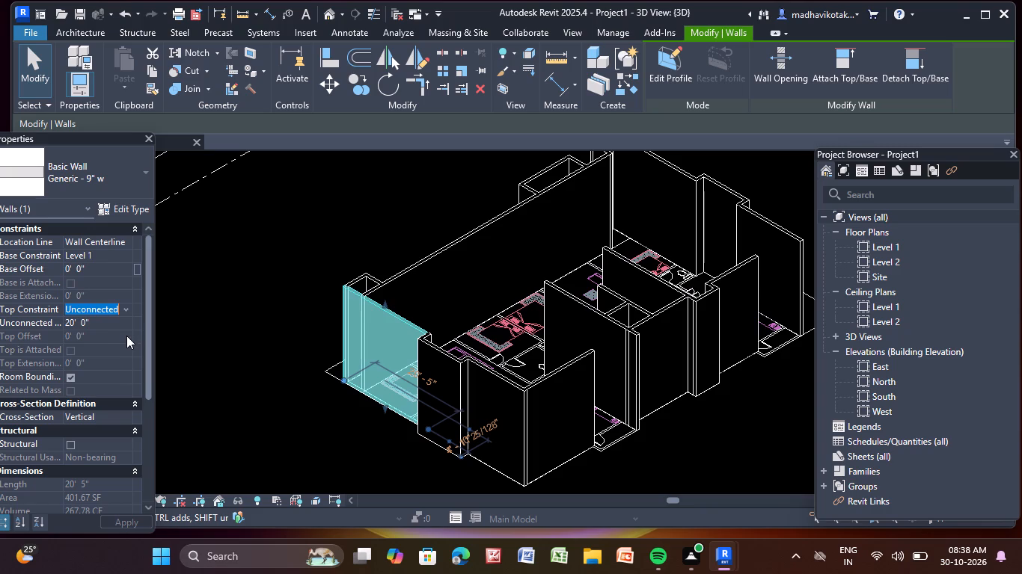
click(126, 342)
click(254, 279)
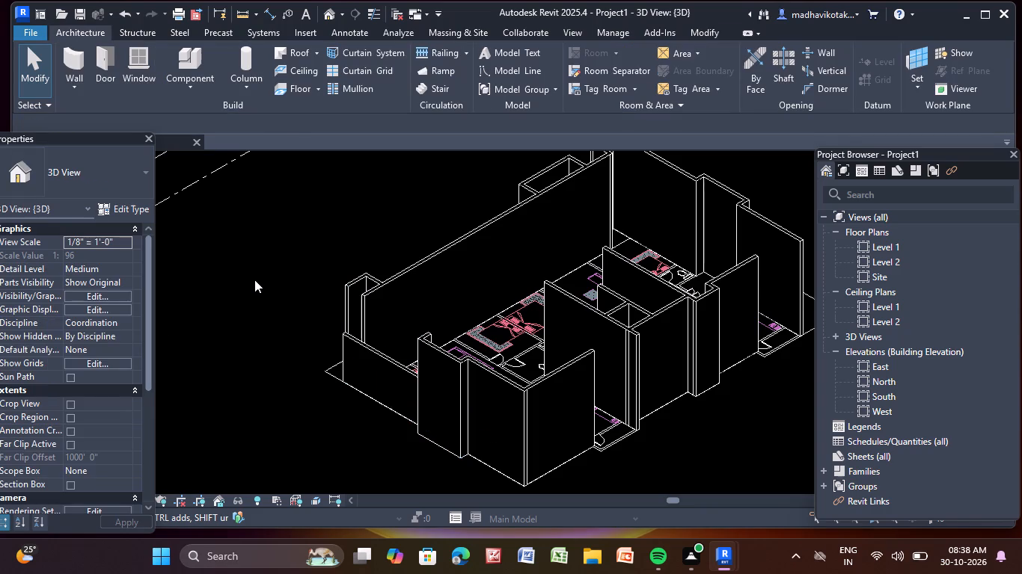
click(434, 274)
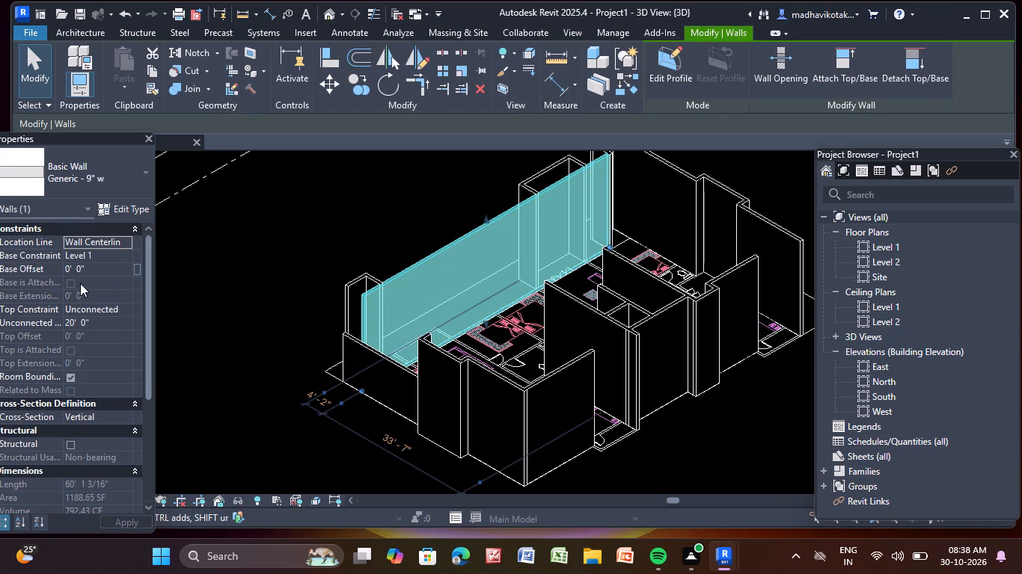
click(125, 312)
click(129, 347)
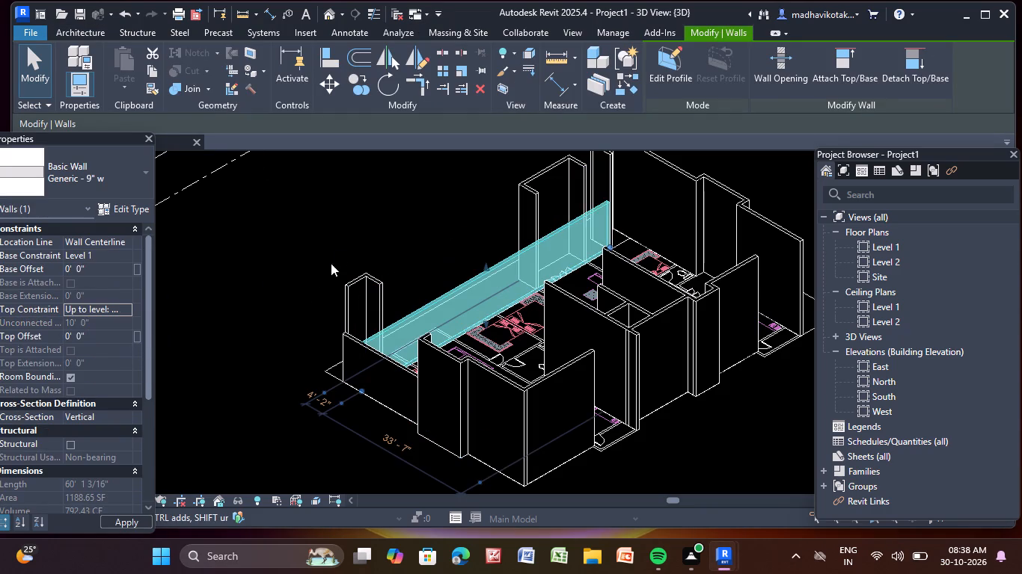
click(338, 250)
Constrain the tops of the two short walls forming the corner recess outside the long side wall to Level 2.
click(371, 288)
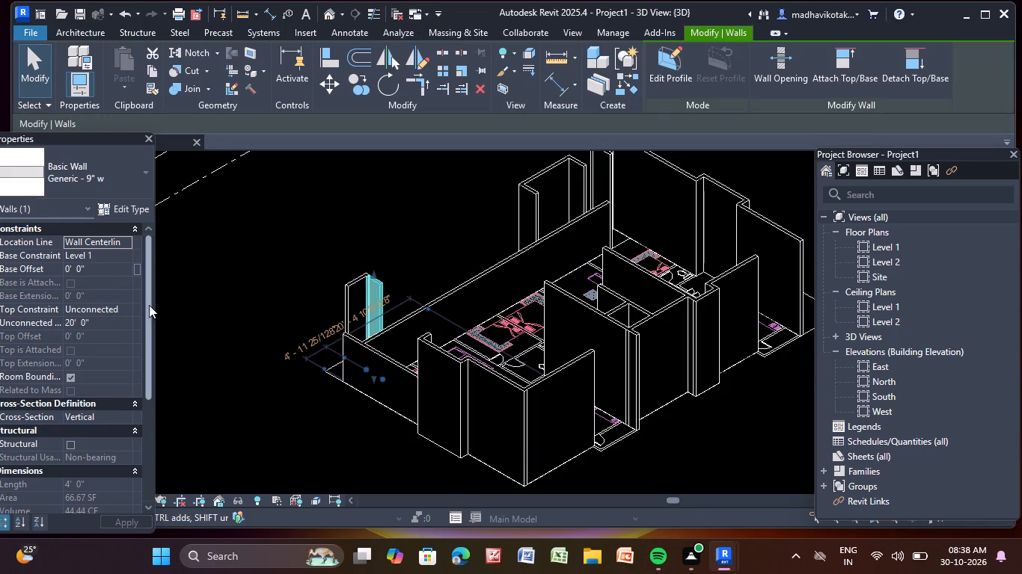
click(132, 316)
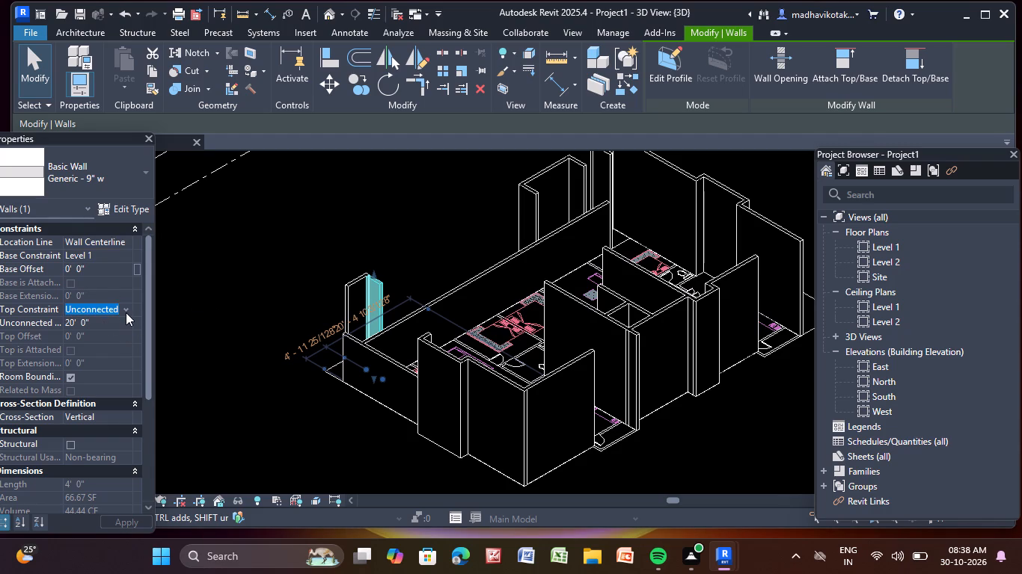
click(126, 312)
click(130, 345)
click(264, 294)
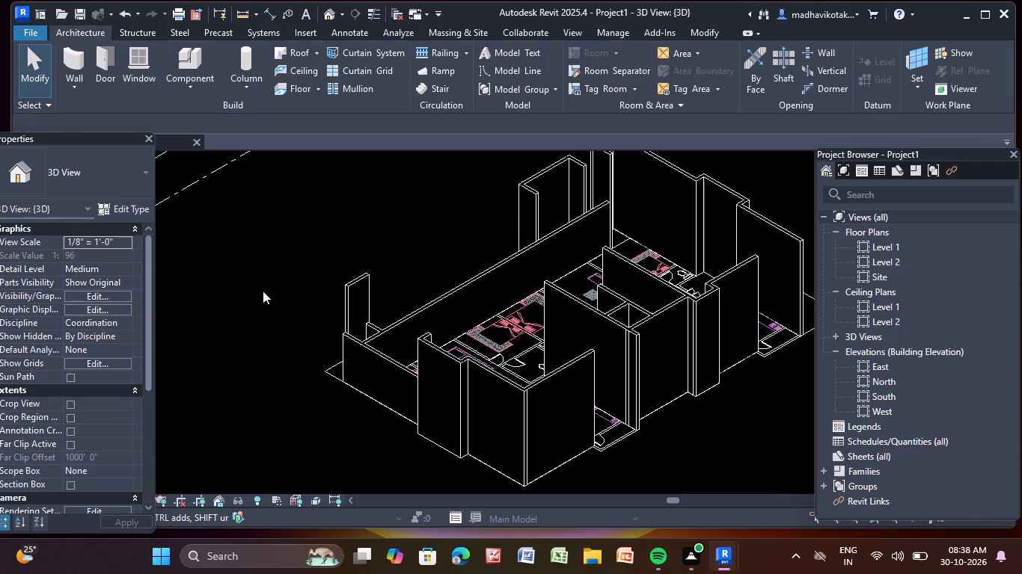
click(354, 297)
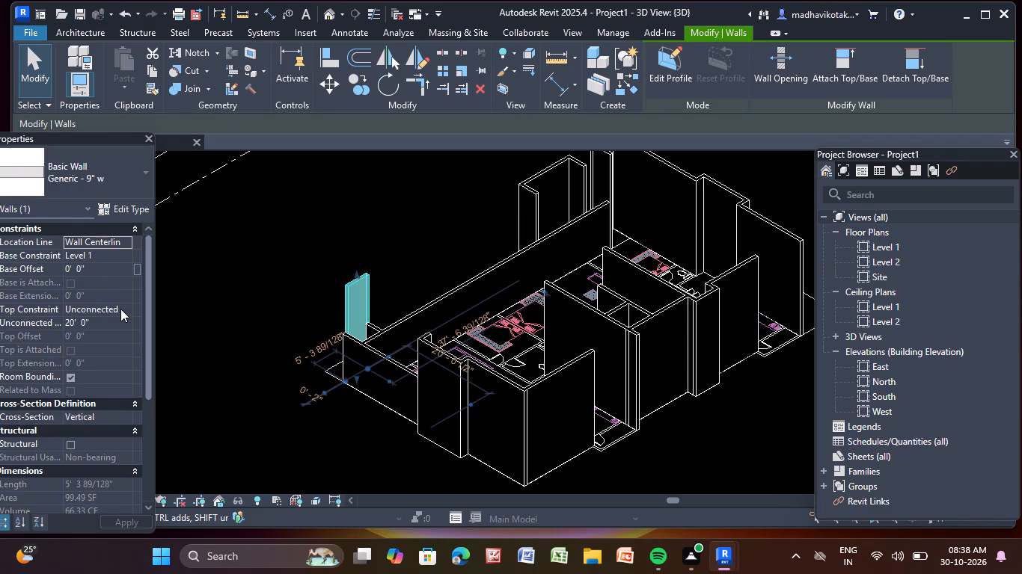
click(123, 310)
click(128, 345)
click(266, 286)
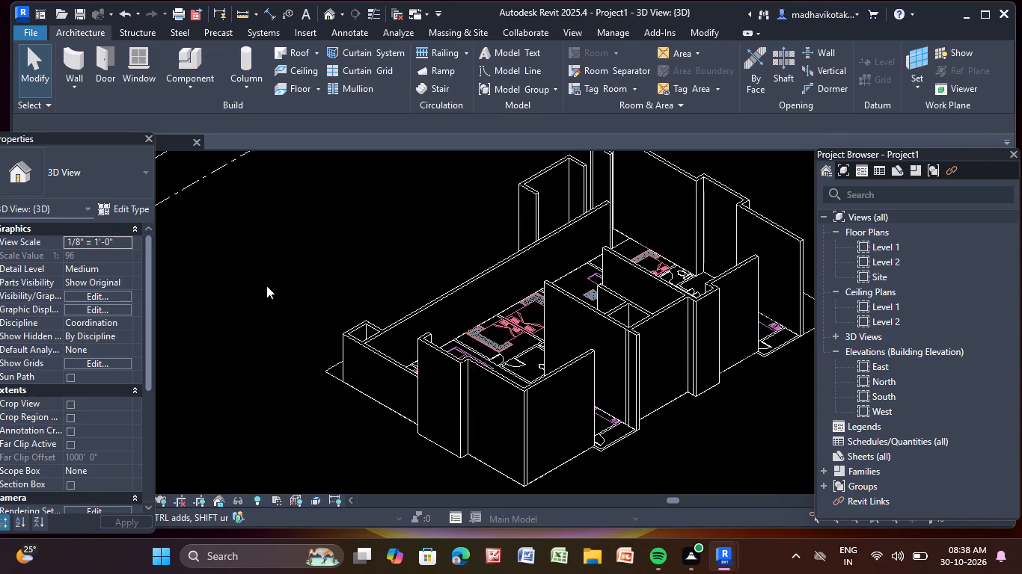
Constrain the tops of the projecting 9'-9" front wall and its short return beside the end wall to Level 2.
scroll(429, 373, up, 3)
click(429, 367)
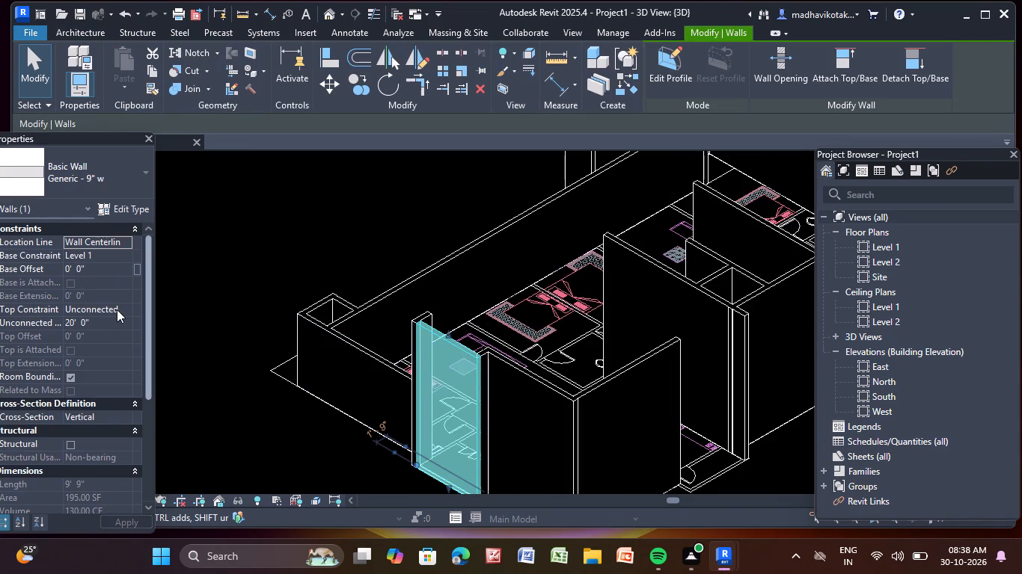
click(123, 305)
click(117, 340)
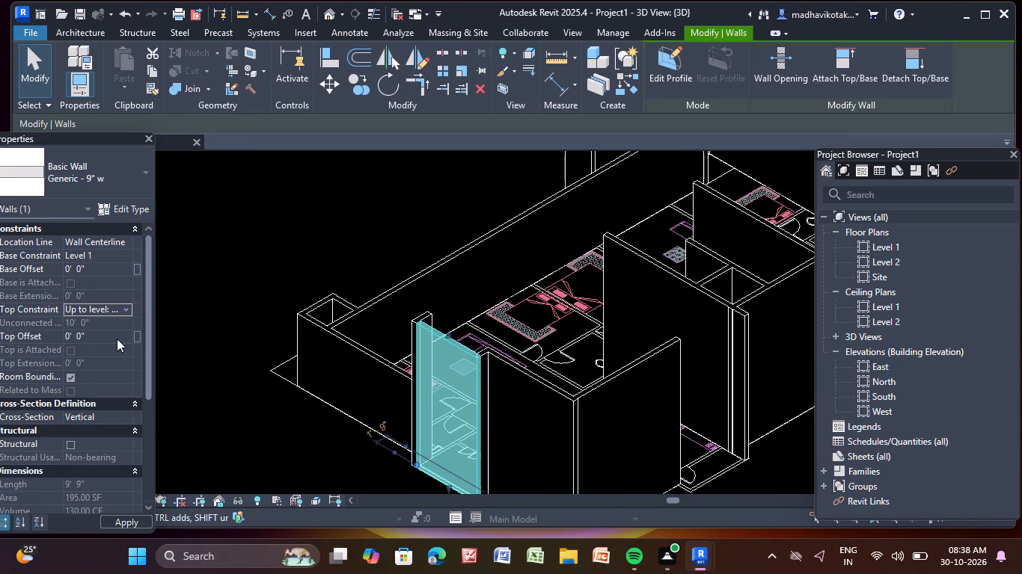
click(237, 344)
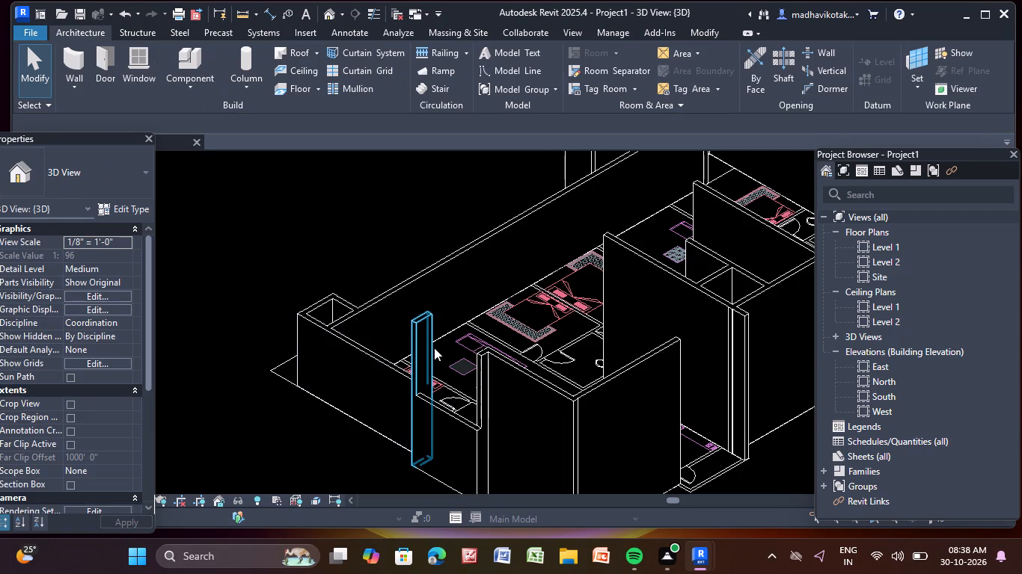
click(429, 343)
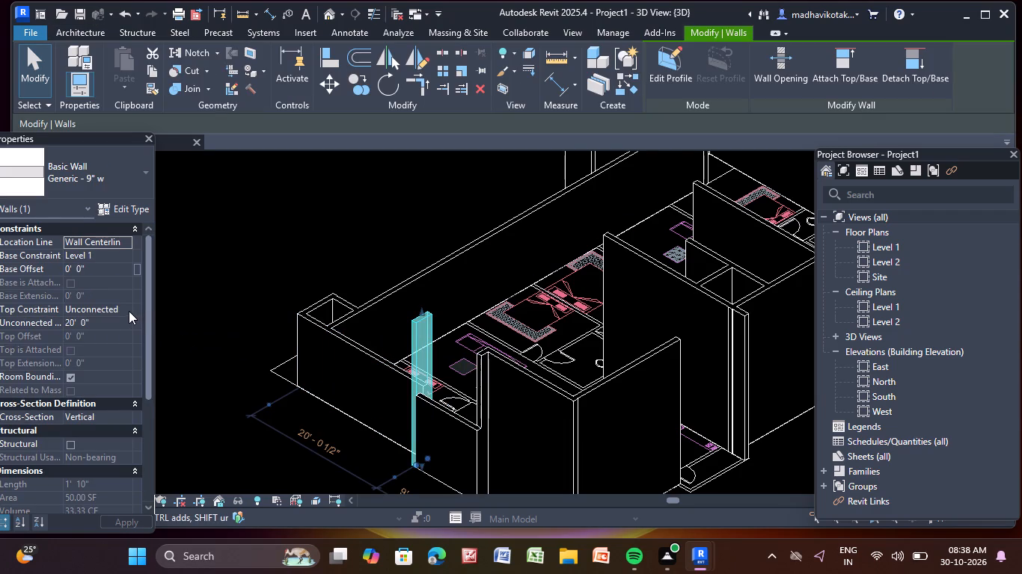
click(129, 311)
click(128, 342)
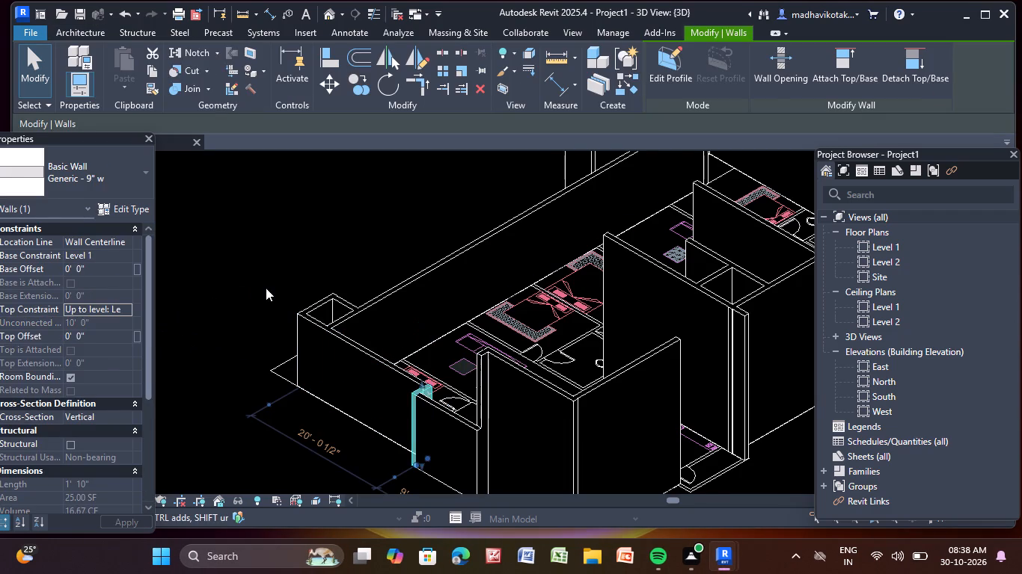
click(266, 288)
Constrain the tops of the 13'-11 1/2" front corner wall and its 1'-9" return wall to Level 2.
scroll(278, 297, down, 2)
middle_drag(271, 290, 114, 232)
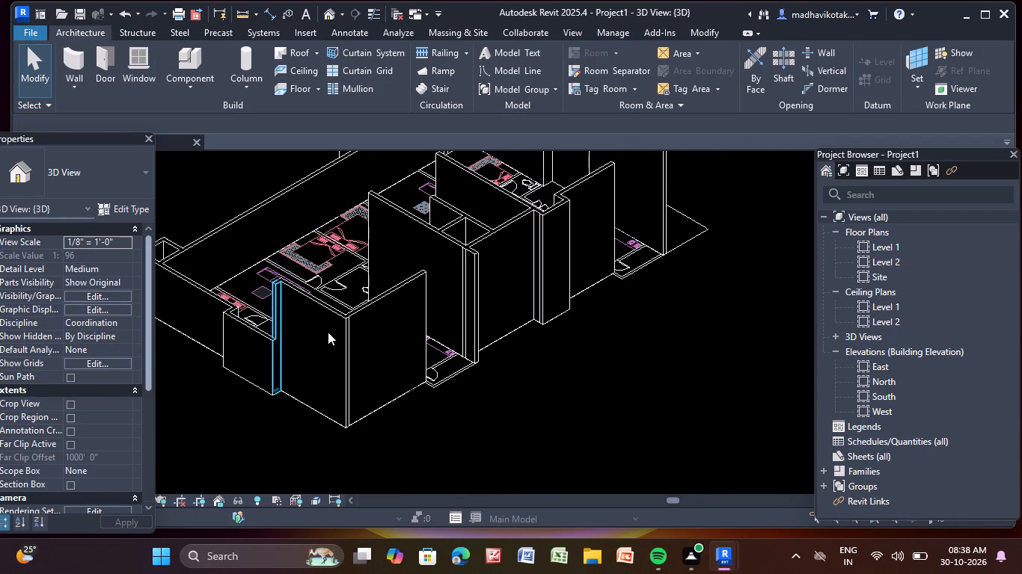
click(325, 331)
click(120, 306)
click(126, 343)
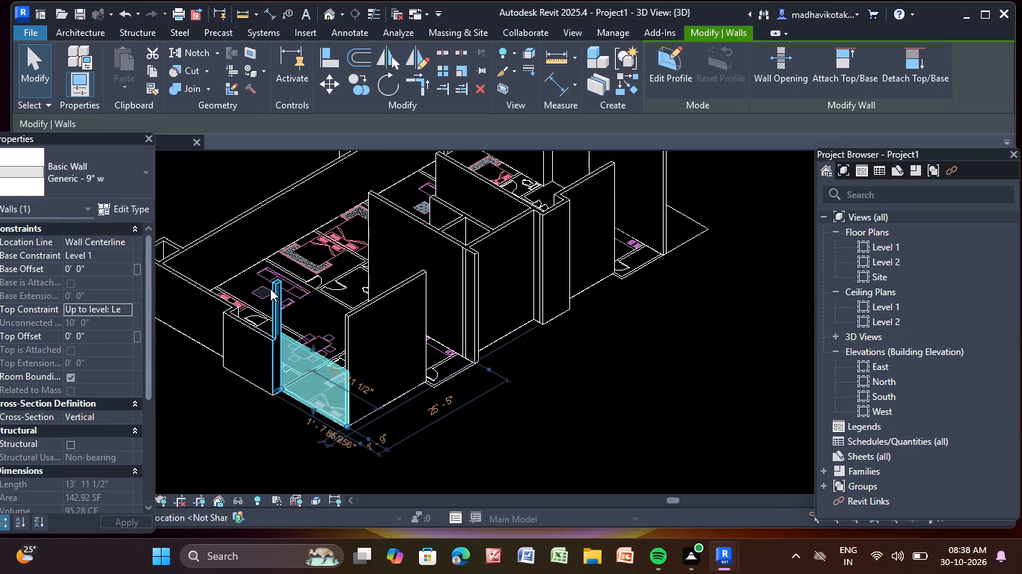
click(273, 288)
click(120, 306)
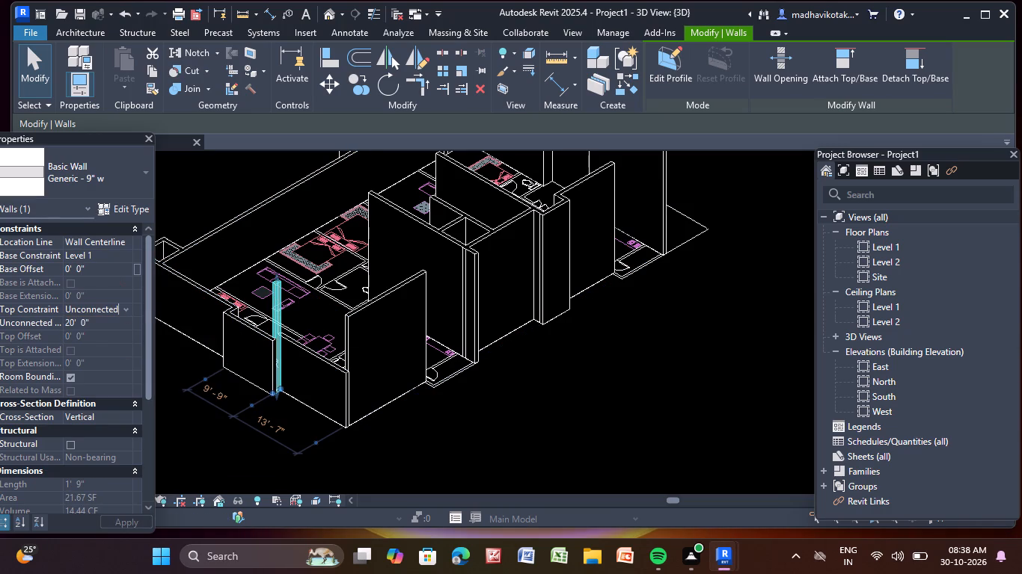
click(123, 313)
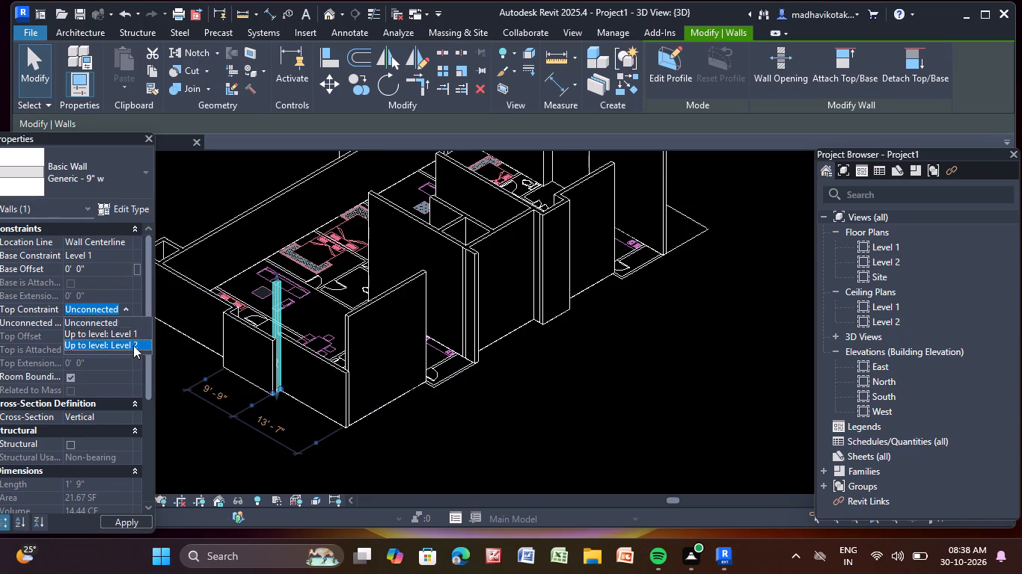
click(133, 345)
Constrain the tops of the 16'-9" side wall at the front corner and the 20'-3" cross wall behind it to Level 2.
click(380, 313)
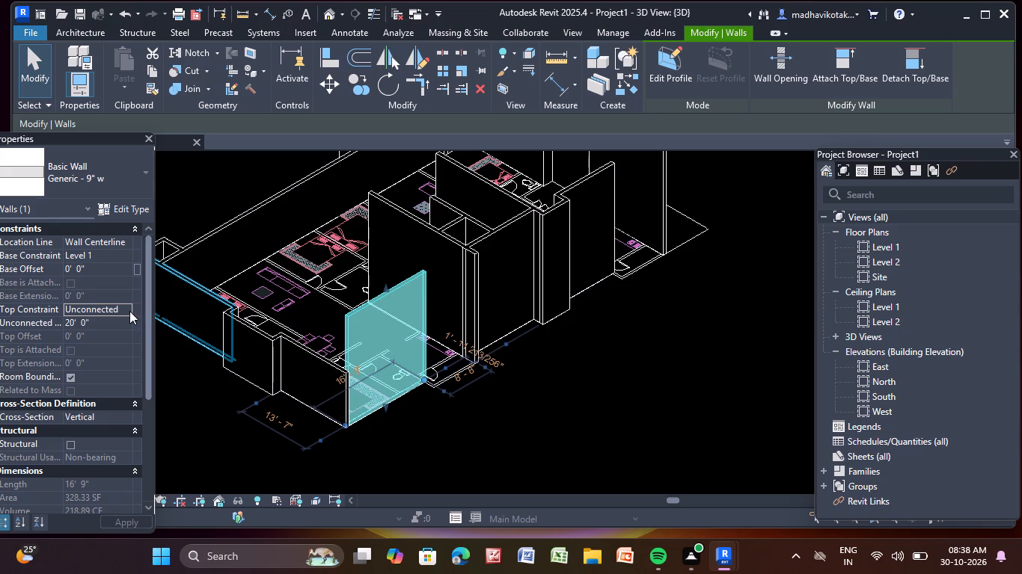
click(129, 310)
click(137, 342)
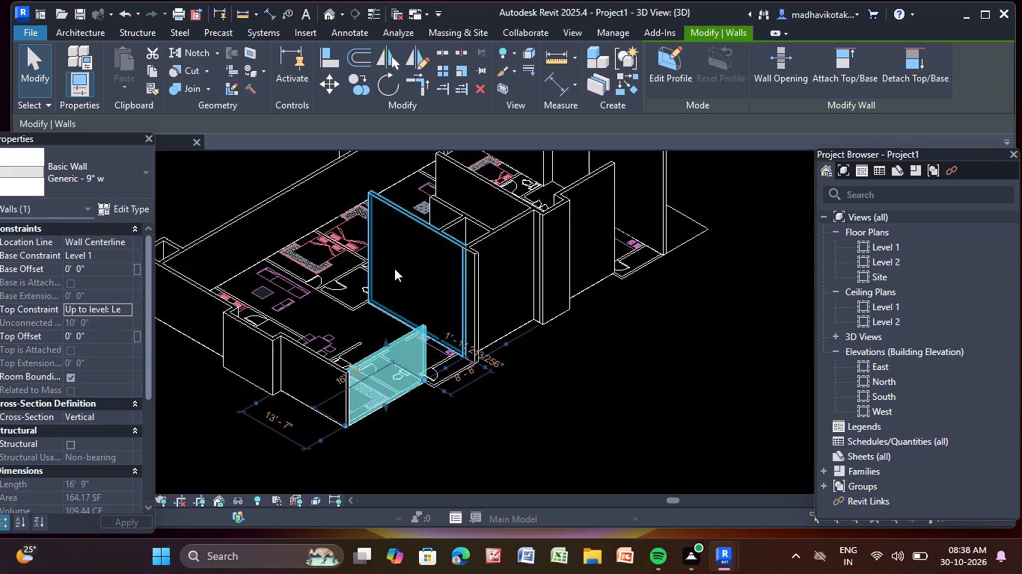
click(402, 266)
click(122, 309)
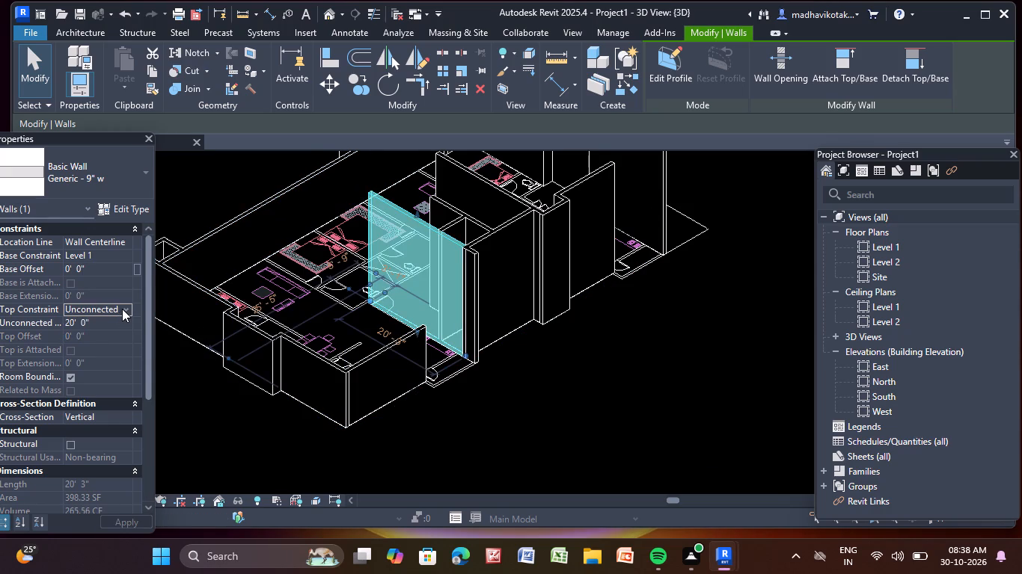
click(123, 342)
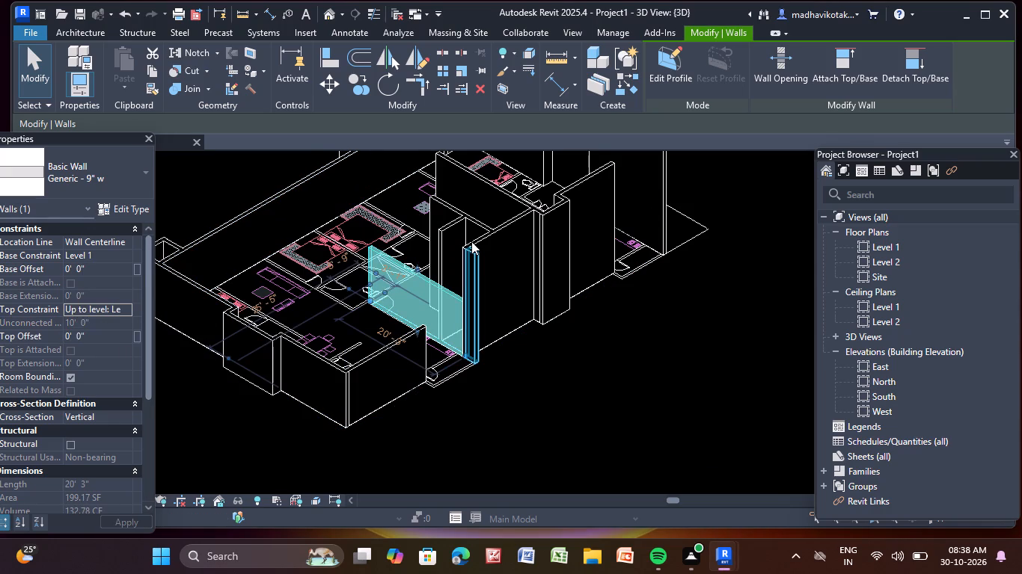
Constrain the tops of the 2'-3" jog wall and the 14'-8 1/2" outer wall beside the staircase to Level 2.
click(474, 242)
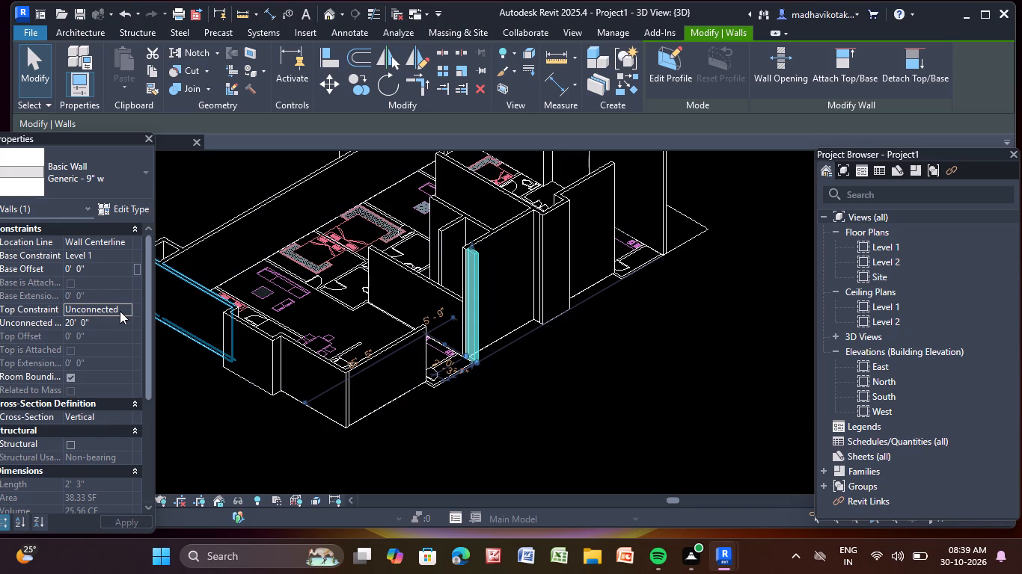
drag(123, 311, 126, 337)
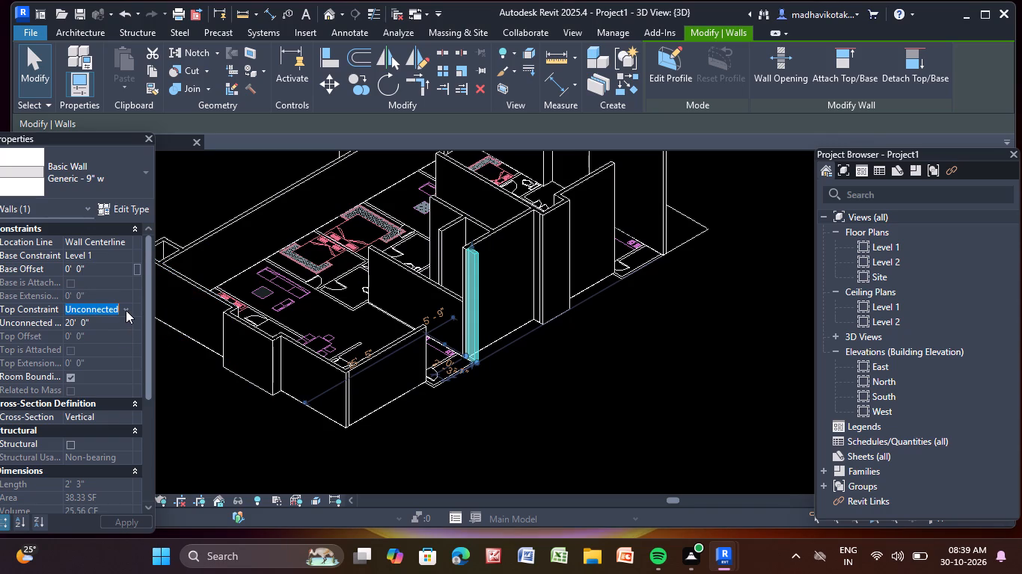
click(126, 310)
click(132, 340)
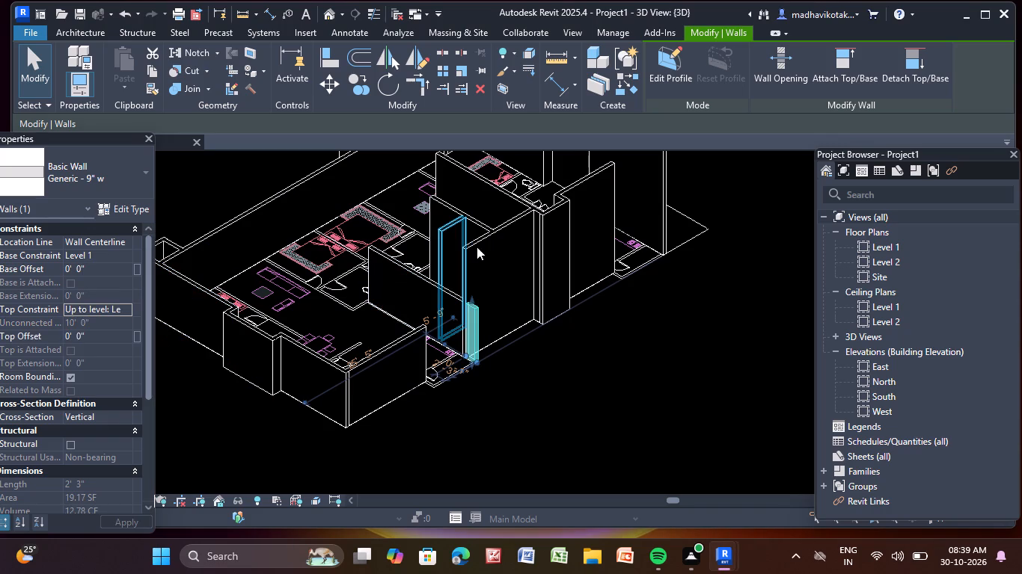
click(476, 246)
click(122, 309)
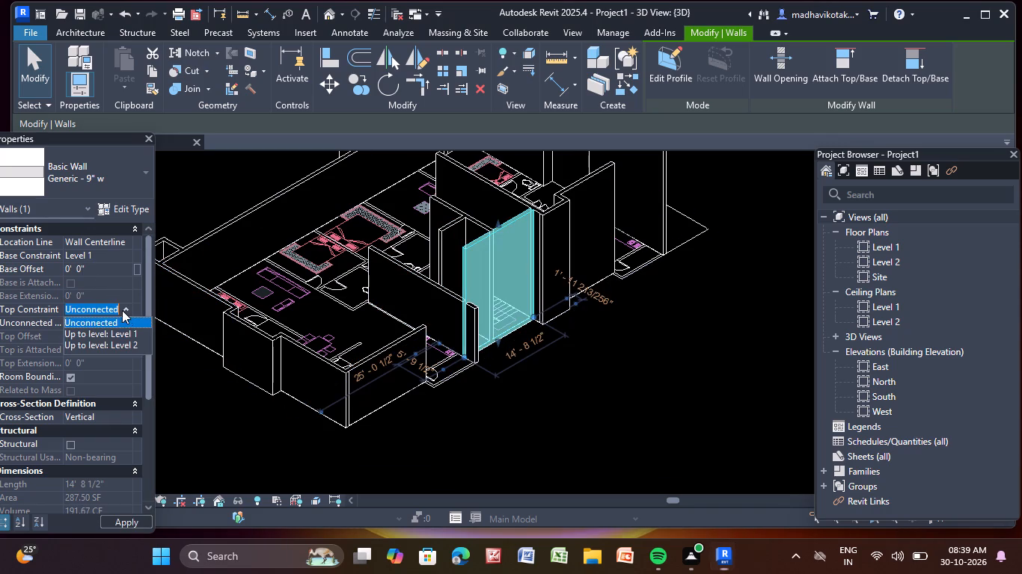
click(127, 345)
Constrain the tops of the 5'-9" wall and the roughly 12'-11 1/2" cross wall beside the staircase to Level 2.
click(445, 243)
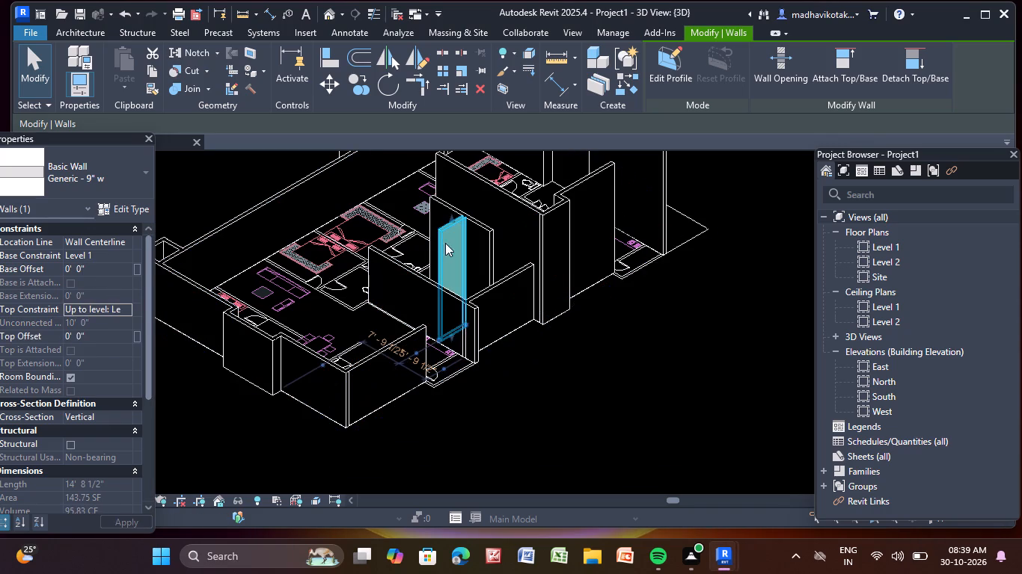
click(120, 308)
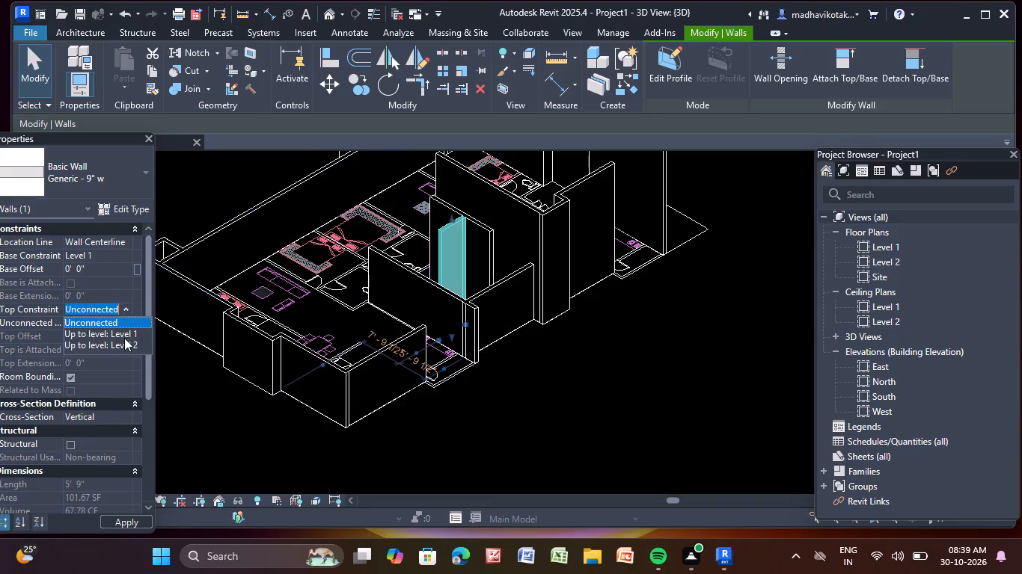
click(124, 340)
click(469, 232)
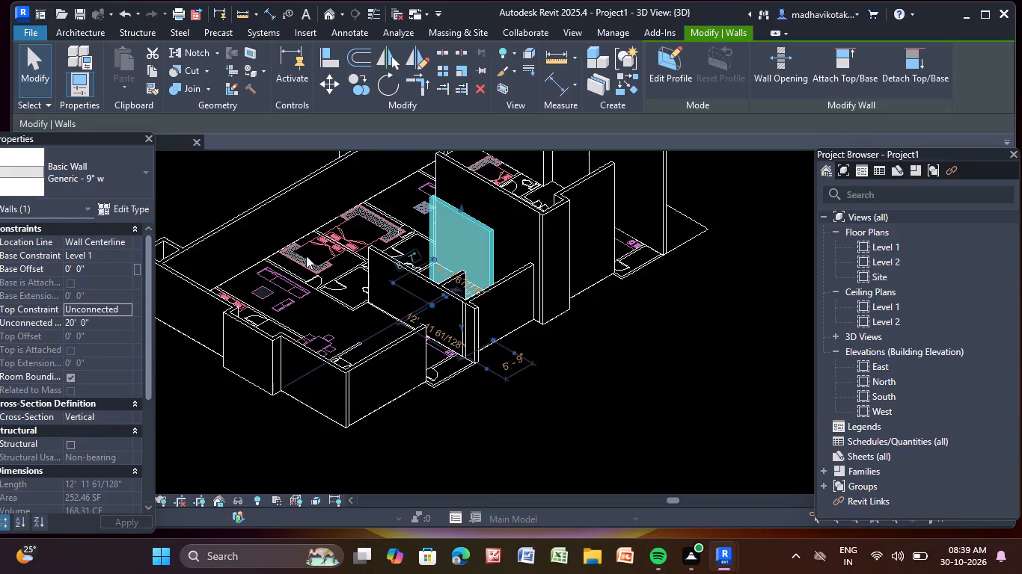
click(123, 309)
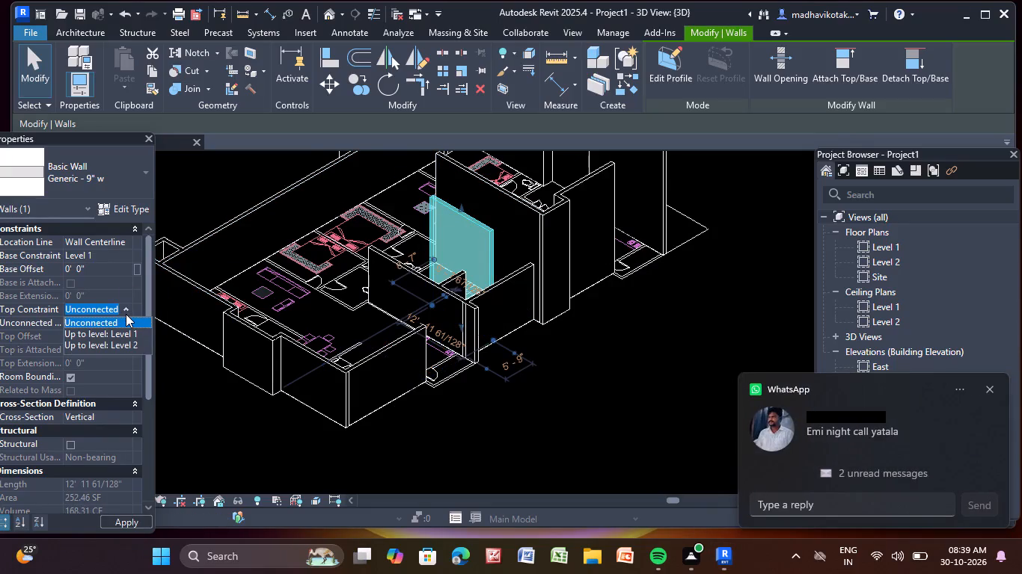
click(135, 347)
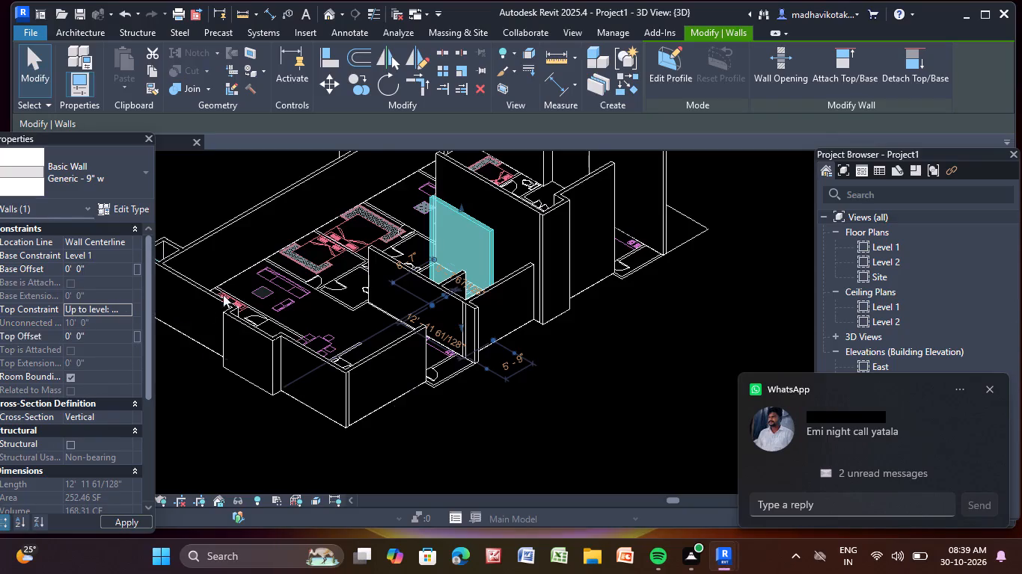
Constrain the tops of the roughly 22'-3" cross wall behind the staircase and the roughly 5'-4" outer wall adjoining it to Level 2.
click(476, 220)
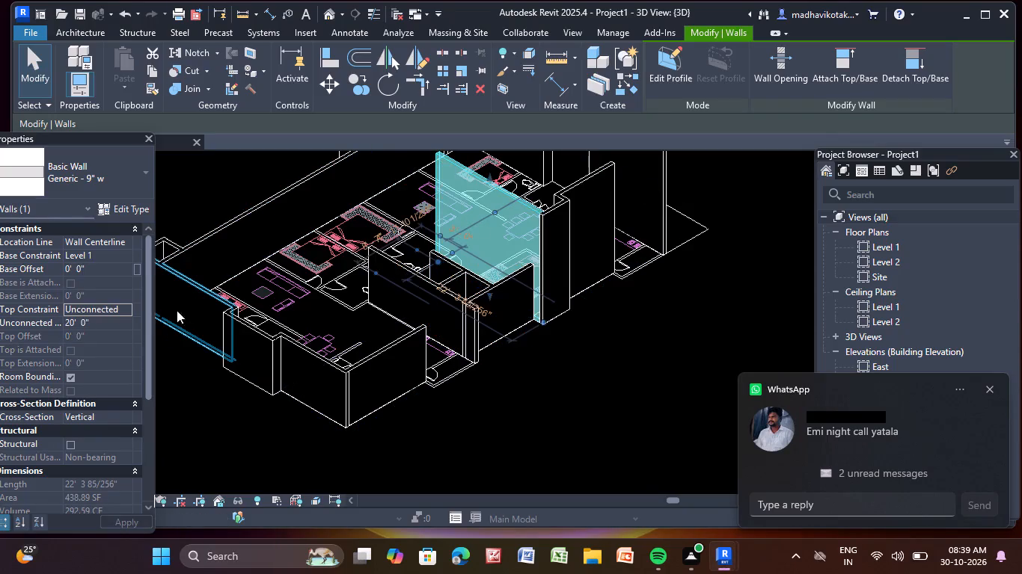
click(131, 309)
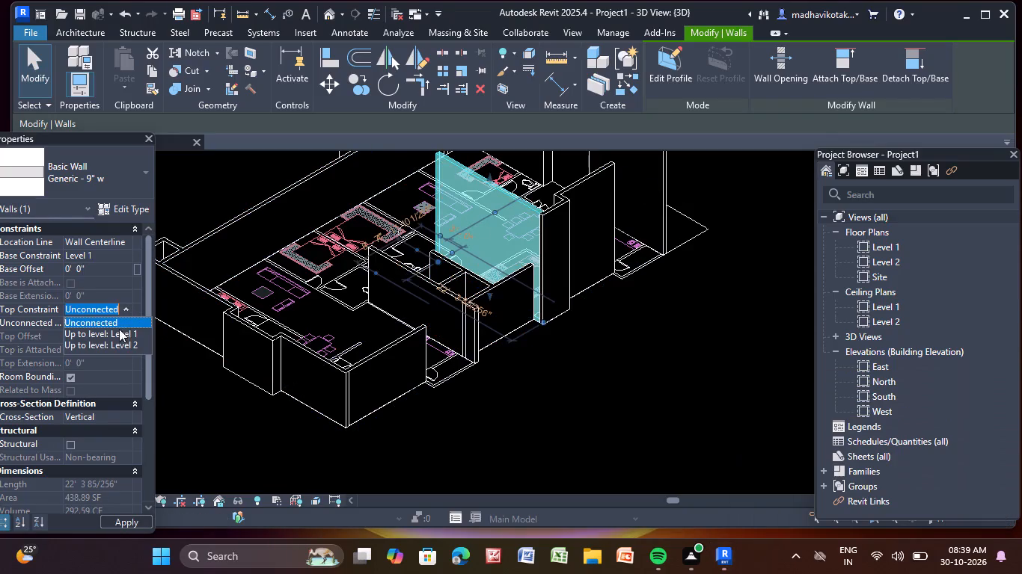
click(122, 346)
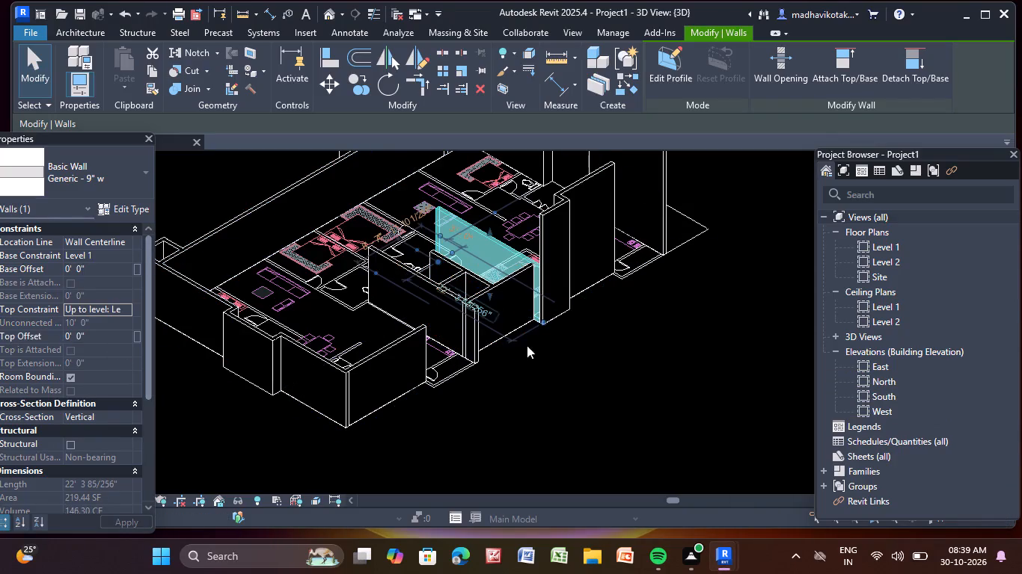
click(570, 413)
middle_drag(569, 413, 489, 486)
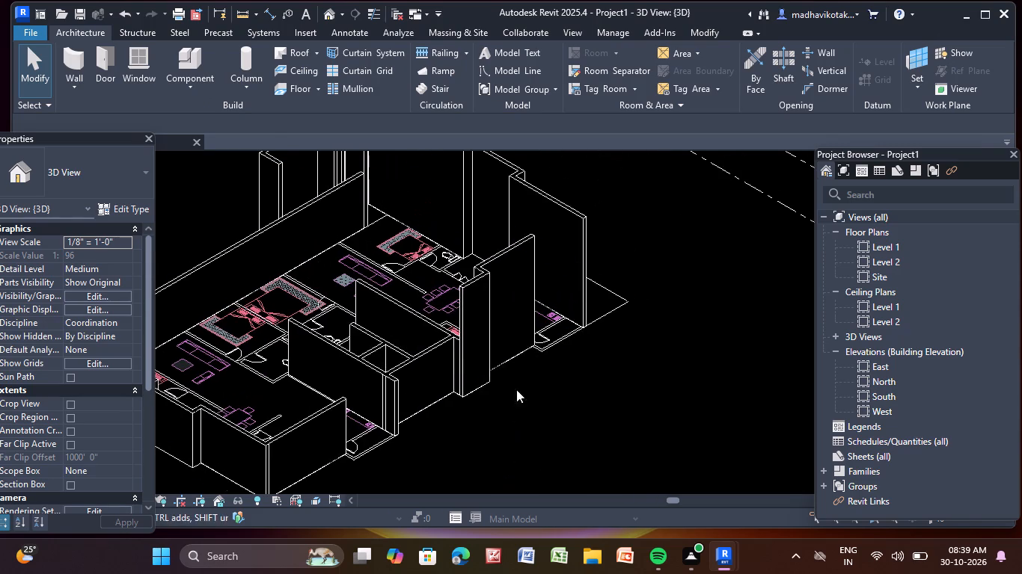
click(480, 330)
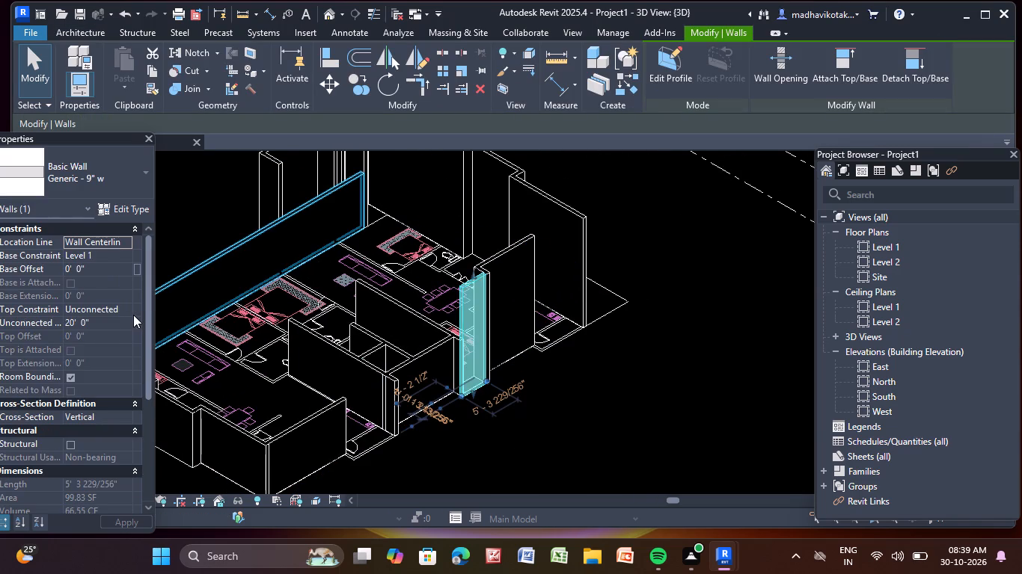
click(130, 311)
click(138, 338)
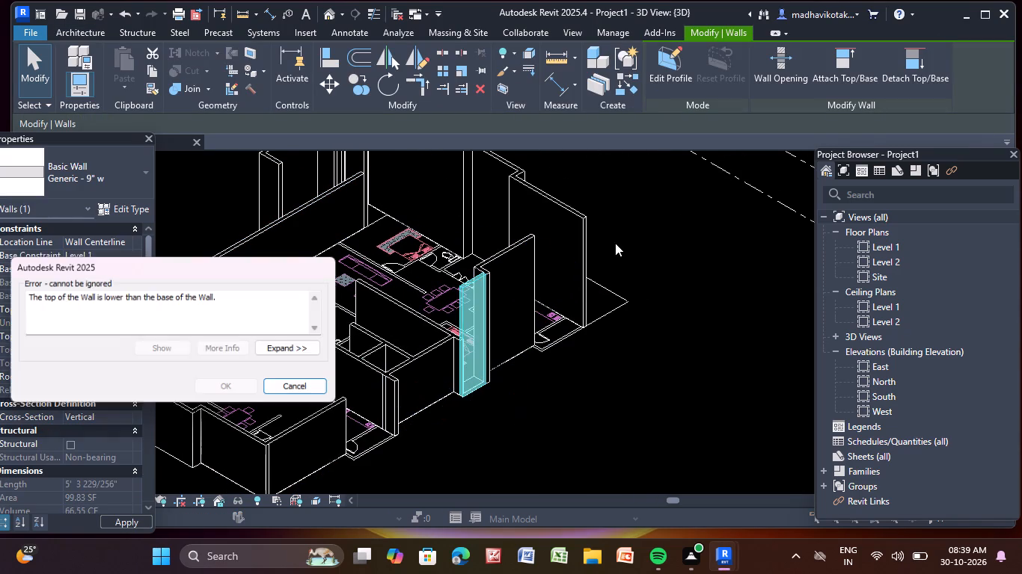
click(285, 381)
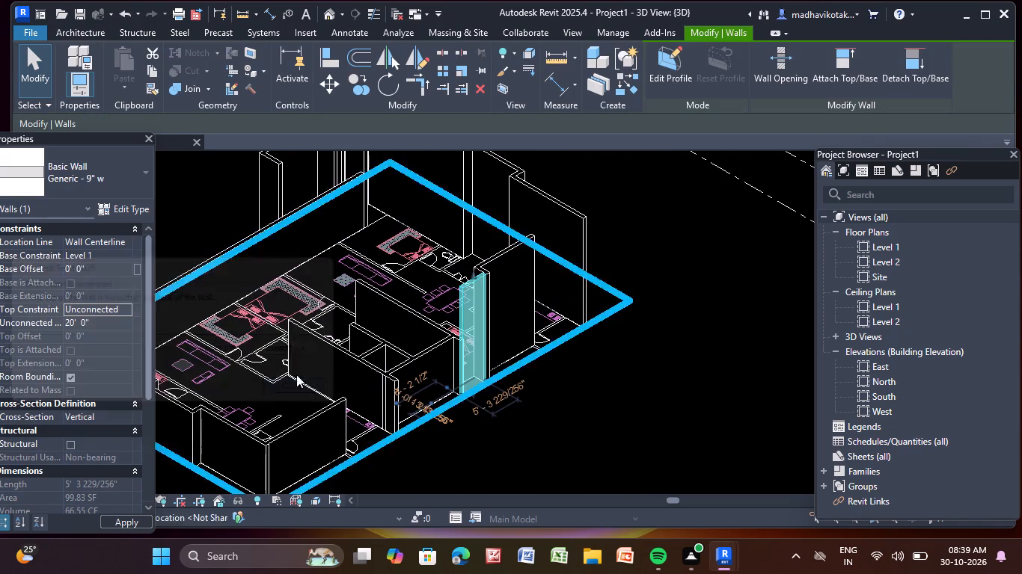
click(124, 312)
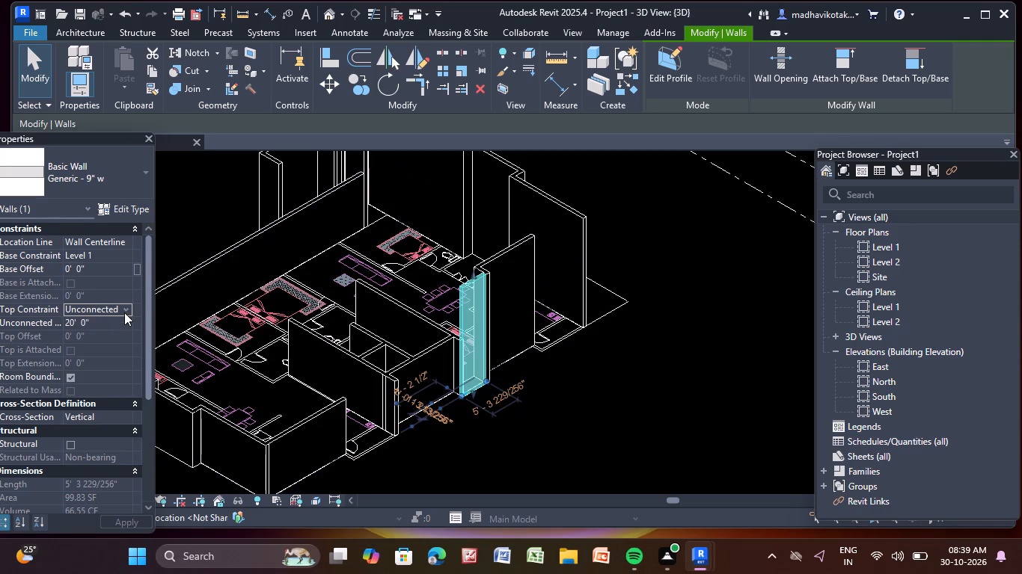
click(126, 345)
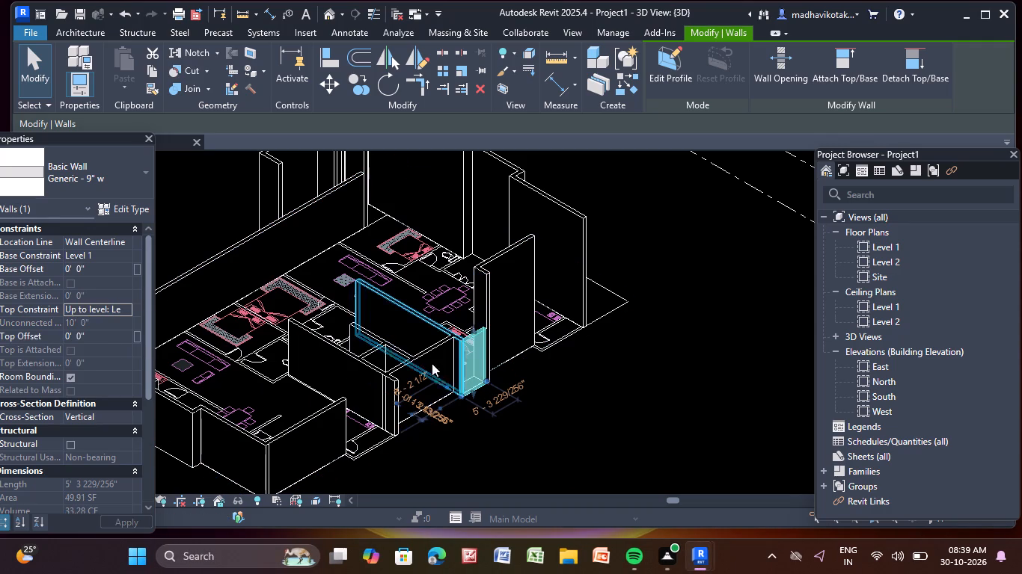
click(622, 430)
Constrain the tops of the roughly 11'-9" outer wall and the roughly 2' return wall joining it to Level 2.
middle_drag(429, 423, 423, 523)
click(507, 380)
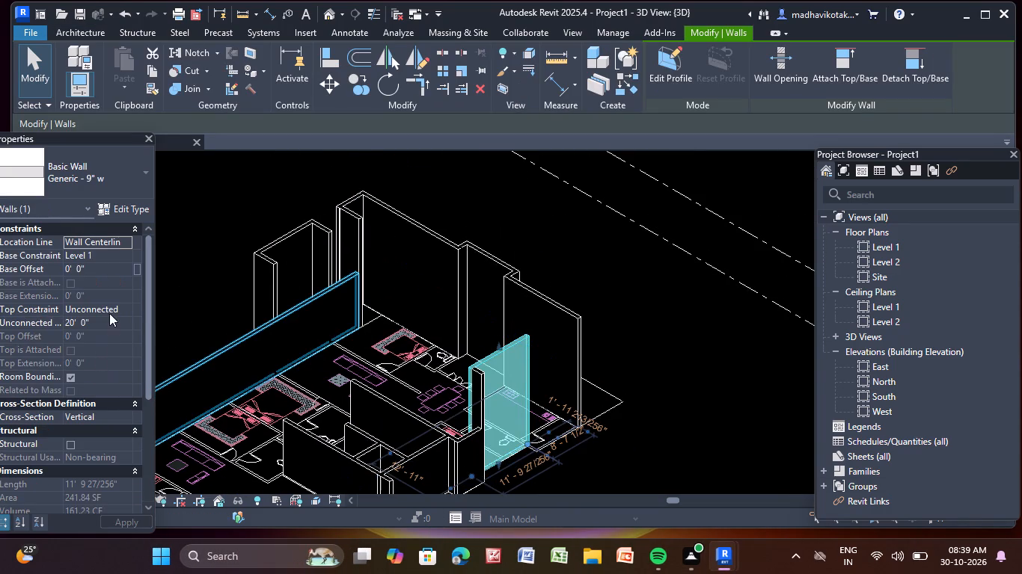
click(123, 306)
click(130, 350)
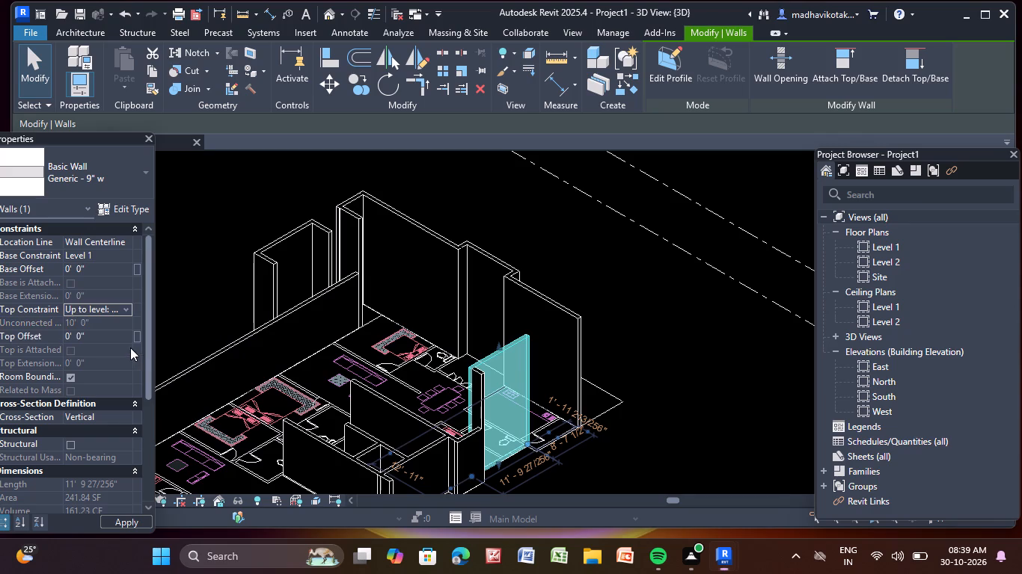
click(478, 385)
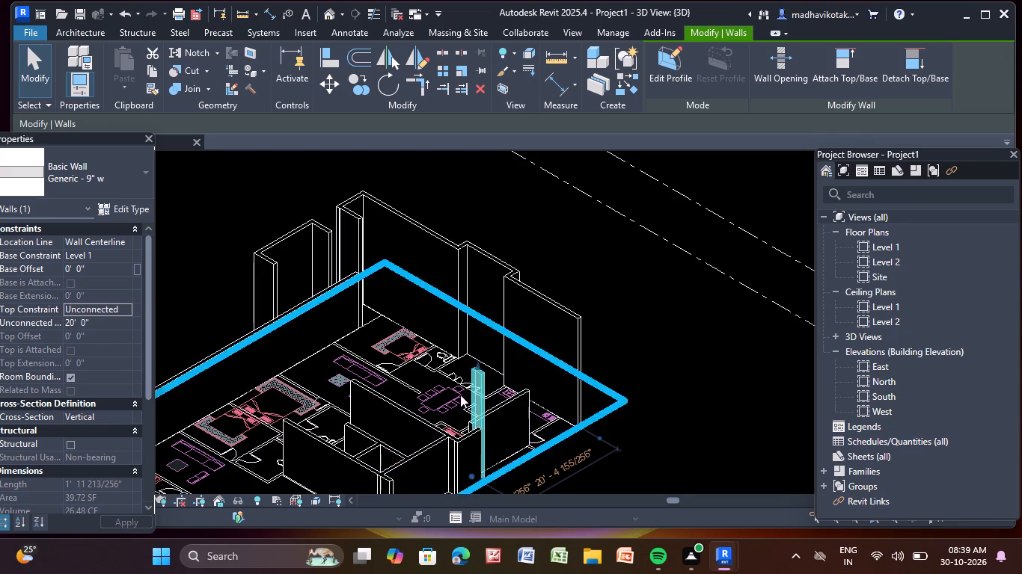
click(125, 309)
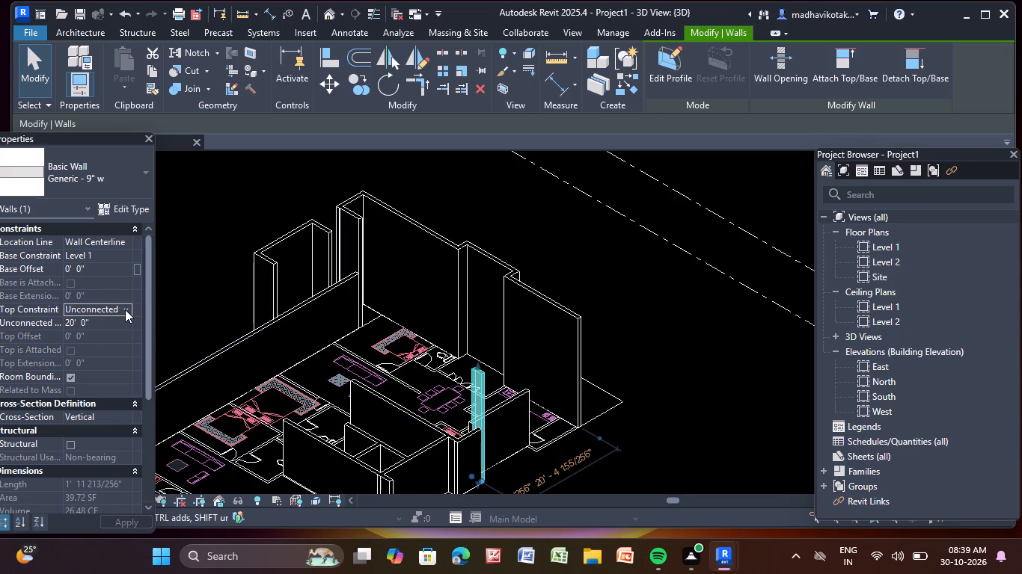
click(129, 340)
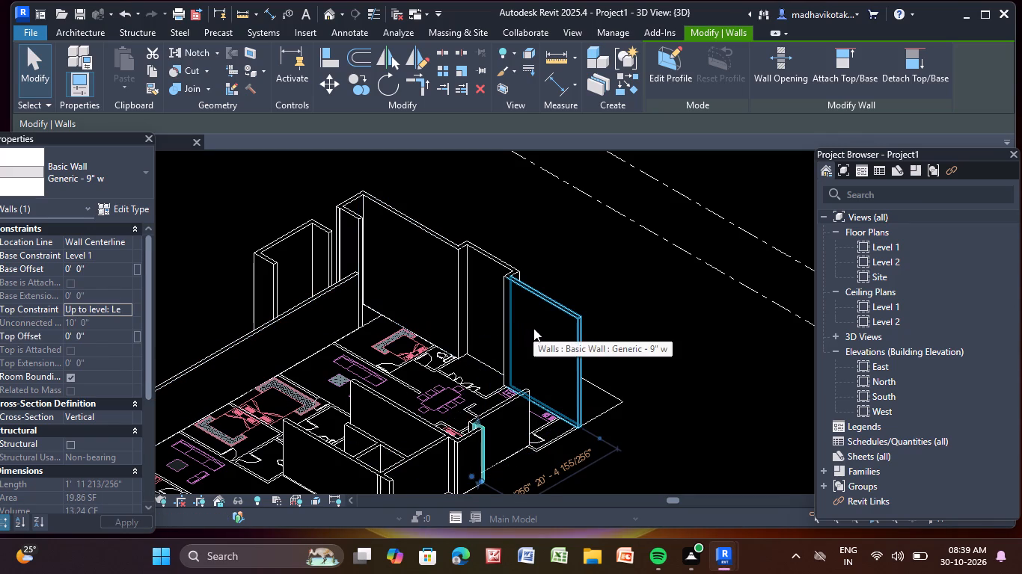
Constrain the tops of the 15'-3" wall at the far corner and the 1'-10" return wall adjoining it to Level 2.
click(533, 328)
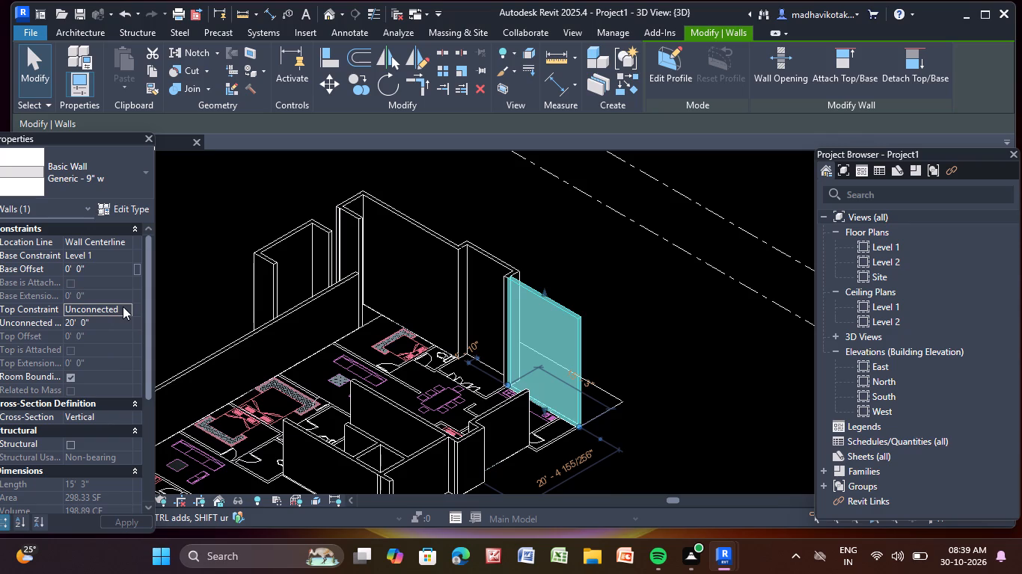
click(125, 308)
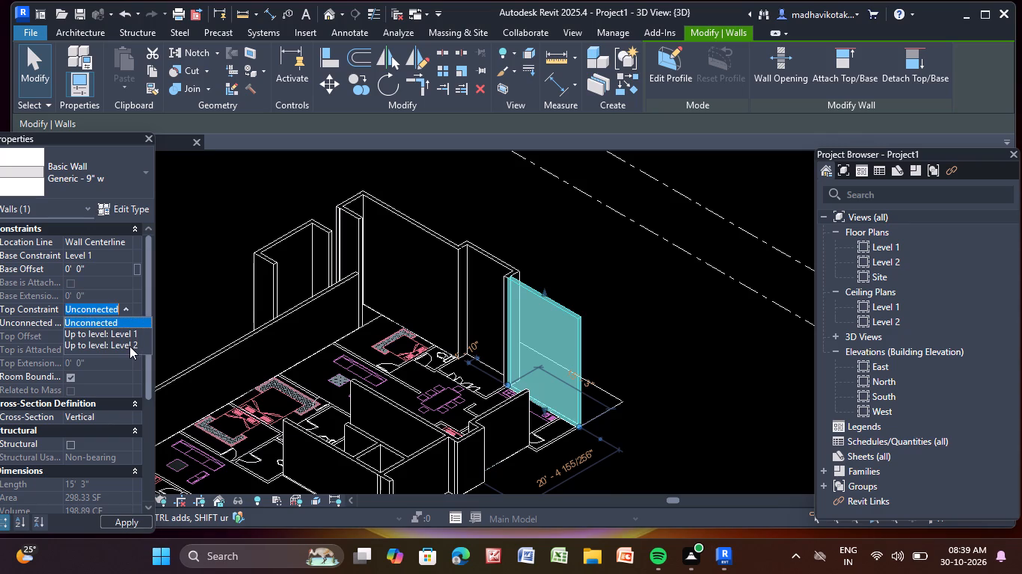
click(129, 346)
click(560, 297)
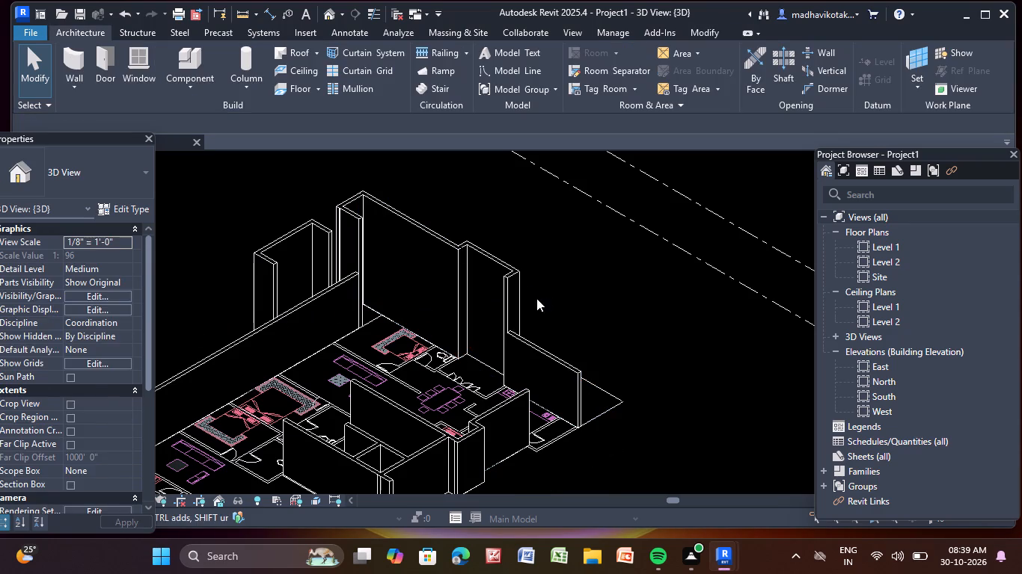
click(516, 295)
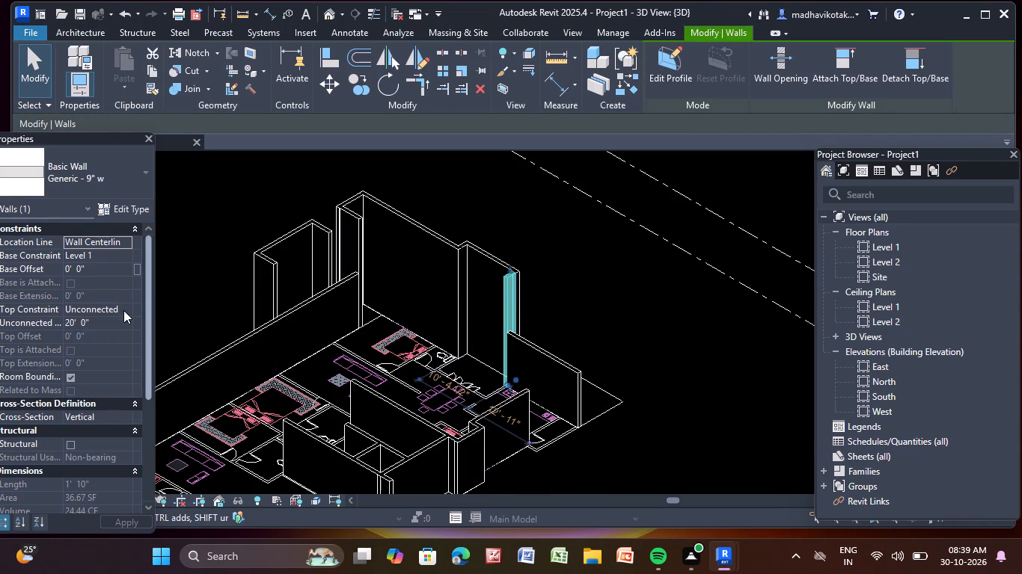
click(125, 311)
click(133, 342)
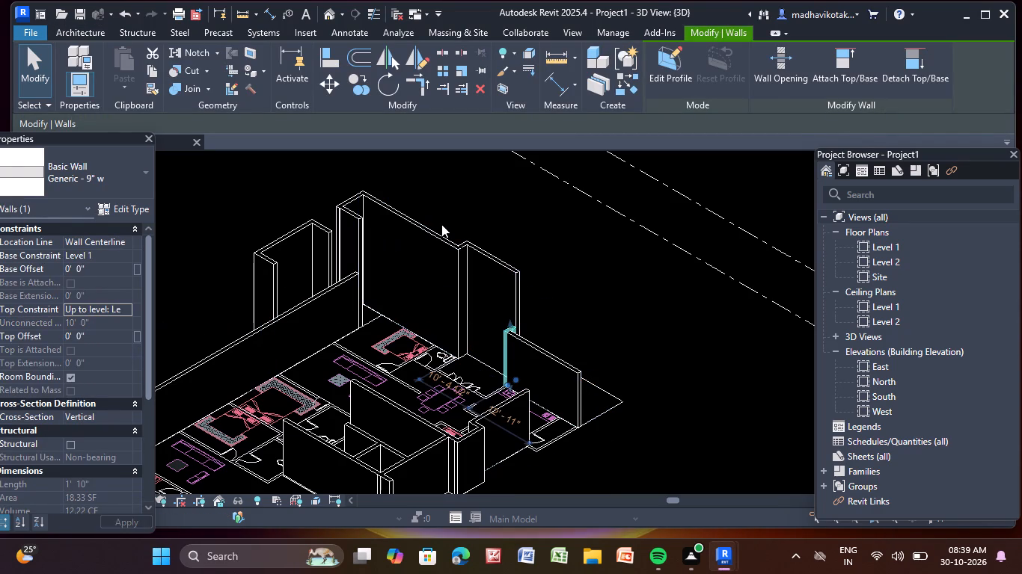
click(441, 224)
Constrain the tops of the 10'-4 1/2" rear wall and the 1'-10" return wall at its far end to Level 2.
click(492, 275)
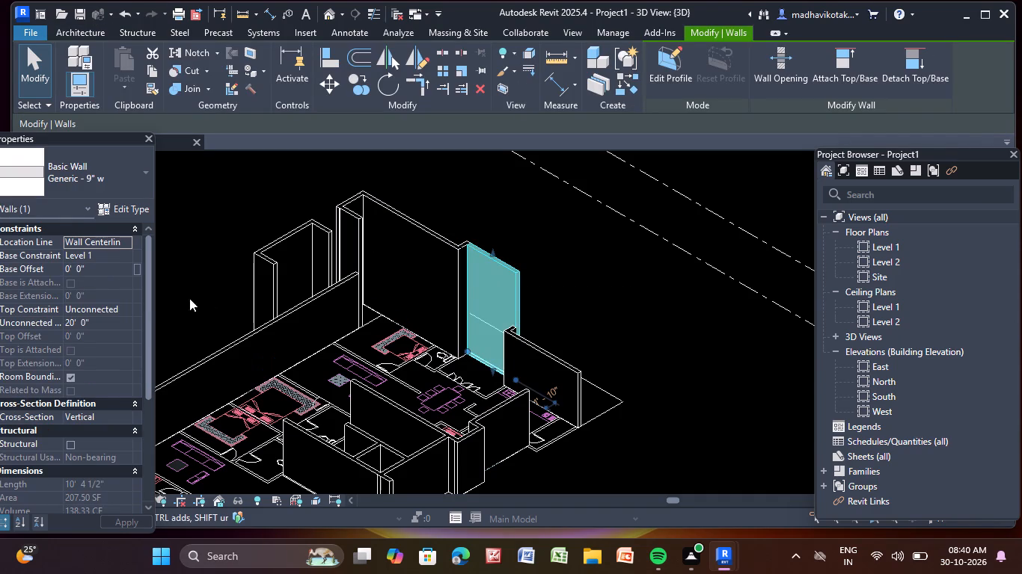
click(124, 310)
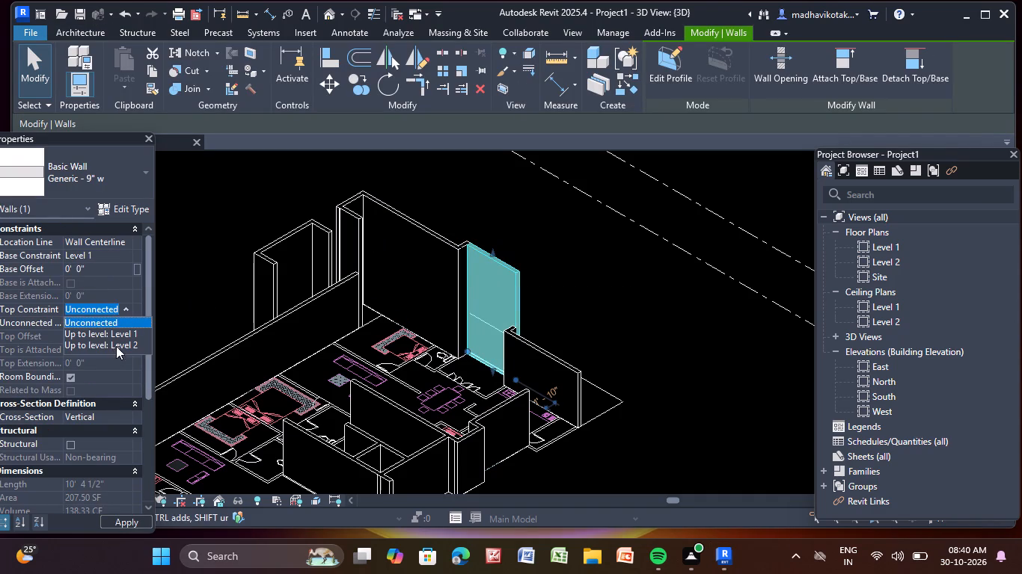
click(116, 345)
click(472, 213)
click(465, 256)
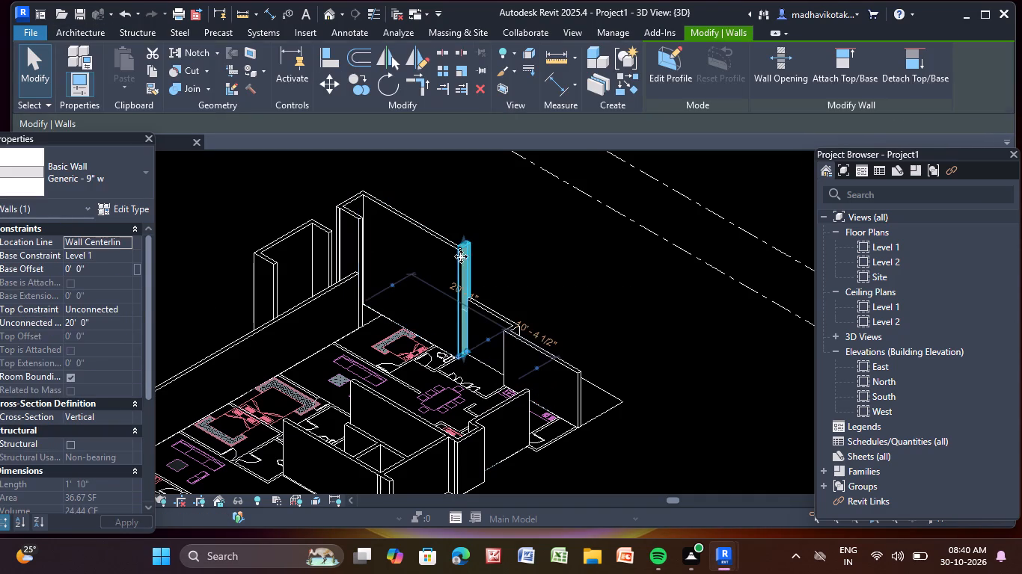
click(126, 312)
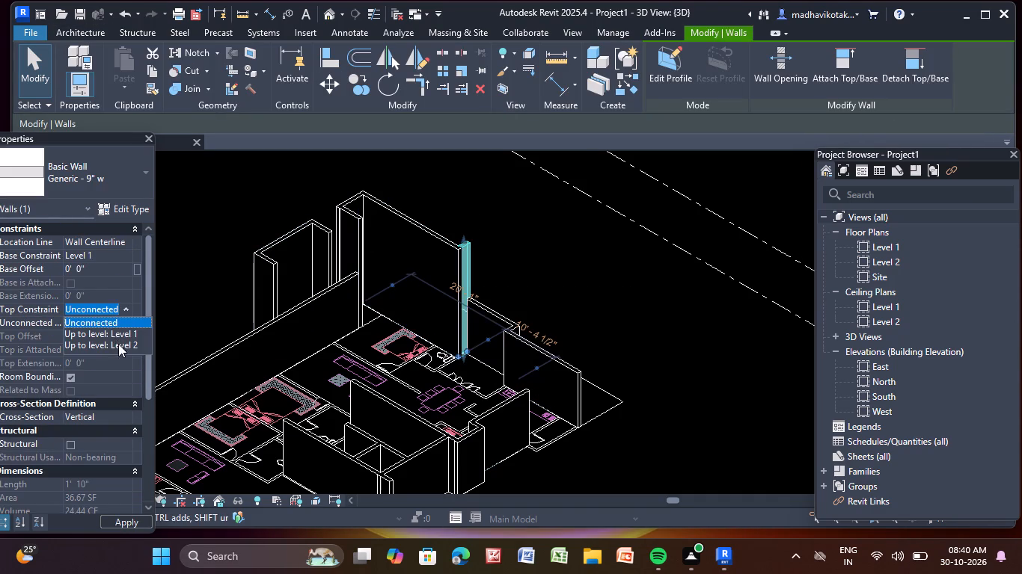
click(120, 345)
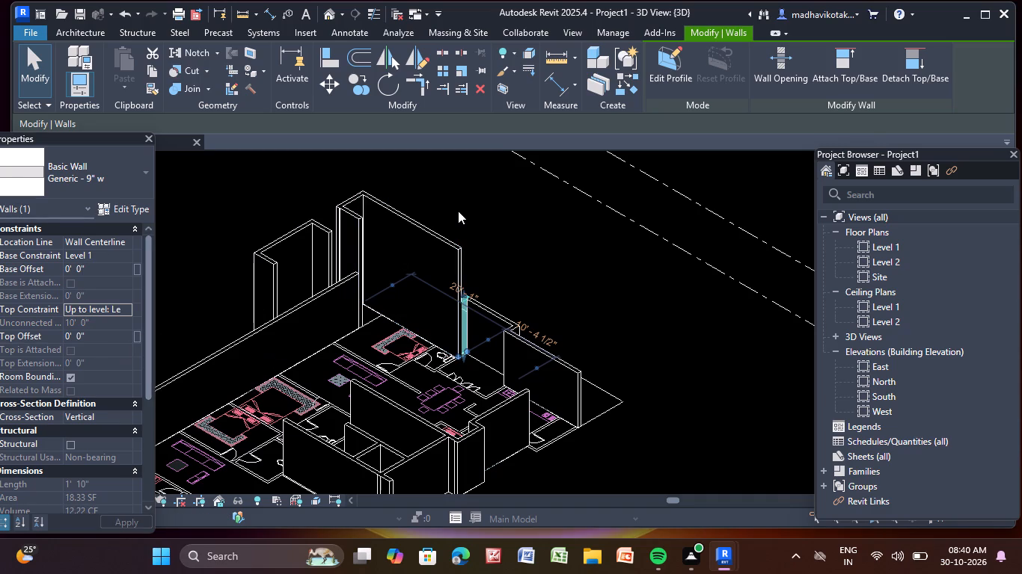
click(458, 211)
Constrain the tops of the 20'-5 1/2" rear wall and the 4'-4 1/2" wall near its far end to Level 2.
click(409, 234)
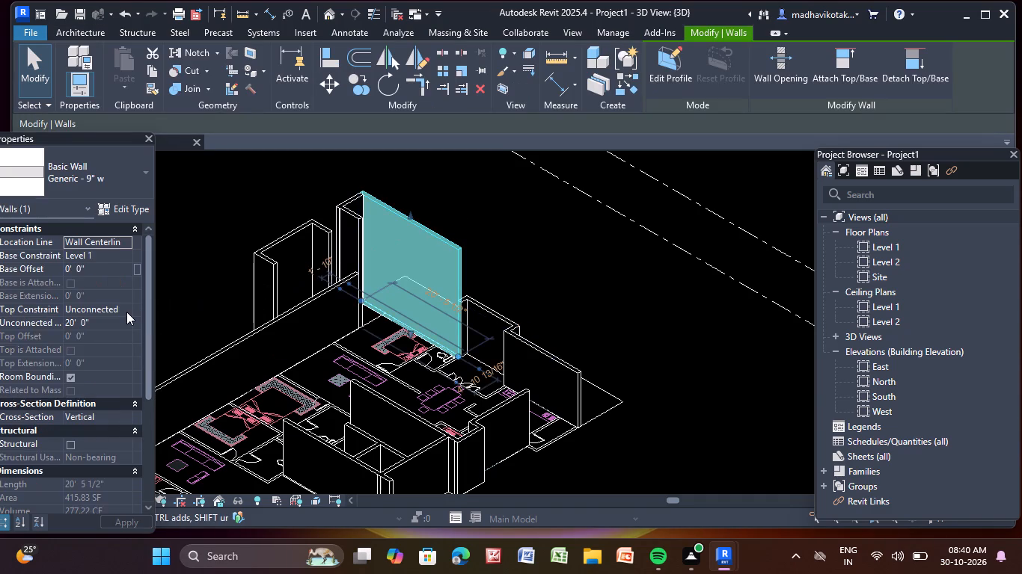
click(126, 312)
click(133, 342)
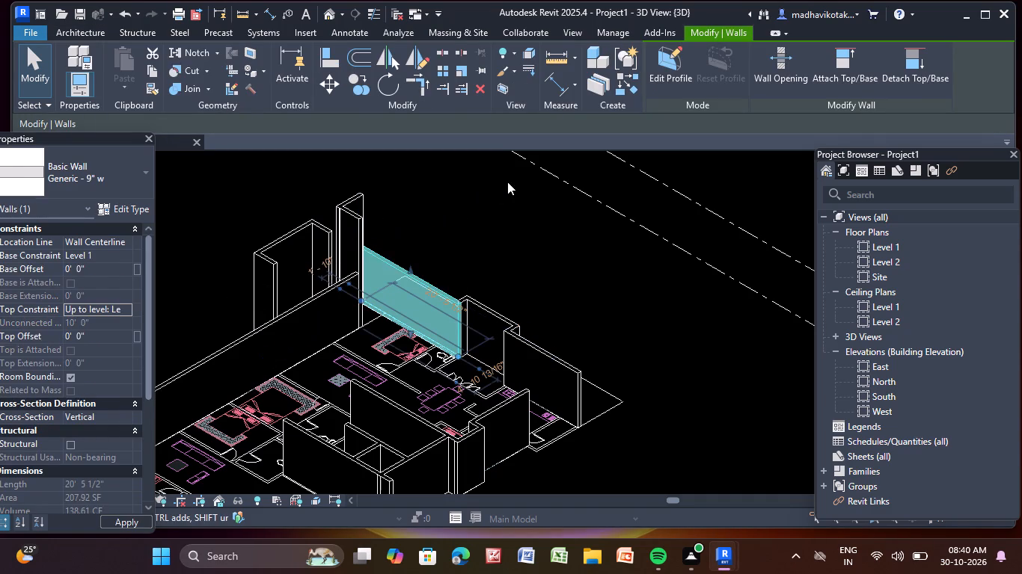
click(507, 182)
click(361, 220)
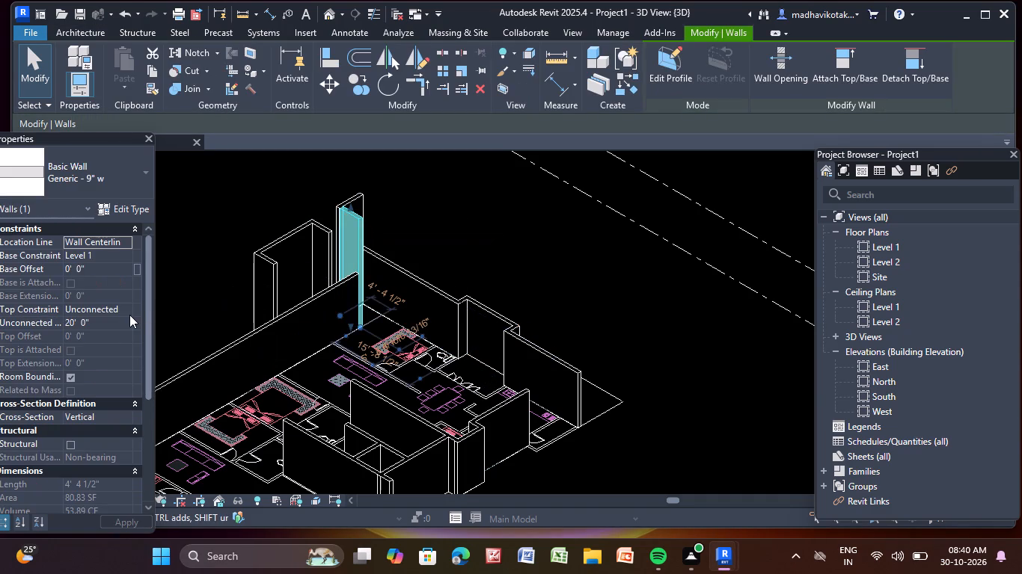
click(129, 309)
click(123, 338)
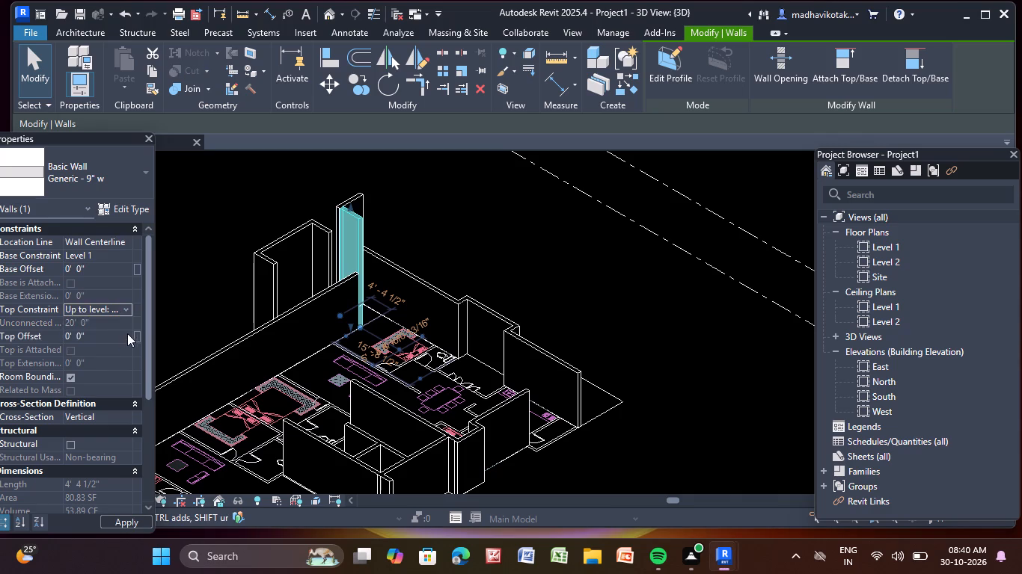
click(292, 391)
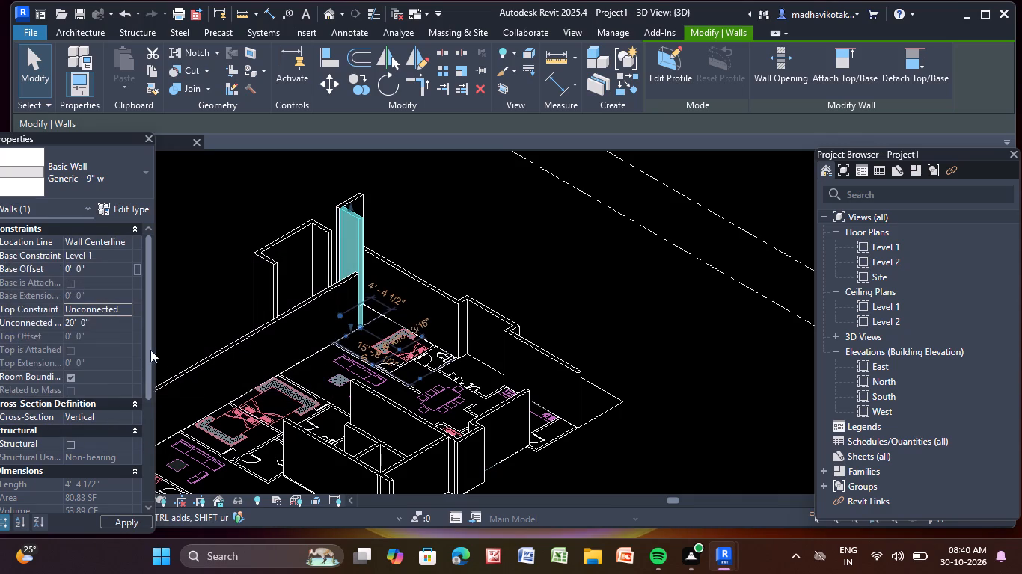
click(129, 305)
click(125, 342)
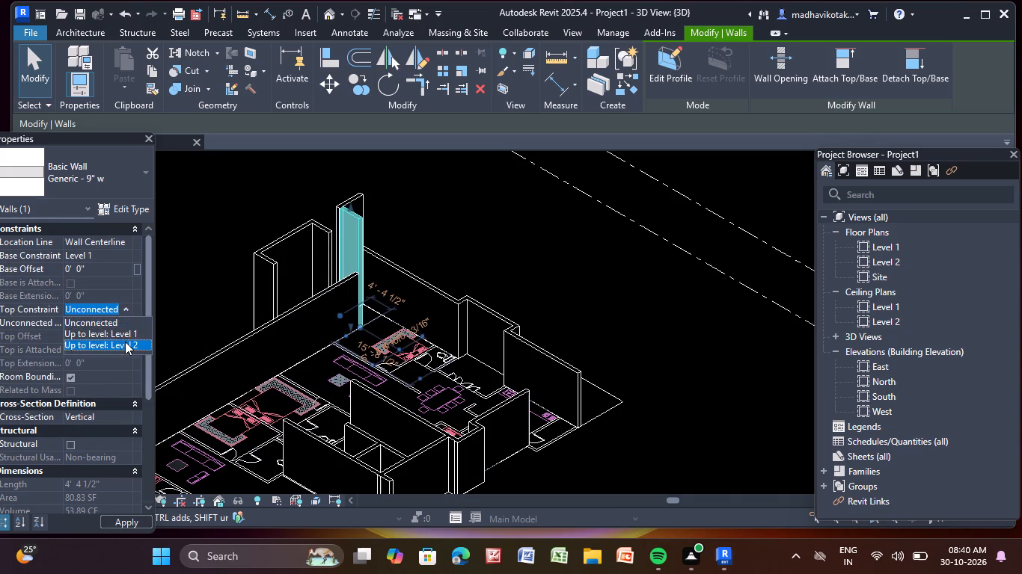
Constrain the top of the roughly 5'-3" wall adjoining the 4'-4 1/2" wall at the rear corner to Level 2.
click(430, 209)
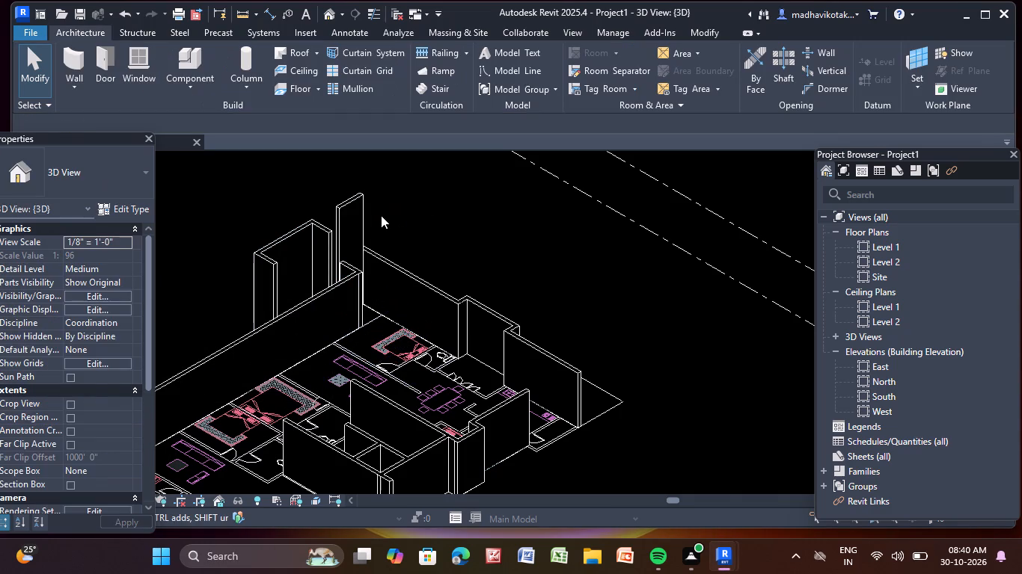
click(367, 215)
click(122, 307)
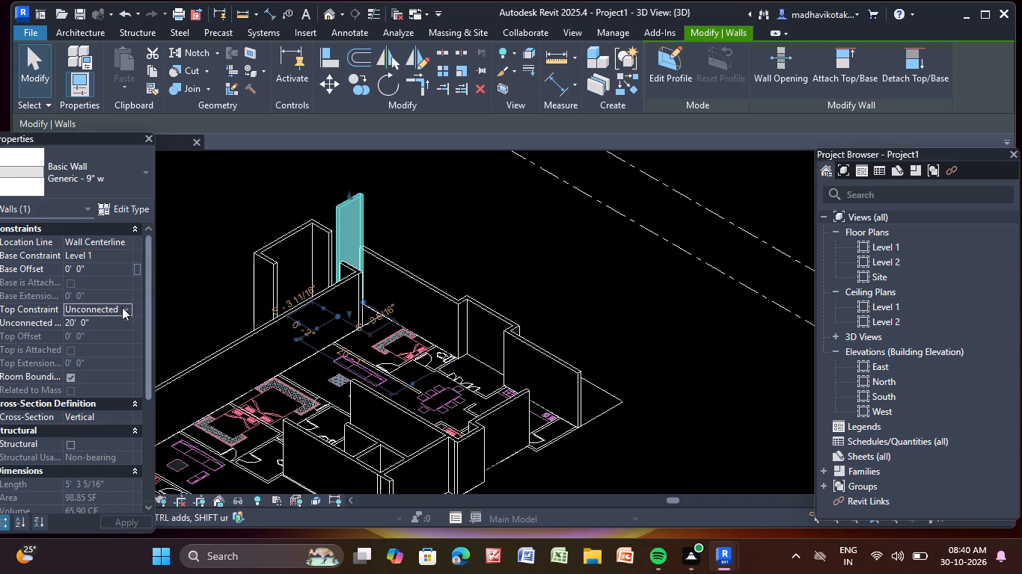
click(139, 348)
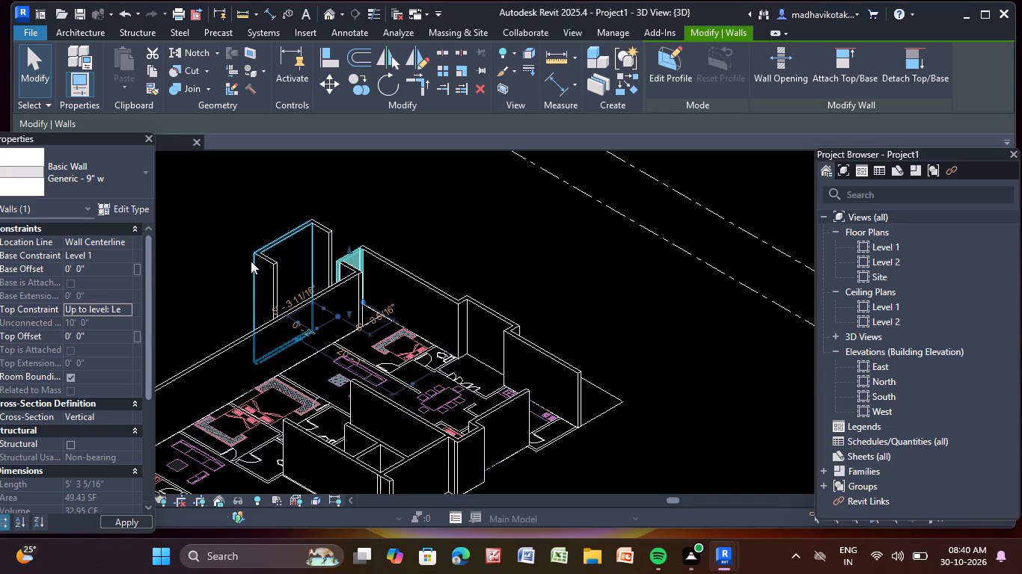
click(227, 222)
Constrain the tops of the projecting bay's 11'-7" outer wall and its two 4'-2" return walls to Level 2.
click(299, 248)
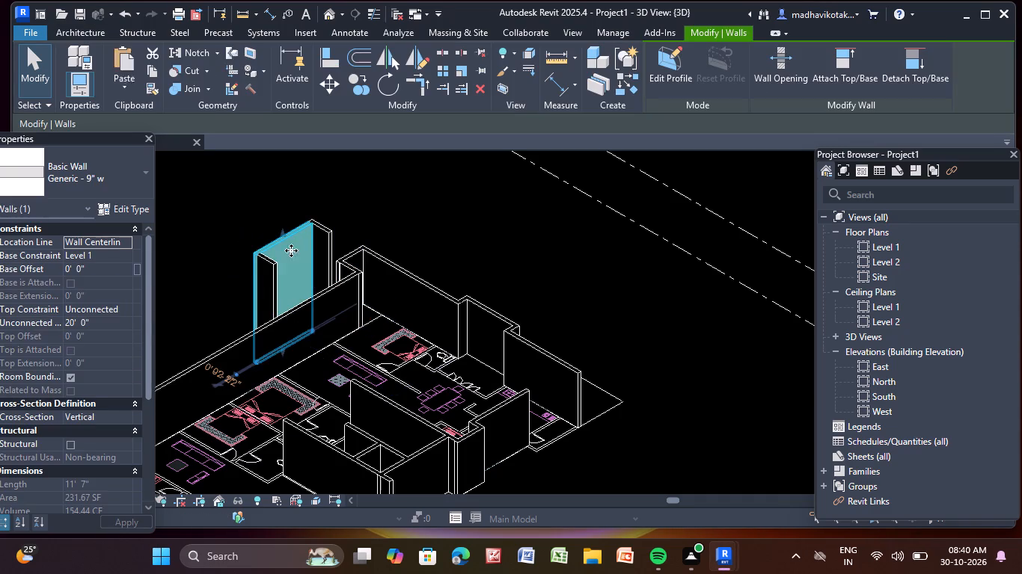
click(126, 312)
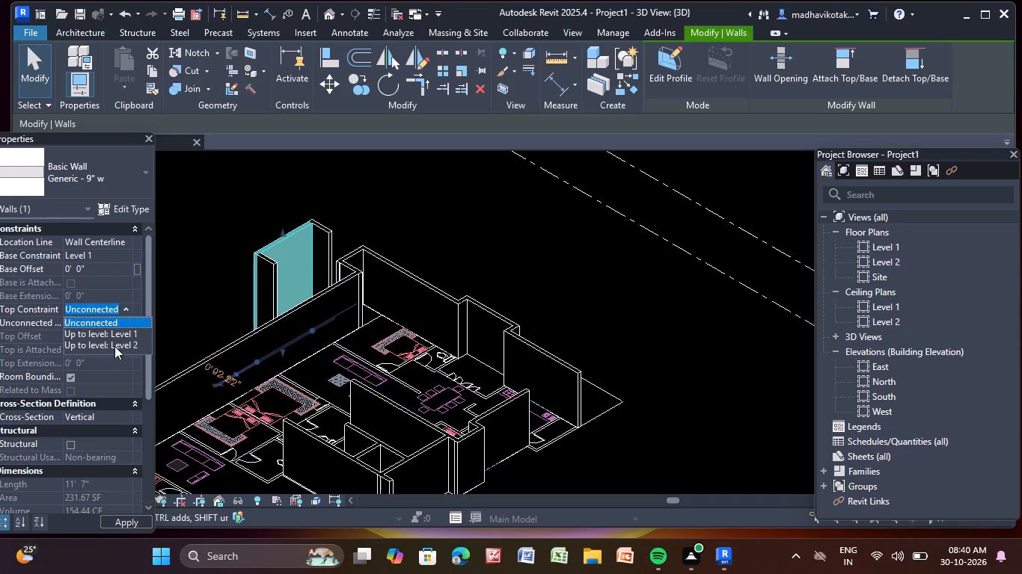
click(115, 346)
click(216, 250)
click(267, 268)
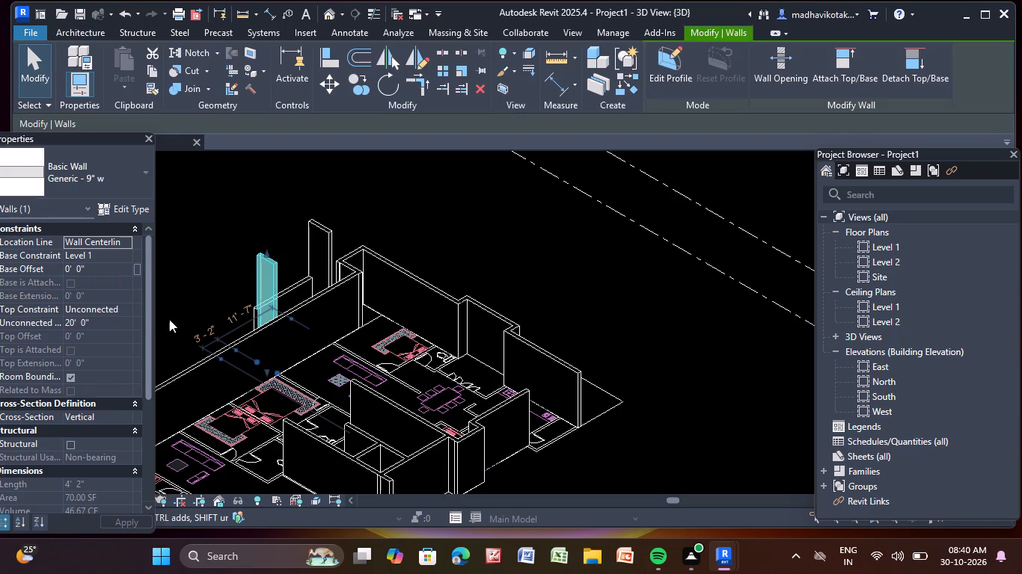
click(123, 306)
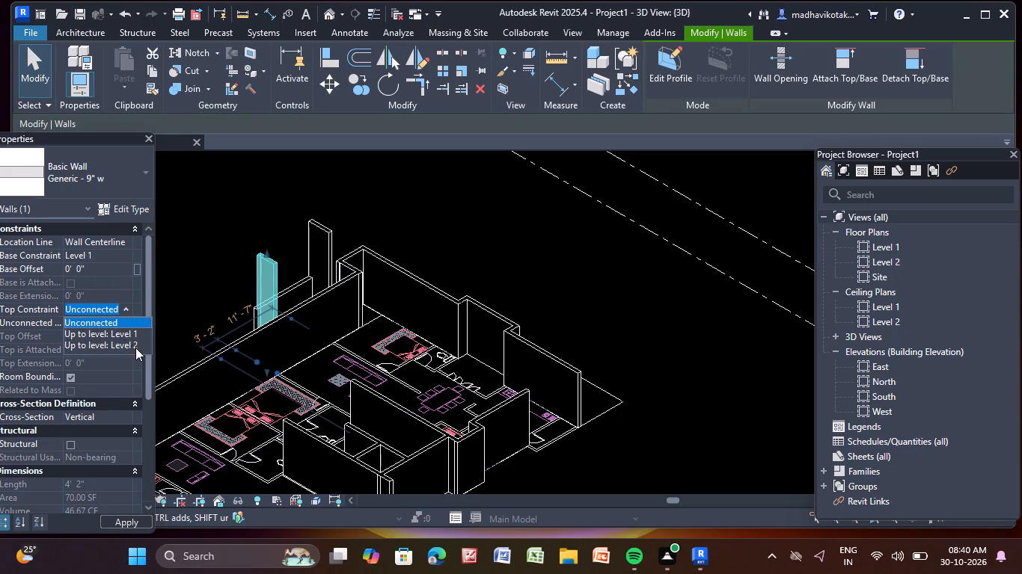
click(129, 344)
click(215, 257)
click(325, 232)
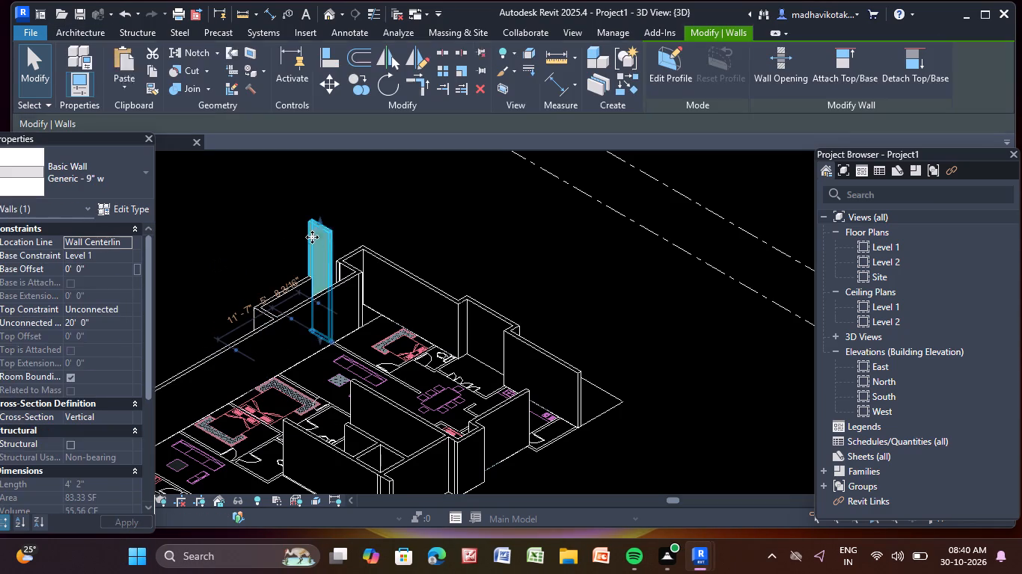
click(124, 308)
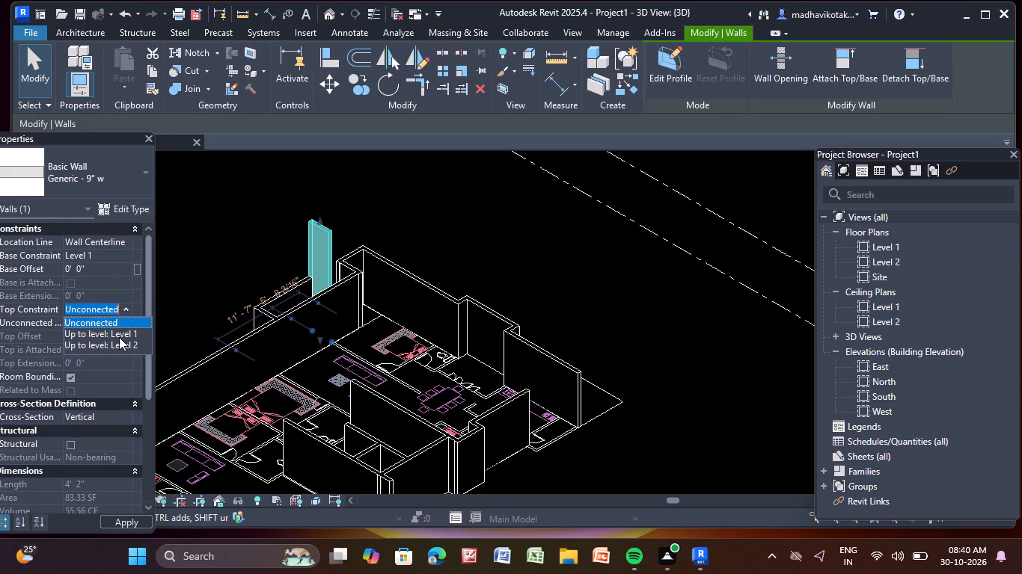
click(119, 345)
click(373, 218)
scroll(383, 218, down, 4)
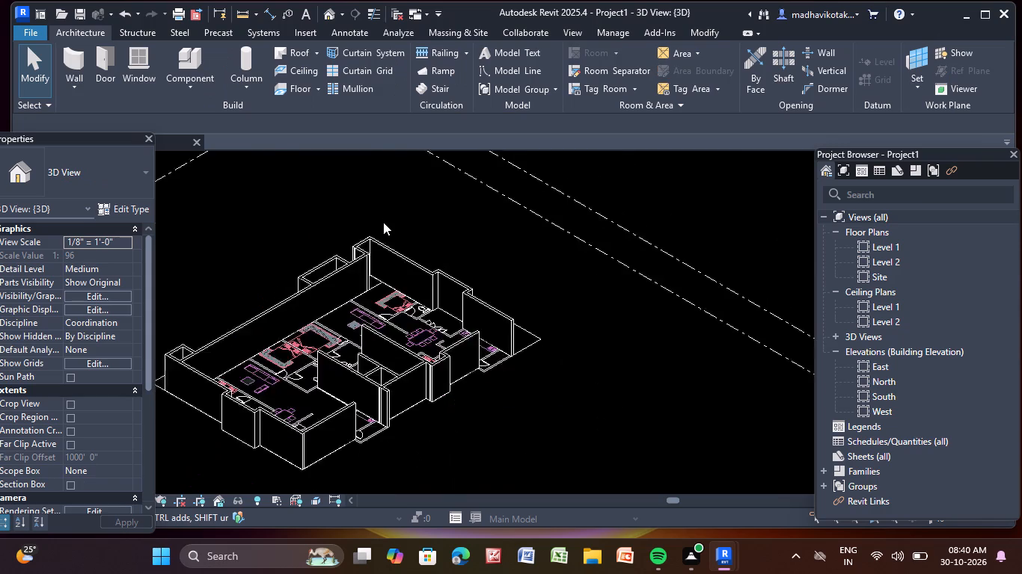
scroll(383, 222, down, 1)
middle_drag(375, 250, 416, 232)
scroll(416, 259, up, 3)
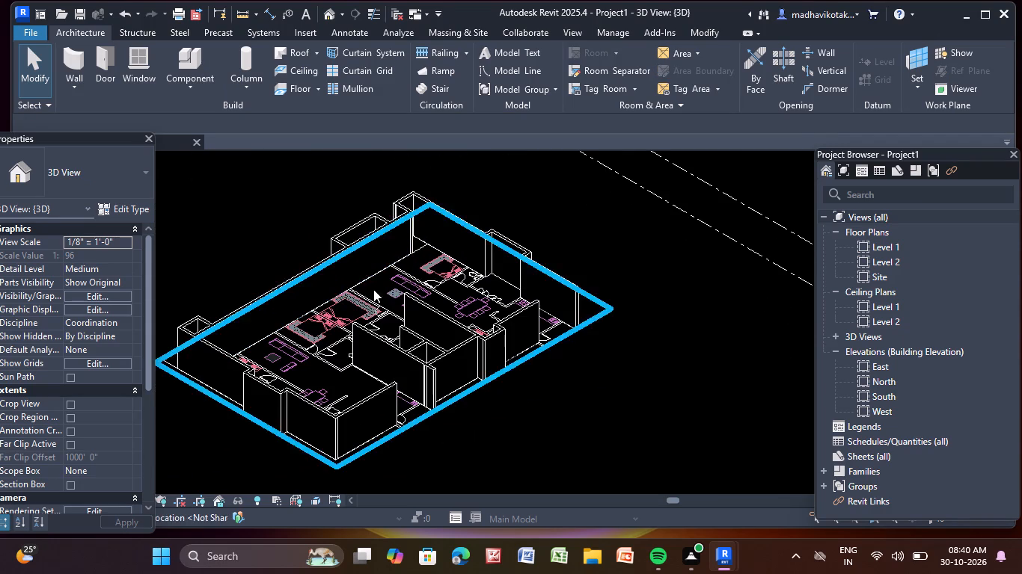
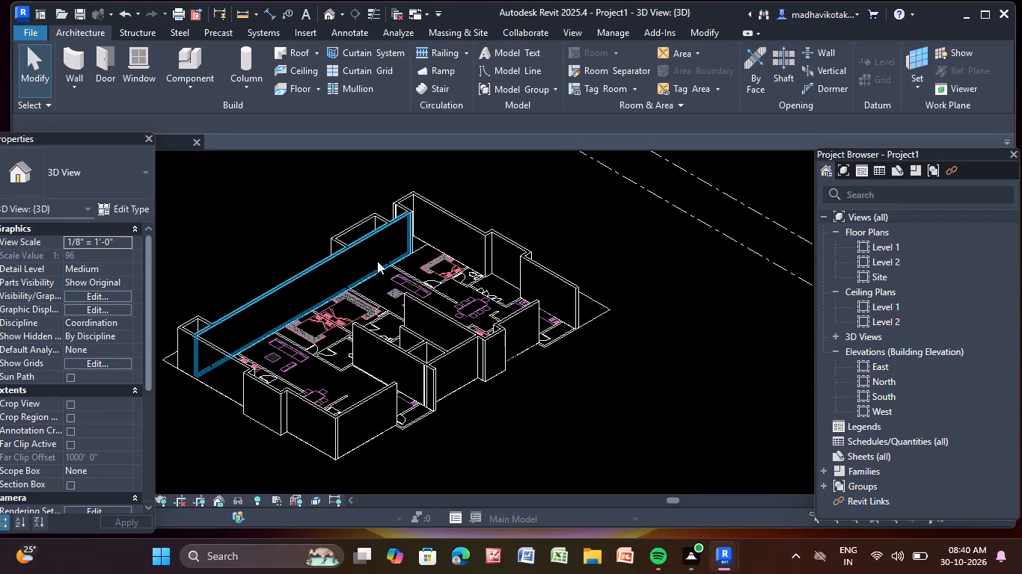
Open the Level 1 floor plan.
middle_drag(351, 251, 462, 225)
scroll(425, 362, down, 1)
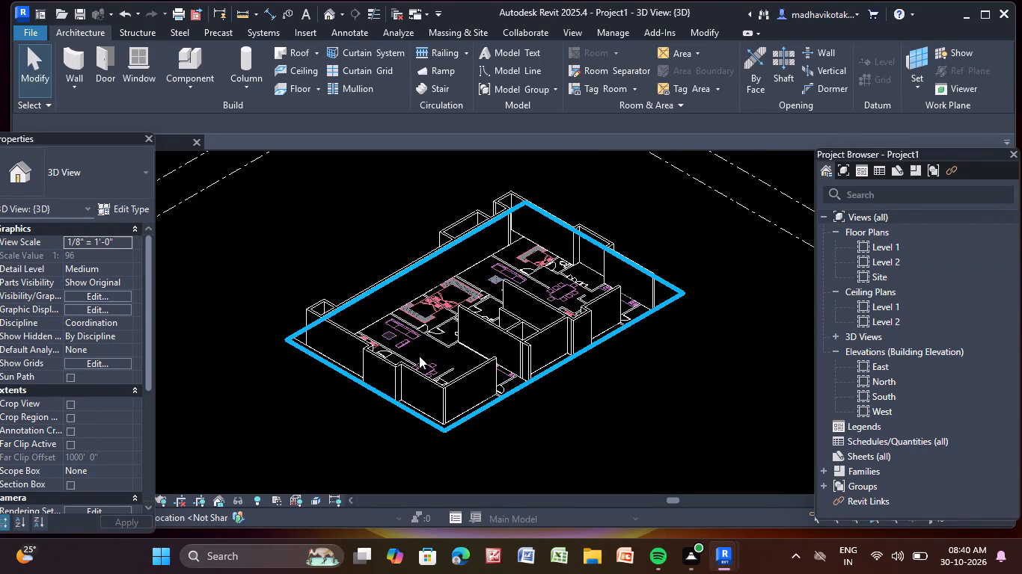
middle_drag(413, 351, 382, 339)
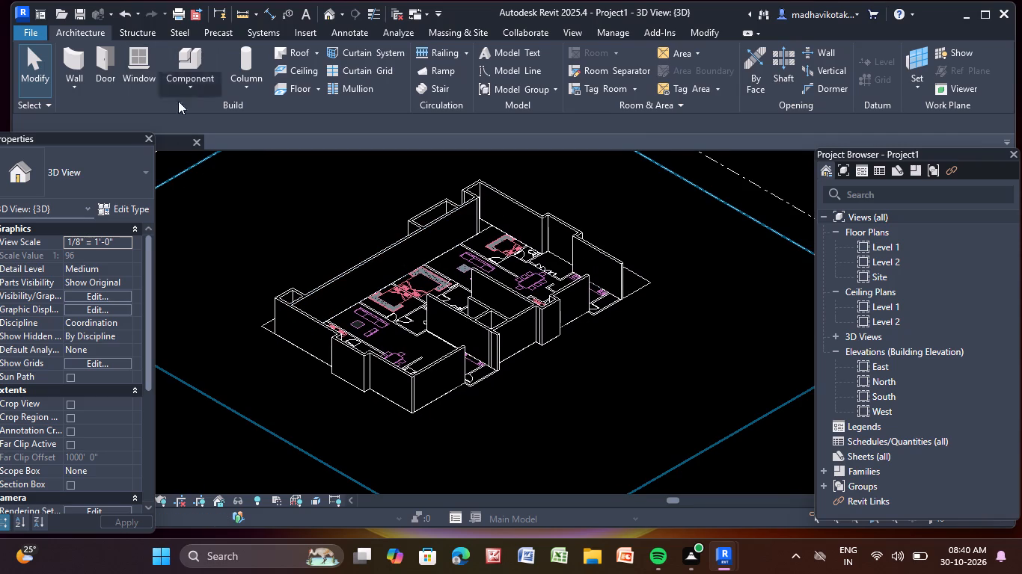
scroll(350, 351, up, 4)
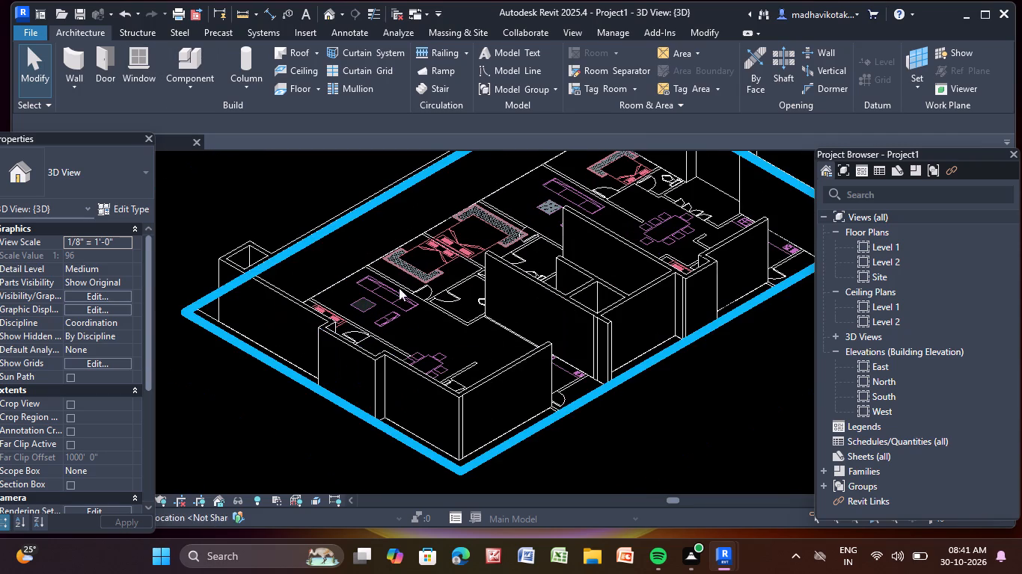
double_click(907, 250)
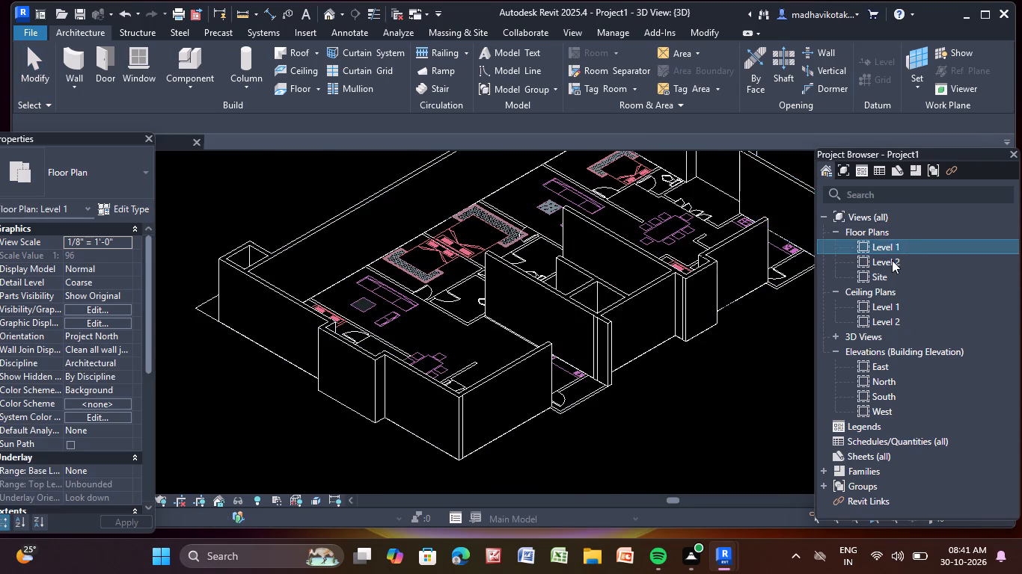
scroll(361, 362, down, 13)
middle_drag(363, 342, 477, 258)
scroll(452, 357, up, 7)
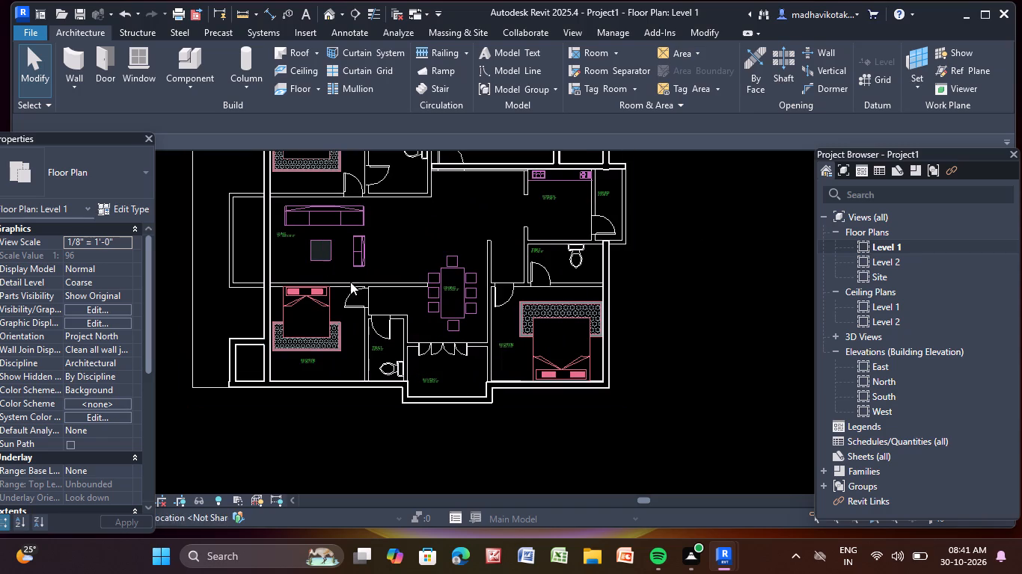
scroll(287, 274, up, 2)
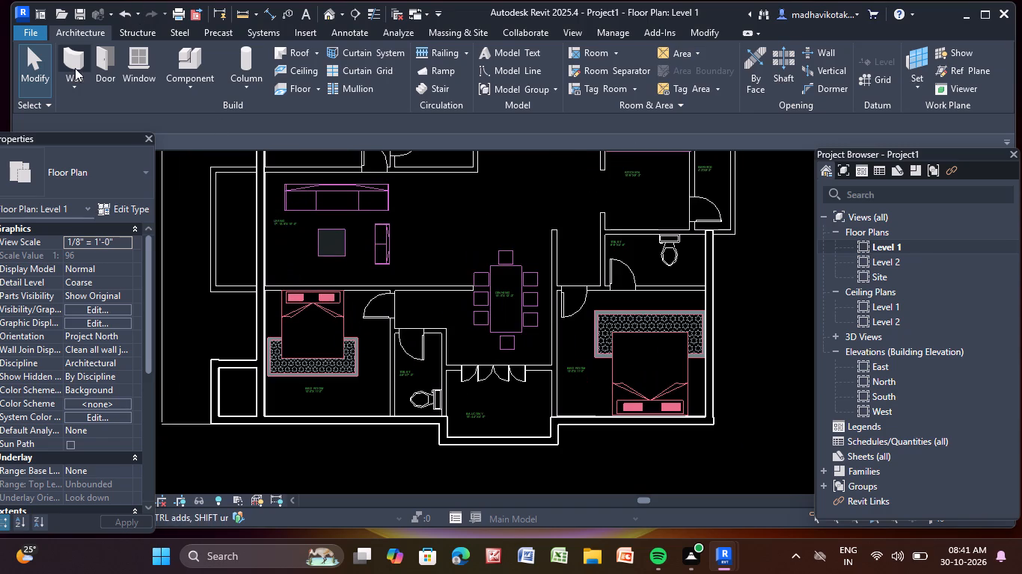
Start a new wall and duplicate the Generic - 9" w wall type as "Generic -4.5"".
click(73, 68)
click(128, 208)
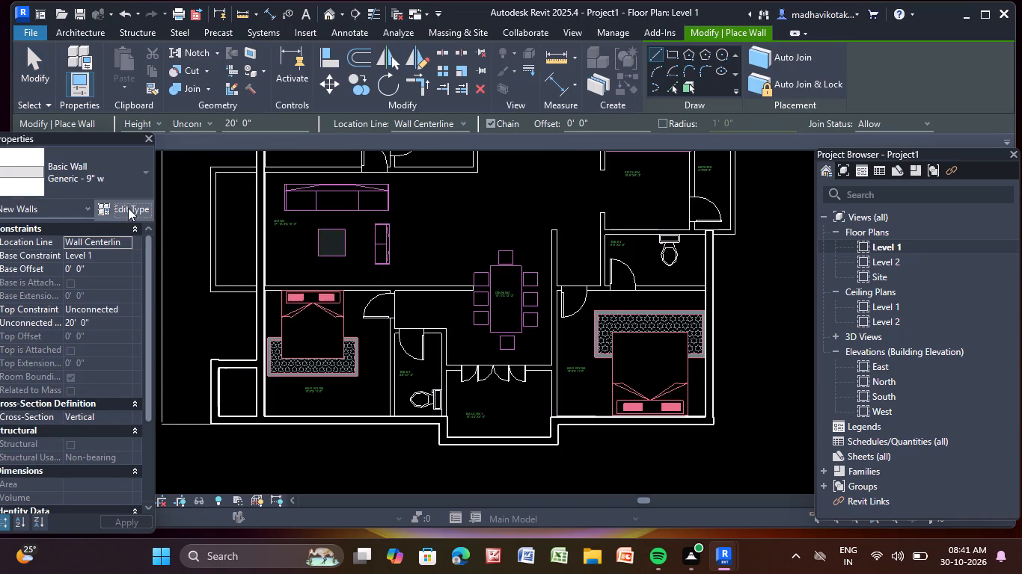
click(779, 82)
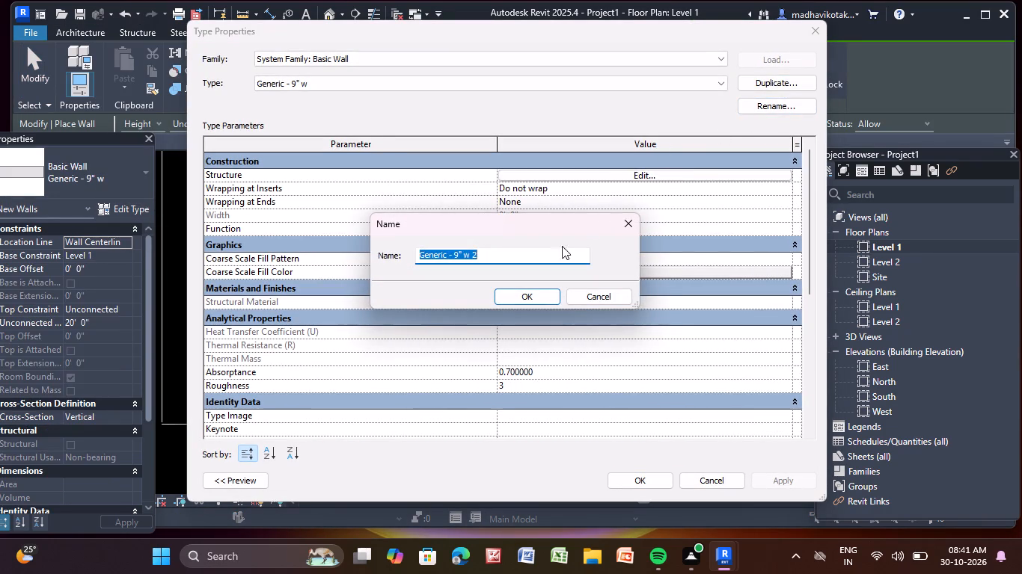
click(555, 252)
key(BackSpace)
key(BackSpace)
key(BackSpace)
key(BackSpace)
key(BackSpace)
key(BackSpace)
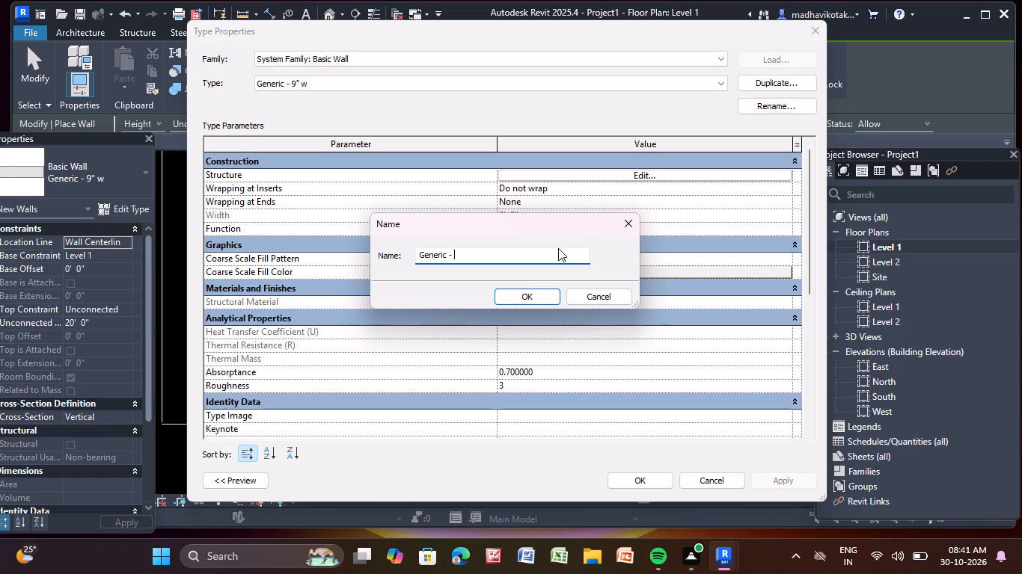
key(BackSpace)
text(4.5")
key(Return)
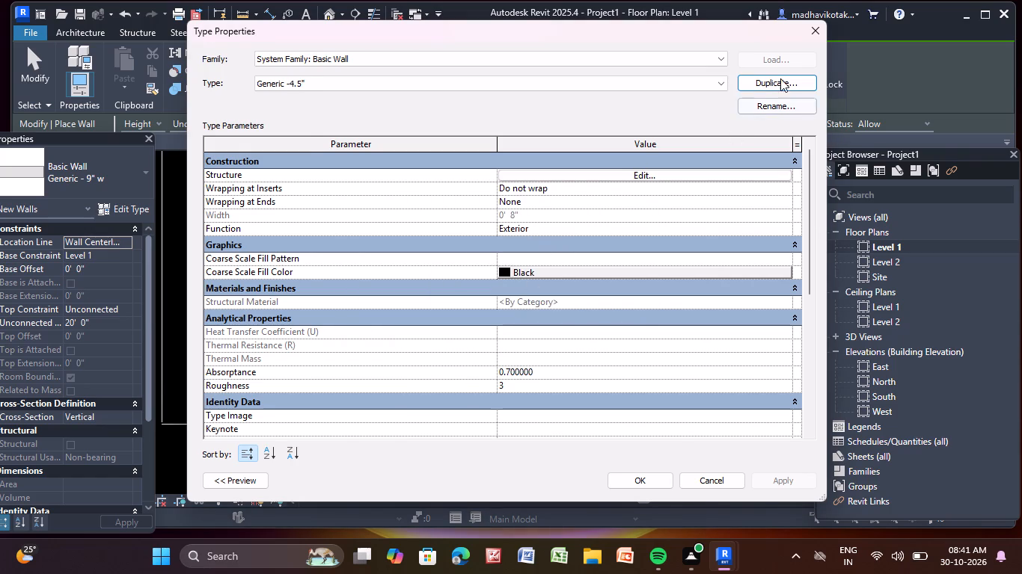
Duplicate the Generic -4.5" wall type as "Generic -4.5" p" and make it the type for new walls.
click(779, 83)
click(509, 258)
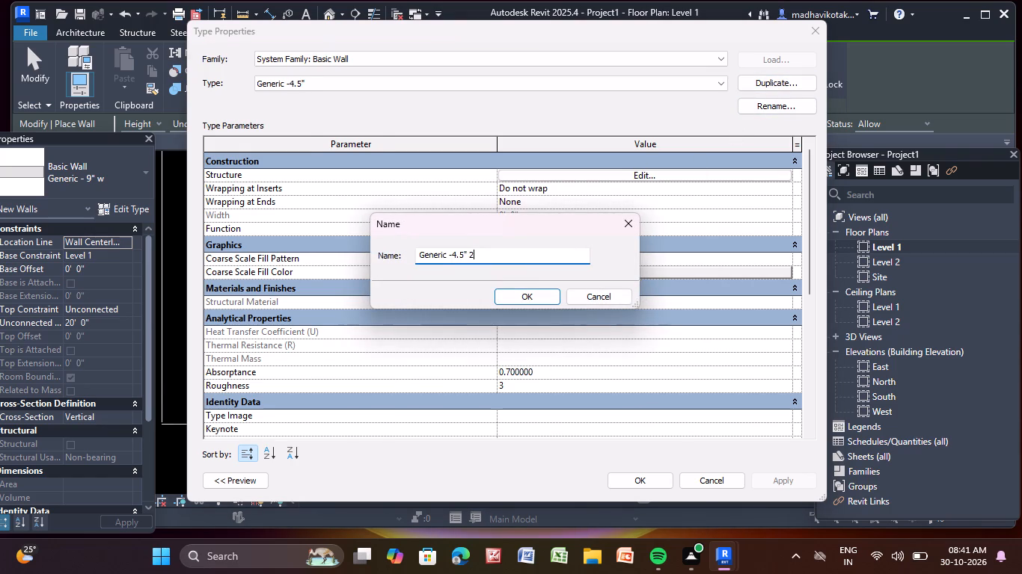
key(BackSpace)
key(BackSpace)
key(BackSpace)
key(shift+quotedbl)
key(space)
text(p)
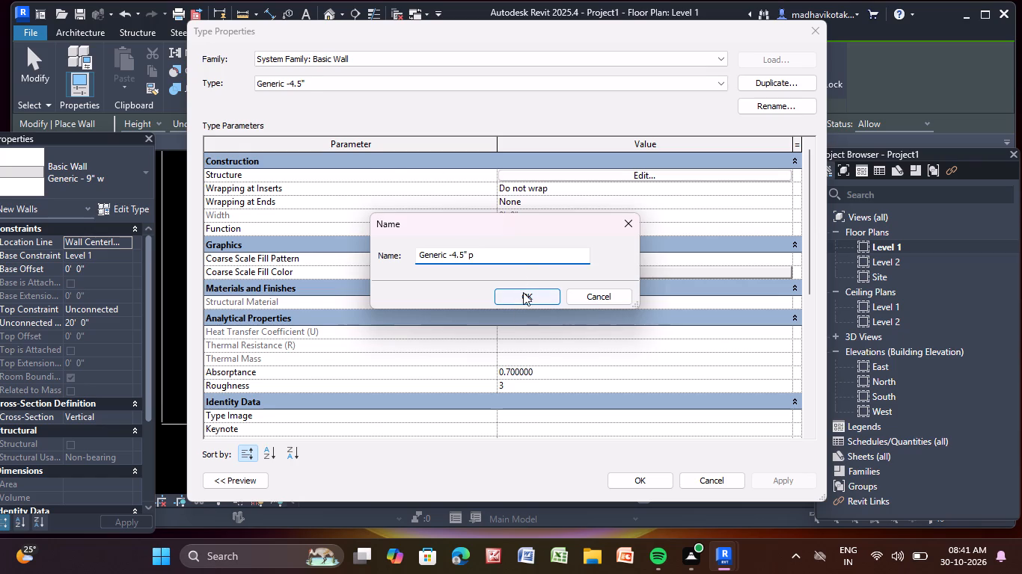
click(523, 292)
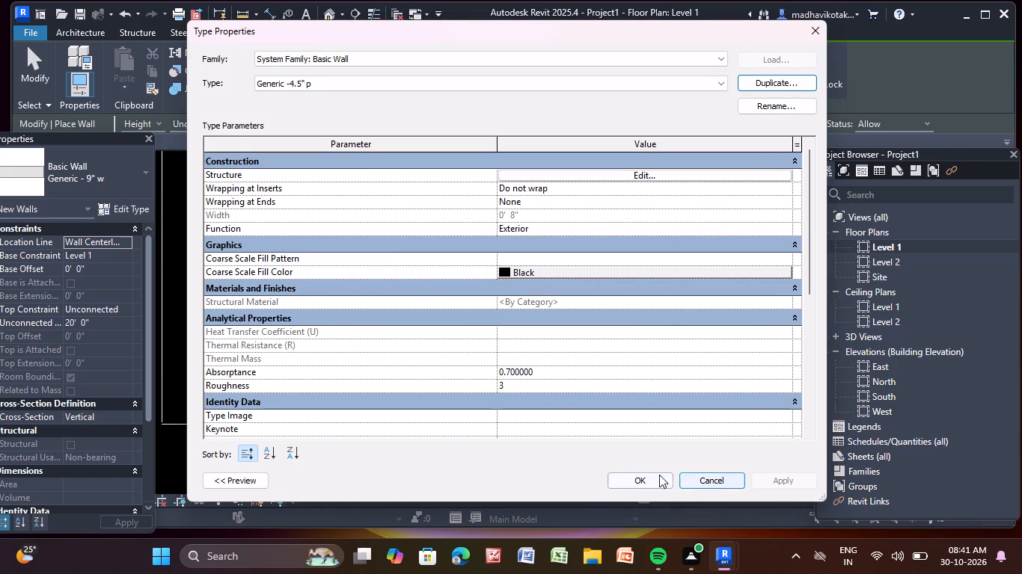
click(634, 482)
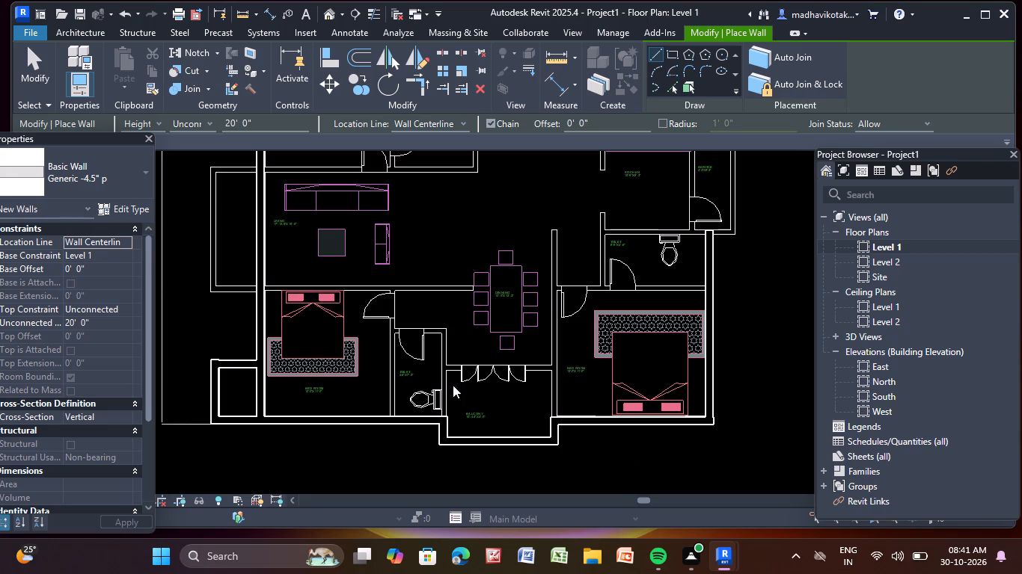
Draw a Generic -4.5" p wall about 10'-5 1/2" long between the upper bedroom and toilet, from the outer wall to the living-room partition line.
scroll(385, 336, down, 5)
middle_drag(385, 336, 397, 486)
middle_drag(399, 274, 394, 283)
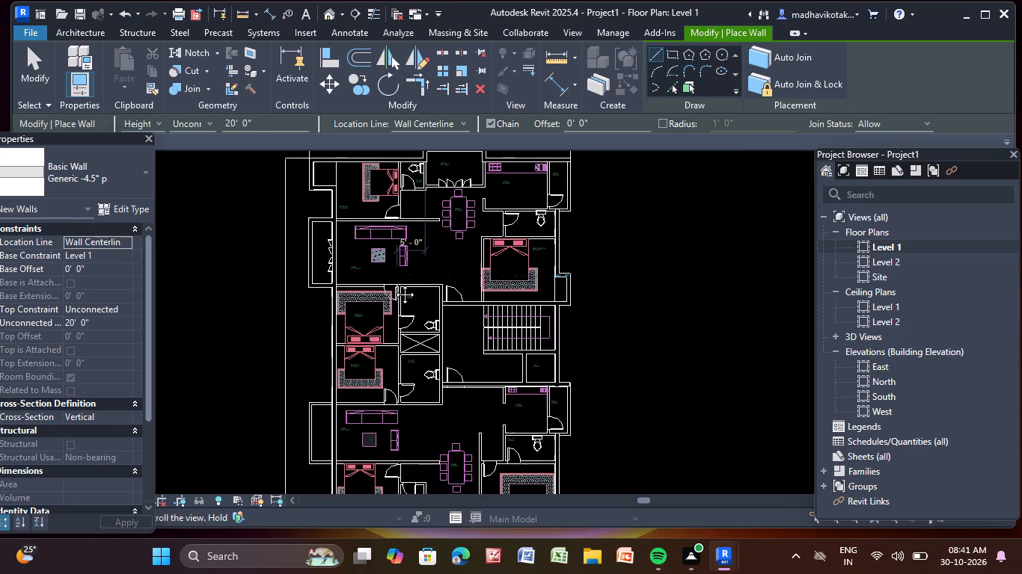
middle_drag(394, 283, 361, 449)
scroll(291, 316, up, 3)
scroll(314, 391, up, 5)
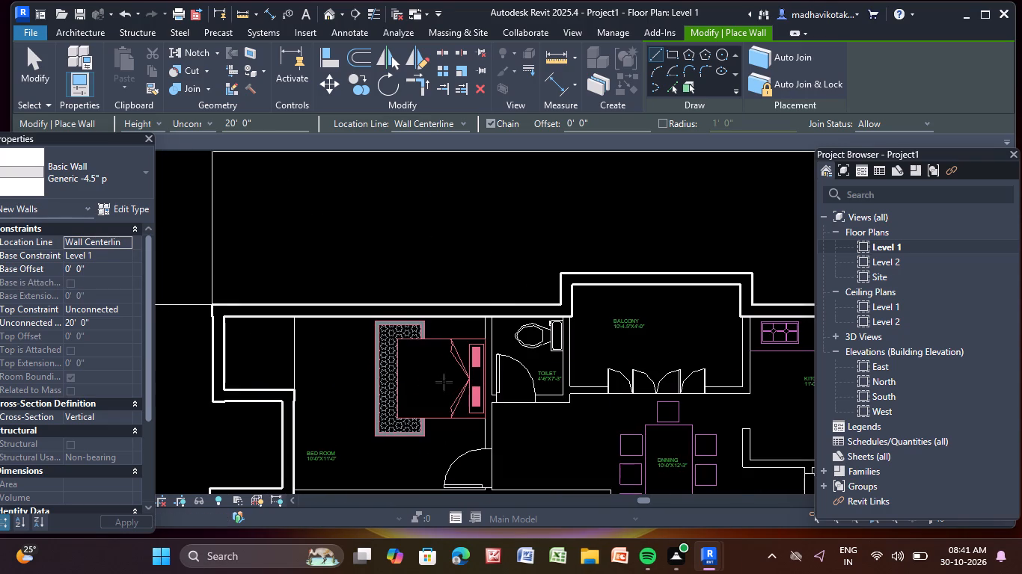
scroll(519, 327, up, 8)
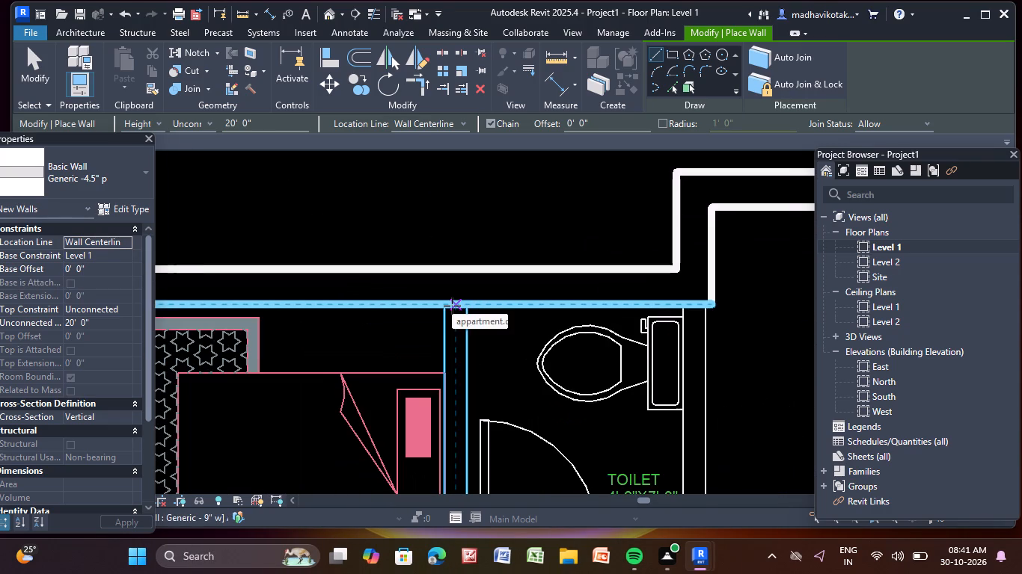
click(456, 306)
scroll(463, 409, down, 3)
middle_drag(462, 407, 453, 156)
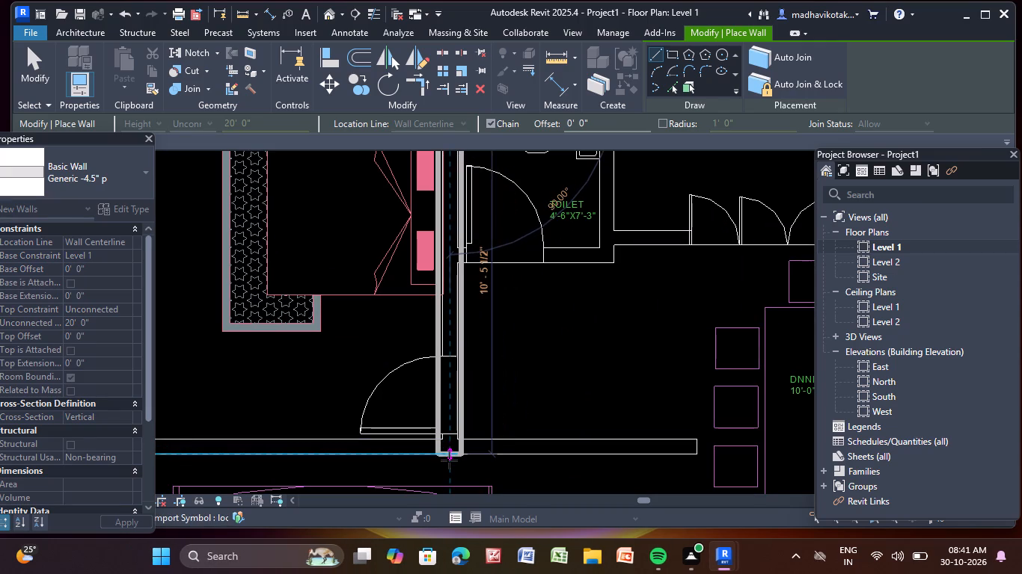
scroll(449, 456, up, 5)
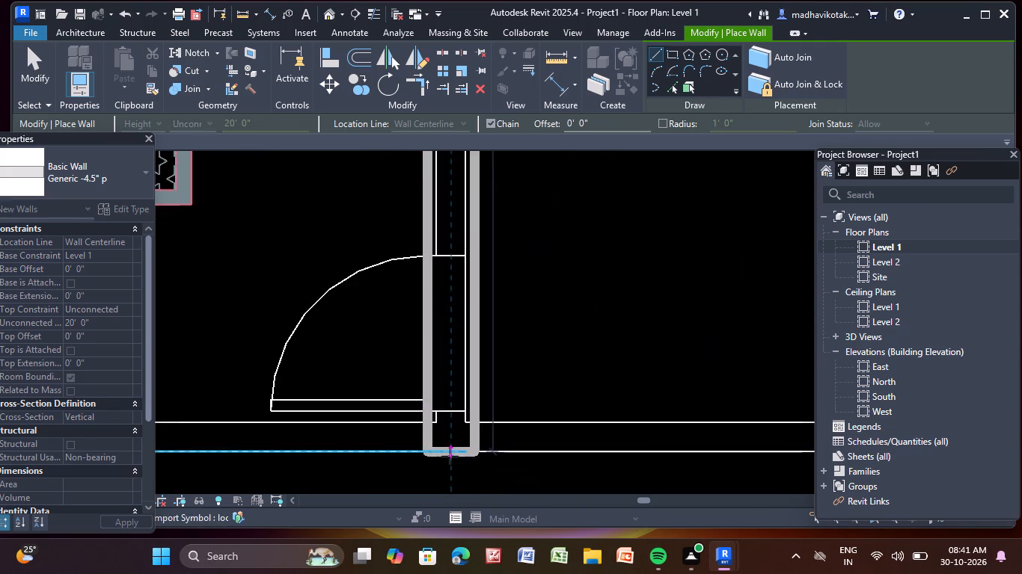
middle_drag(449, 451, 438, 402)
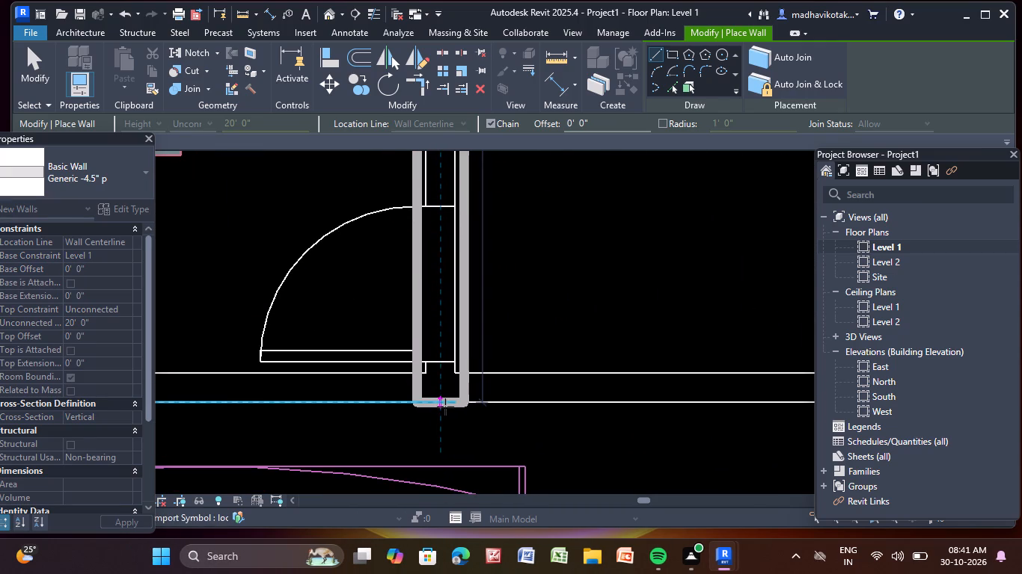
click(445, 407)
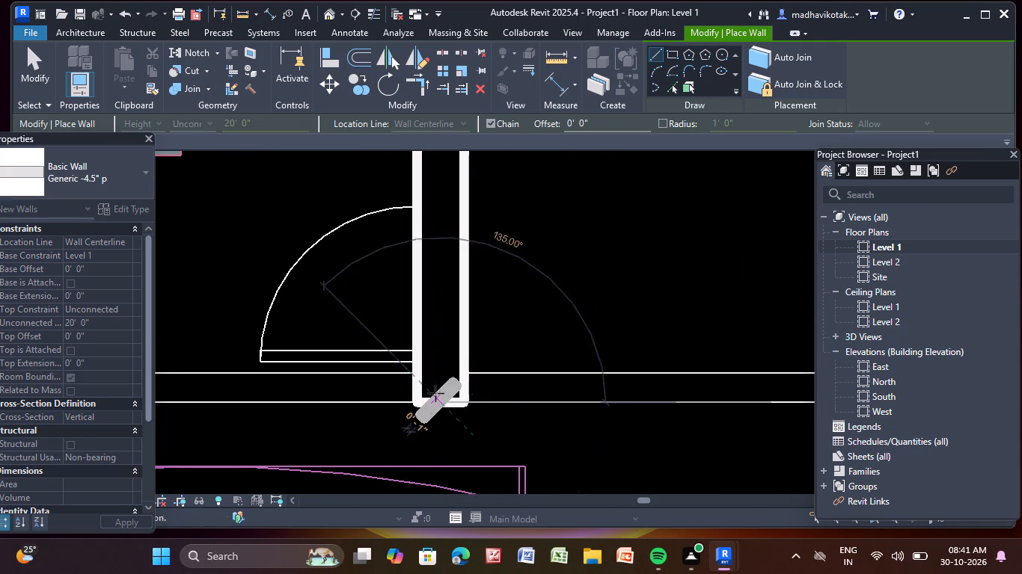
key(Escape)
Draw the Generic -4.5" p partition between the 10'-0"x11'-0" bedroom and living room, from the exterior wall to the partition's end near the dining table.
scroll(435, 389, down, 9)
middle_drag(423, 348, 480, 352)
scroll(267, 357, up, 2)
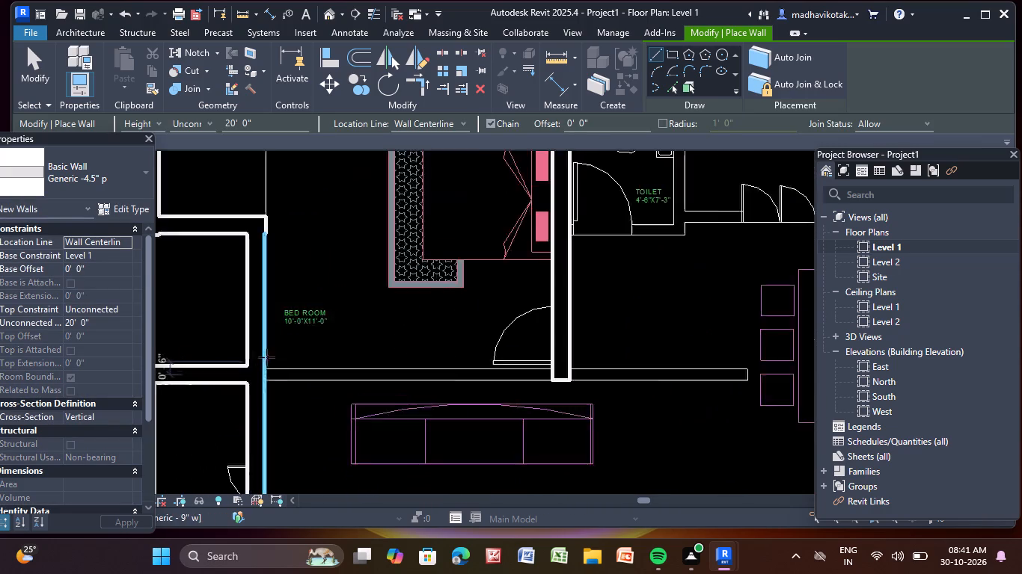
scroll(266, 357, up, 7)
click(269, 385)
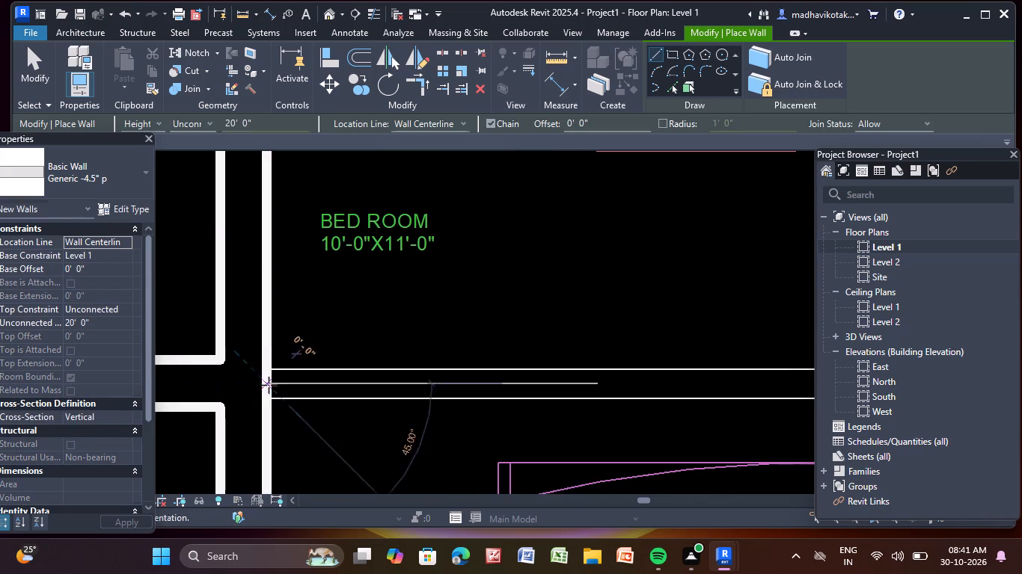
scroll(739, 354, down, 4)
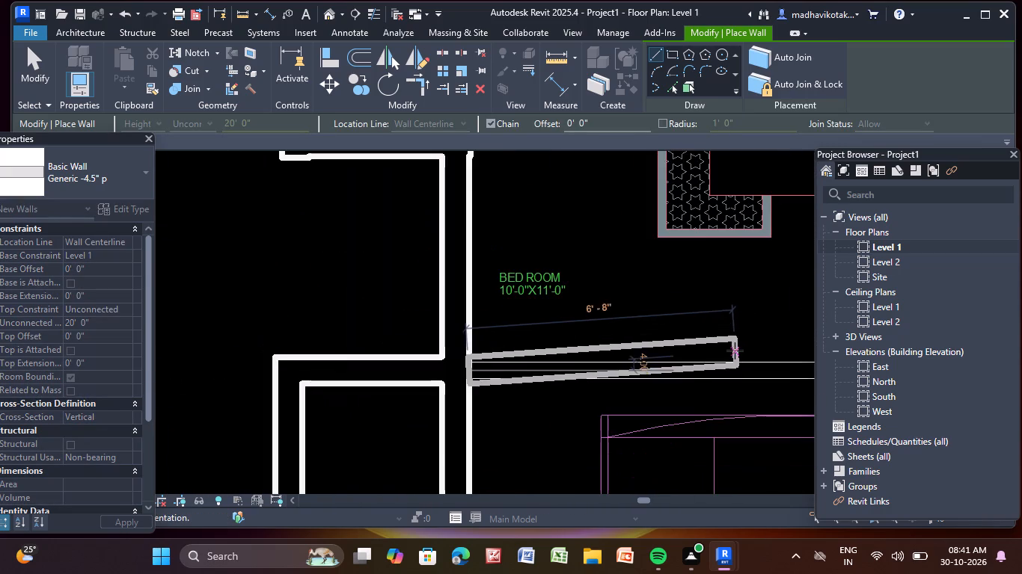
middle_drag(744, 359, 379, 297)
scroll(683, 308, down, 3)
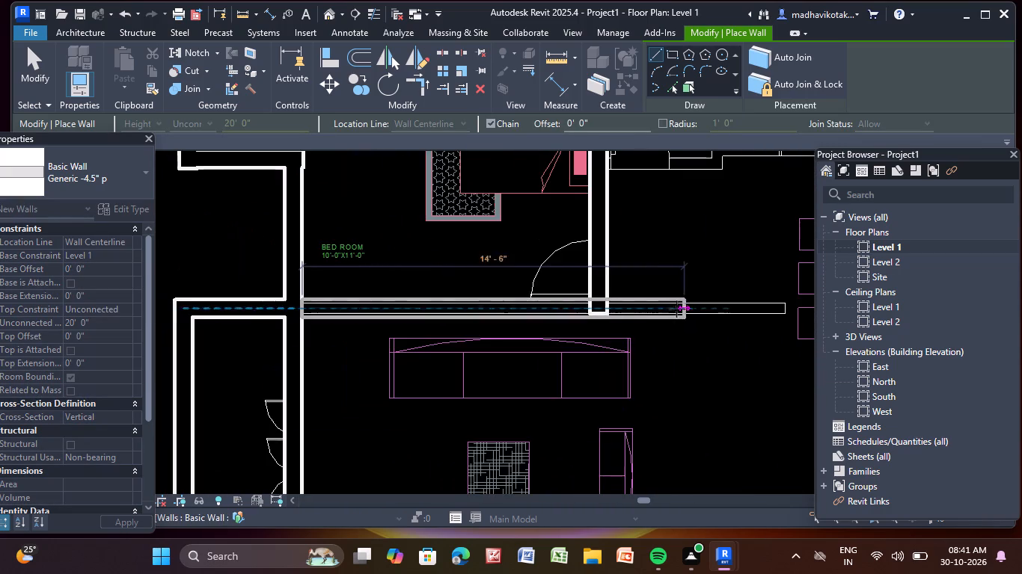
middle_drag(405, 315, 287, 304)
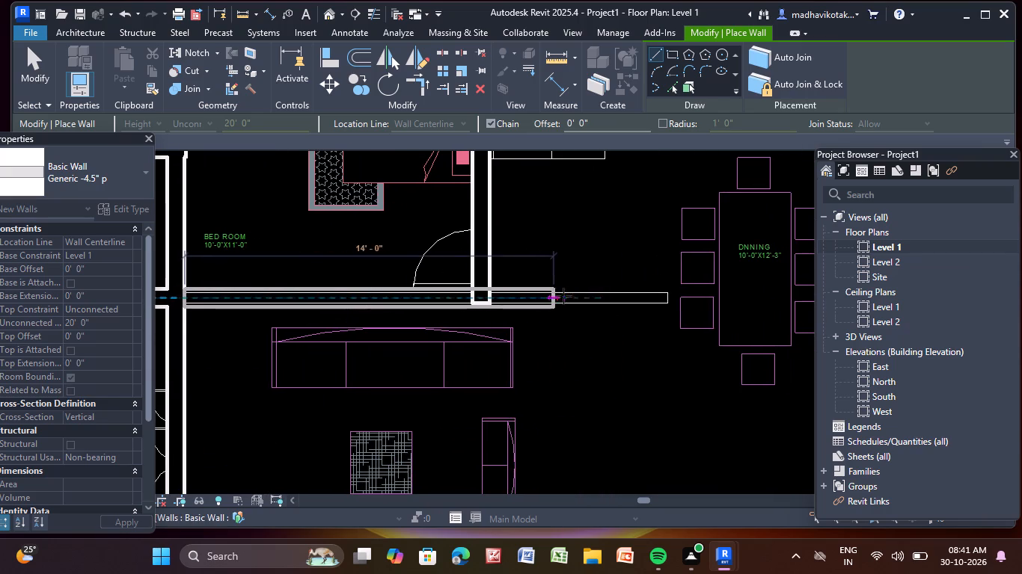
click(670, 293)
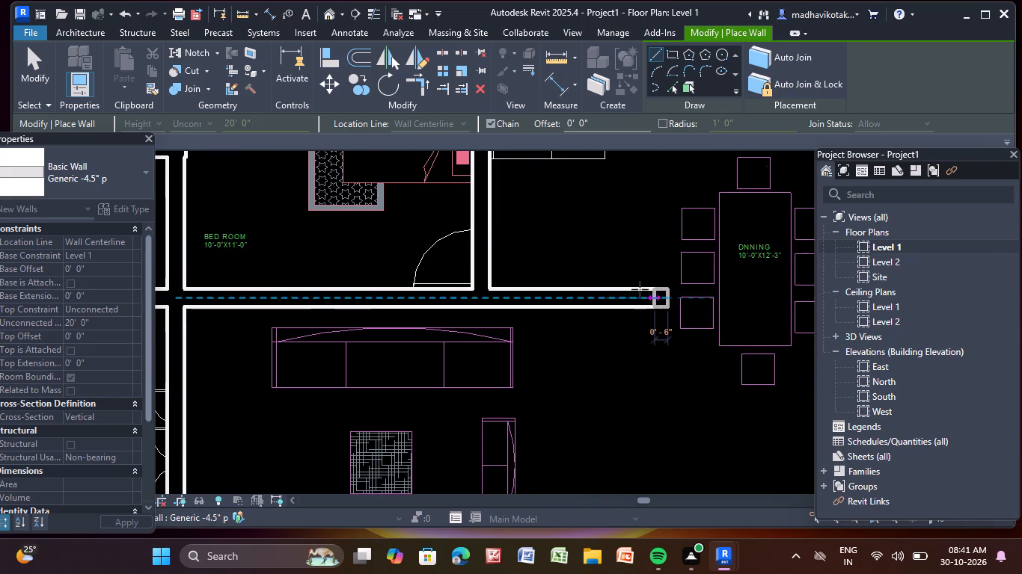
key(Escape)
Draw a Generic -4.5" p wall about 5'-0" long between the 4'-6"x7'-3" toilet and the balcony, down to the toilet's door-side corner.
scroll(565, 228, down, 4)
middle_drag(565, 228, 539, 345)
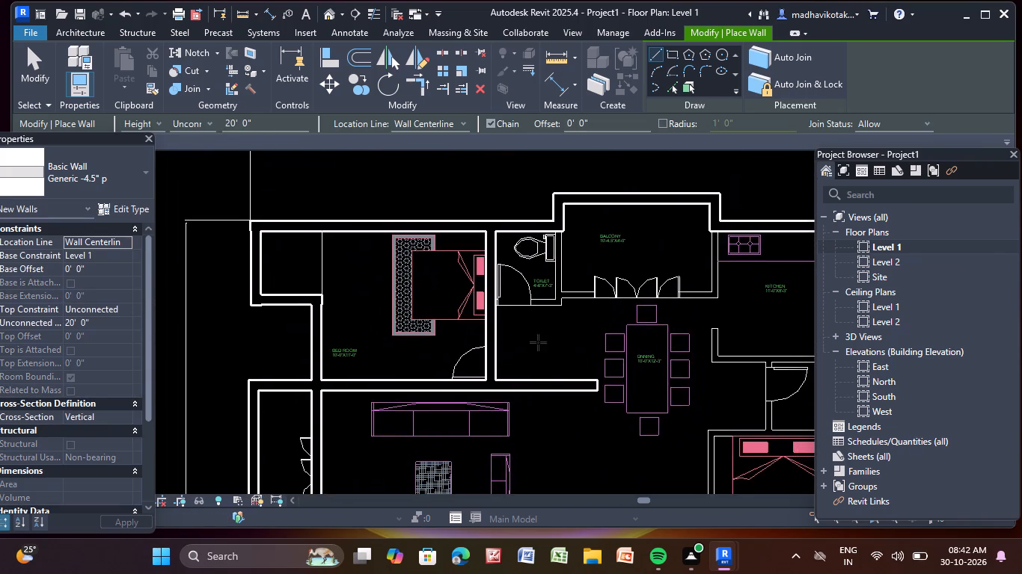
scroll(527, 333, up, 4)
middle_drag(531, 315, 504, 351)
scroll(599, 262, up, 4)
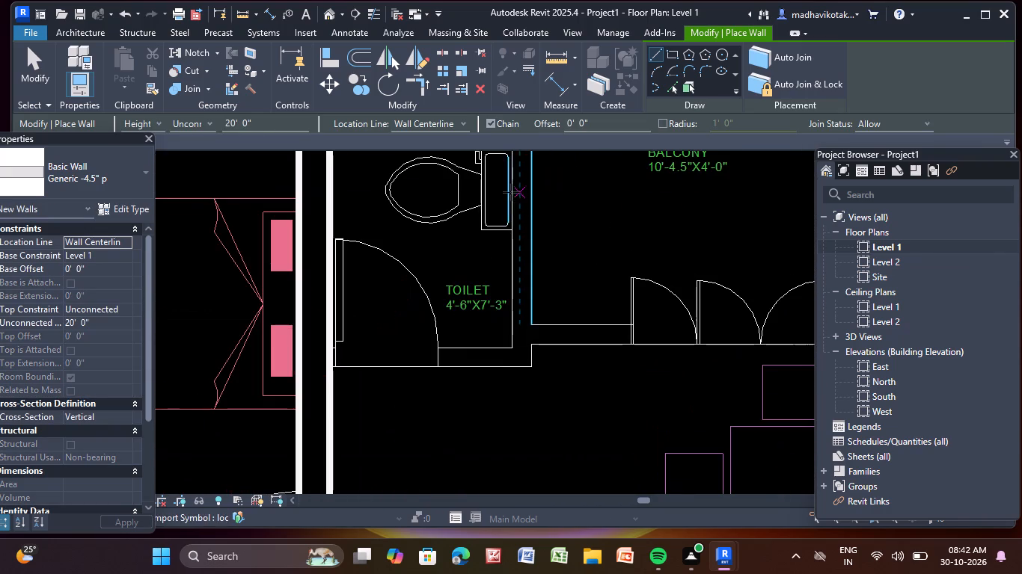
middle_drag(511, 192, 488, 224)
scroll(489, 223, up, 1)
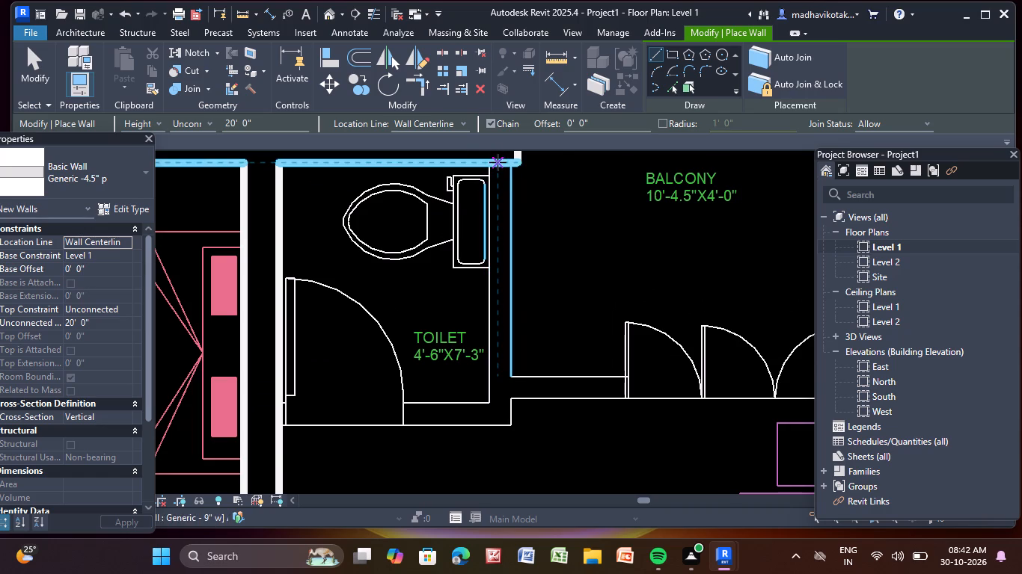
click(498, 162)
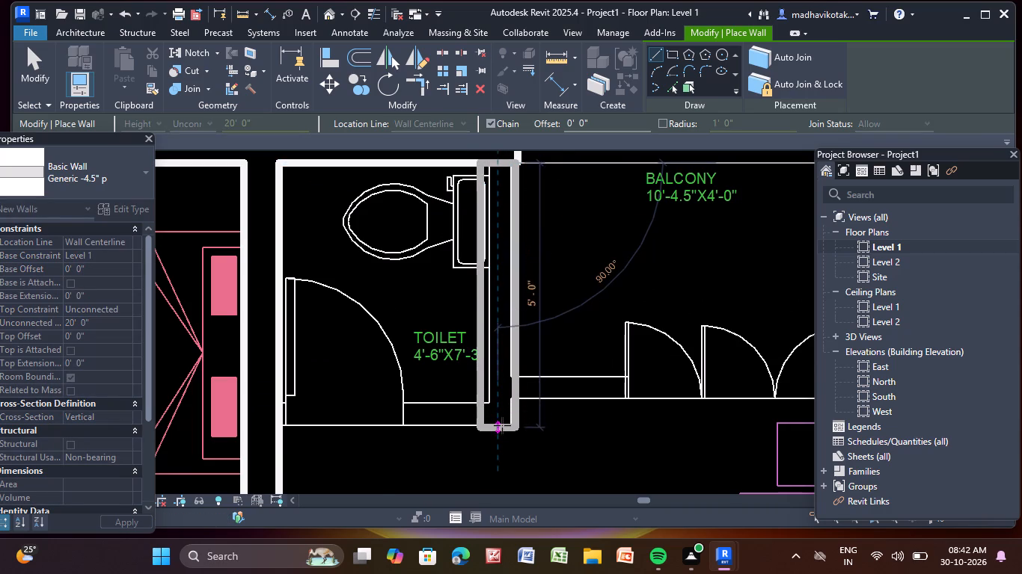
click(502, 425)
key(Escape)
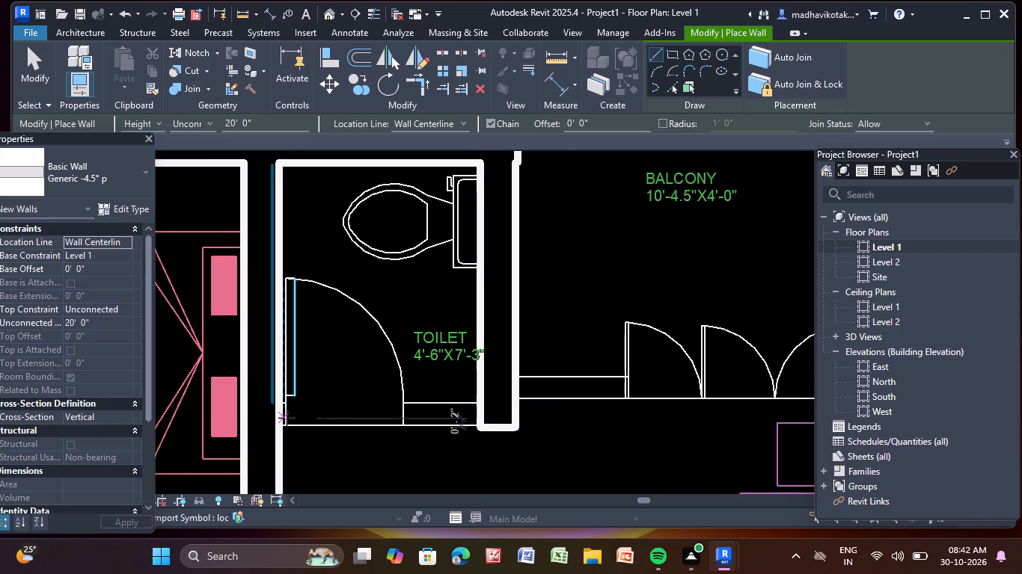
Draw a Generic -4.5" p wall along the door side of the 4'-6"X7'-3" toilet, from the bedroom partition to the balcony-side partition.
click(281, 416)
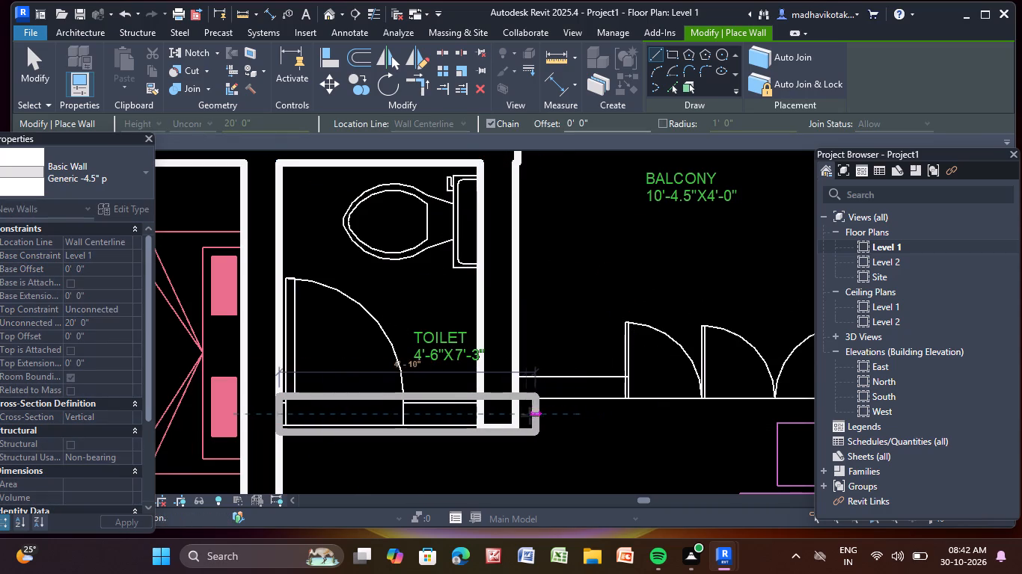
click(517, 415)
key(Escape)
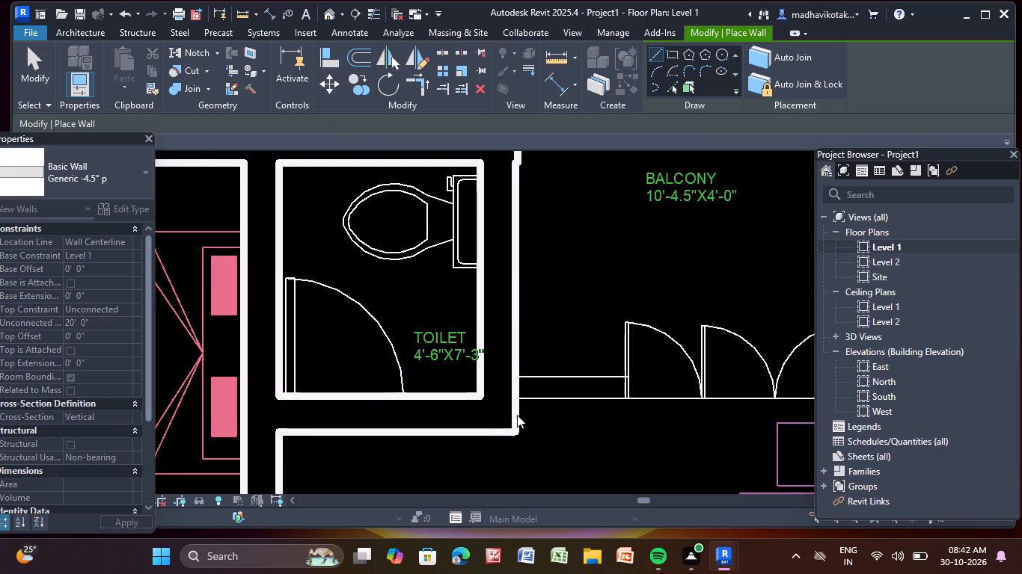
Draw a Generic -4.5" p wall about 10'-1" long along the balcony's door opening, from the toilet-side partition to the kitchen-side partition line.
scroll(520, 415, down, 2)
middle_drag(520, 415, 257, 461)
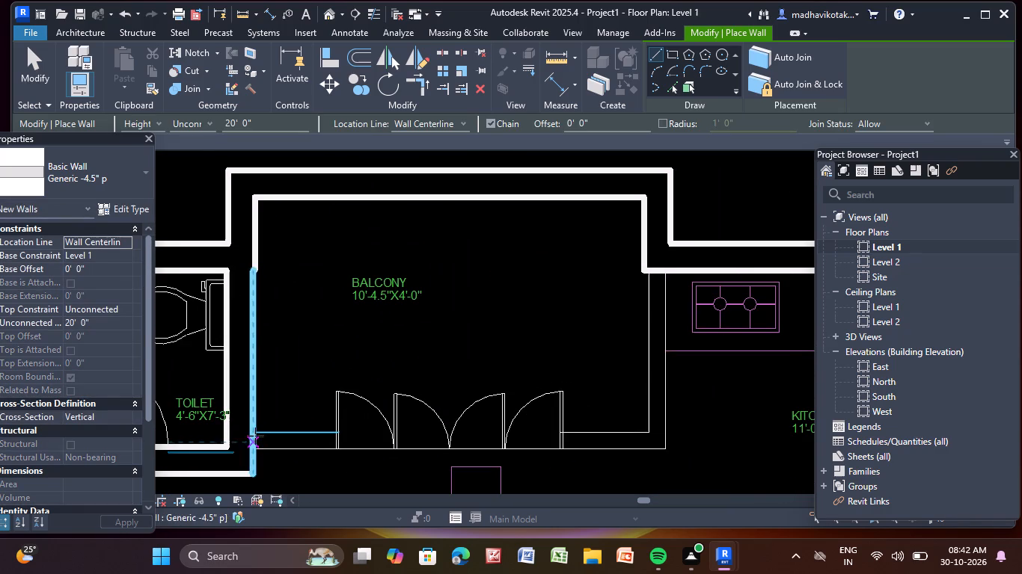
click(255, 436)
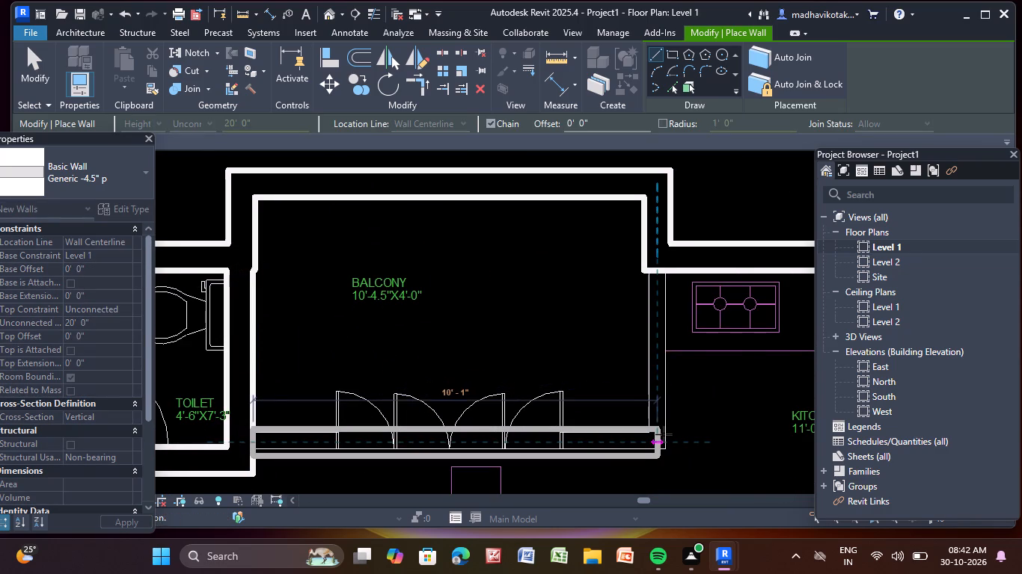
click(664, 434)
key(Escape)
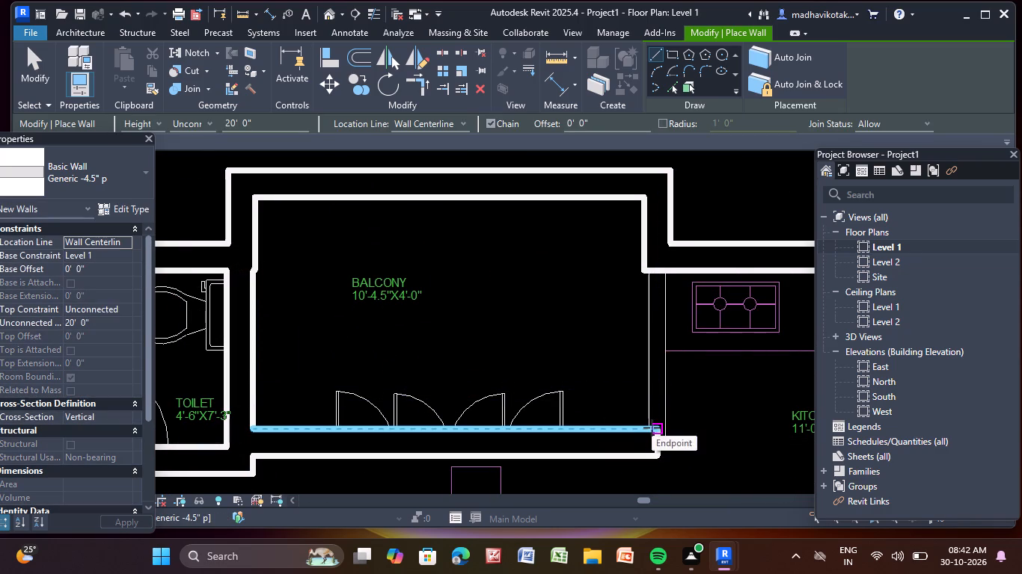
Draw a Generic -4.5" p wall about 4'-0" long between the balcony and kitchen, from the exterior wall to the balcony door wall's end.
drag(658, 270, 658, 277)
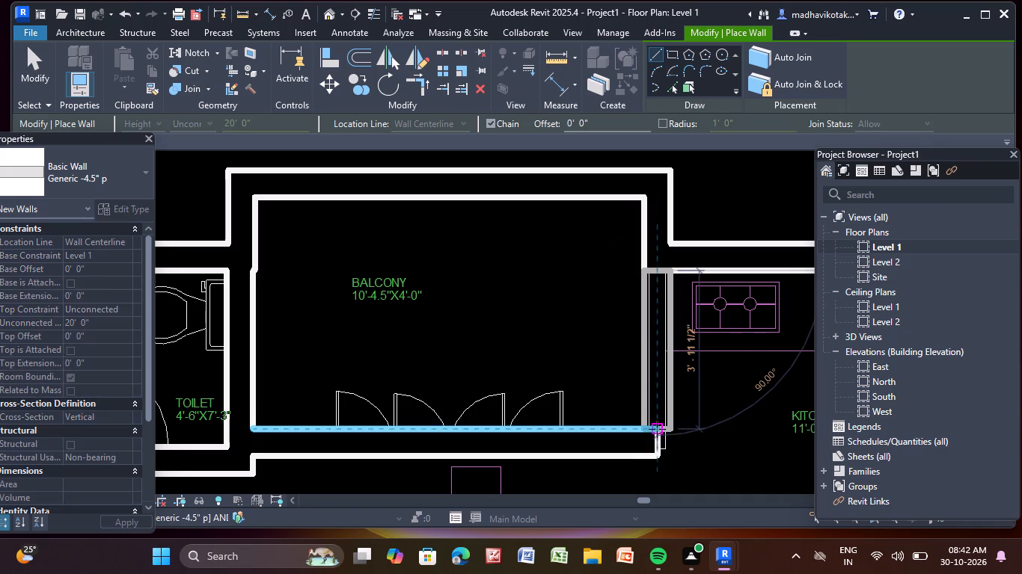
click(658, 447)
key(Escape)
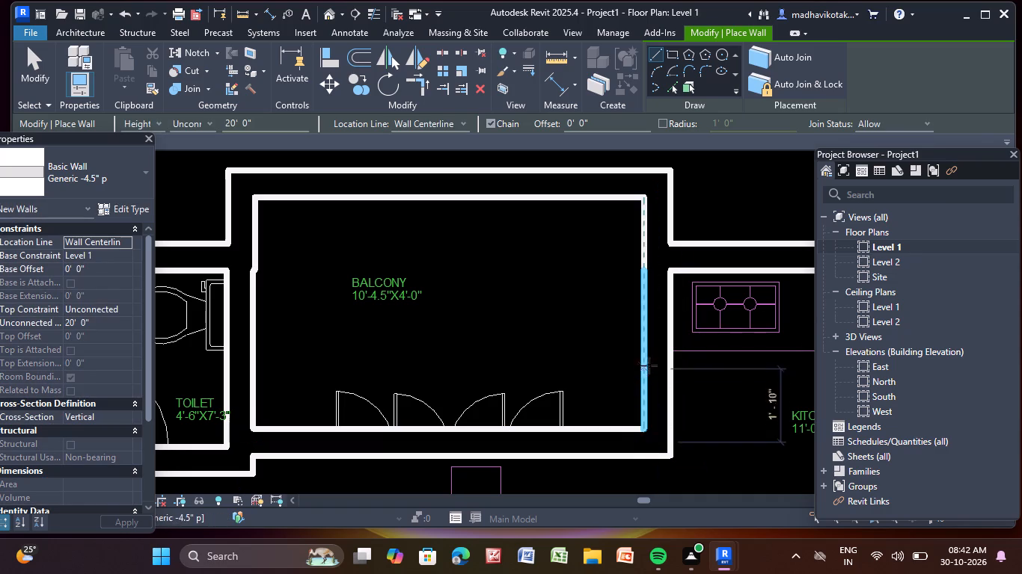
key(Escape)
Draw a Generic -4.5" p partition between the kitchen and service area, from the exterior wall down to the toilet-side wall line.
scroll(581, 303, down, 7)
middle_drag(577, 300, 268, 259)
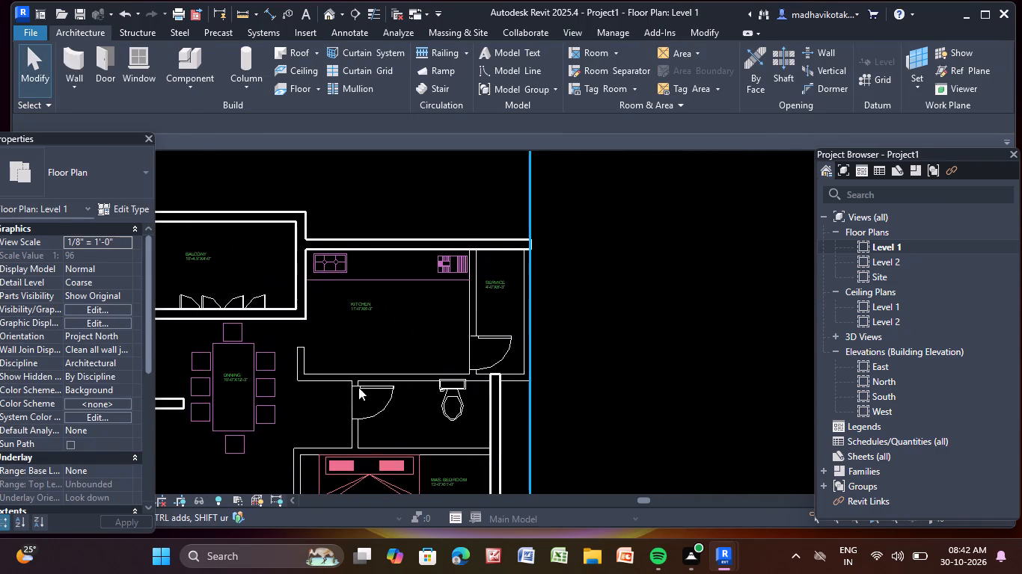
click(74, 67)
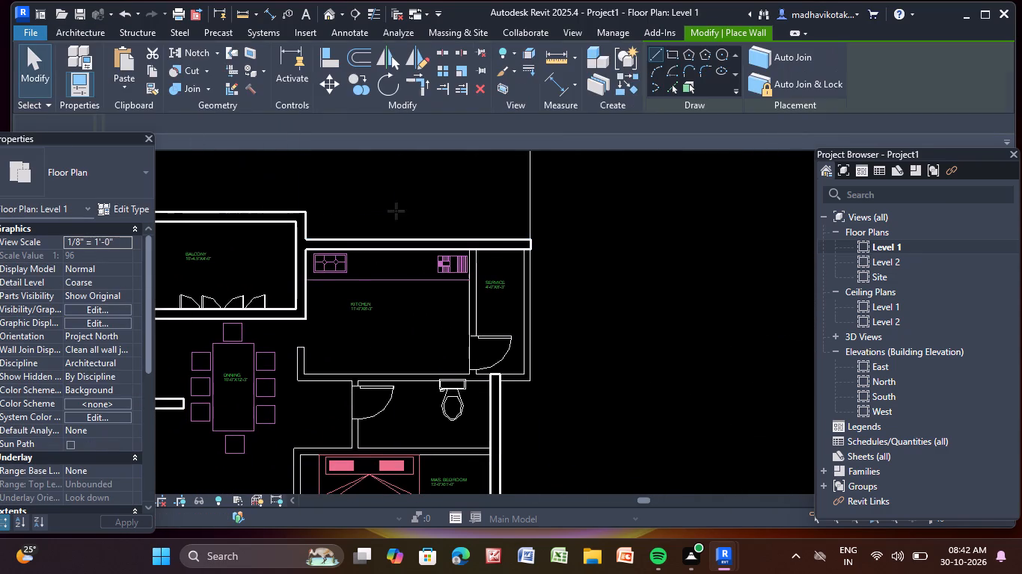
scroll(484, 261, up, 11)
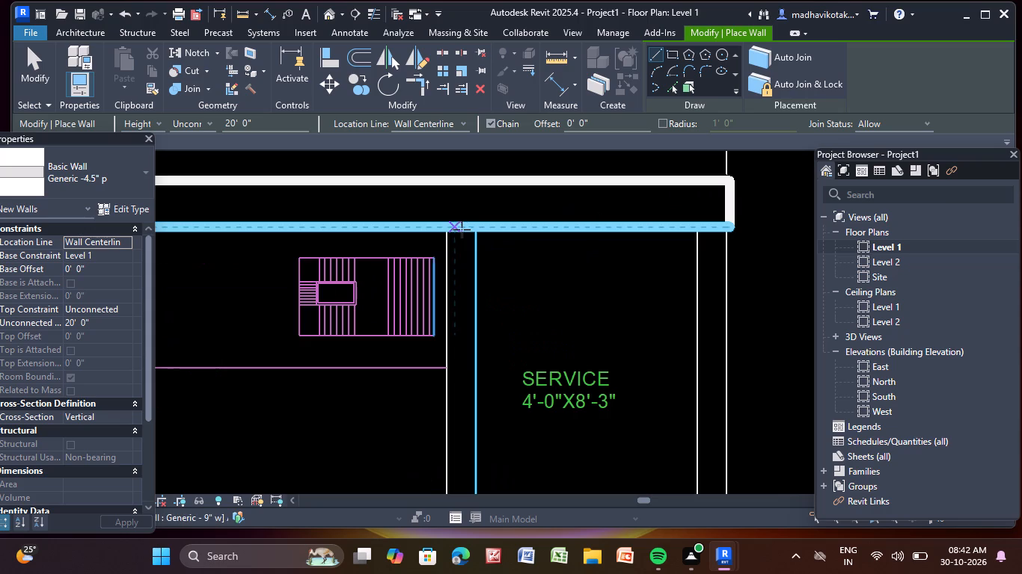
click(465, 230)
scroll(485, 328, down, 4)
middle_drag(479, 334, 465, 146)
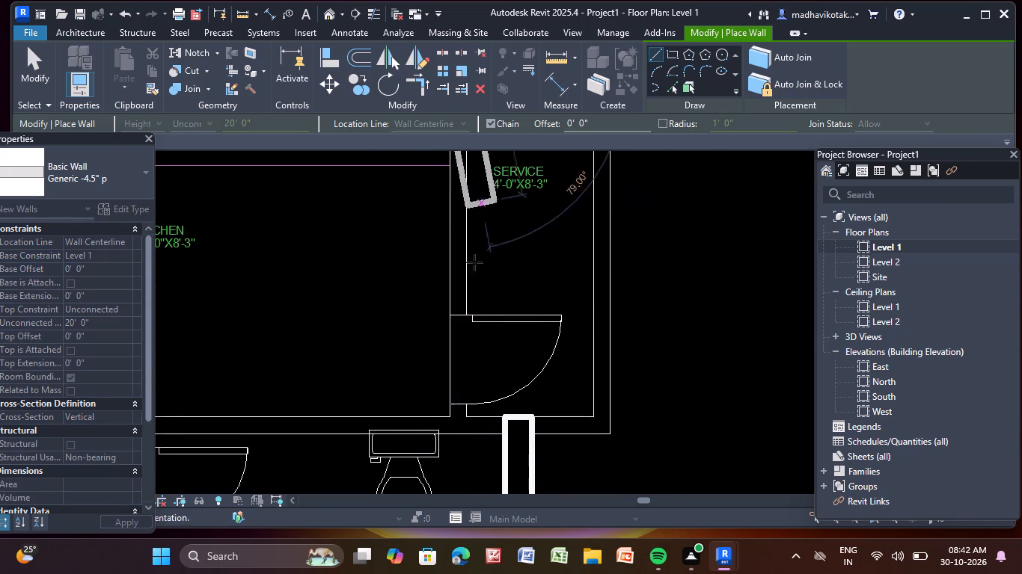
scroll(465, 438, up, 7)
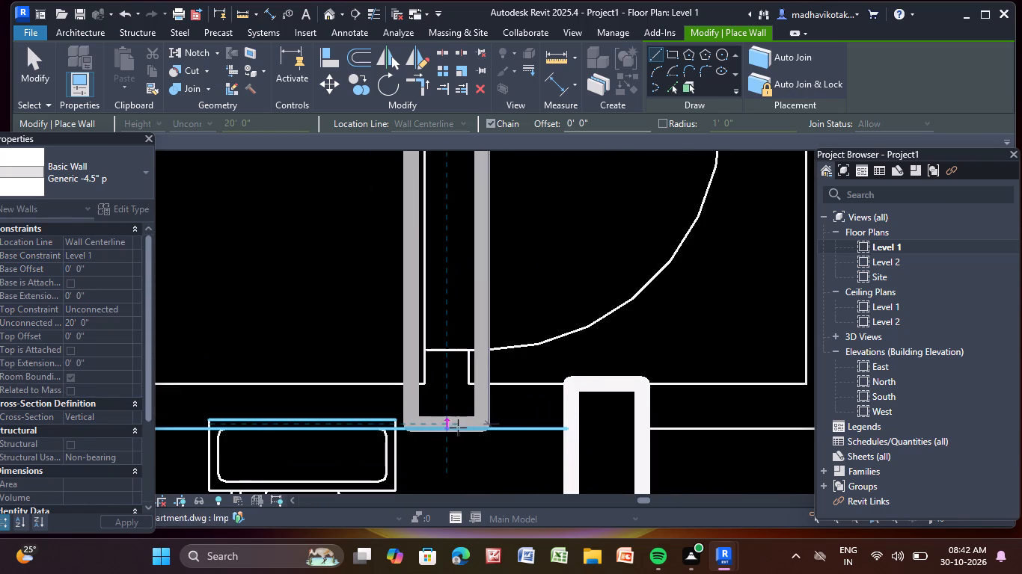
click(450, 425)
key(Escape)
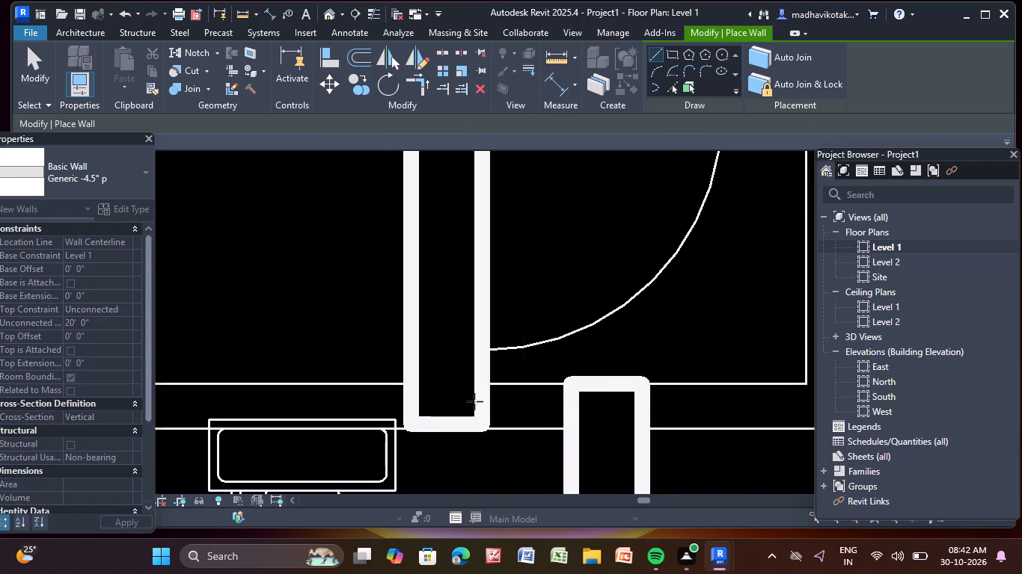
Draw a Generic -4.5" p wall about 8'-8" long along the service area's outer side, from the exterior wall to its far corner.
scroll(492, 406, down, 5)
scroll(572, 334, down, 3)
middle_drag(566, 336, 498, 487)
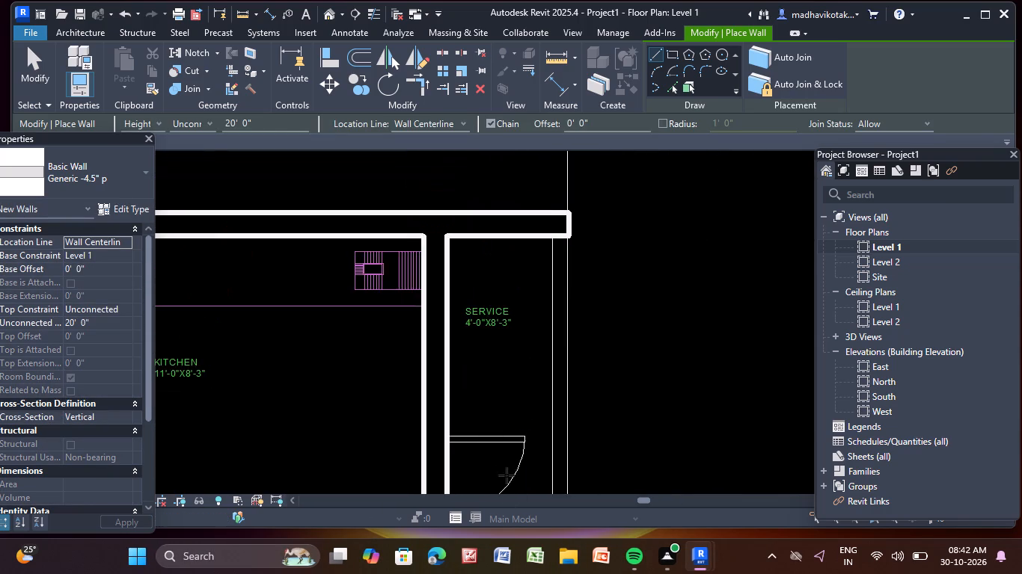
scroll(565, 223, up, 7)
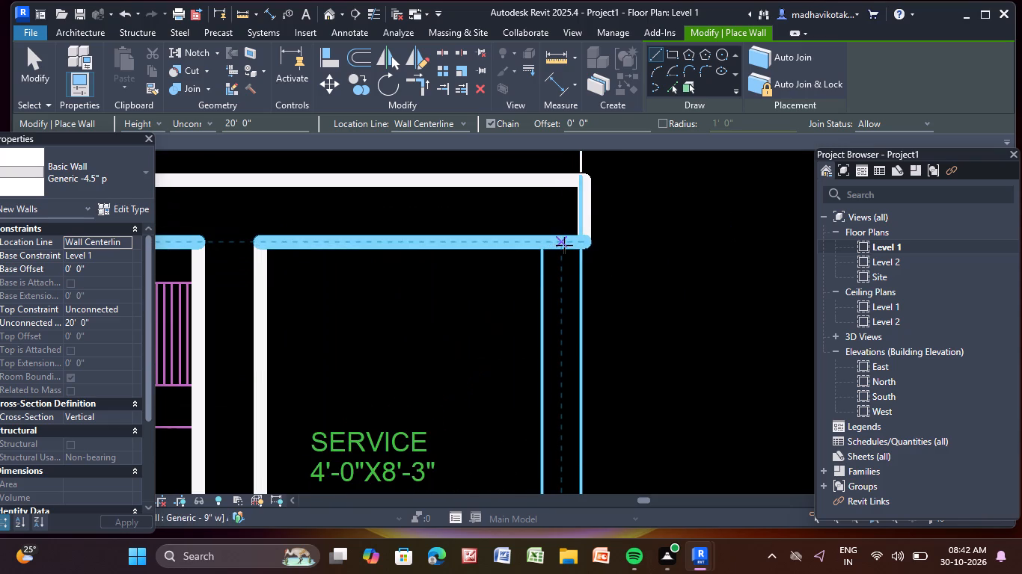
click(564, 245)
scroll(551, 434, down, 4)
middle_drag(554, 440, 489, 156)
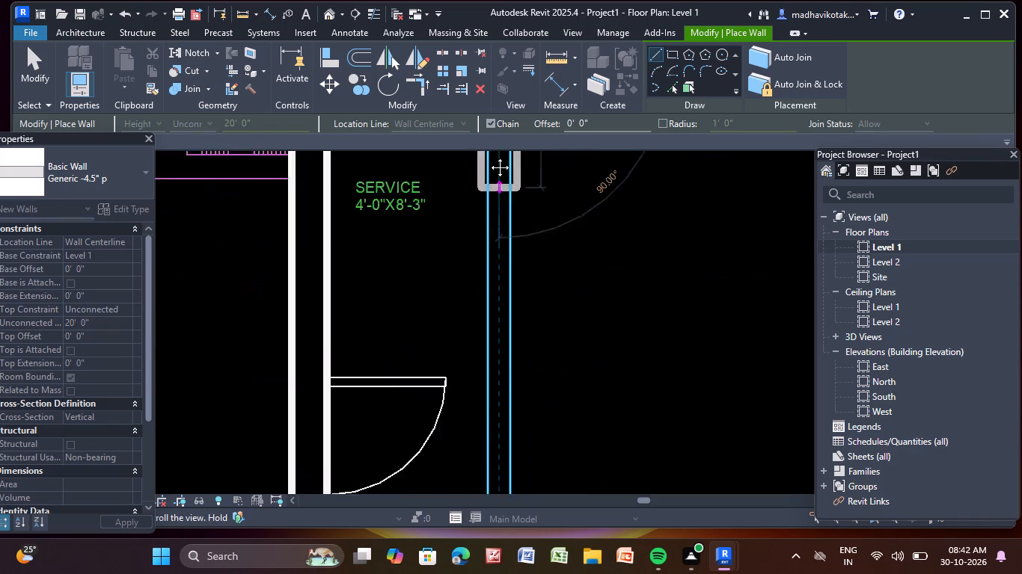
middle_drag(489, 156, 489, 158)
scroll(507, 421, down, 3)
middle_drag(507, 419, 489, 305)
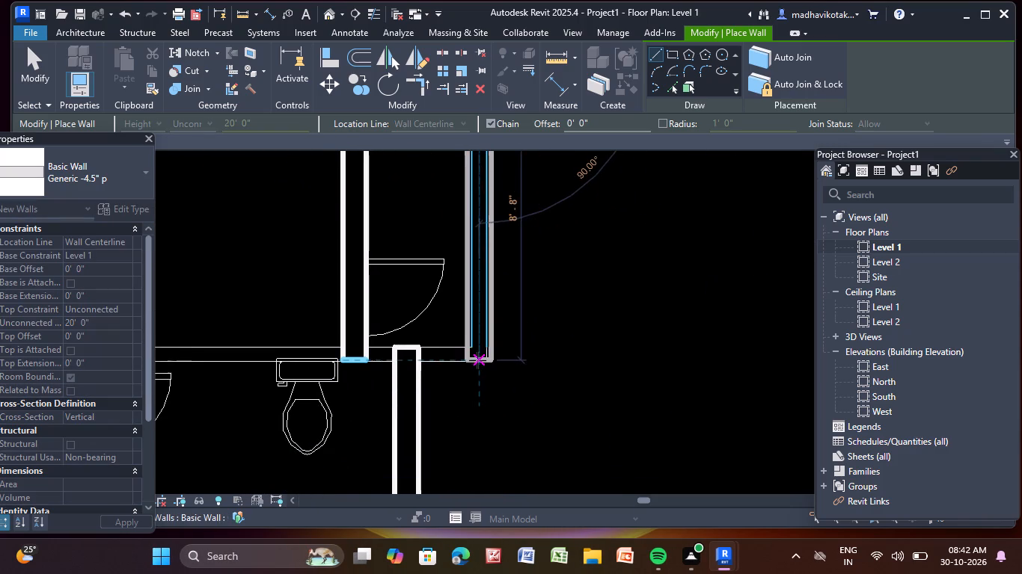
scroll(477, 360, up, 7)
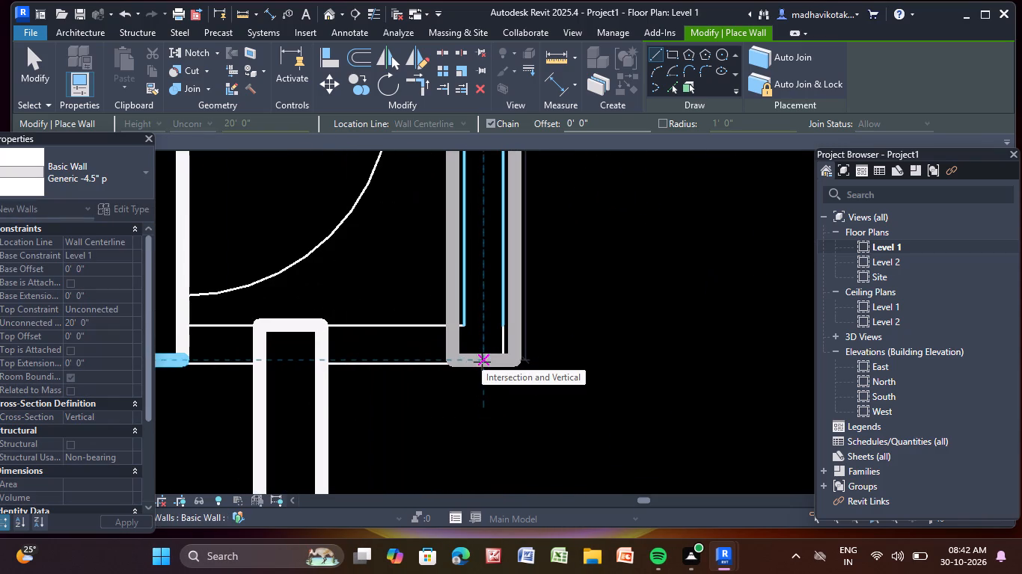
click(482, 362)
key(Escape)
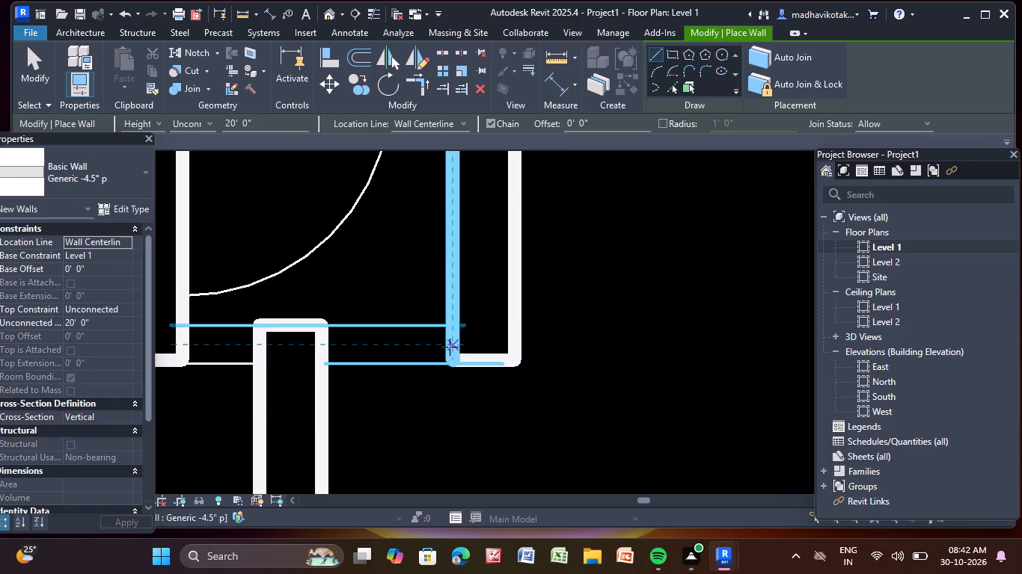
Draw a Generic -4.5" p wall between the kitchen and service area and the toilet, from the service area's outer wall to the dining-side corner.
click(450, 340)
scroll(242, 346, down, 4)
middle_drag(242, 345, 540, 358)
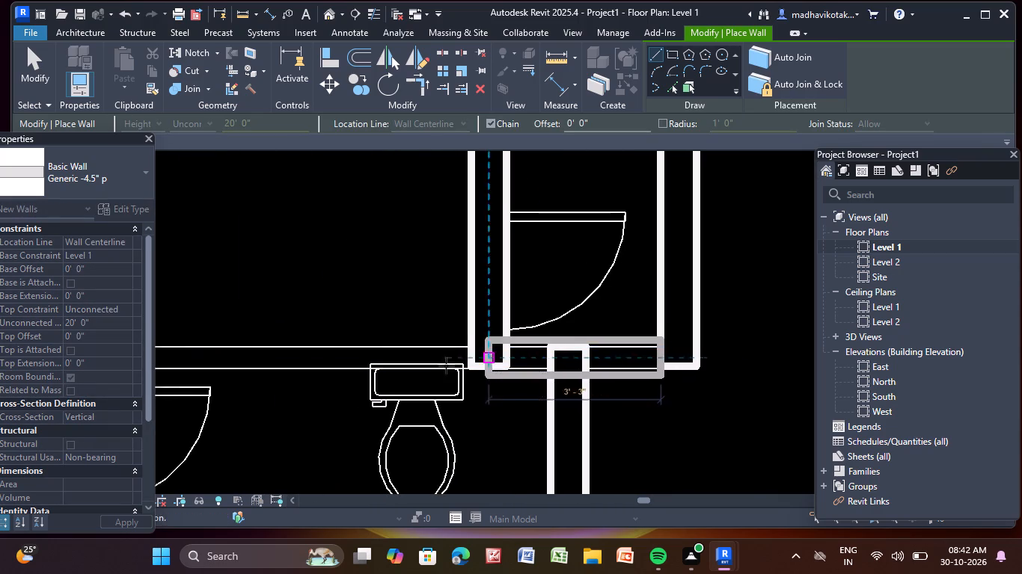
scroll(340, 359, down, 3)
middle_drag(340, 359, 545, 360)
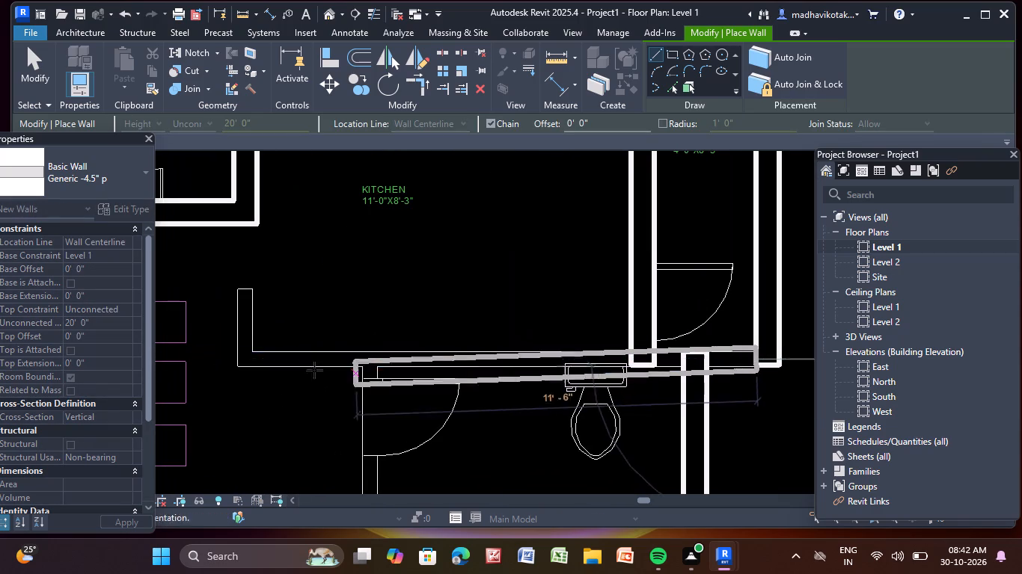
scroll(230, 367, up, 7)
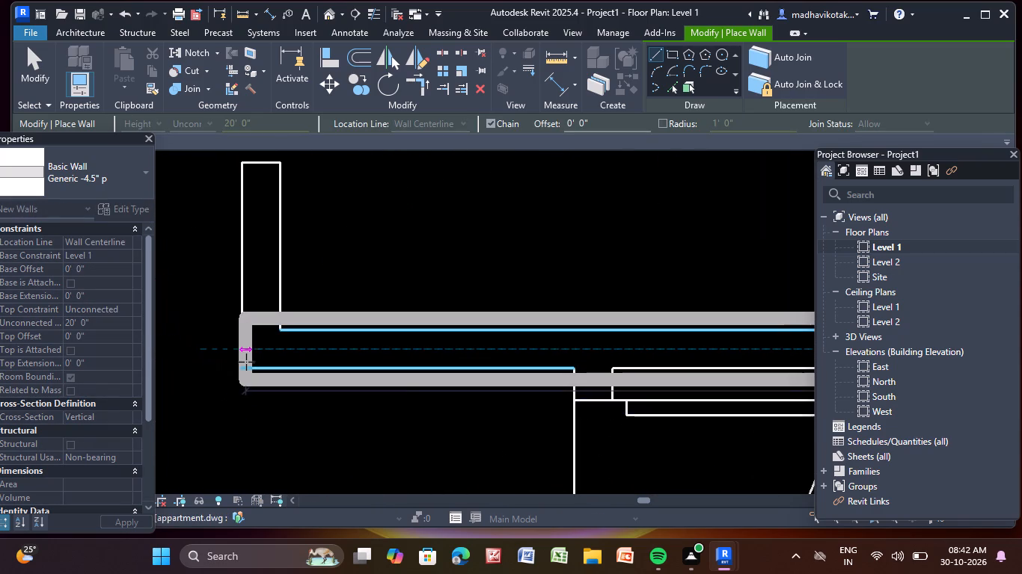
click(246, 362)
key(Escape)
Draw a short Generic -4.5" p wall about 1'-8" long at the kitchen's dining-side corner, up to the end of the kitchen opening's stub.
click(263, 315)
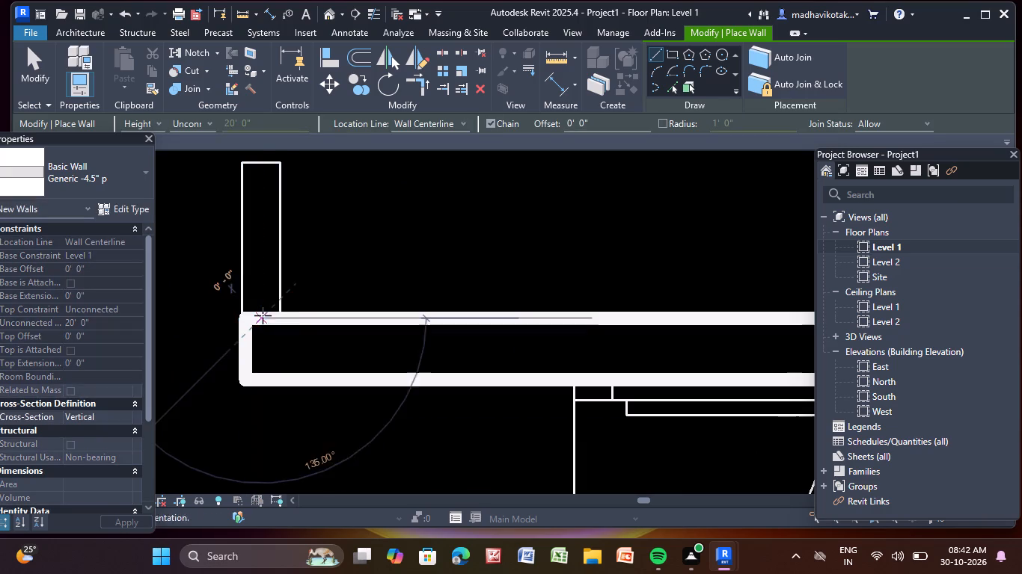
middle_drag(257, 247, 252, 309)
click(253, 219)
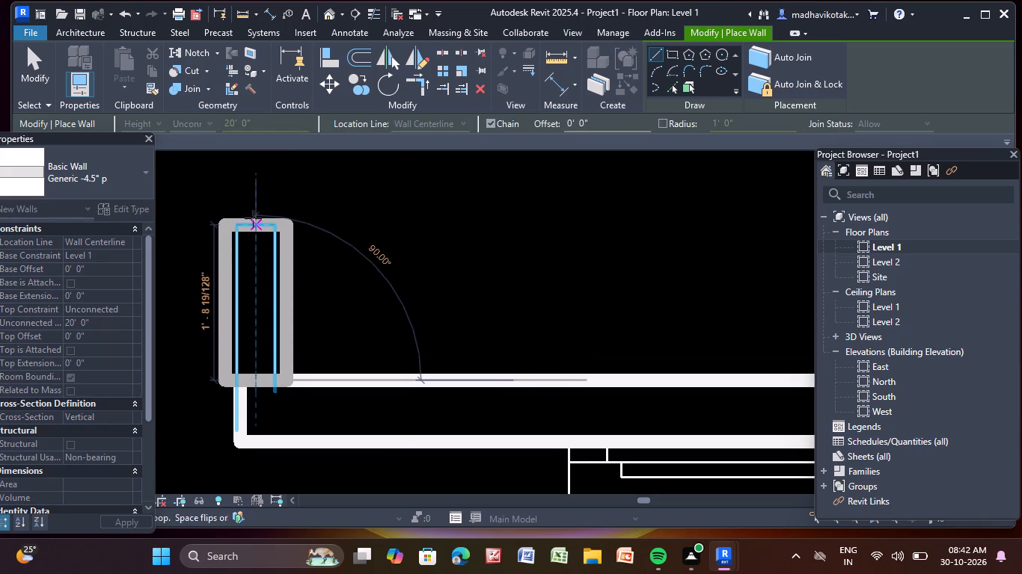
key(Escape)
key(Escape)
Draw a Generic -4.5" p wall about 4'-8" long on the master toilet's door side, from the kitchen wall to the master bedroom partition line.
scroll(295, 211, down, 6)
scroll(358, 261, down, 5)
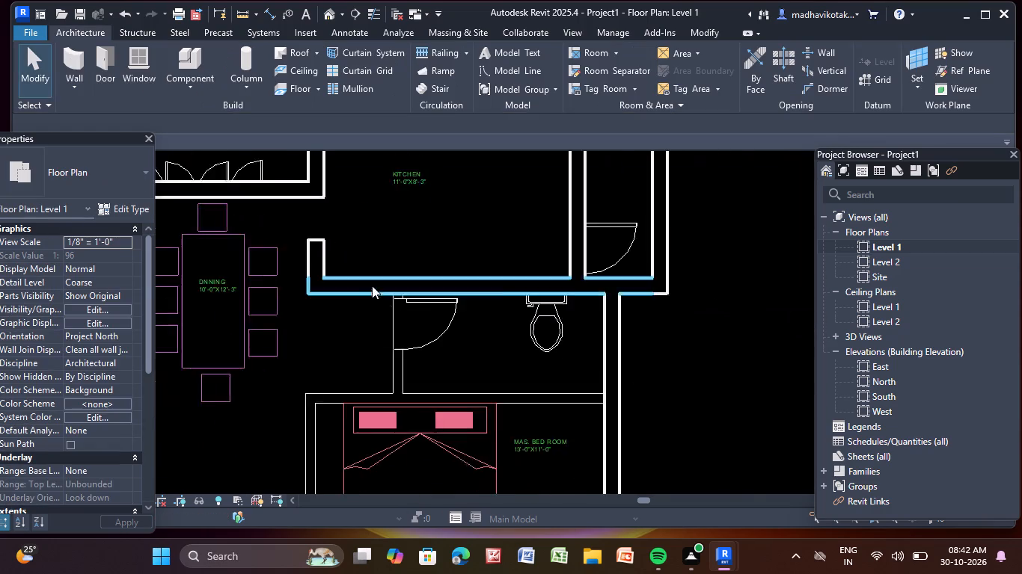
middle_drag(406, 340, 403, 329)
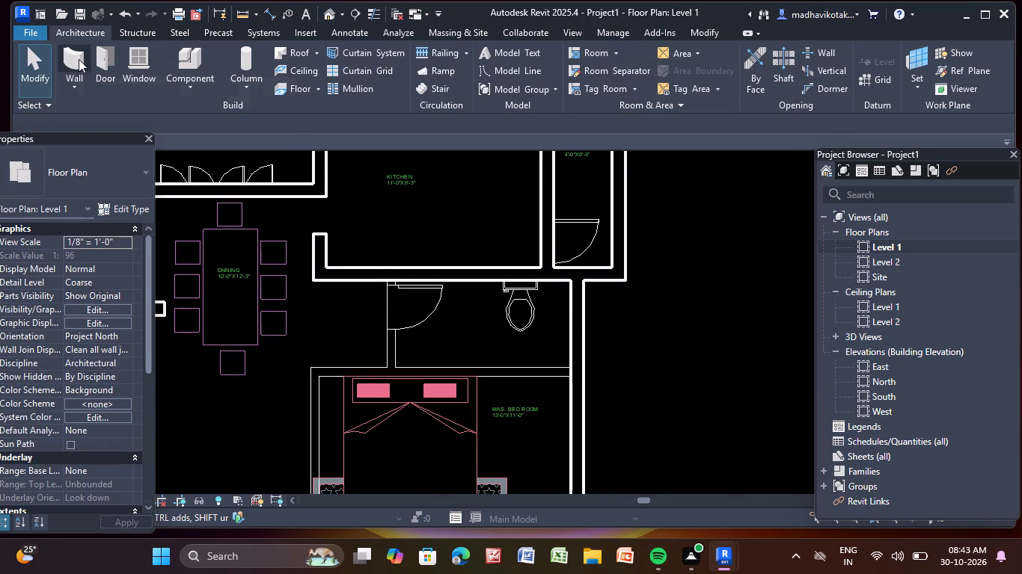
click(73, 52)
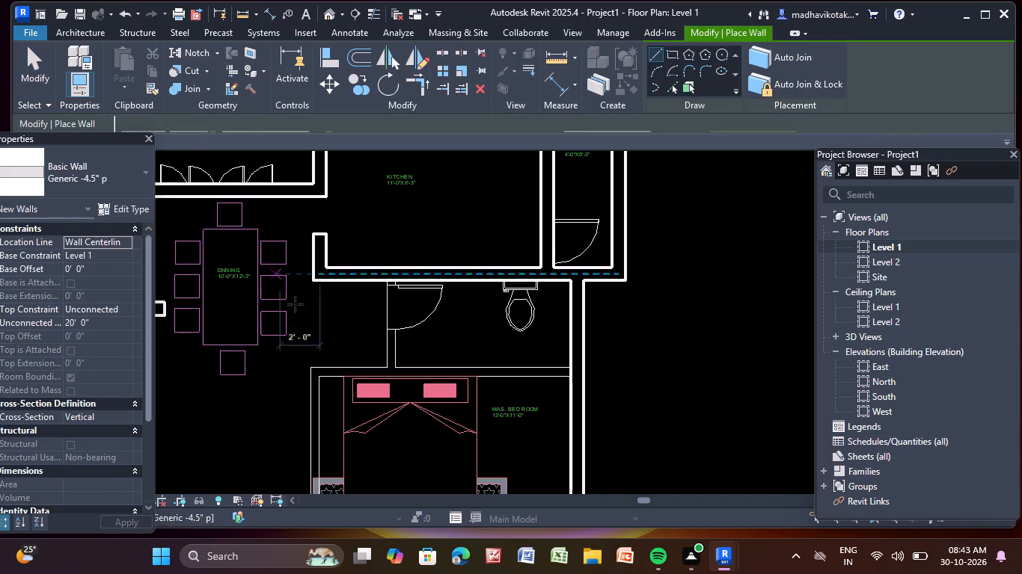
scroll(397, 297, up, 8)
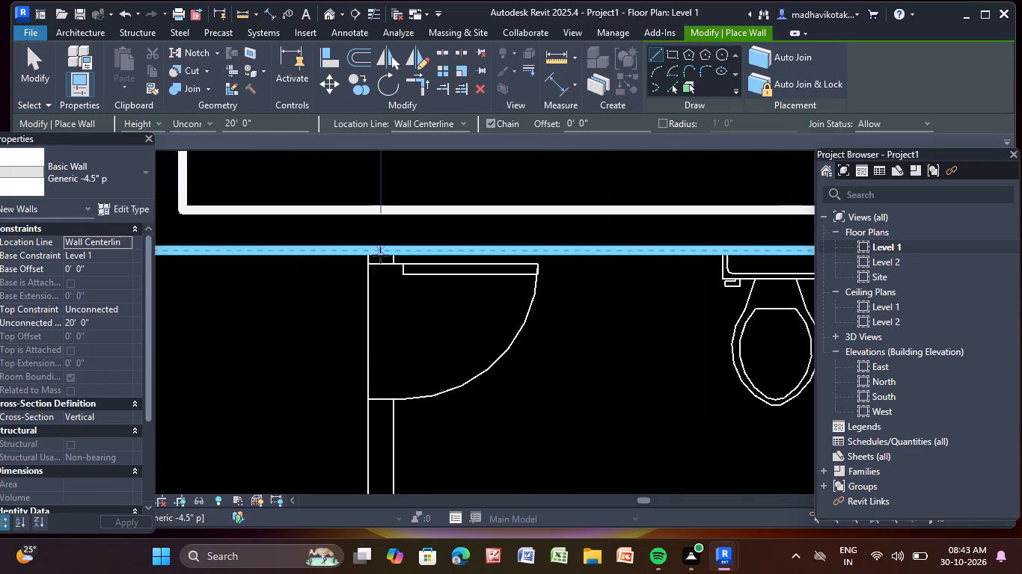
click(380, 251)
middle_drag(382, 385, 352, 178)
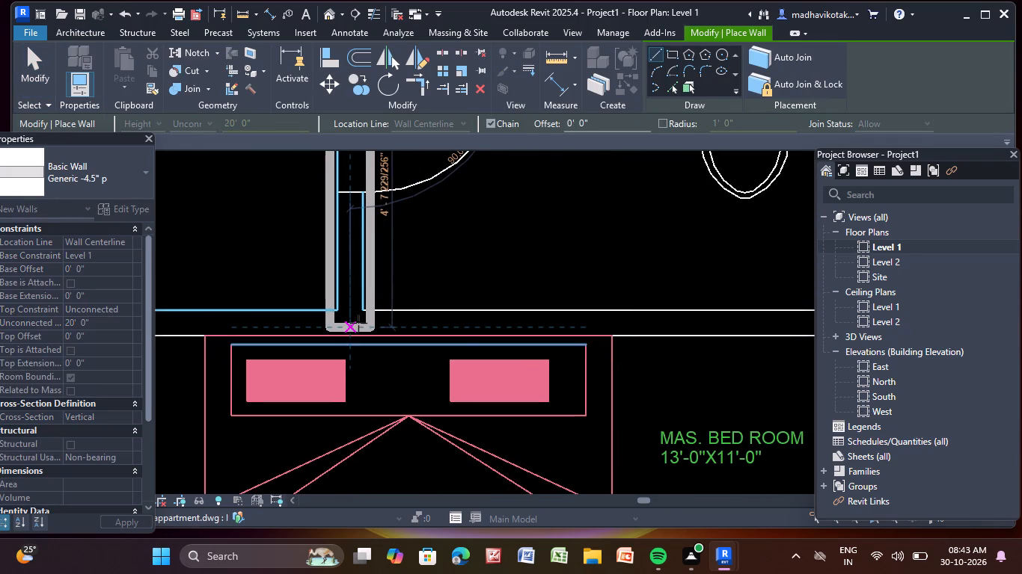
scroll(355, 332, up, 1)
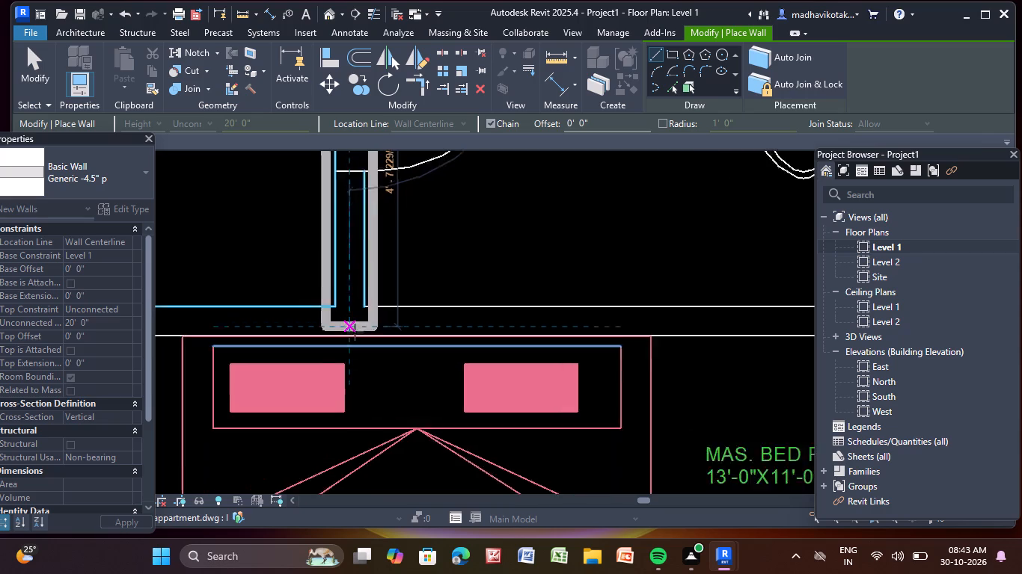
scroll(355, 332, up, 7)
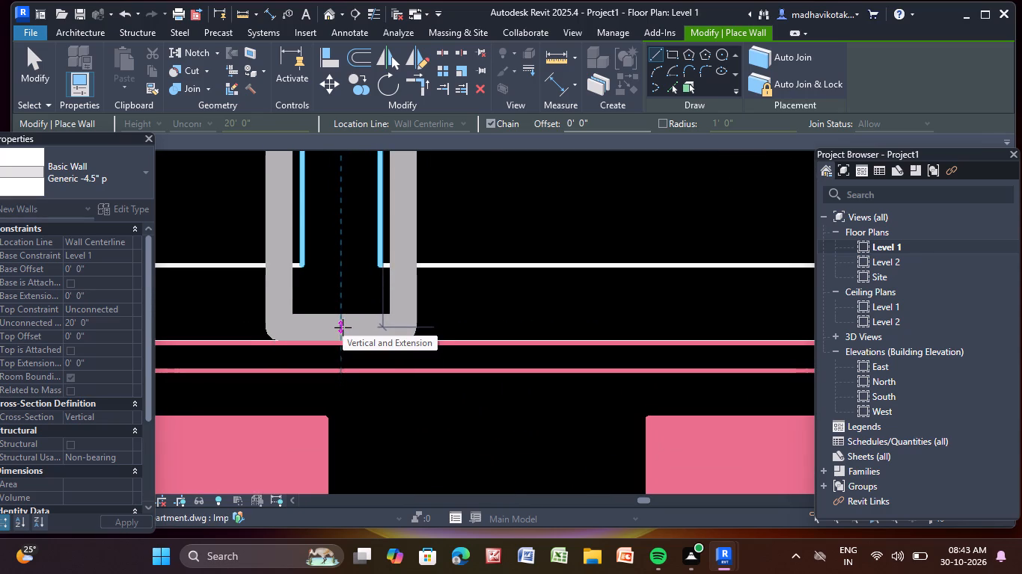
click(343, 327)
key(Escape)
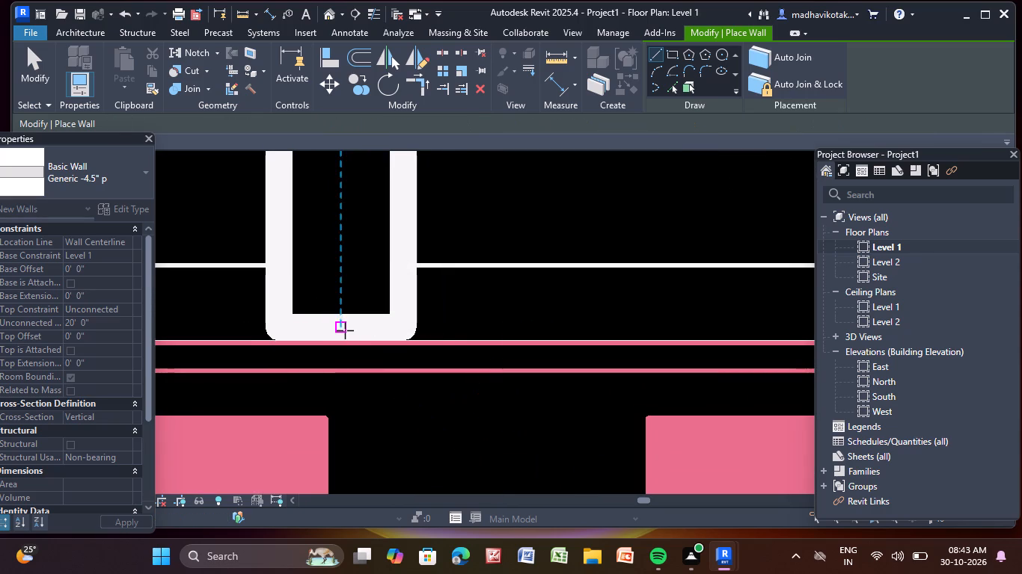
Draw a Generic -4.5" p wall about 12'-11" long between the toilet and master bedroom, from the exterior wall to the bedroom's dining-side corner.
scroll(346, 330, down, 10)
middle_drag(348, 327, 539, 324)
scroll(494, 333, down, 4)
middle_drag(492, 333, 420, 320)
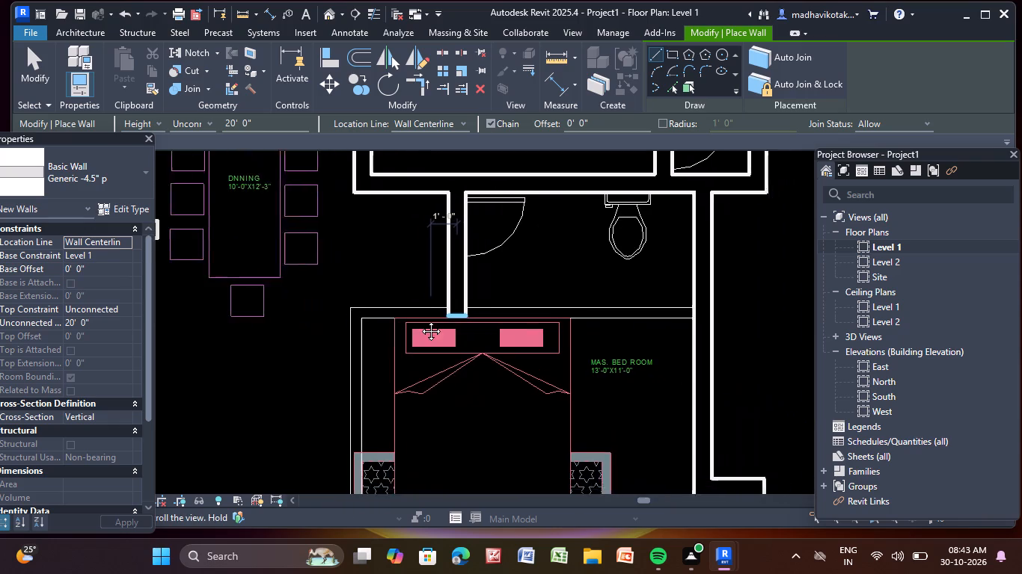
middle_drag(420, 320, 400, 320)
scroll(614, 312, up, 4)
scroll(680, 315, up, 4)
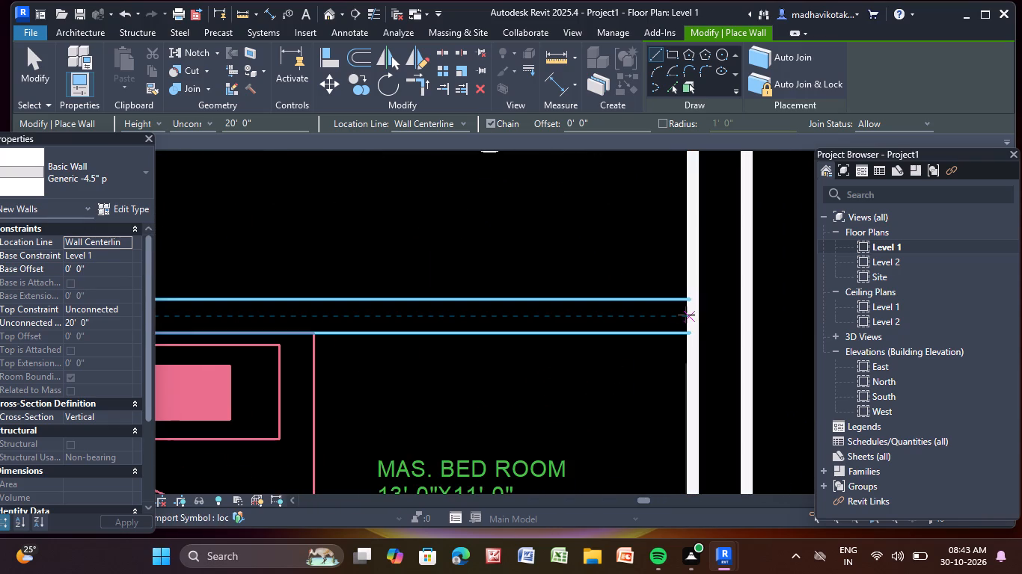
click(684, 315)
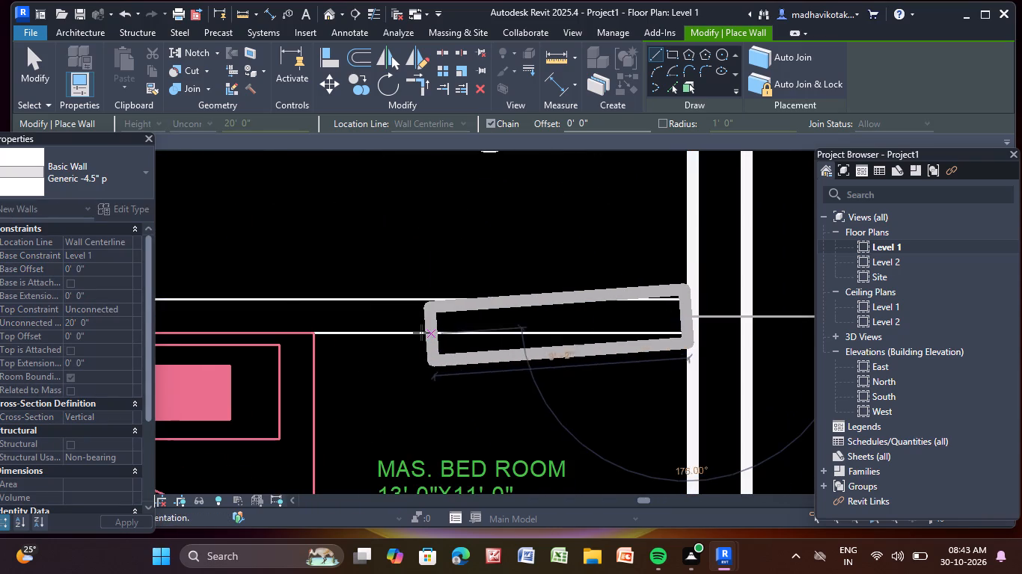
scroll(275, 303, down, 4)
middle_drag(274, 303, 534, 313)
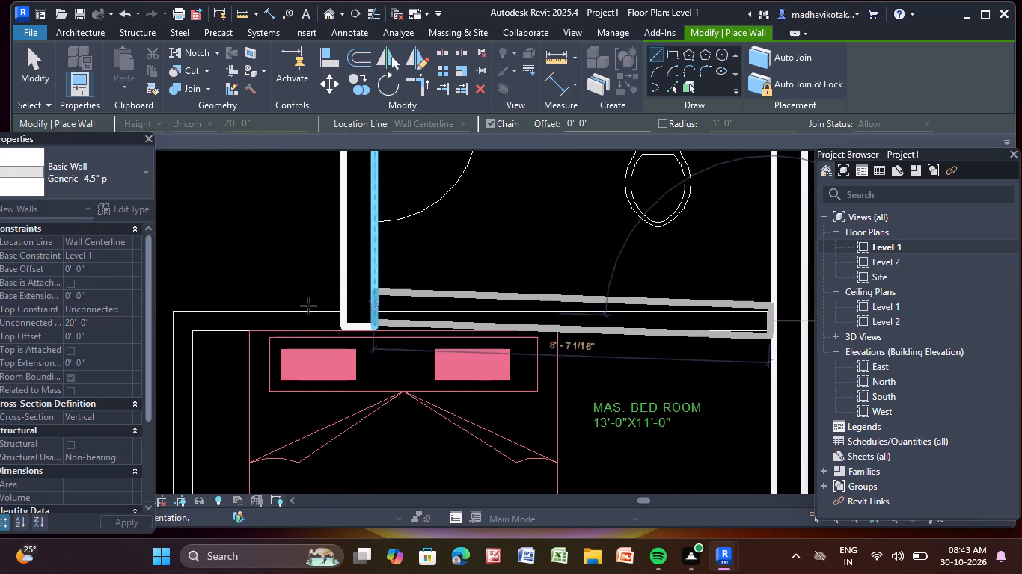
scroll(174, 324, up, 3)
click(174, 324)
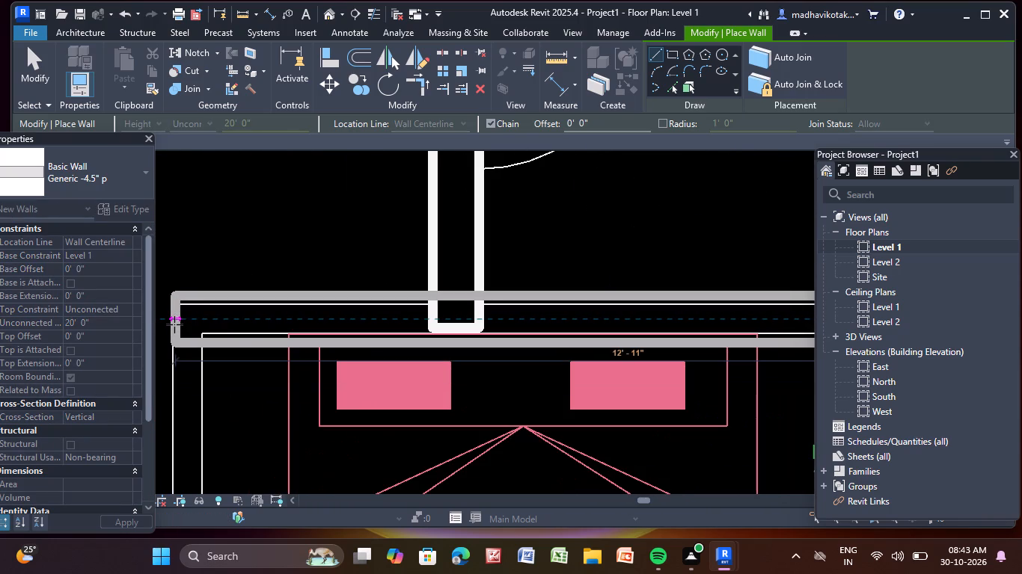
key(Escape)
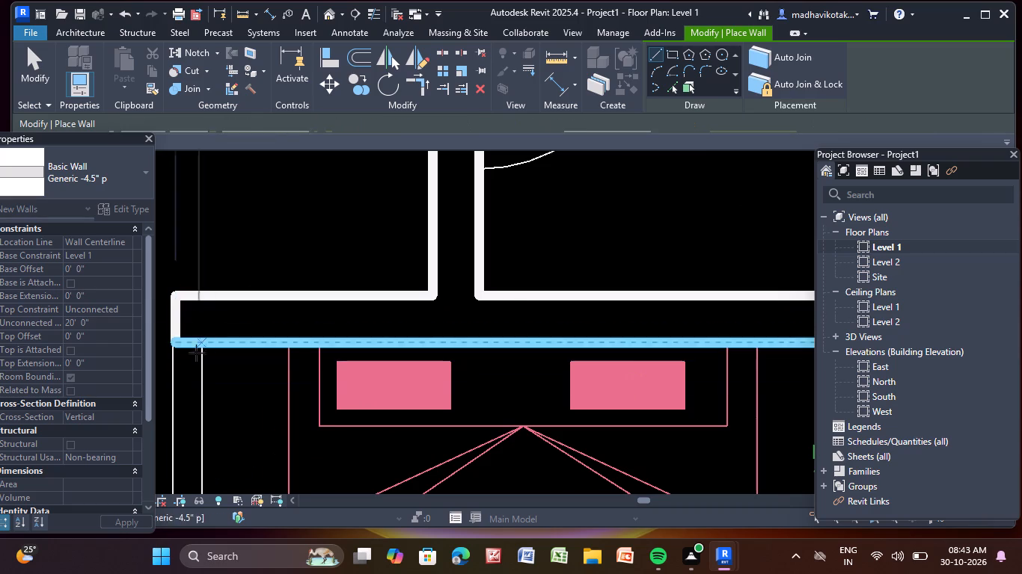
Draw a Generic -4.5" p wall along the master bedroom's dining side, from the toilet partition's end to the Generic - 9" wall beside the staircase.
click(188, 345)
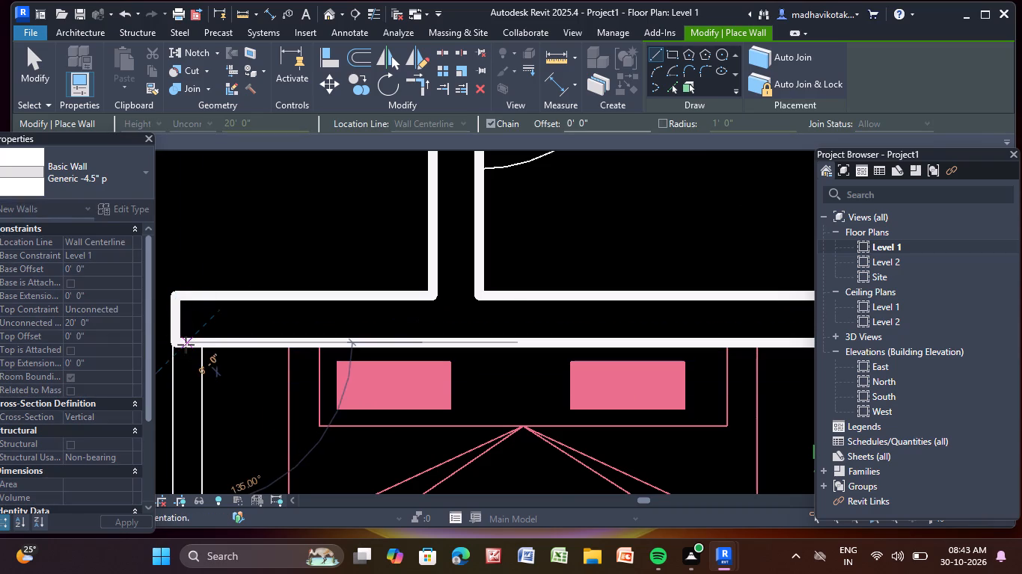
scroll(186, 345, down, 3)
middle_drag(186, 344, 185, 344)
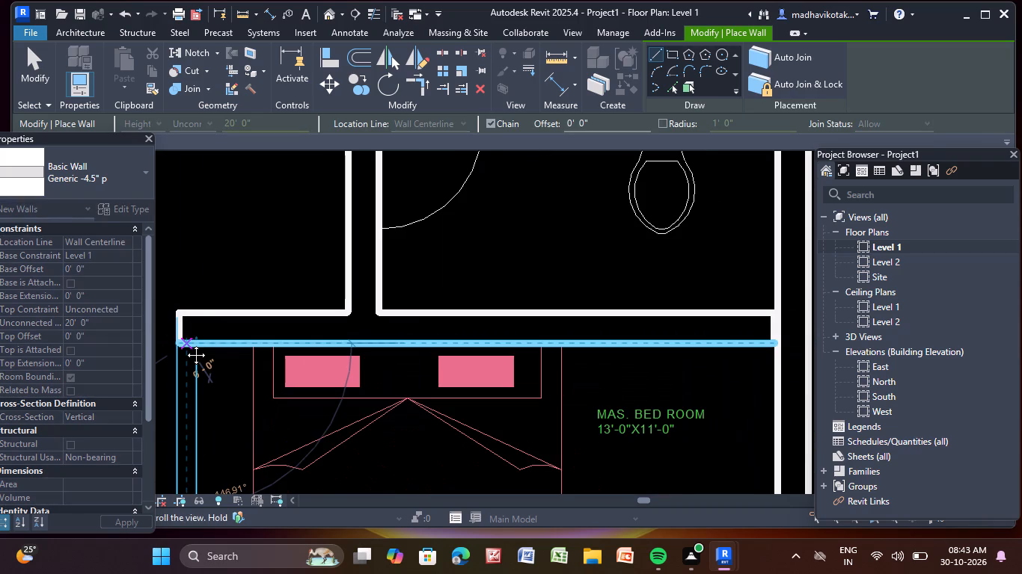
middle_drag(185, 344, 243, 143)
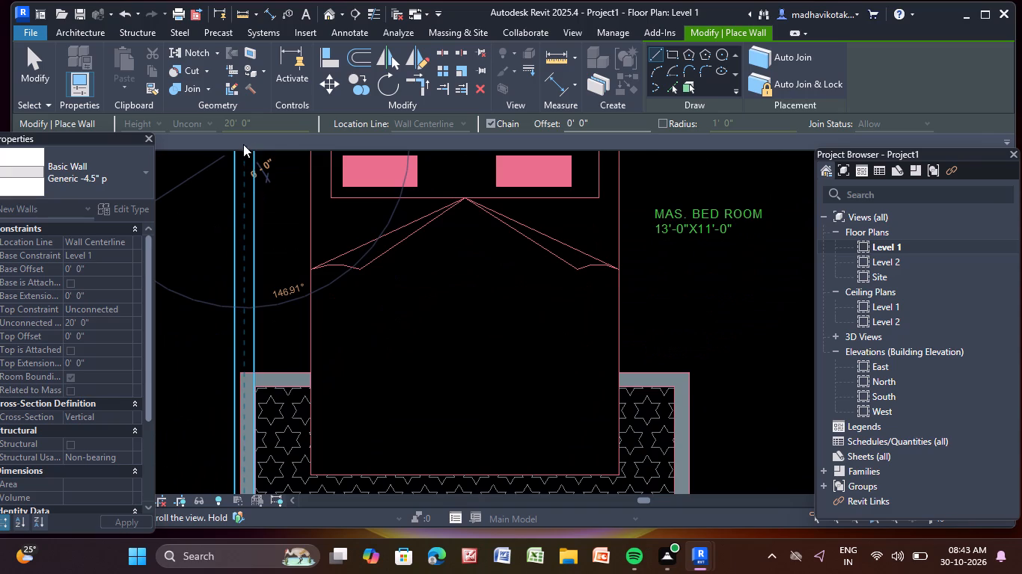
scroll(225, 306, down, 2)
middle_drag(225, 308, 221, 93)
scroll(223, 299, down, 1)
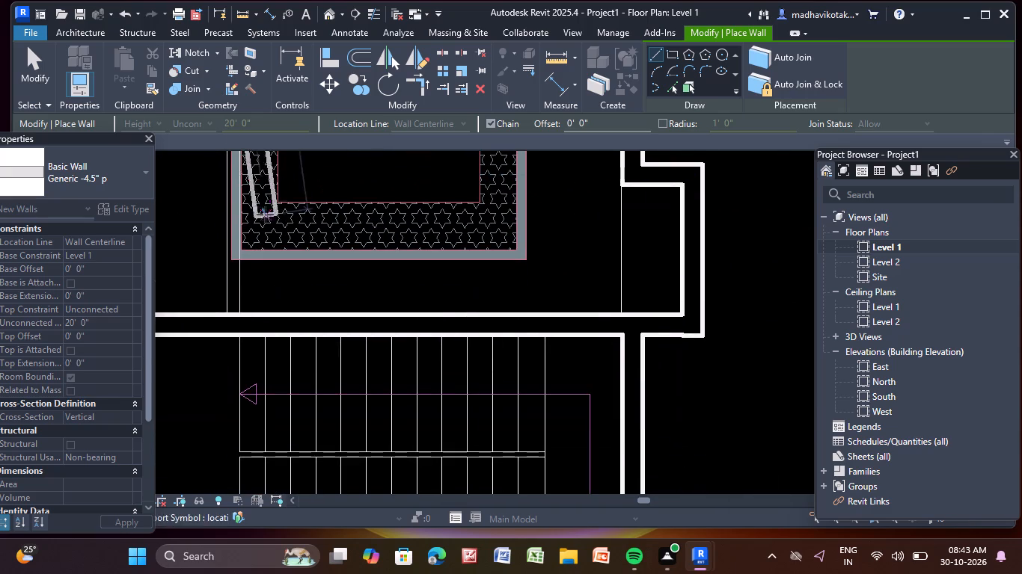
click(231, 309)
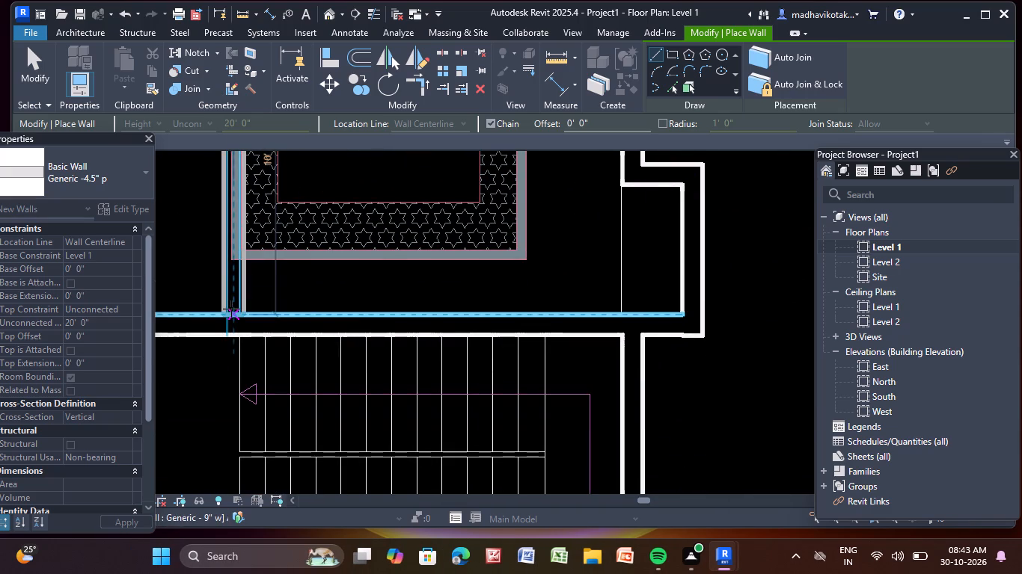
key(Escape)
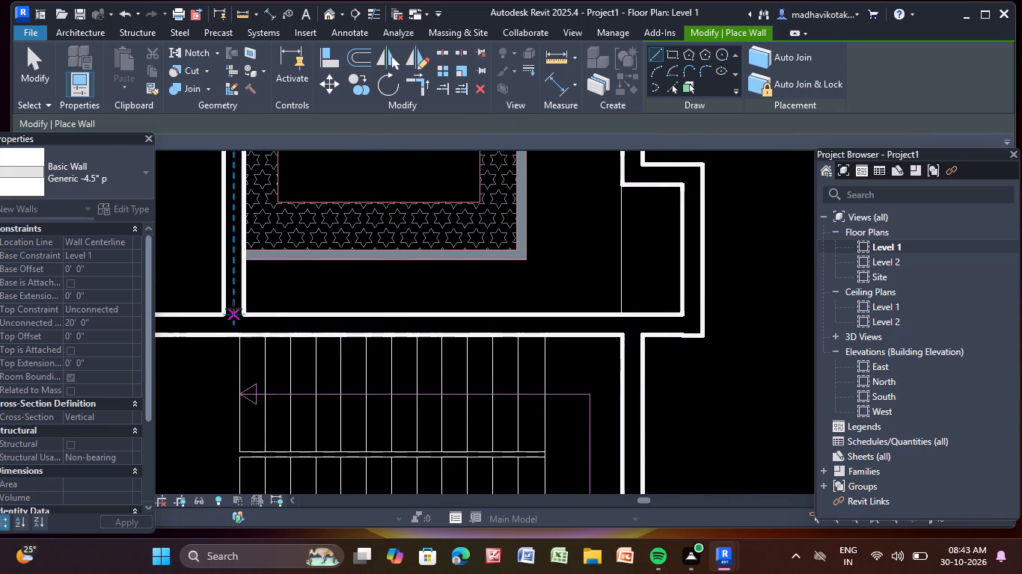
key(Escape)
key(Escape)
scroll(238, 313, down, 5)
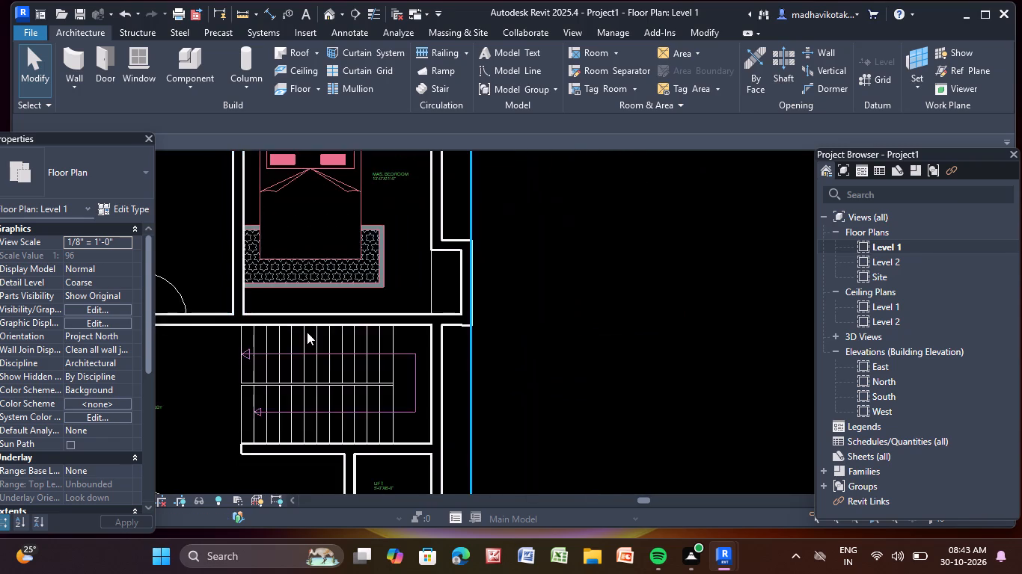
scroll(307, 332, down, 3)
middle_drag(307, 332, 380, 208)
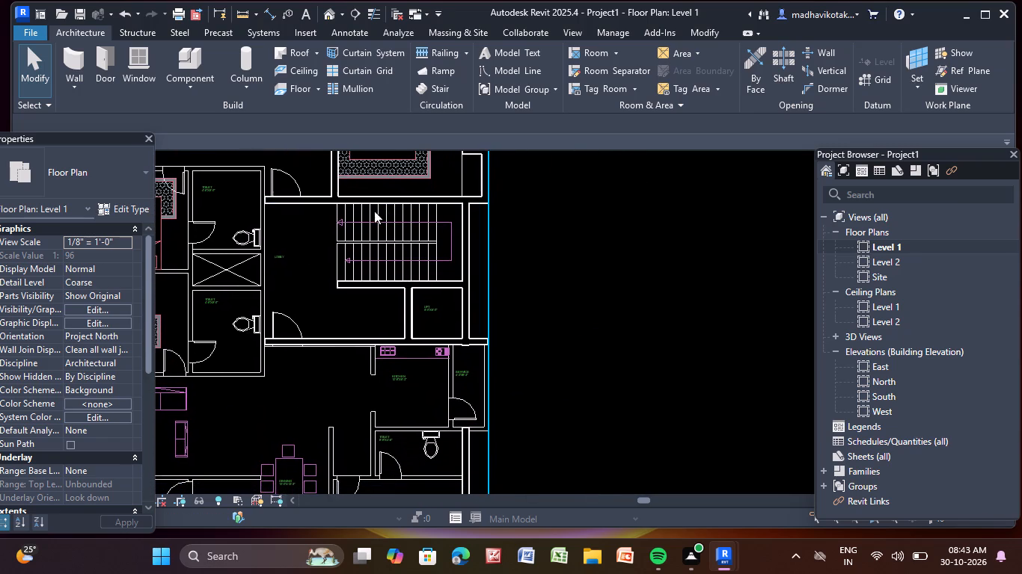
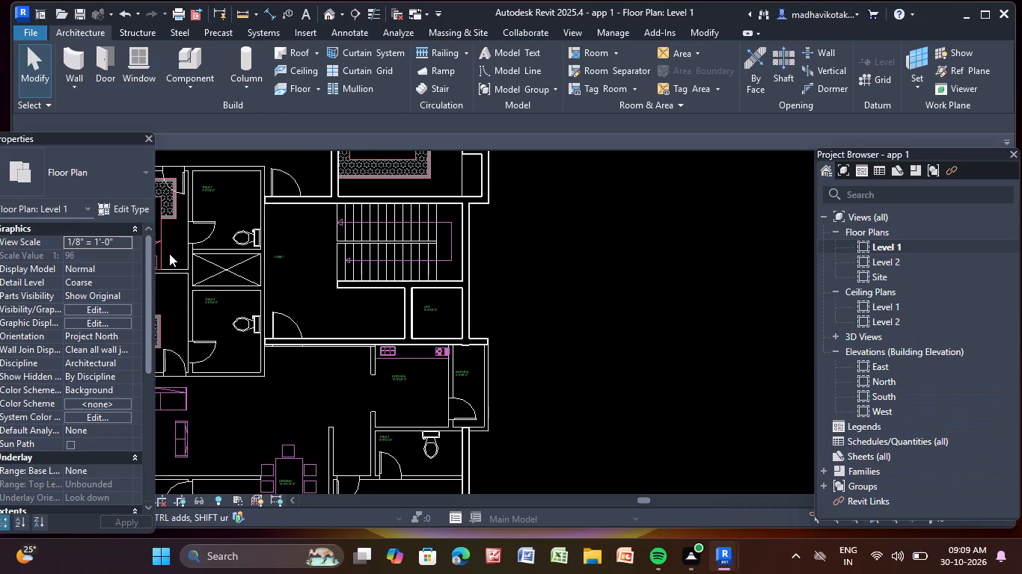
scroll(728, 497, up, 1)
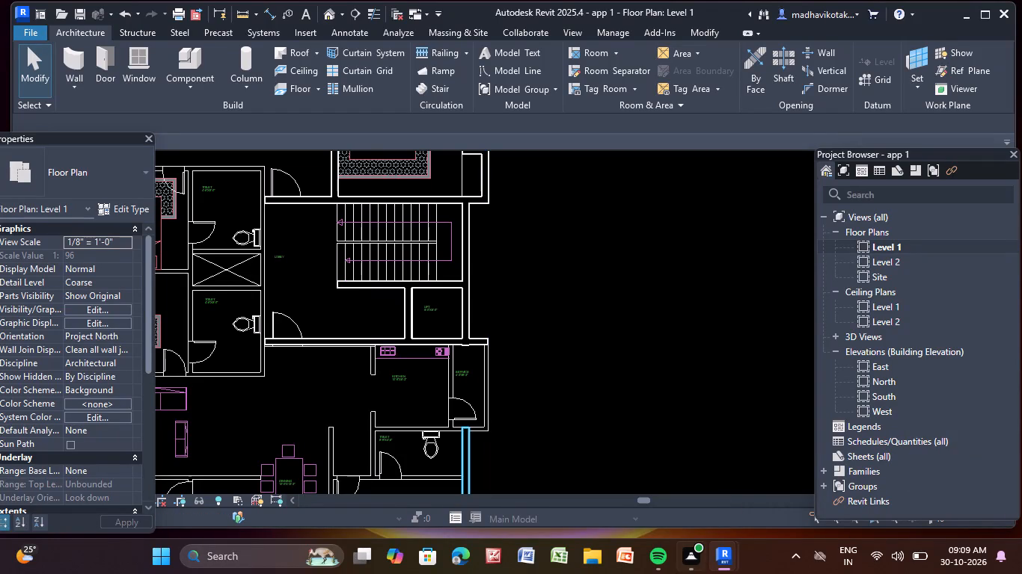
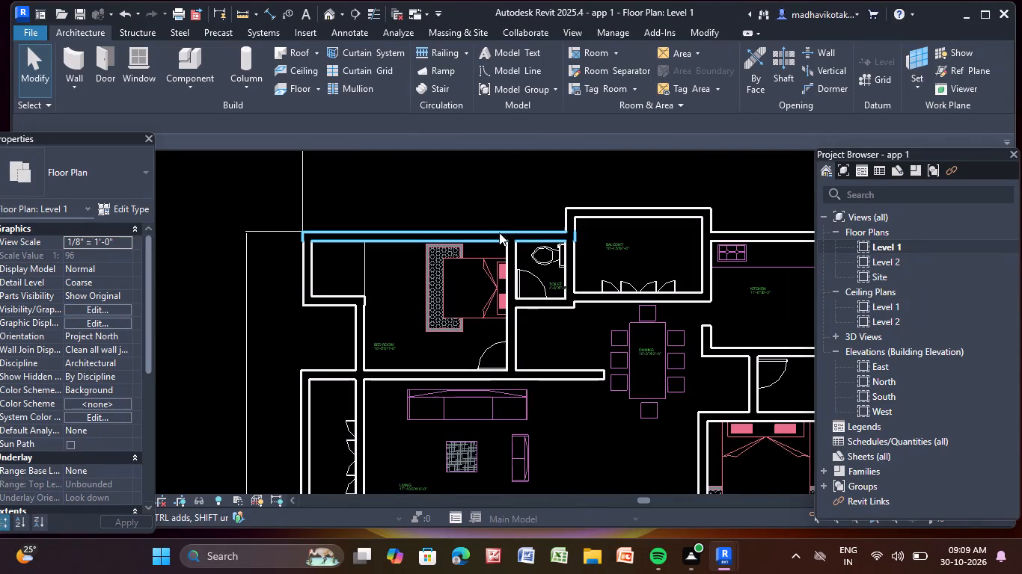
Draw a Generic -4.5" p wall along the upper bedroom and toilet's living-side edge, from the 9" exterior wall to the toilet's lobby-side corner.
scroll(564, 335, down, 2)
middle_drag(569, 339, 572, 1)
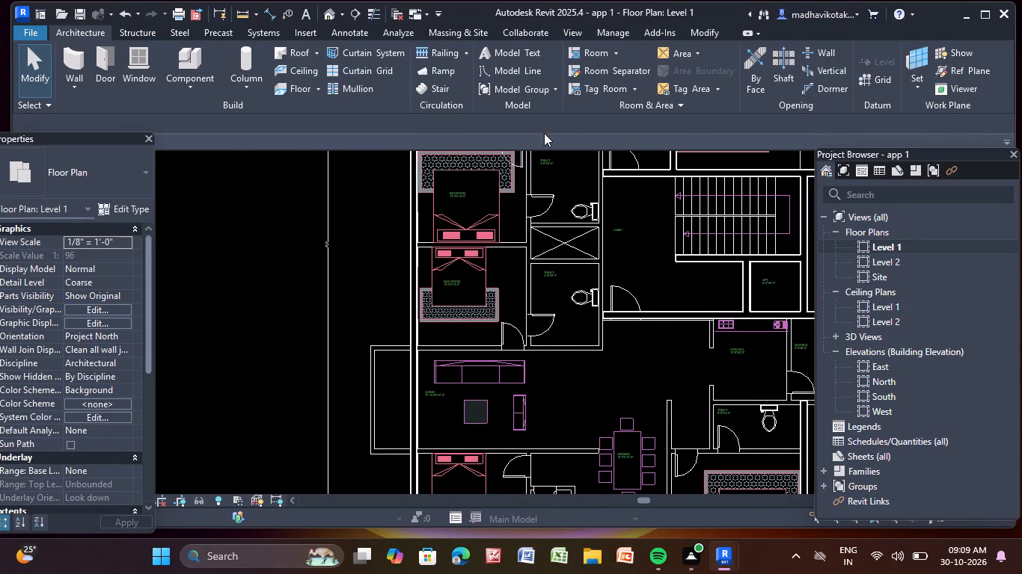
middle_drag(560, 363, 537, 422)
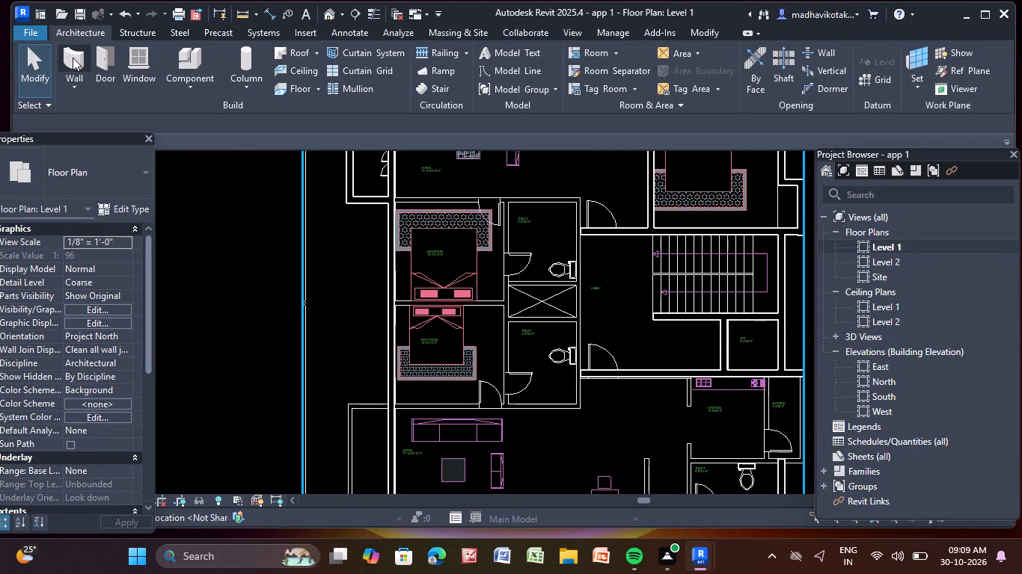
click(73, 58)
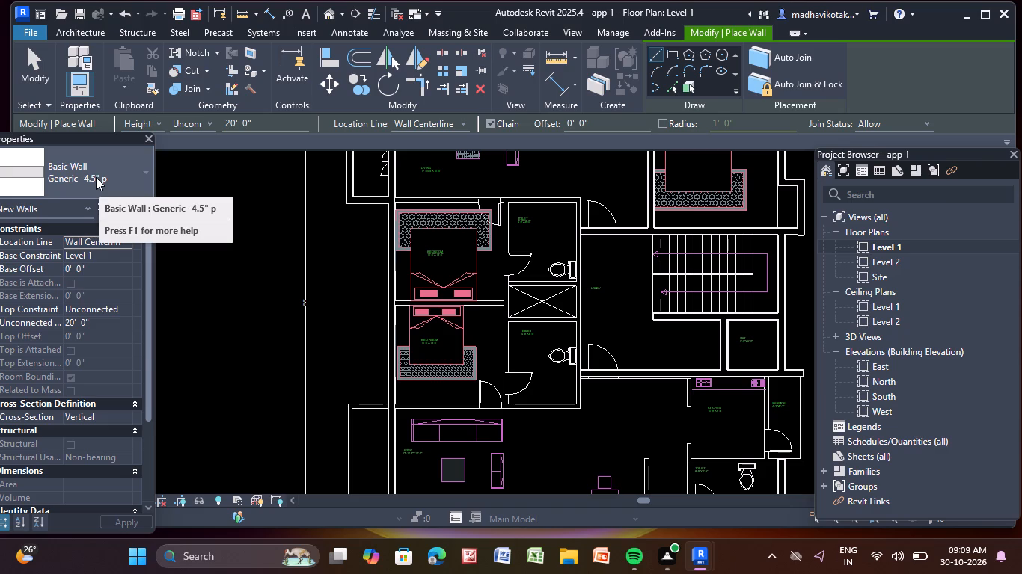
click(96, 177)
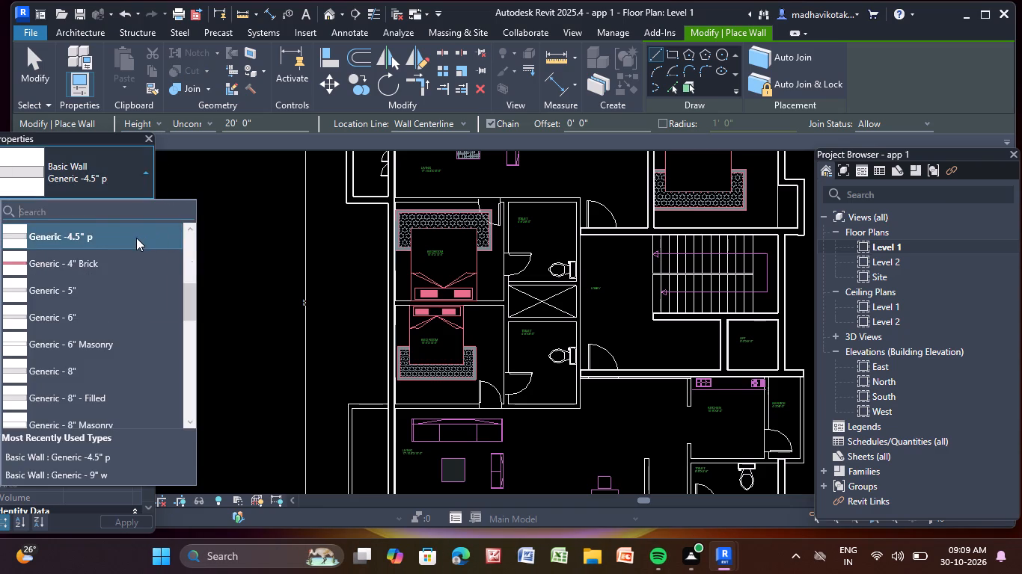
click(136, 238)
scroll(406, 197, up, 9)
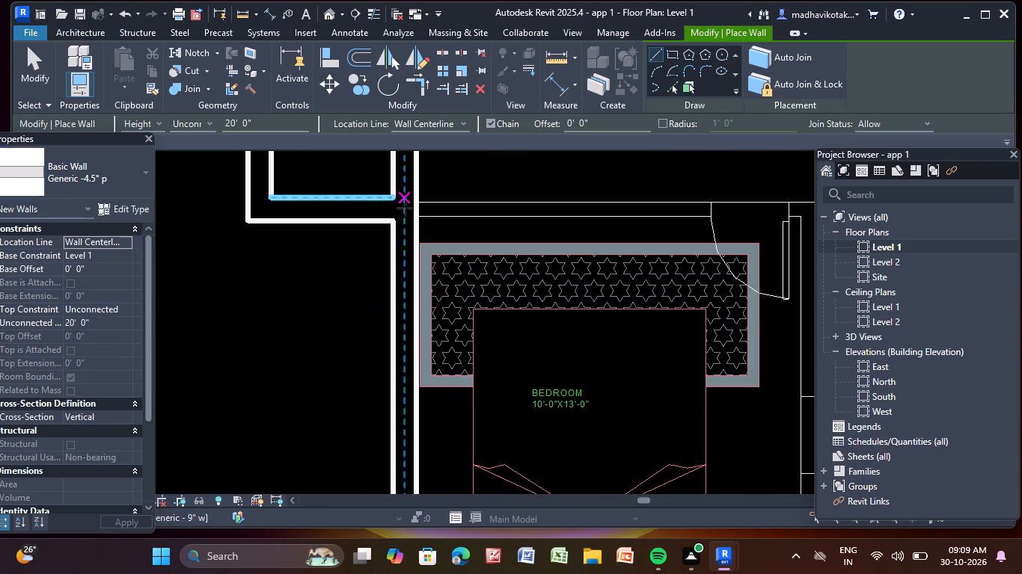
scroll(417, 216, up, 5)
click(418, 200)
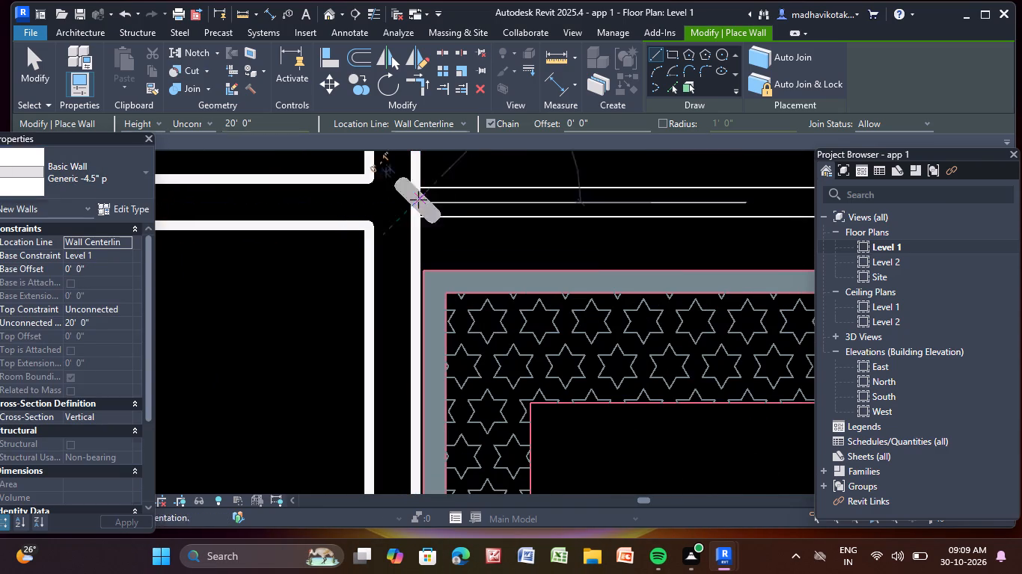
scroll(689, 196, down, 4)
middle_drag(689, 196, 218, 195)
scroll(221, 195, down, 1)
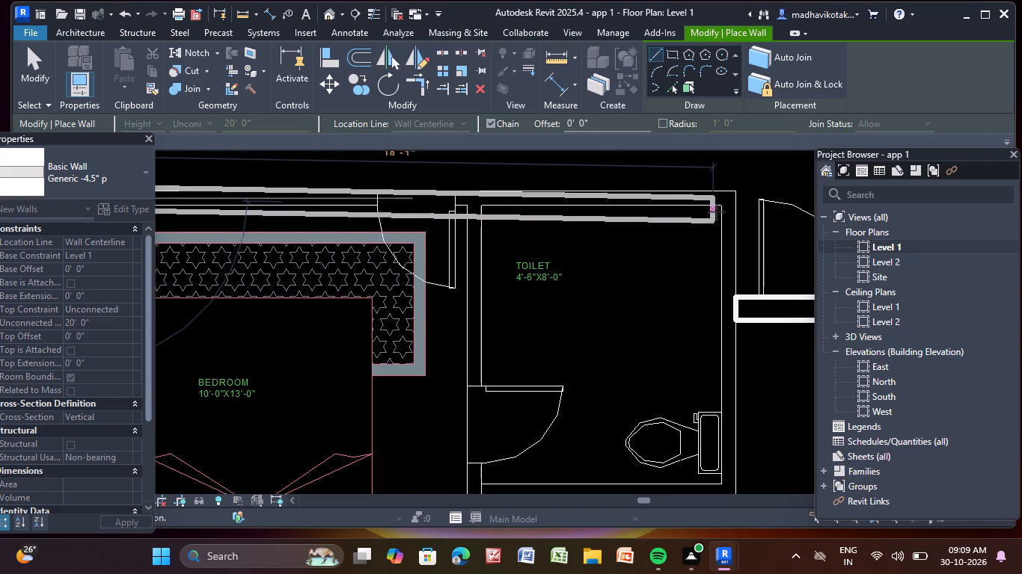
click(736, 205)
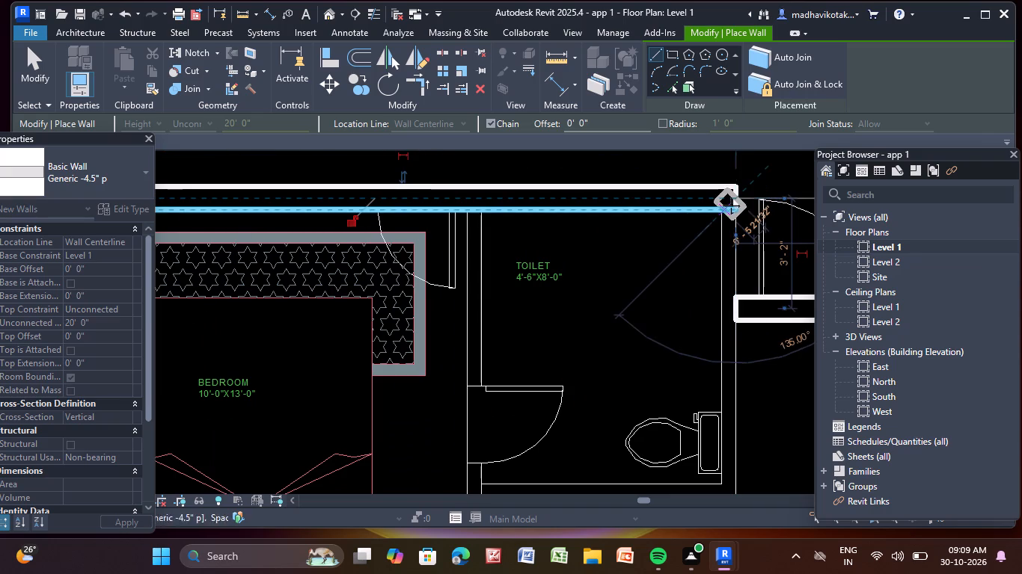
key(Escape)
Draw a 4.5" wall from that toilet corner along the lobby side of both toilets to the lower toilet's outer corner.
click(729, 210)
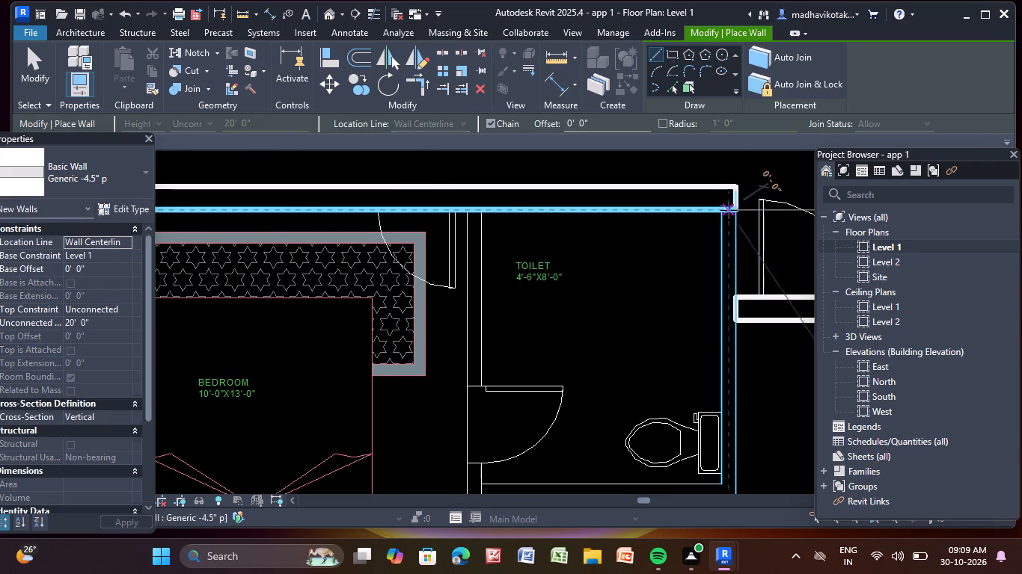
scroll(775, 460, down, 3)
middle_drag(769, 458, 613, 223)
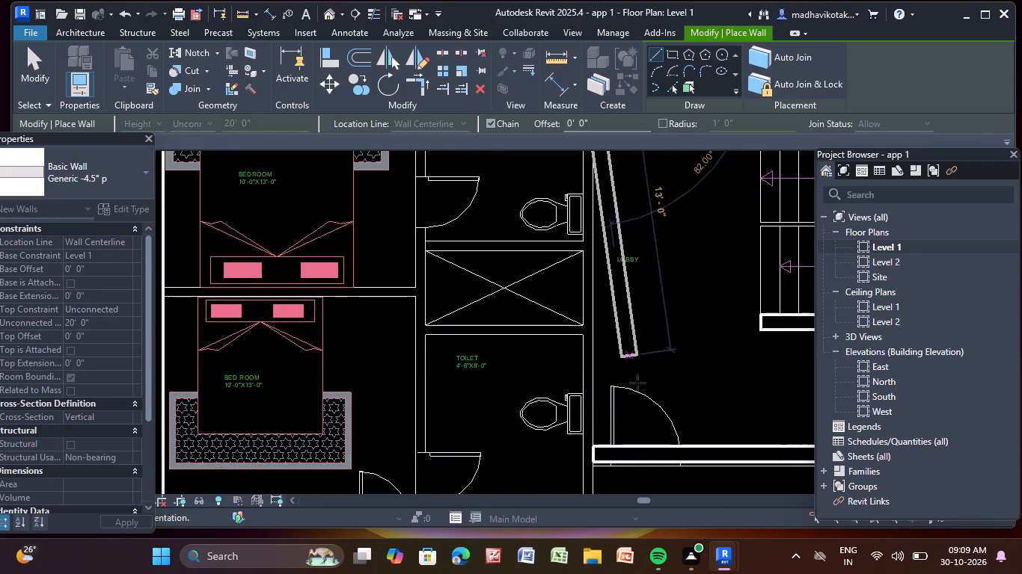
scroll(603, 445, down, 3)
middle_drag(605, 434, 609, 239)
scroll(596, 317, up, 8)
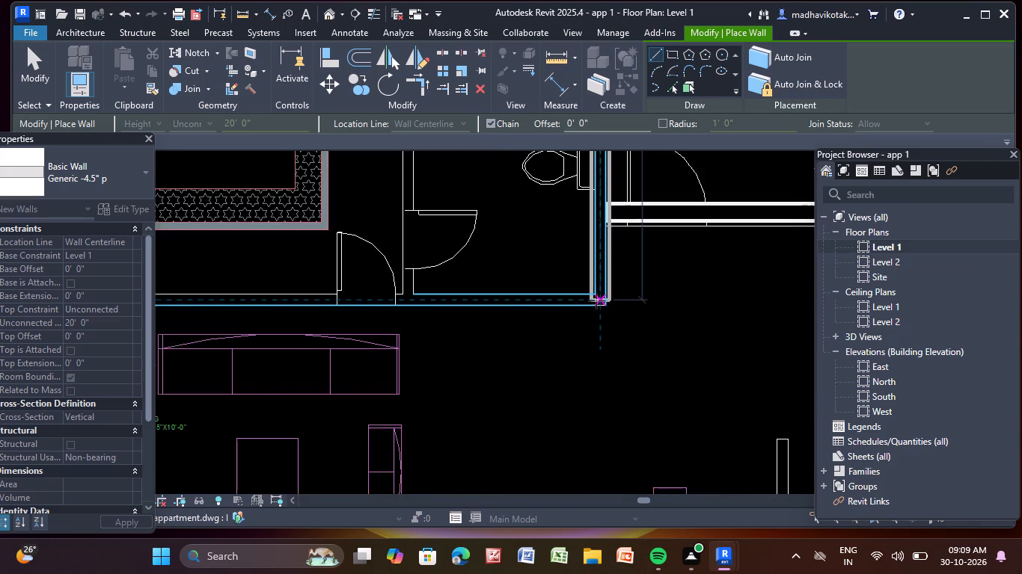
scroll(596, 300, up, 5)
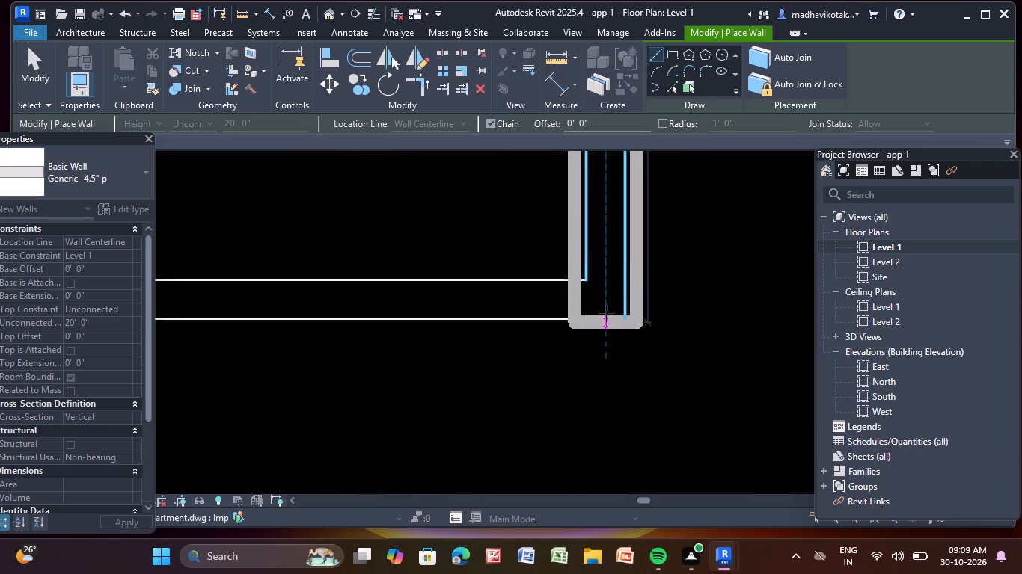
scroll(608, 315, up, 6)
click(608, 313)
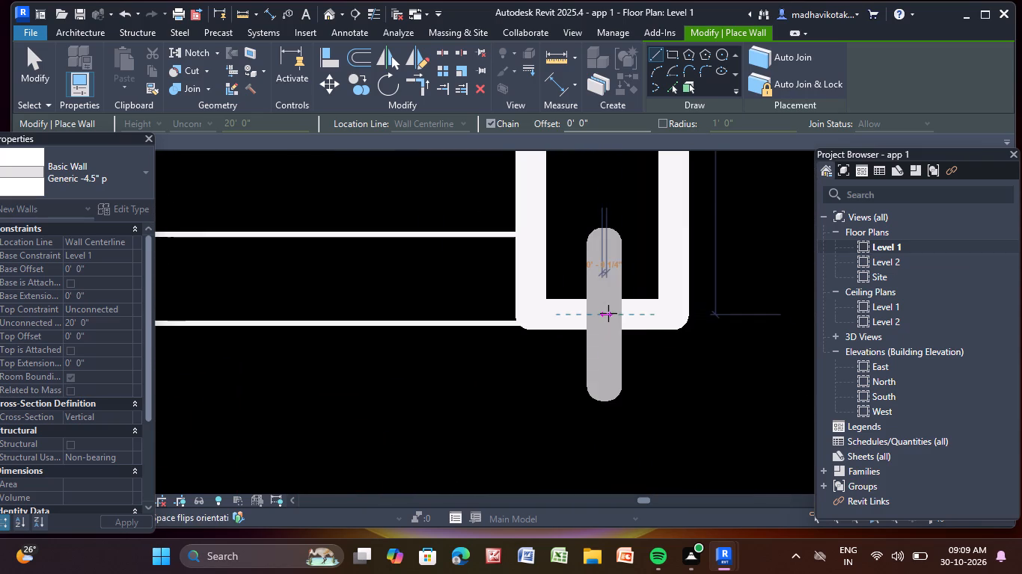
key(Escape)
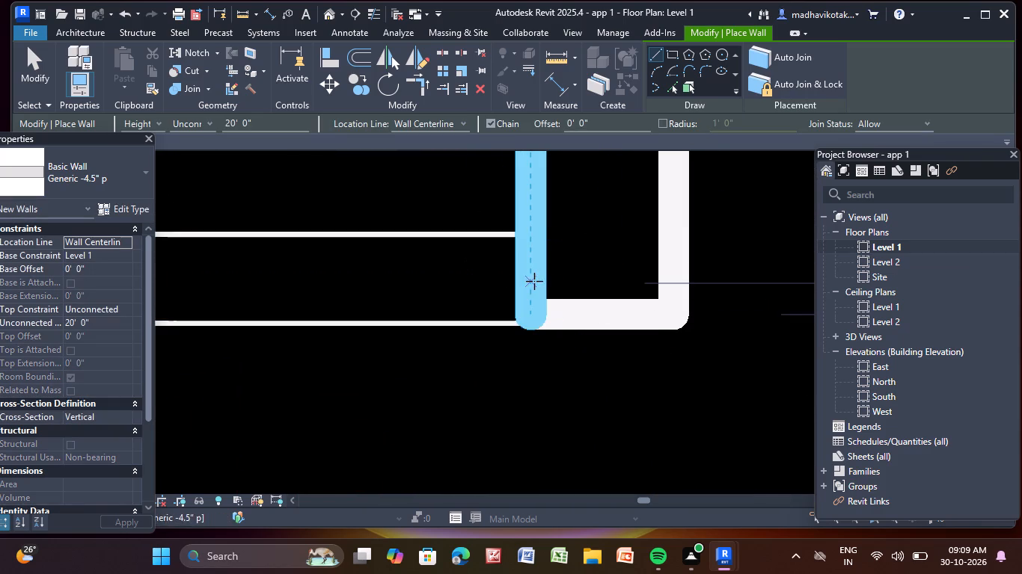
Draw a 4.5" wall about 18'-2" long from the lower toilet's corner between bedroom and living room to the 9" exterior wall.
drag(530, 279, 521, 278)
scroll(303, 244, down, 2)
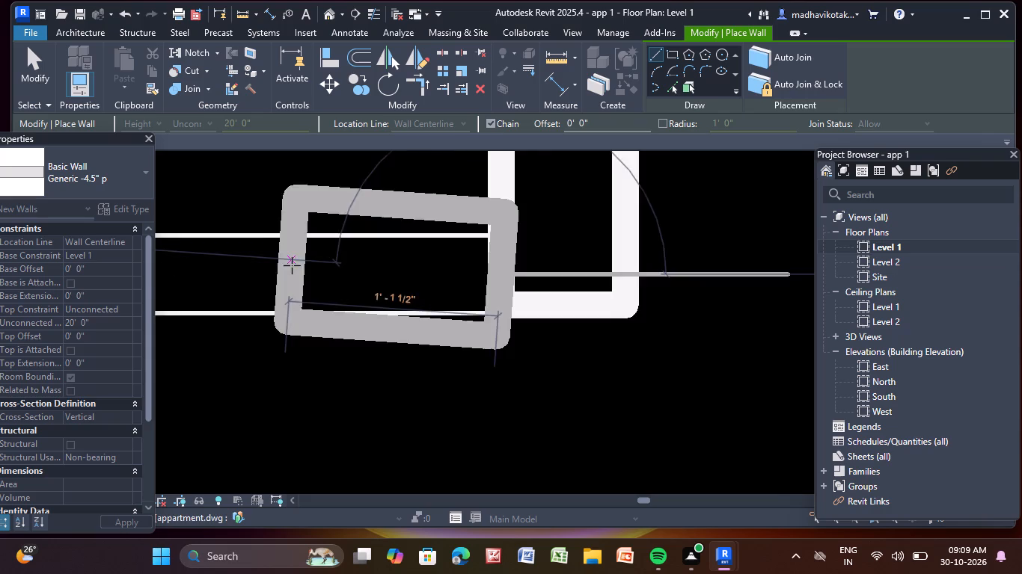
scroll(292, 265, down, 2)
middle_drag(292, 265, 609, 279)
scroll(296, 288, down, 3)
middle_drag(296, 288, 622, 302)
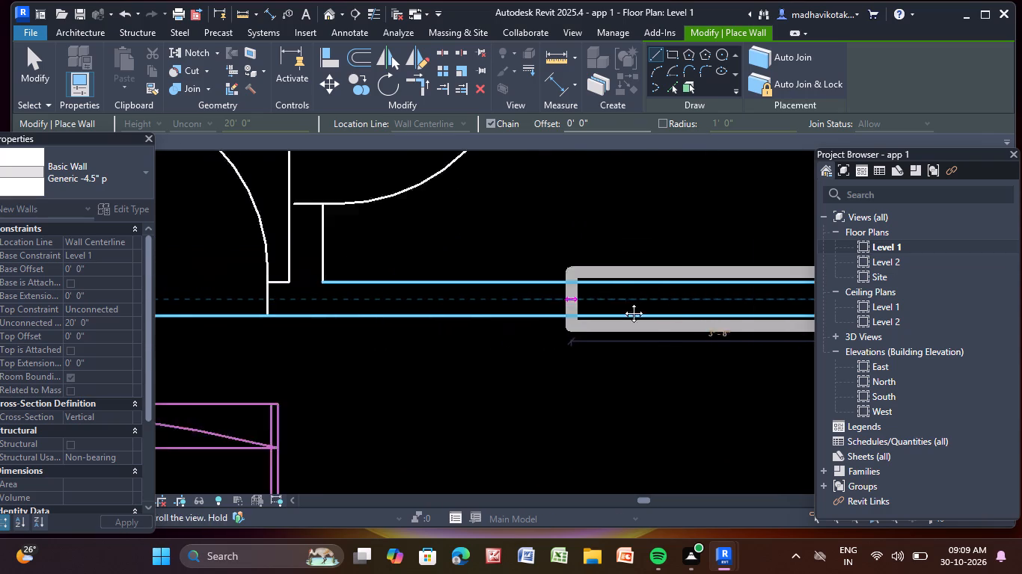
middle_drag(622, 302, 662, 302)
scroll(319, 289, down, 3)
middle_drag(311, 294, 638, 301)
scroll(290, 292, down, 1)
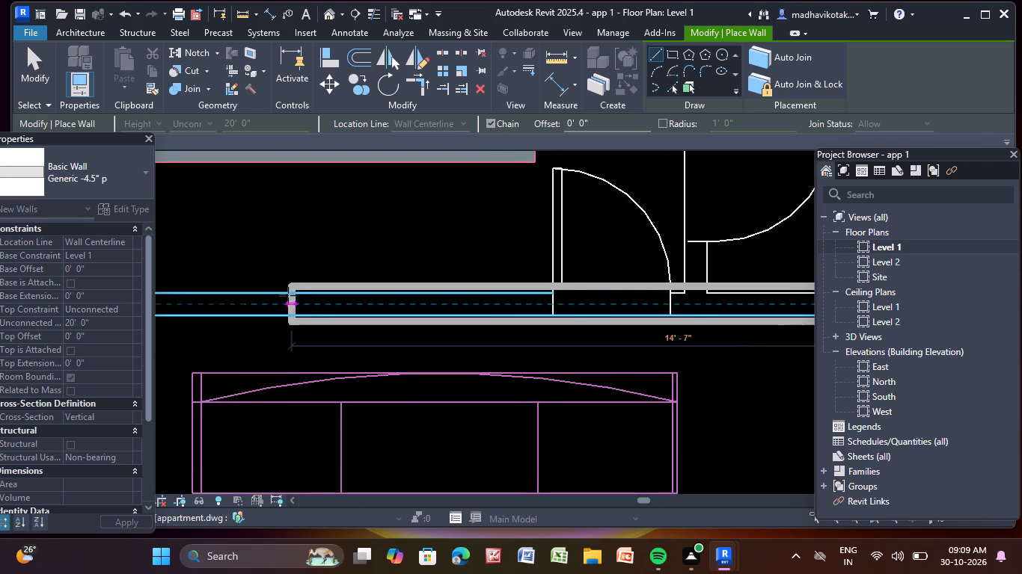
scroll(288, 295, down, 1)
middle_drag(285, 297, 578, 306)
scroll(449, 311, down, 4)
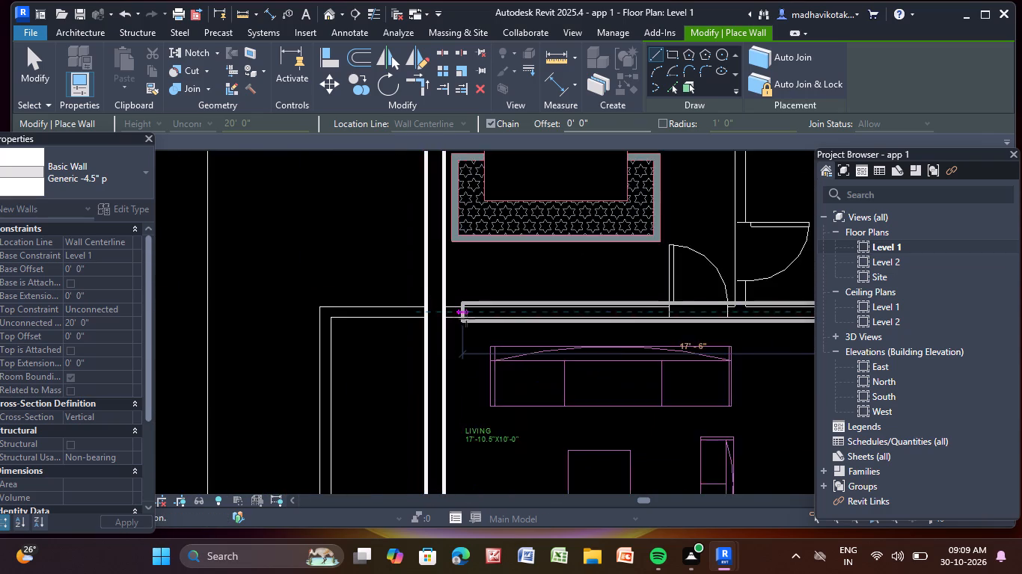
scroll(467, 318, down, 2)
middle_drag(468, 309, 377, 239)
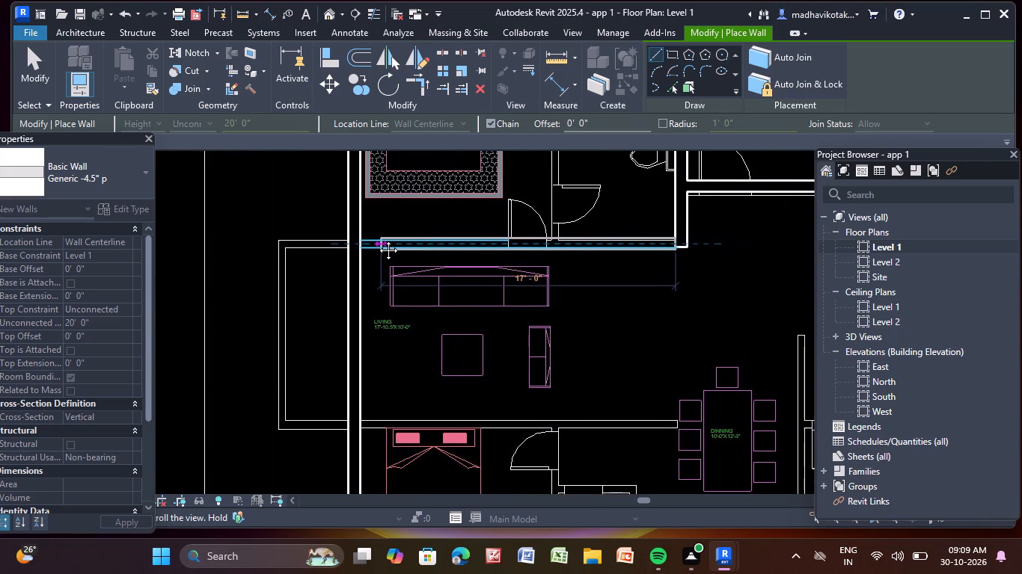
middle_drag(377, 239, 443, 214)
scroll(443, 214, up, 3)
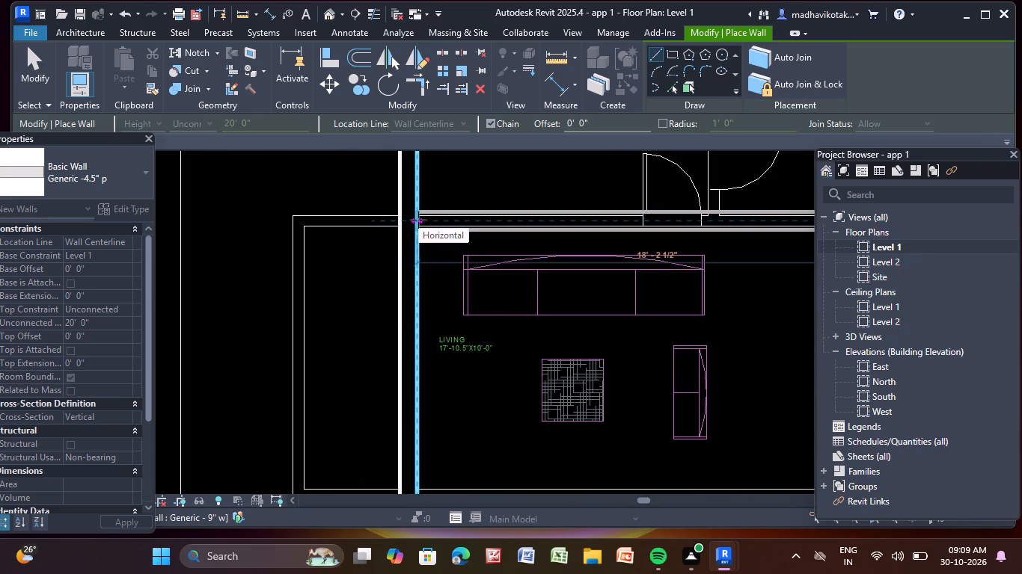
click(418, 220)
key(Escape)
Draw a 4.5" partition between the two bedrooms and their toilets, from the upper 4.5" wall to the lower living room wall.
scroll(652, 215, down, 6)
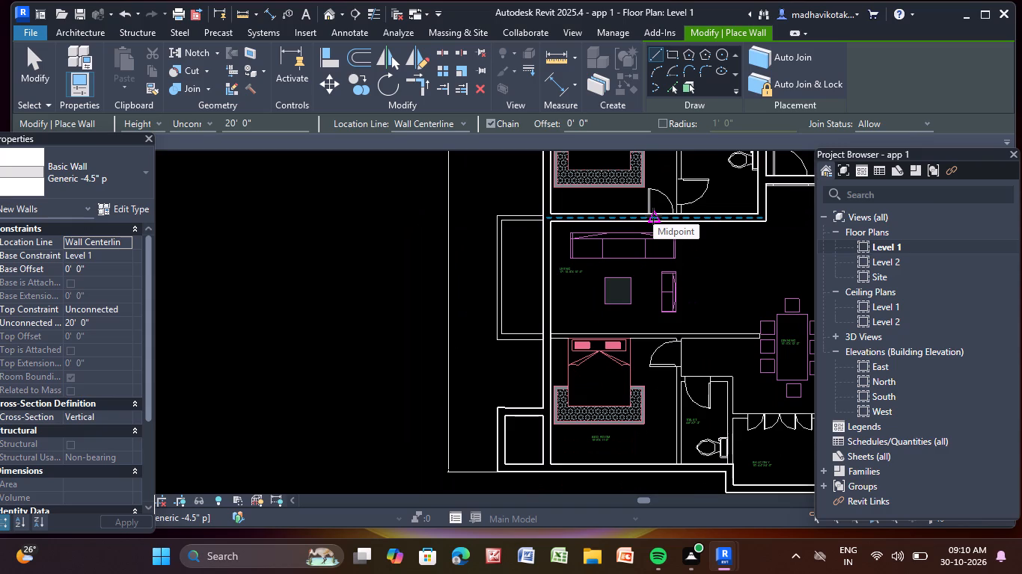
scroll(752, 210, down, 4)
middle_drag(748, 214, 368, 320)
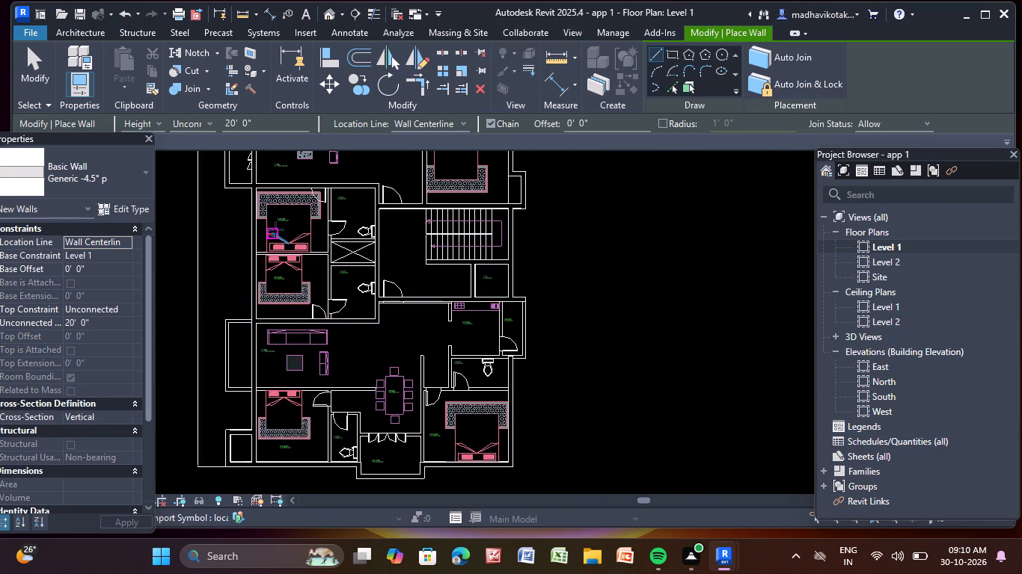
scroll(303, 218, up, 12)
middle_drag(325, 179, 347, 321)
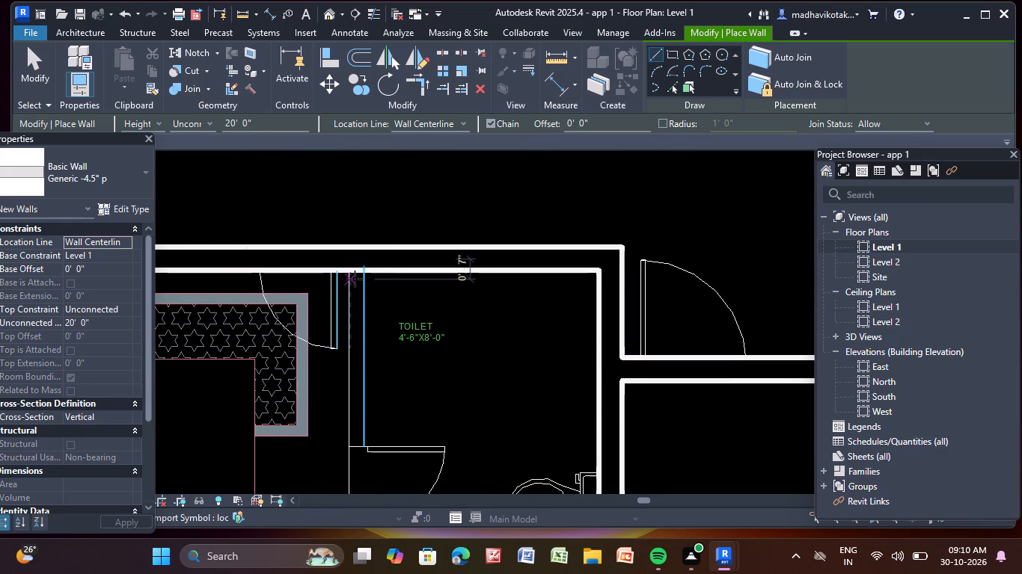
drag(358, 271, 358, 282)
scroll(358, 423, down, 2)
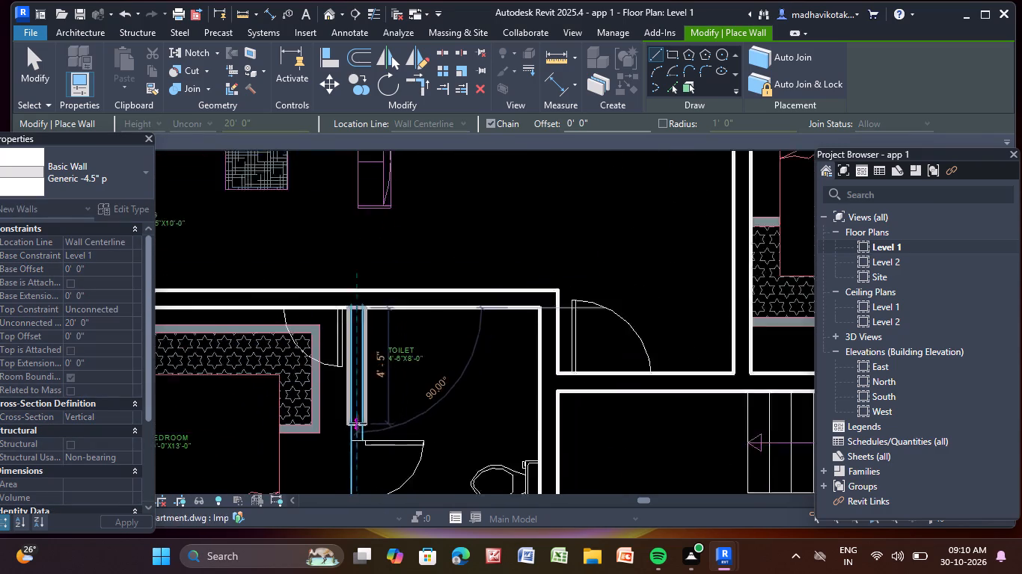
scroll(358, 423, down, 2)
middle_drag(358, 423, 468, 25)
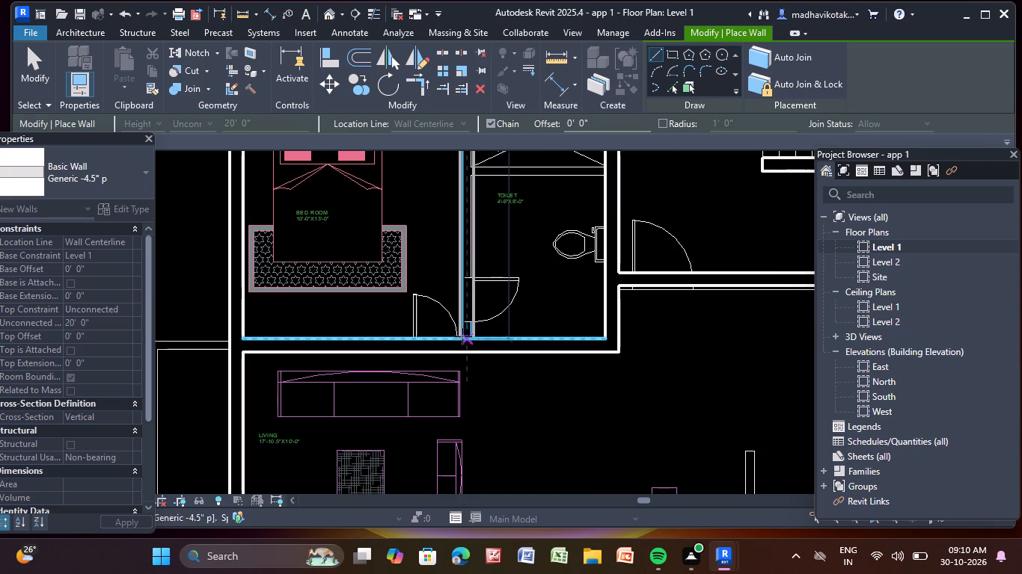
scroll(465, 336, up, 9)
click(432, 352)
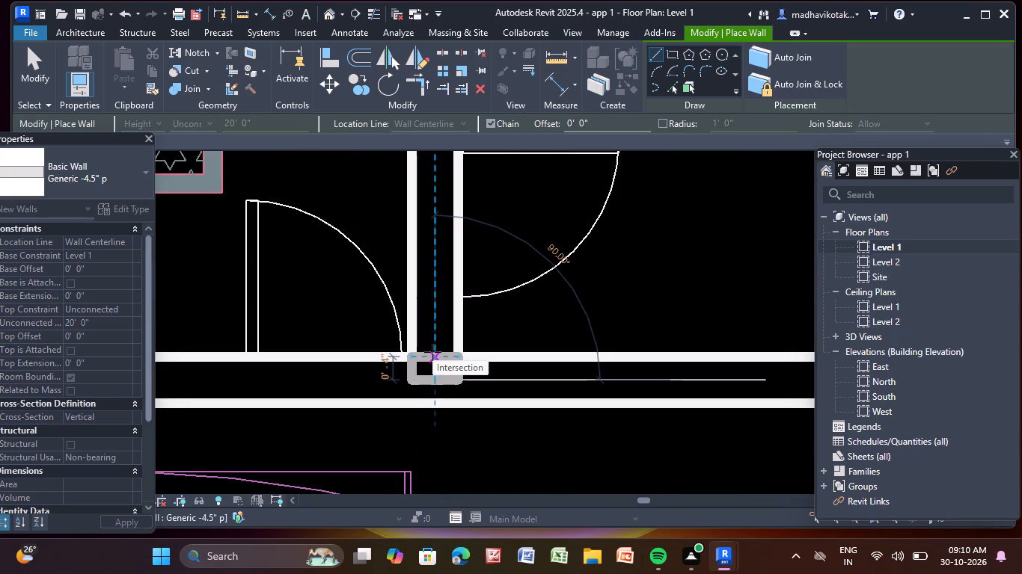
key(Escape)
Draw a 4.5" partition between the upper toilet and the crossed shaft, spanning from the bedroom-side wall to the lobby-side wall.
scroll(482, 324, down, 10)
middle_drag(480, 317, 321, 458)
middle_drag(410, 291, 451, 362)
scroll(356, 328, up, 4)
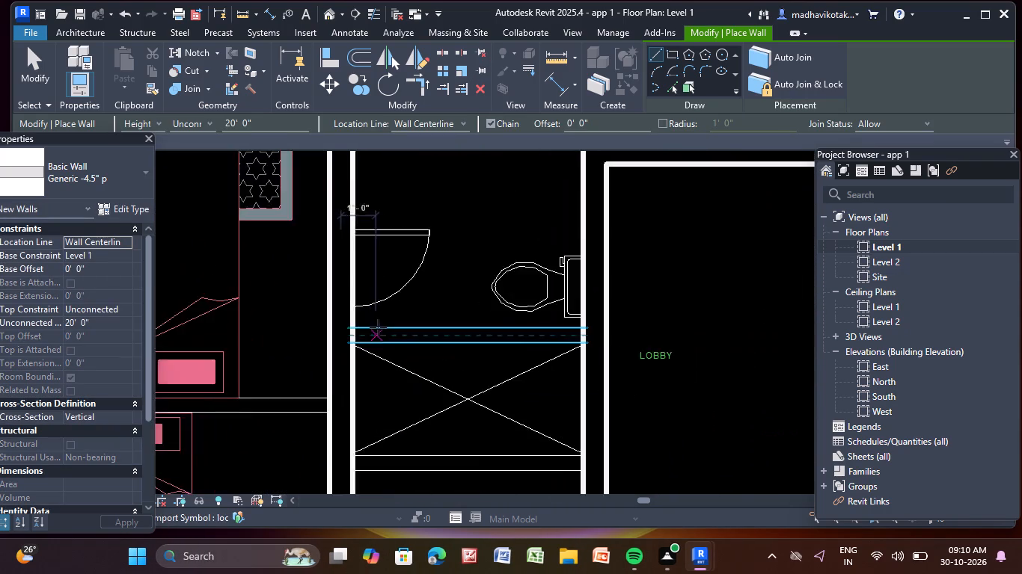
scroll(378, 327, up, 5)
click(333, 340)
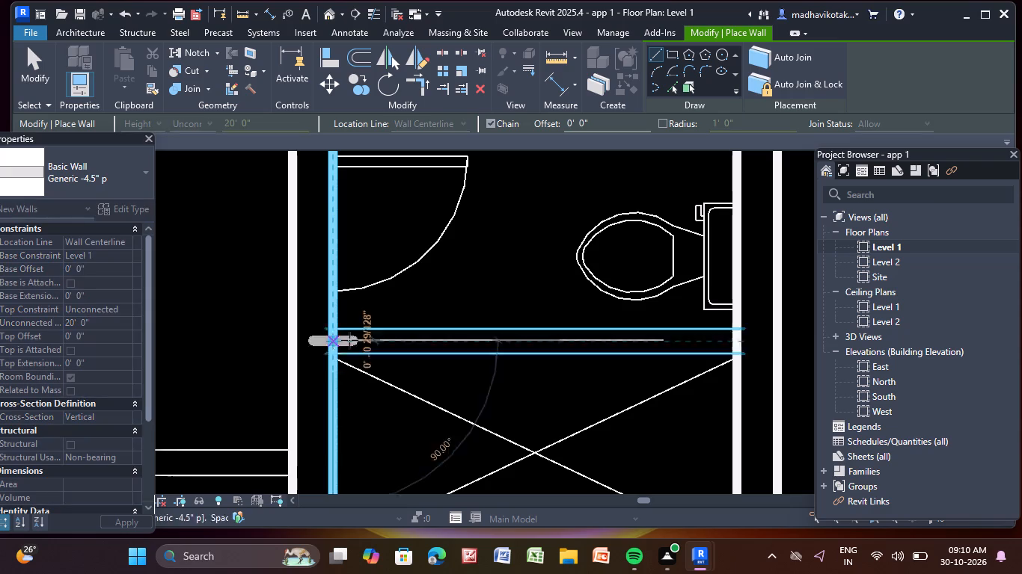
click(739, 341)
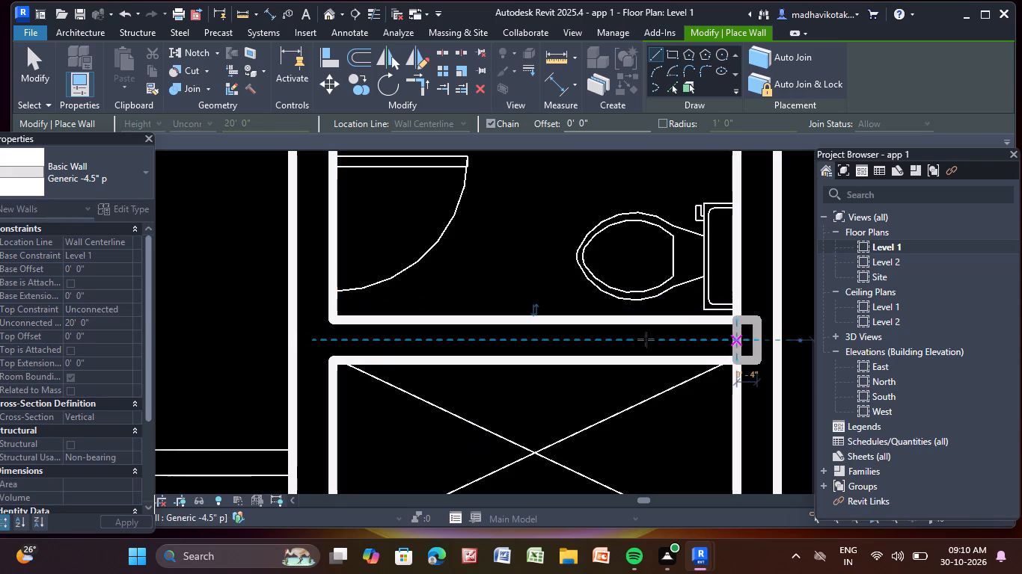
key(Escape)
Draw a 4.5" partition between the crossed shaft and the lower toilet, spanning from the bedroom-side wall to the lobby-side wall.
scroll(499, 355, down, 3)
middle_drag(498, 355, 512, 141)
scroll(414, 306, up, 4)
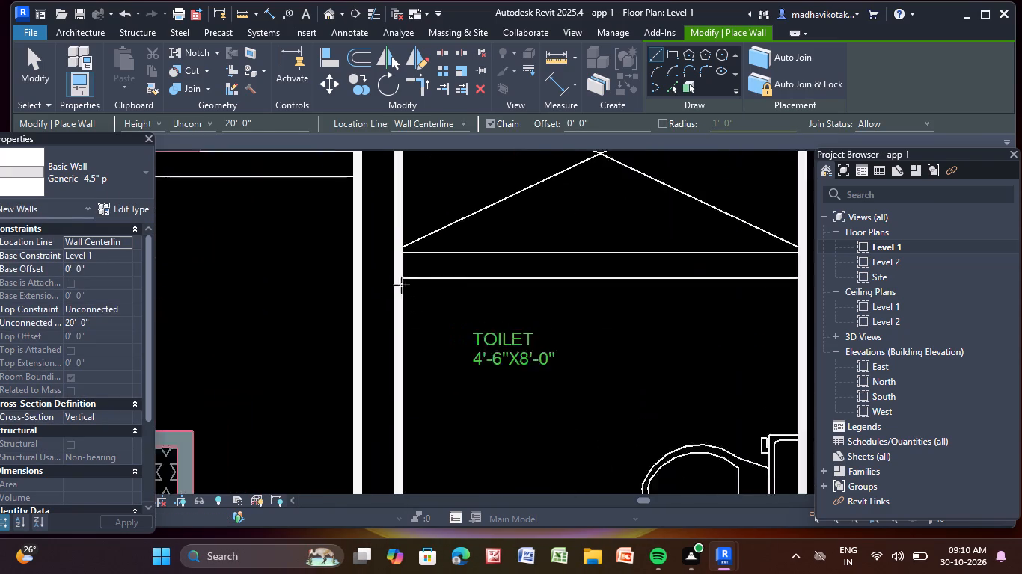
scroll(395, 265, up, 2)
drag(402, 257, 420, 257)
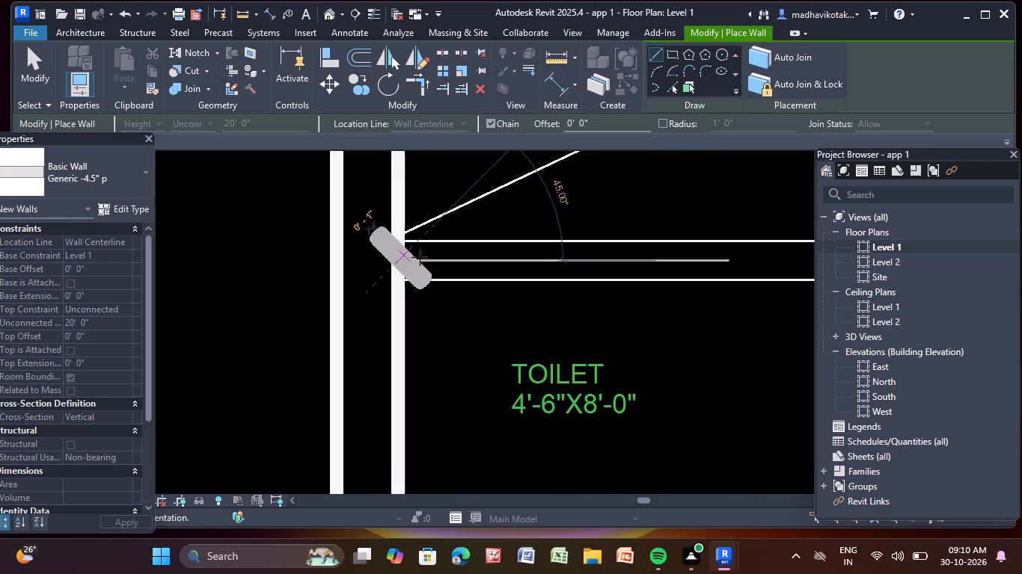
drag(420, 257, 409, 257)
scroll(683, 257, down, 3)
middle_drag(683, 257, 337, 262)
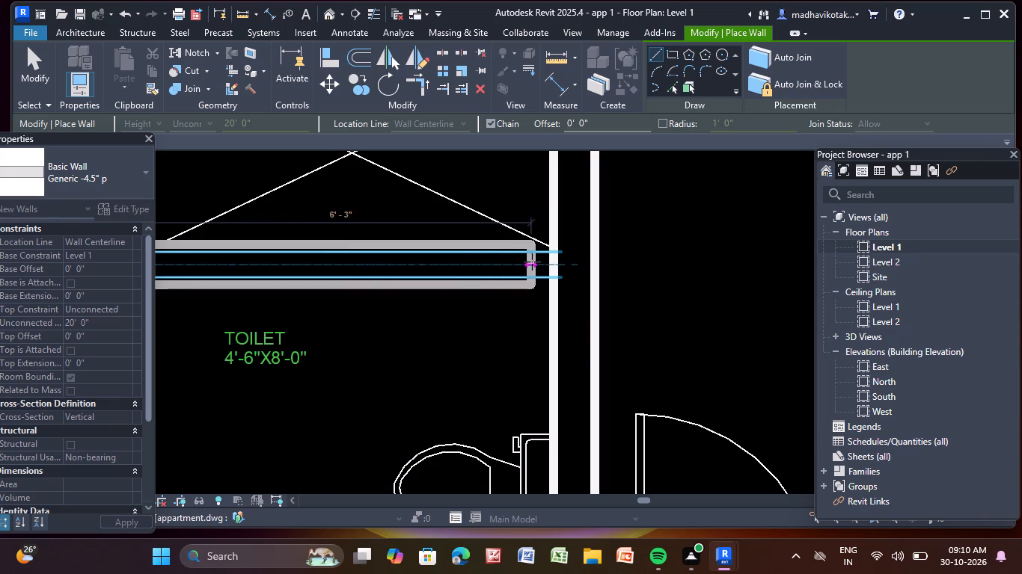
click(557, 260)
key(Escape)
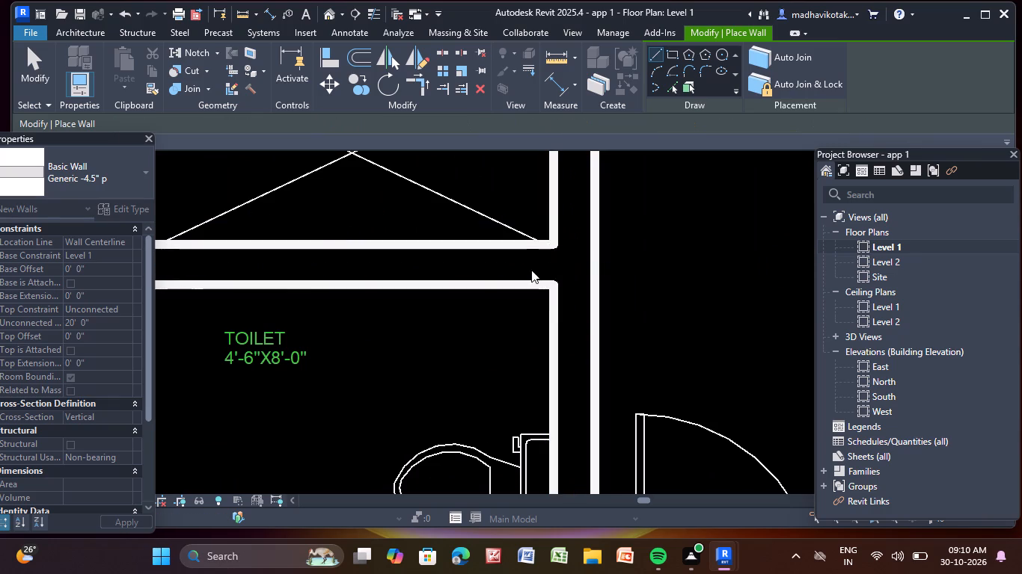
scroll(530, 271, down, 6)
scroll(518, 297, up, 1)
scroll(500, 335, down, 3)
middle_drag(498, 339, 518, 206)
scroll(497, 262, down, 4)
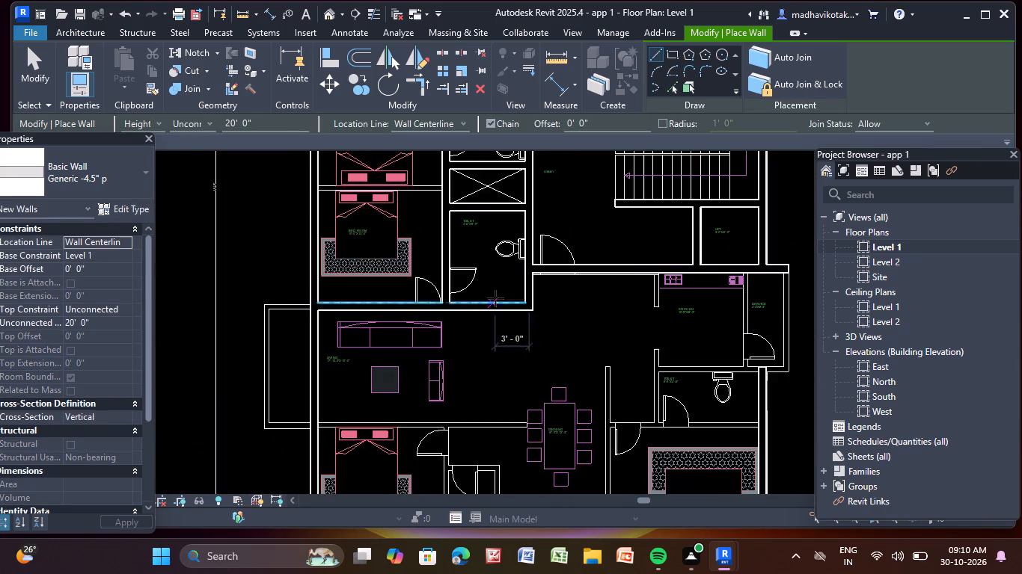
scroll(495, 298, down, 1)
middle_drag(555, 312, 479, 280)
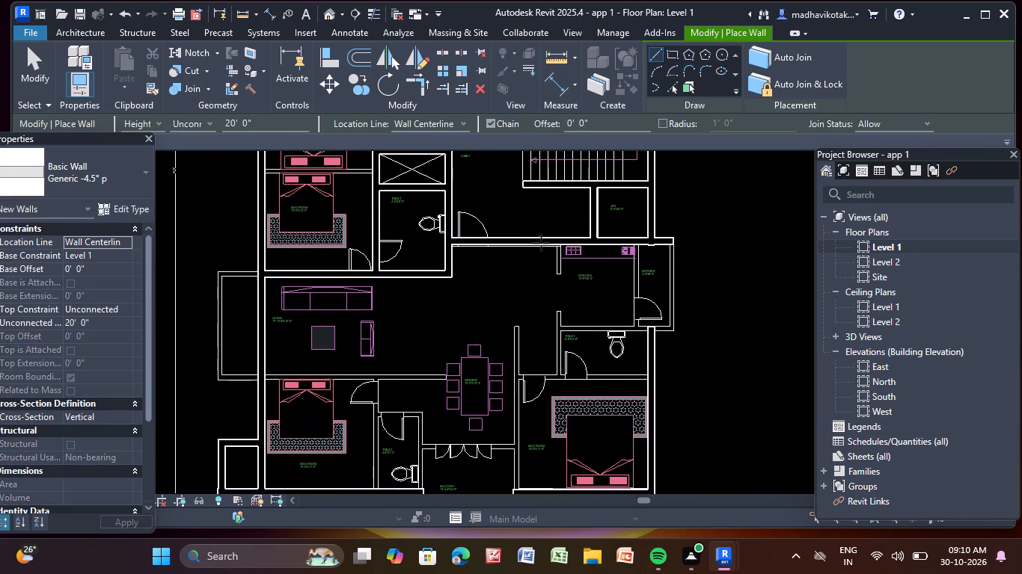
Draw a 4.5" stub wall about 3'-4" long at the kitchen's dining side, starting from the 9" lobby wall.
scroll(541, 244, up, 14)
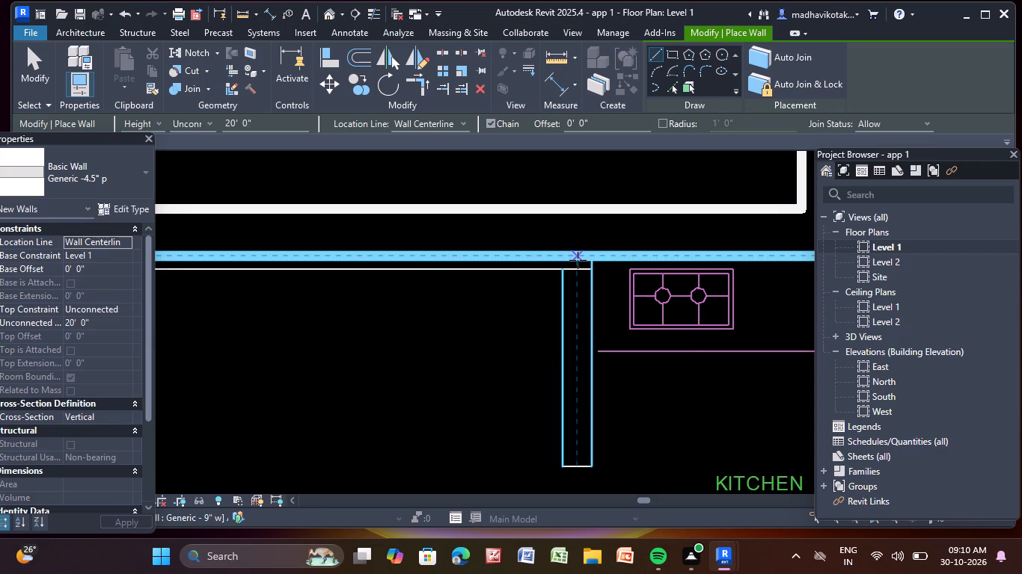
click(578, 260)
click(581, 466)
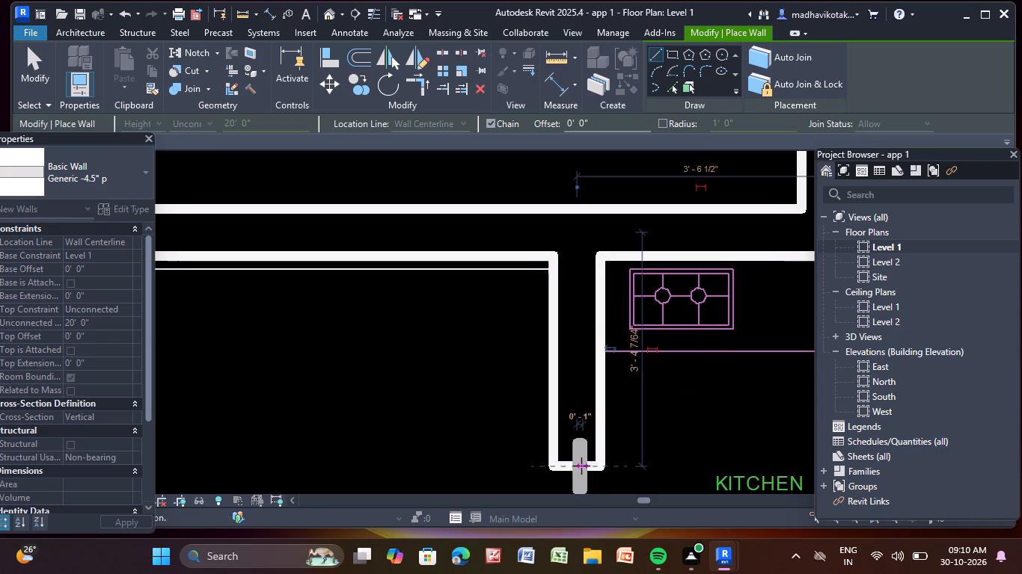
key(grave)
scroll(581, 448, down, 6)
key(grave)
scroll(581, 448, down, 5)
key(Escape)
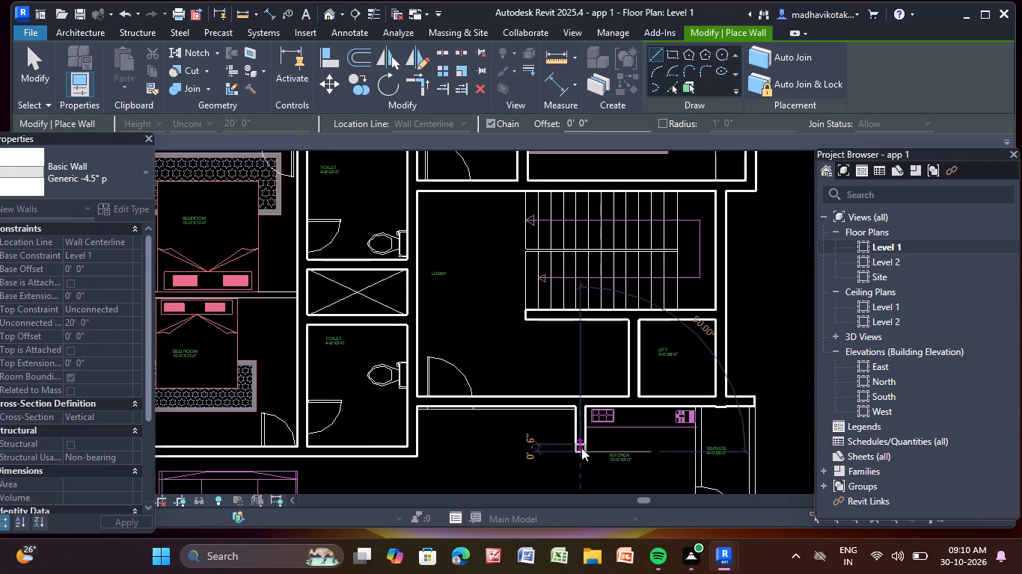
Draw a 4.5" partition between the kitchen and service area, from the 9" lobby-side wall to the toilet wall line.
scroll(581, 448, down, 4)
middle_drag(578, 440, 455, 224)
scroll(527, 250, up, 5)
middle_drag(530, 246, 532, 305)
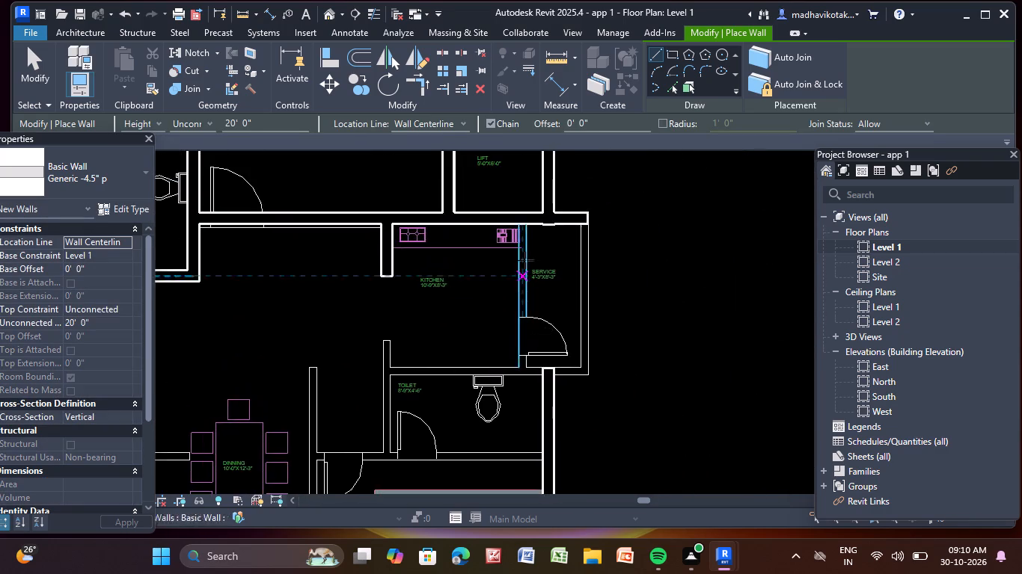
scroll(524, 250, up, 10)
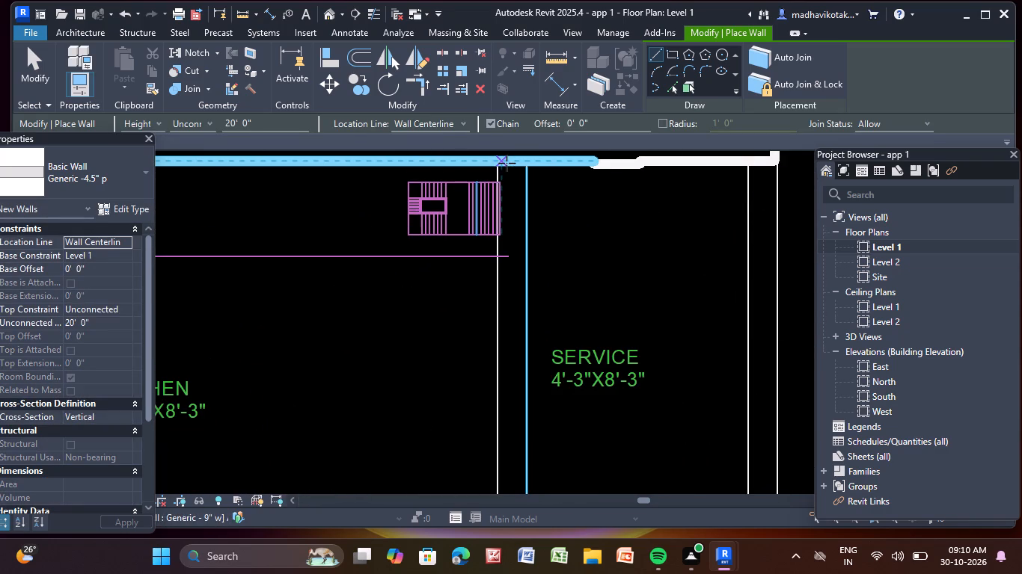
click(511, 164)
scroll(498, 448, down, 4)
middle_drag(498, 448, 505, 265)
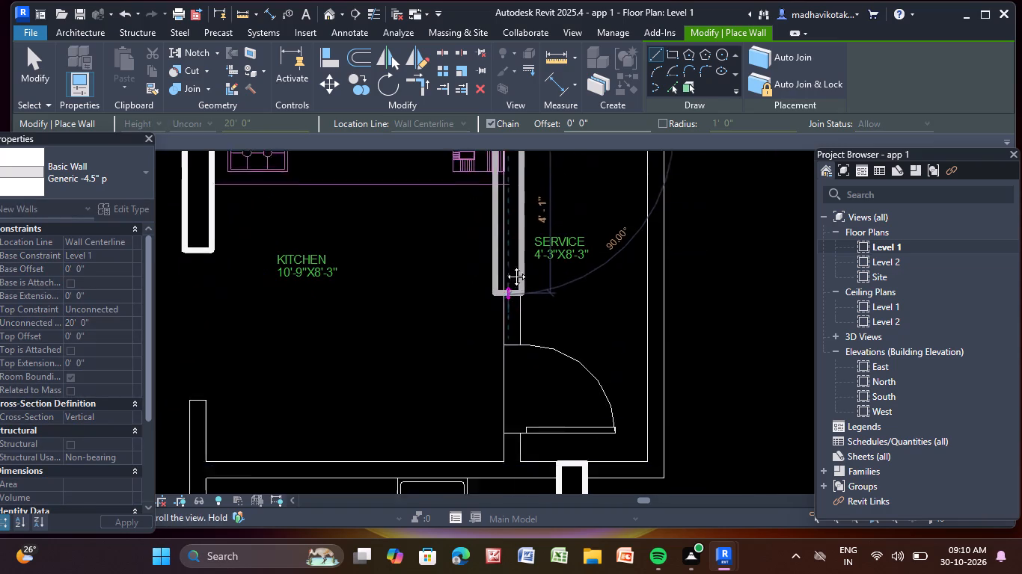
middle_drag(505, 265, 507, 238)
click(503, 424)
key(Escape)
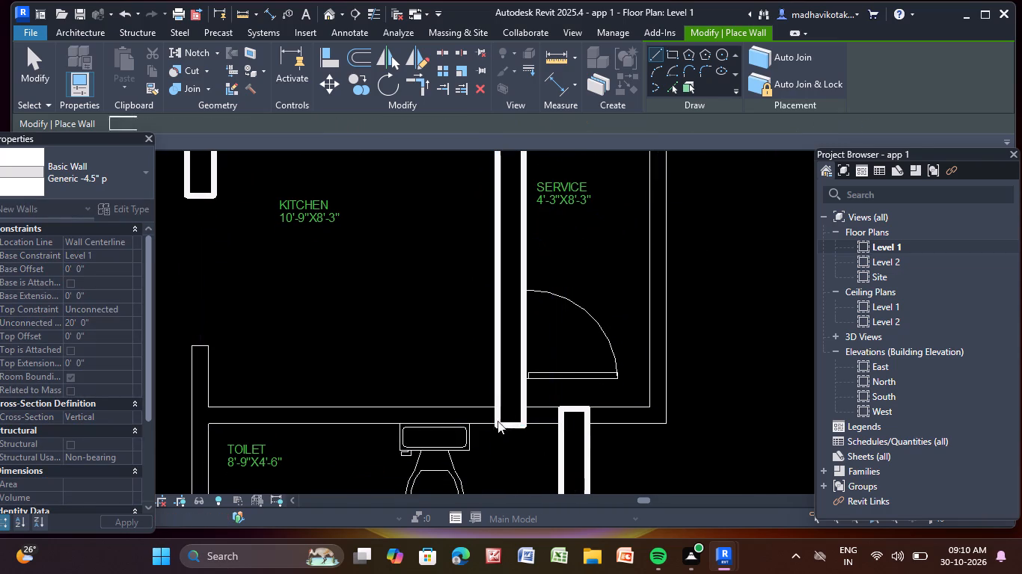
Draw the service area's outer 4.5" wall from the 9" lobby-side wall down to its lower corner in the DWG.
scroll(655, 390, down, 1)
middle_drag(654, 390, 581, 511)
scroll(583, 251, up, 5)
click(586, 229)
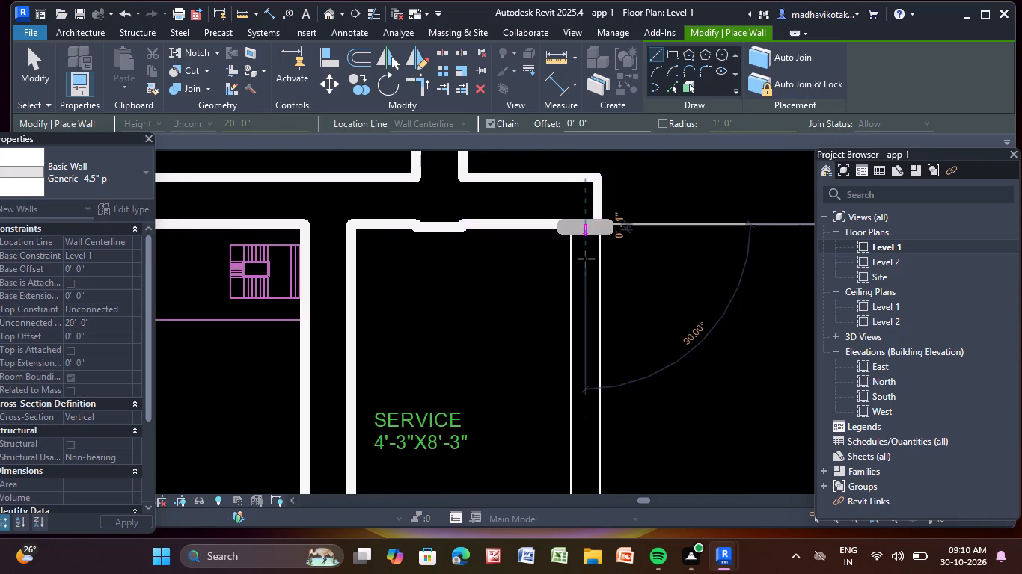
scroll(581, 478, down, 4)
middle_drag(583, 478, 622, 203)
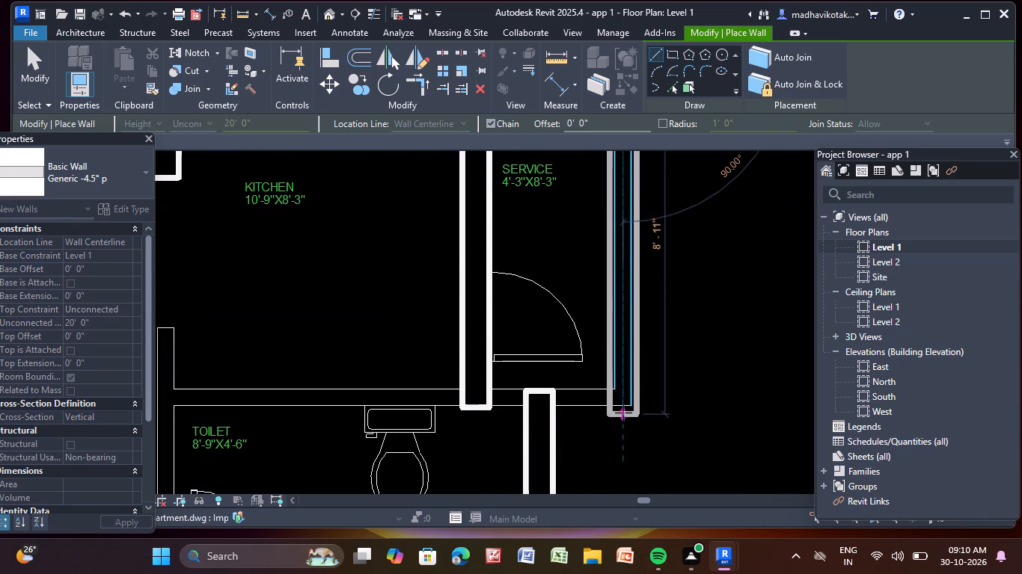
click(620, 406)
key(Escape)
Draw a 4.5" wall from the service area's outer wall along the kitchen–toilet boundary to the toilet's dining-side edge.
click(610, 393)
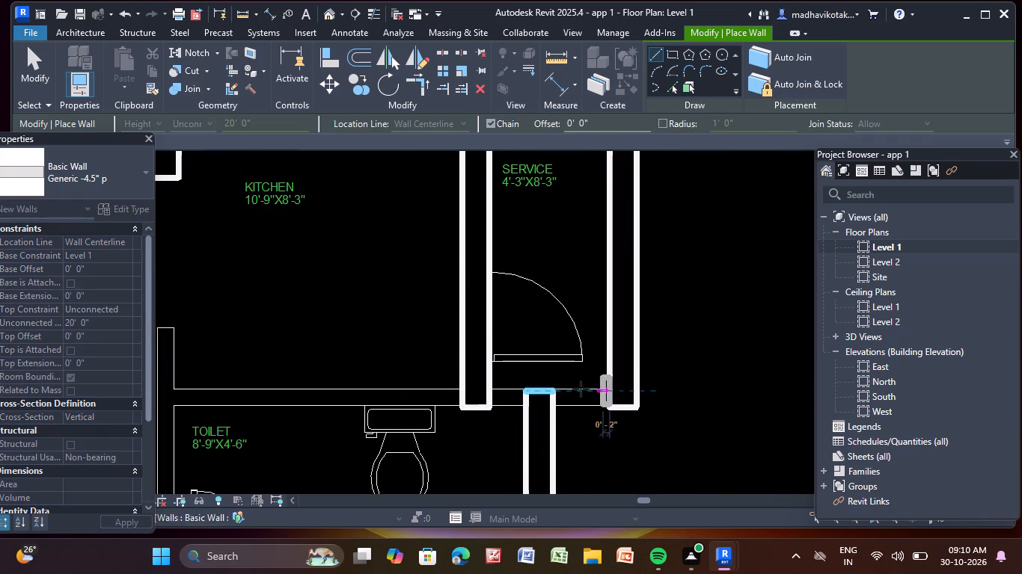
scroll(295, 384, down, 4)
middle_drag(295, 383, 397, 378)
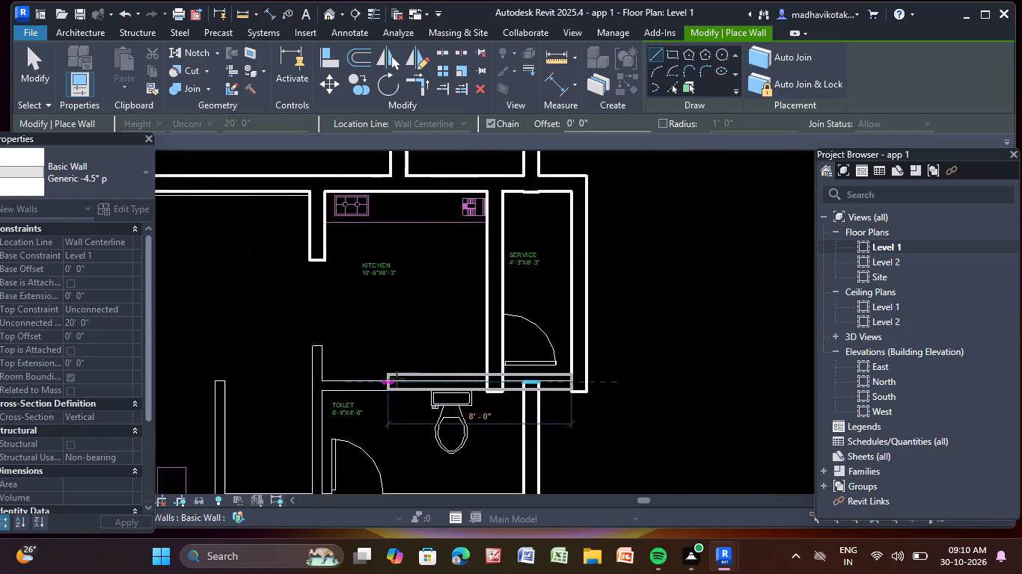
scroll(322, 389, up, 9)
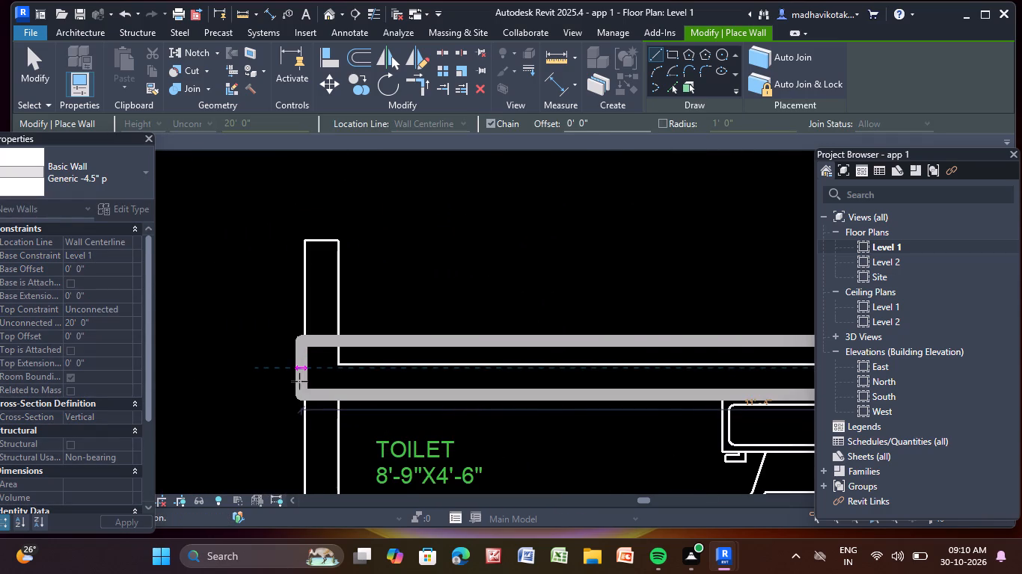
click(301, 380)
key(Escape)
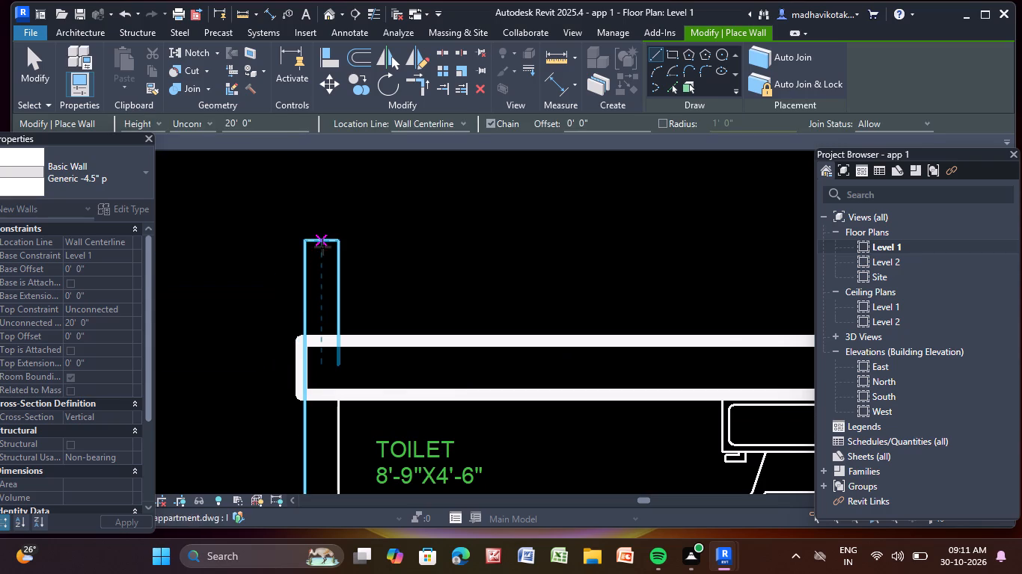
Draw a 4.5" wall along the toilet's dining-side edge, from the stub end above the toilet to the bedroom wall line.
click(322, 243)
scroll(314, 504, down, 5)
middle_drag(316, 493, 332, 454)
middle_drag(336, 443, 373, 302)
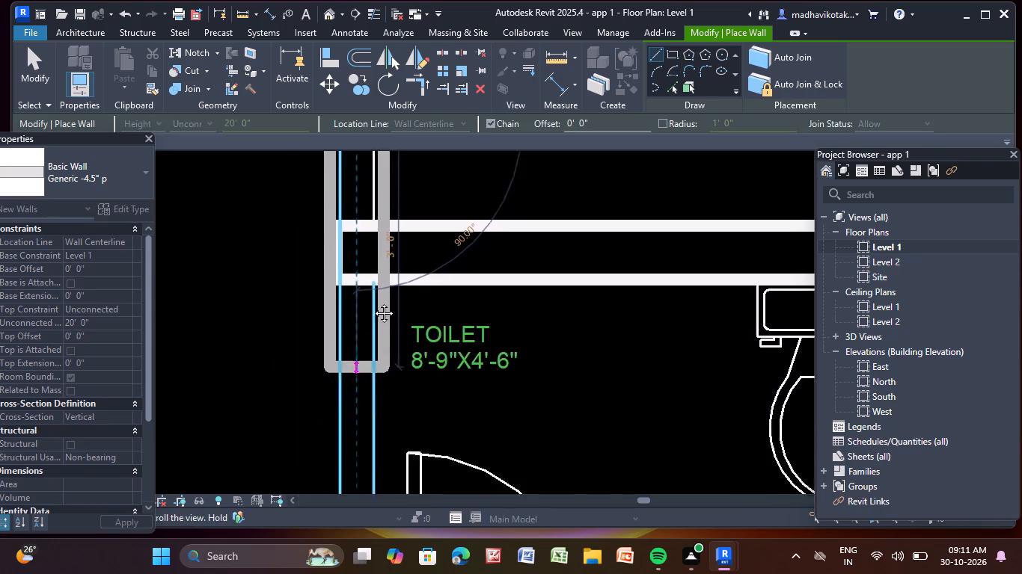
middle_drag(373, 302, 418, 138)
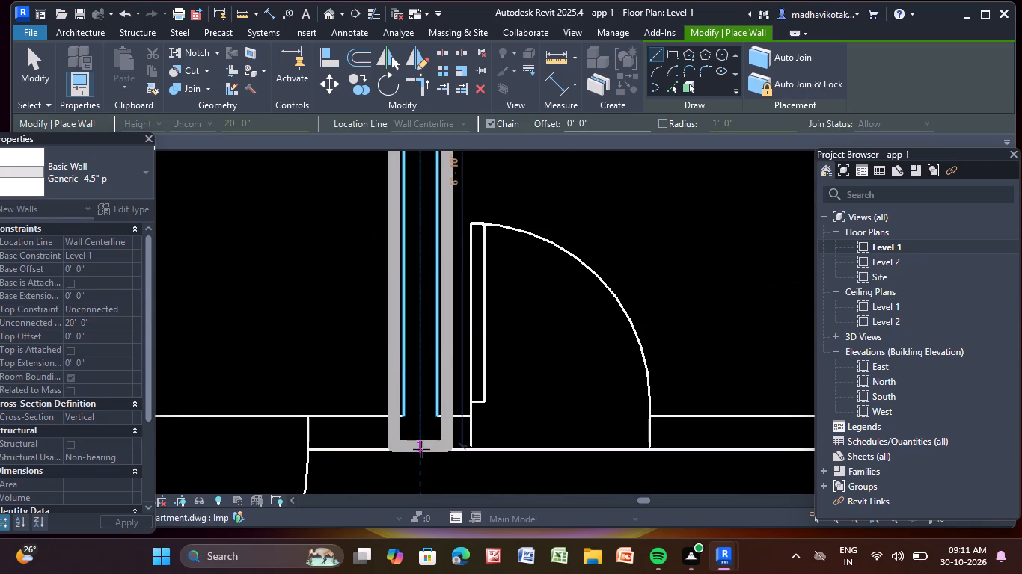
click(421, 449)
key(Escape)
Draw a 4.5" wall between the 8'-9"X4'-6" toilet and the bedroom, from the bedroom door jamb to the 9" exterior wall.
click(306, 433)
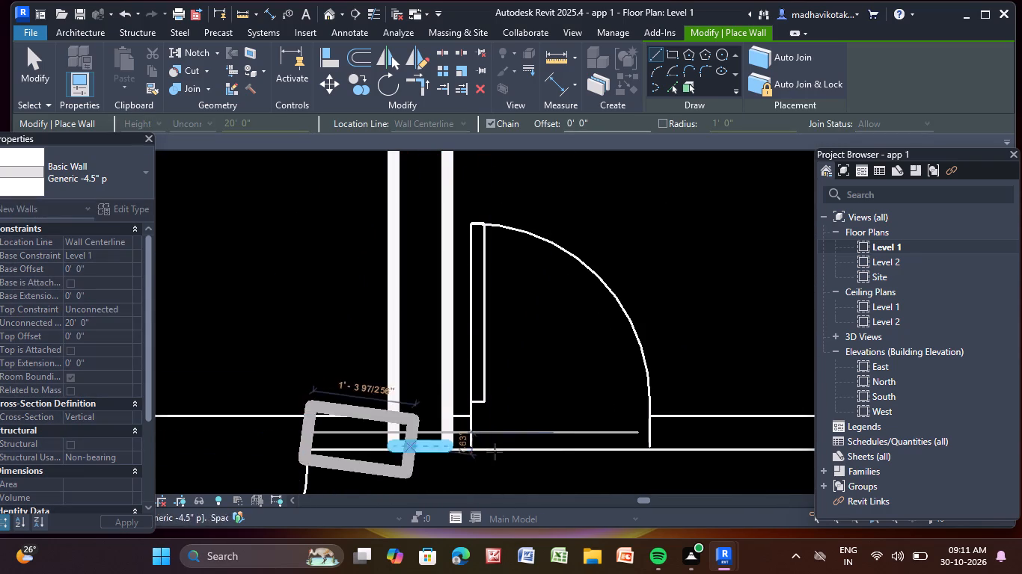
scroll(676, 418, down, 5)
middle_drag(676, 418, 315, 206)
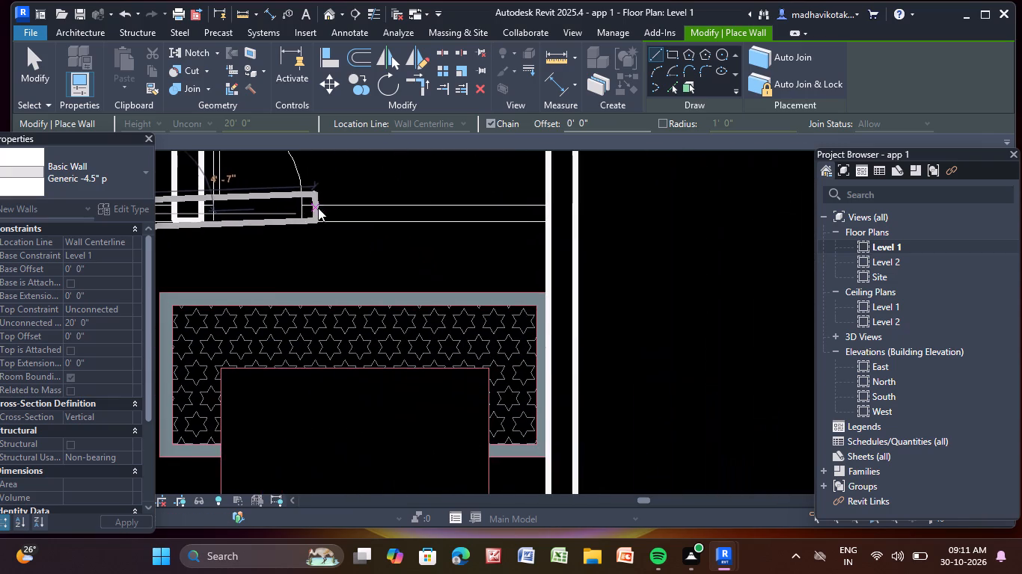
click(549, 215)
key(Escape)
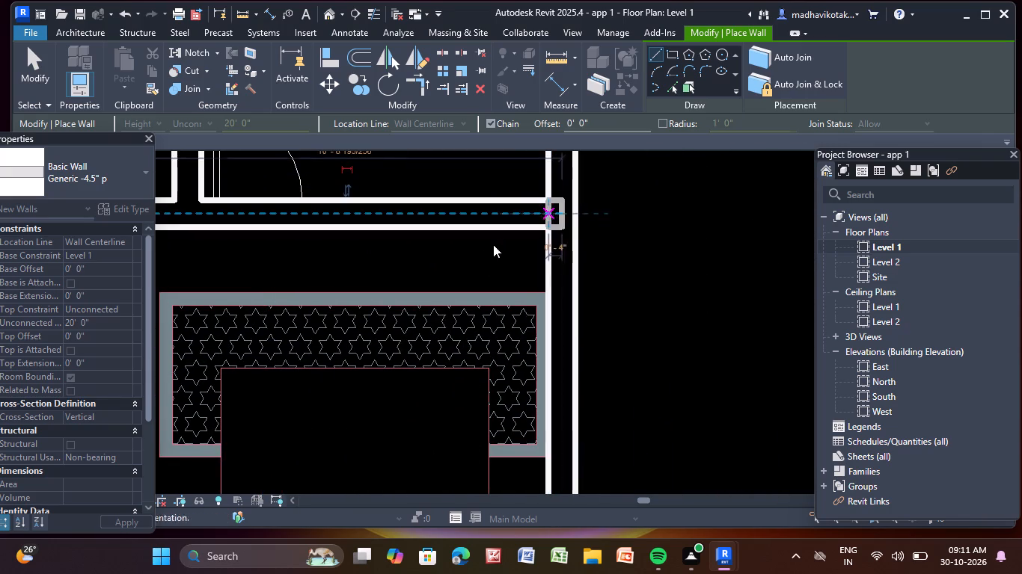
Draw a 4.5" wall separating the 13'-0"X11'-0" bedroom from the dining and balcony, ending at the 9" exterior wall.
scroll(471, 259, down, 7)
middle_drag(471, 259, 671, 307)
scroll(501, 200, up, 5)
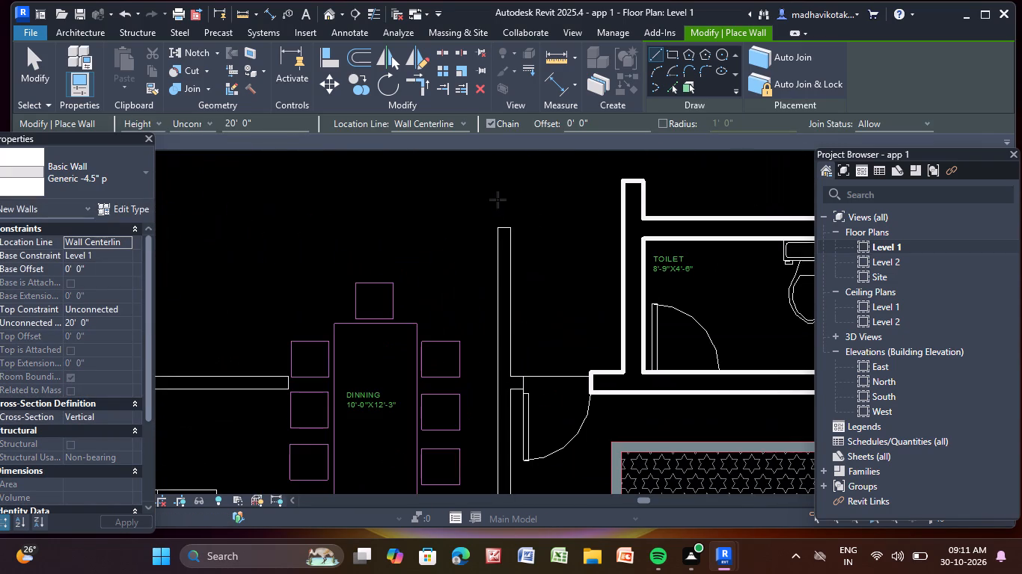
scroll(503, 224, up, 4)
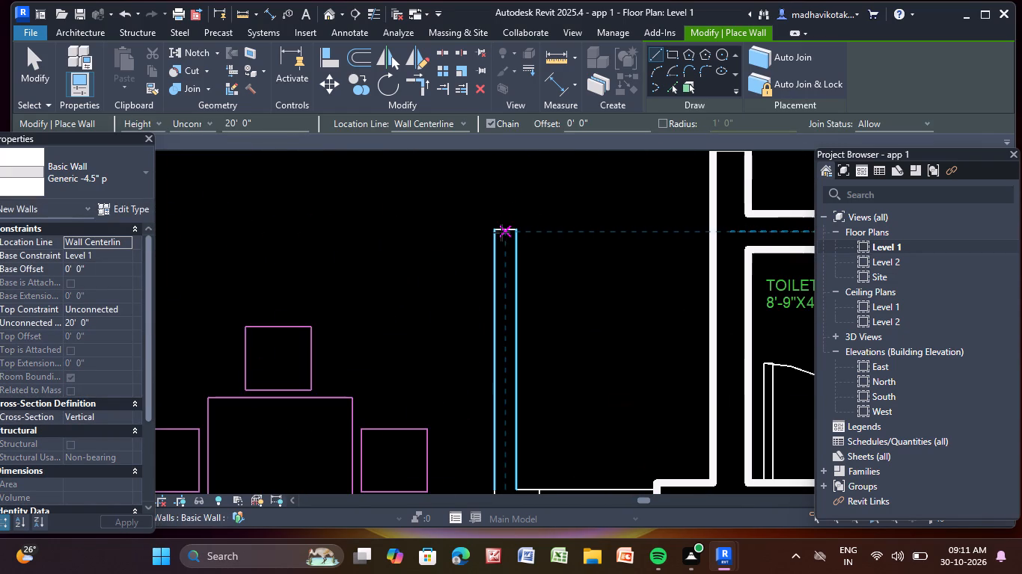
click(504, 232)
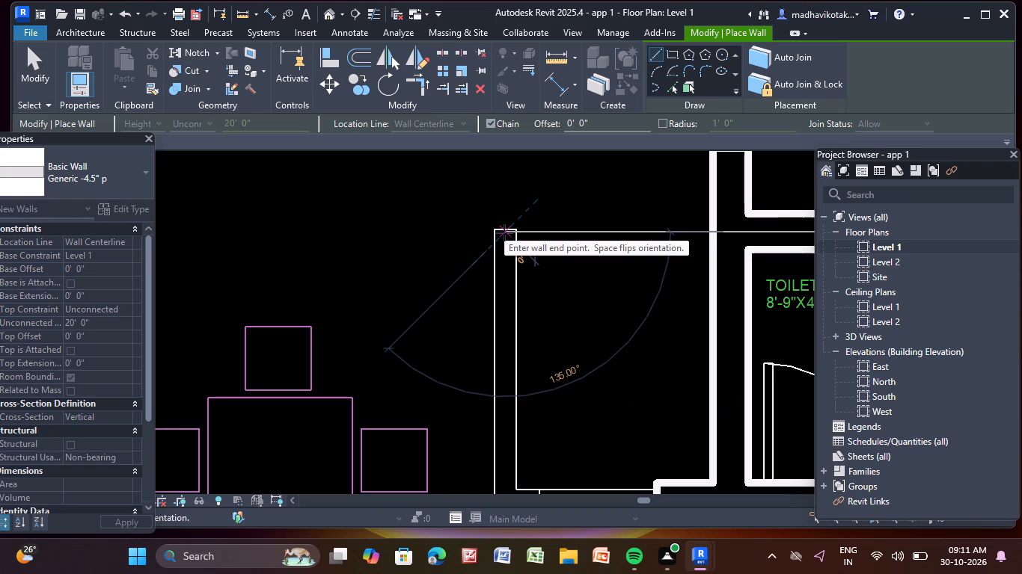
scroll(504, 368, down, 3)
middle_drag(505, 371, 520, 268)
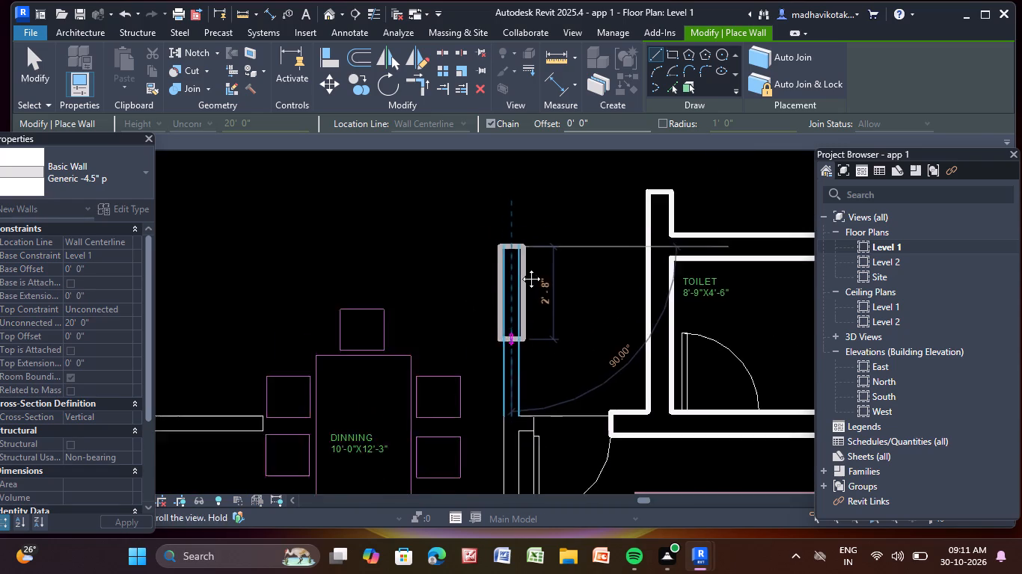
middle_drag(520, 268, 541, 94)
scroll(521, 235, down, 1)
scroll(531, 435, down, 2)
middle_drag(536, 428, 536, 220)
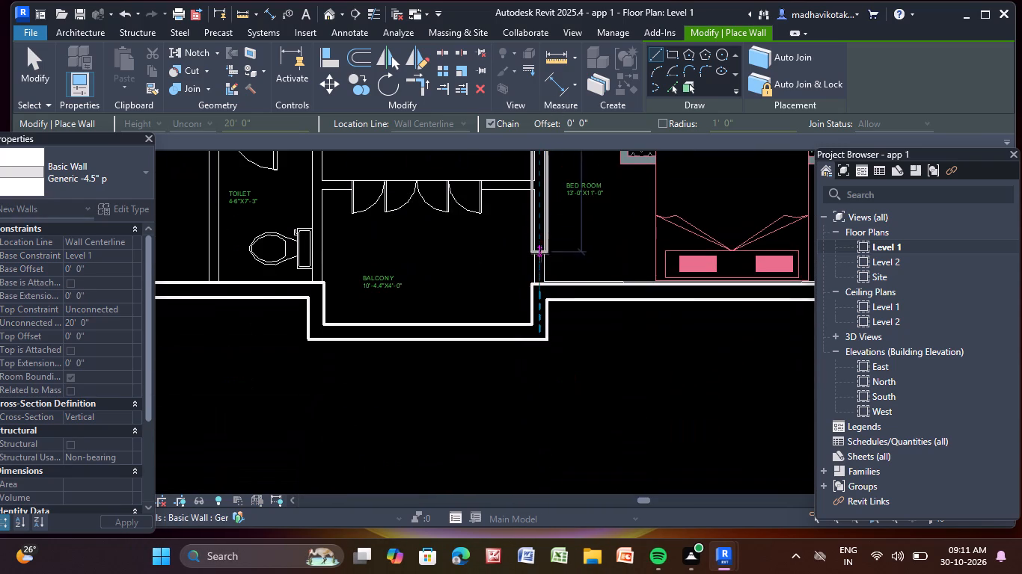
scroll(543, 283, up, 10)
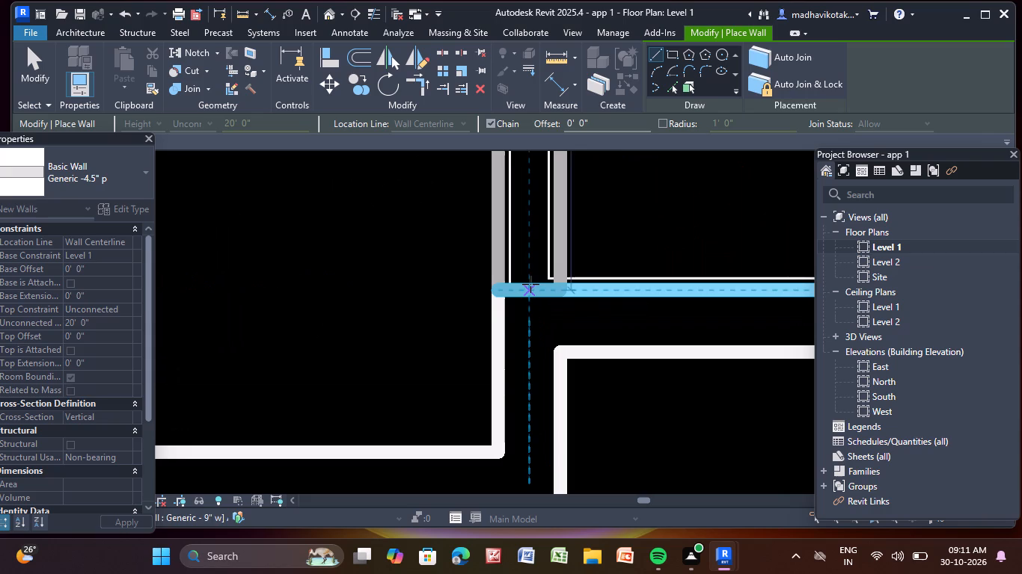
click(530, 284)
key(Escape)
Draw a short 4.5" wall across the bedroom doorway, from the toilet wall's end to the dining-side partition.
scroll(530, 284, down, 3)
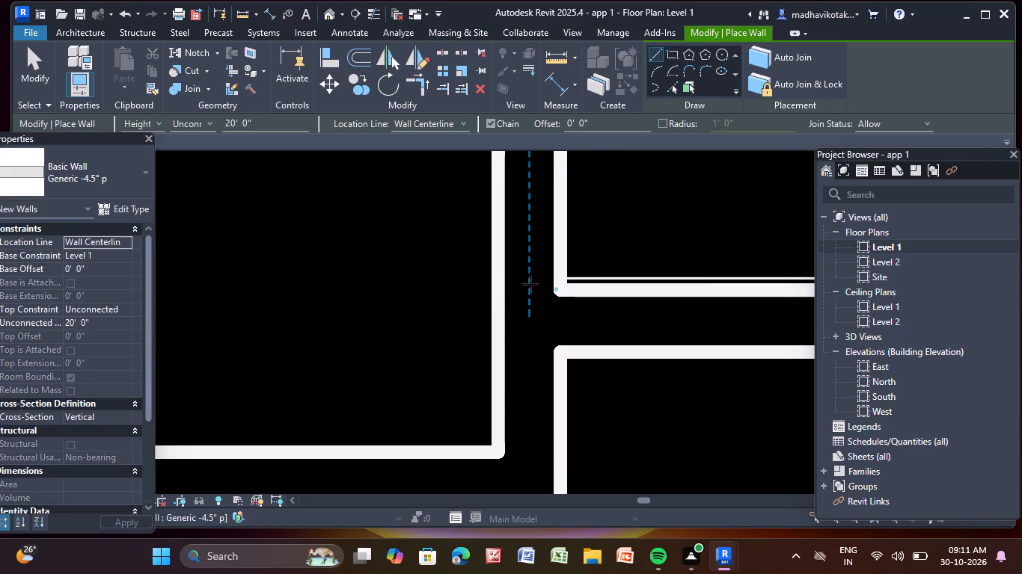
scroll(530, 284, down, 10)
middle_drag(486, 279, 452, 469)
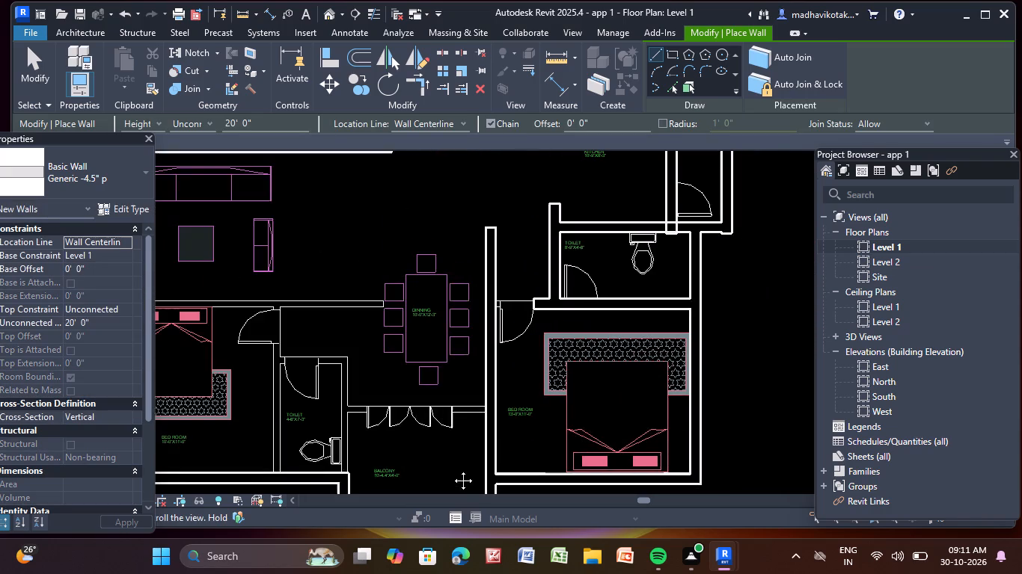
middle_drag(452, 469, 582, 439)
scroll(667, 267, up, 10)
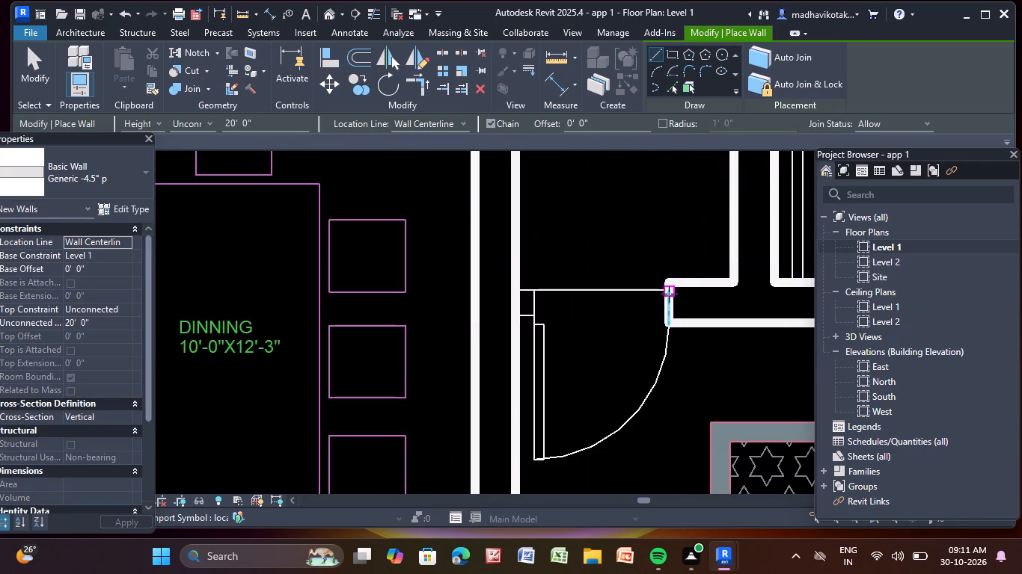
scroll(669, 294, up, 5)
click(667, 306)
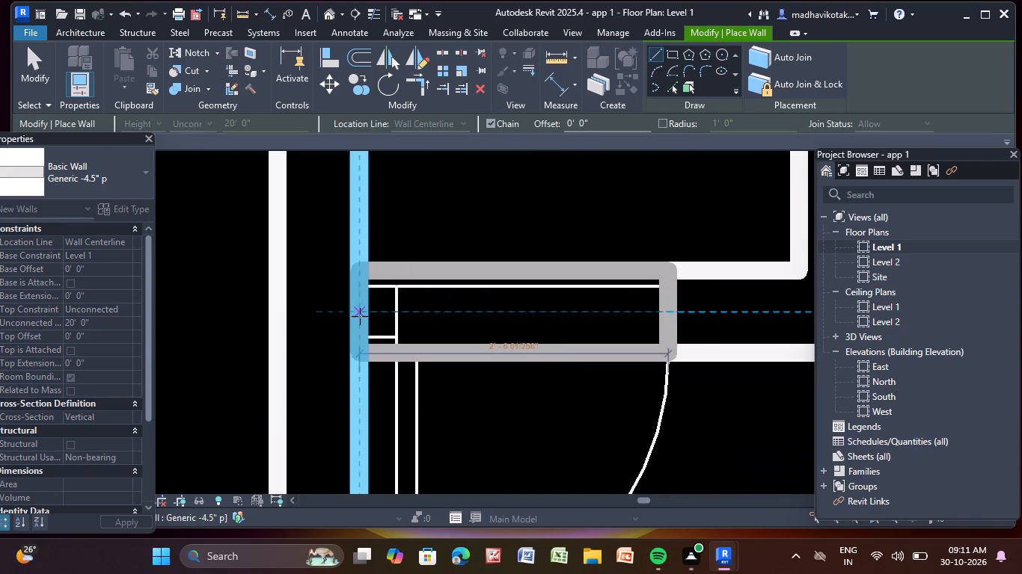
click(360, 316)
key(Escape)
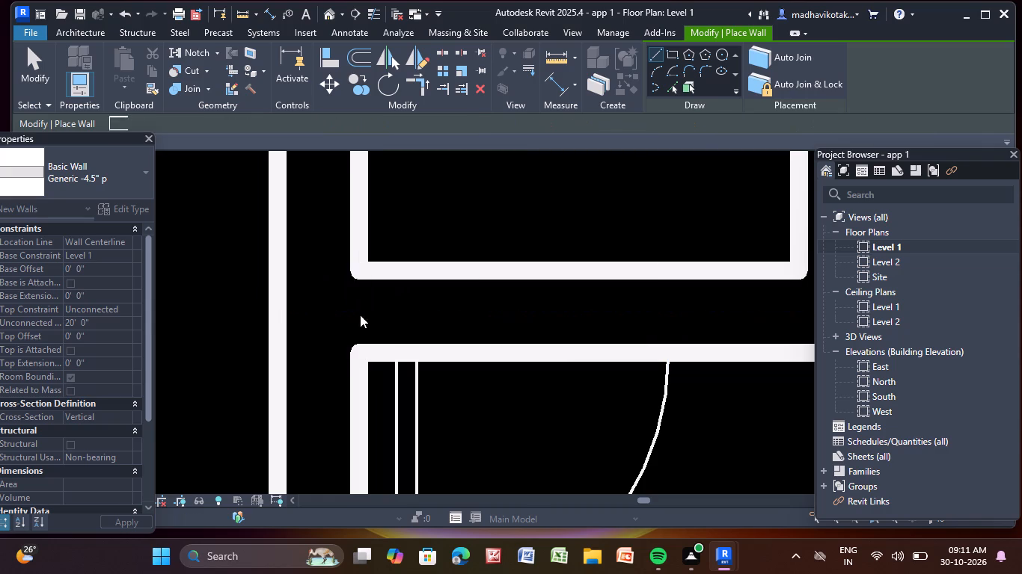
Draw a 4.5" wall about 17'-6" long between the living room and the 10'-0"X11'-0" bedroom, from the 9" exterior wall towards the dining table.
scroll(362, 312, down, 9)
middle_drag(371, 301, 575, 267)
middle_drag(346, 248, 483, 280)
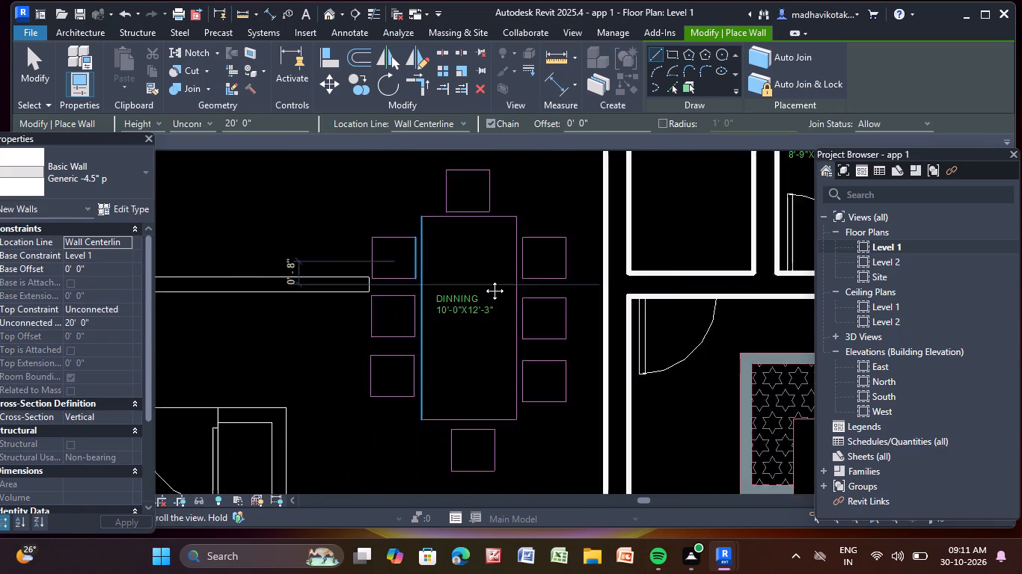
middle_drag(483, 280, 605, 294)
middle_drag(313, 348, 494, 343)
scroll(313, 343, down, 2)
middle_drag(319, 342, 462, 333)
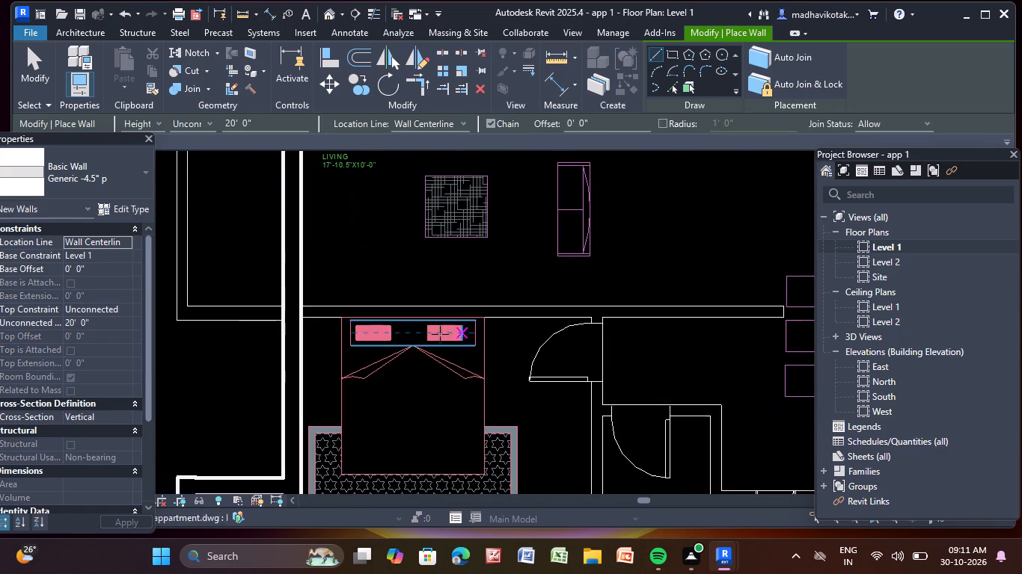
scroll(289, 301, up, 7)
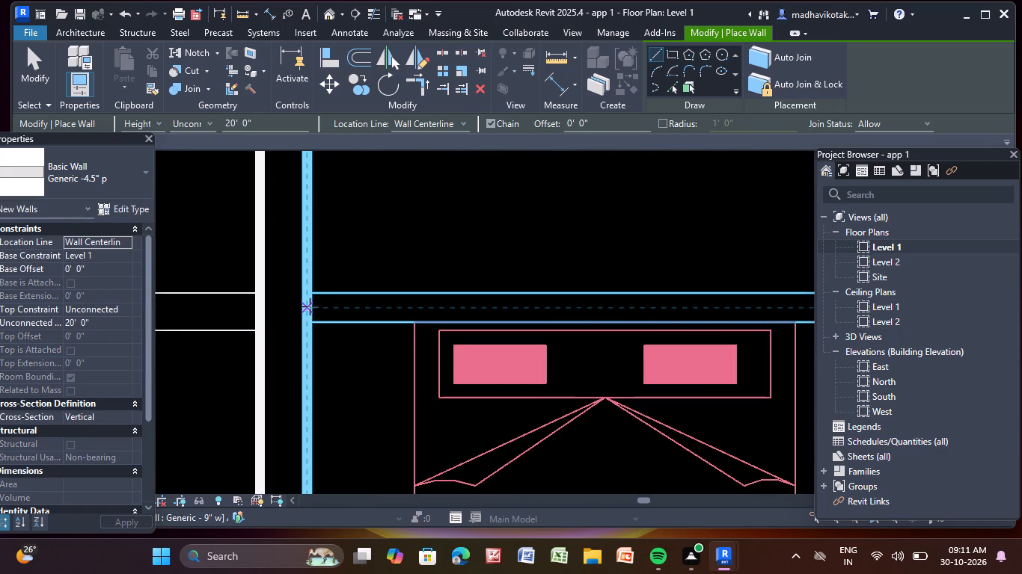
click(307, 305)
scroll(642, 312, down, 5)
middle_drag(642, 312, 275, 312)
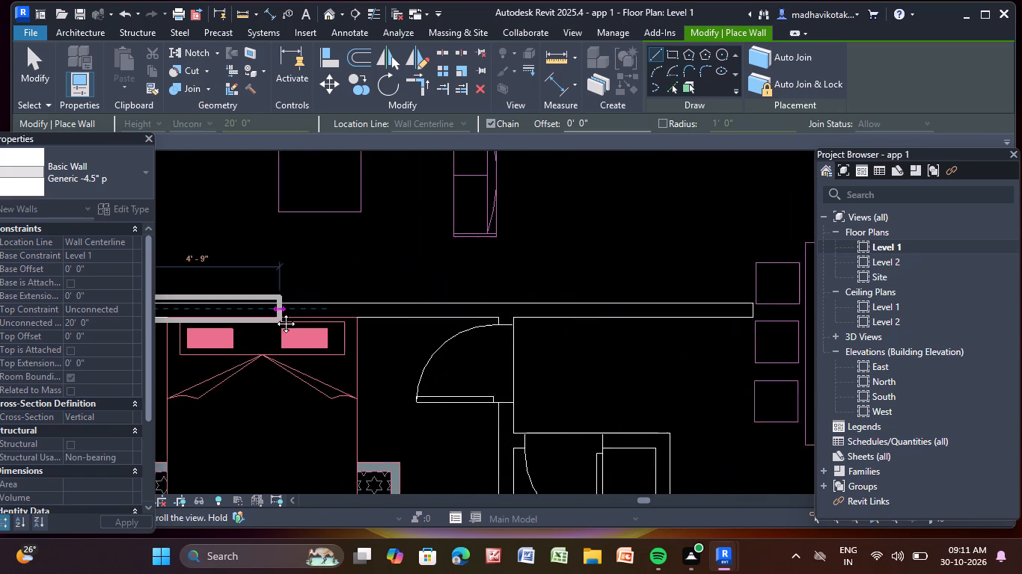
middle_drag(275, 312, 262, 314)
scroll(638, 315, down, 4)
middle_drag(638, 313, 514, 297)
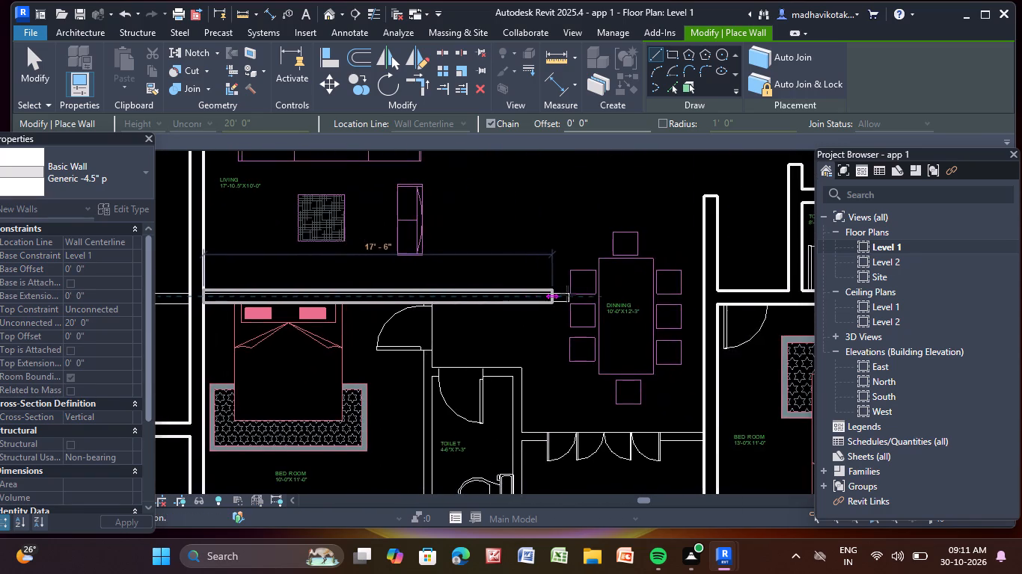
scroll(575, 291, up, 8)
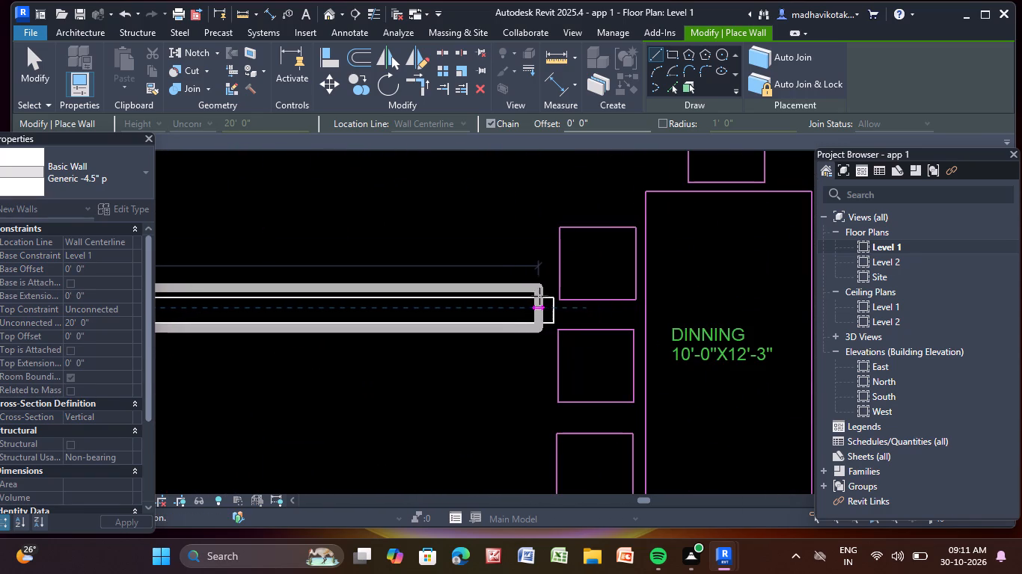
click(534, 297)
key(Escape)
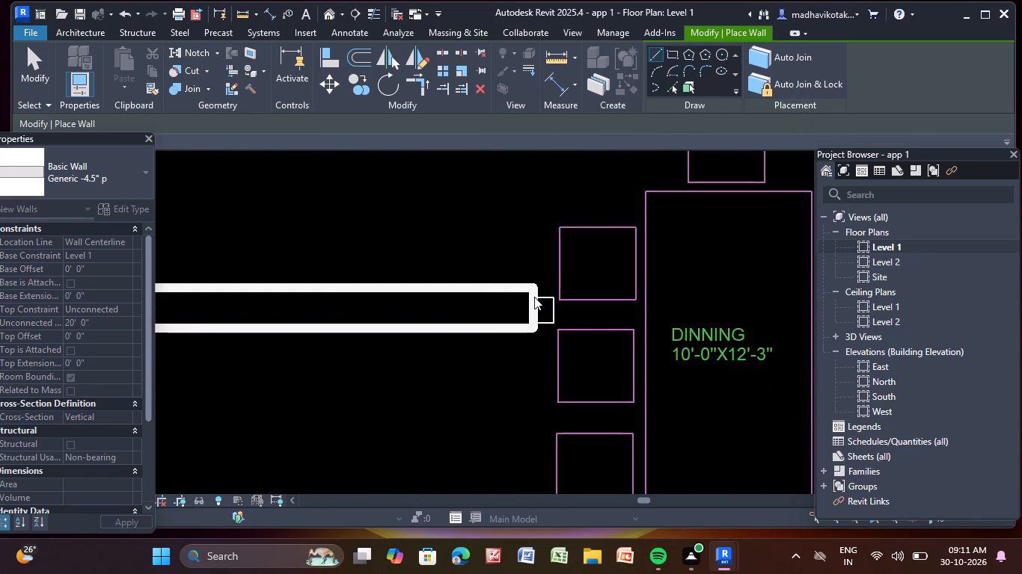
Draw a 4.5" wall between the 10'-0"X11'-0" bedroom and the adjoining toilet, from the 9" exterior wall to the living room partition.
scroll(525, 306, down, 9)
middle_drag(491, 347, 547, 187)
scroll(430, 386, up, 2)
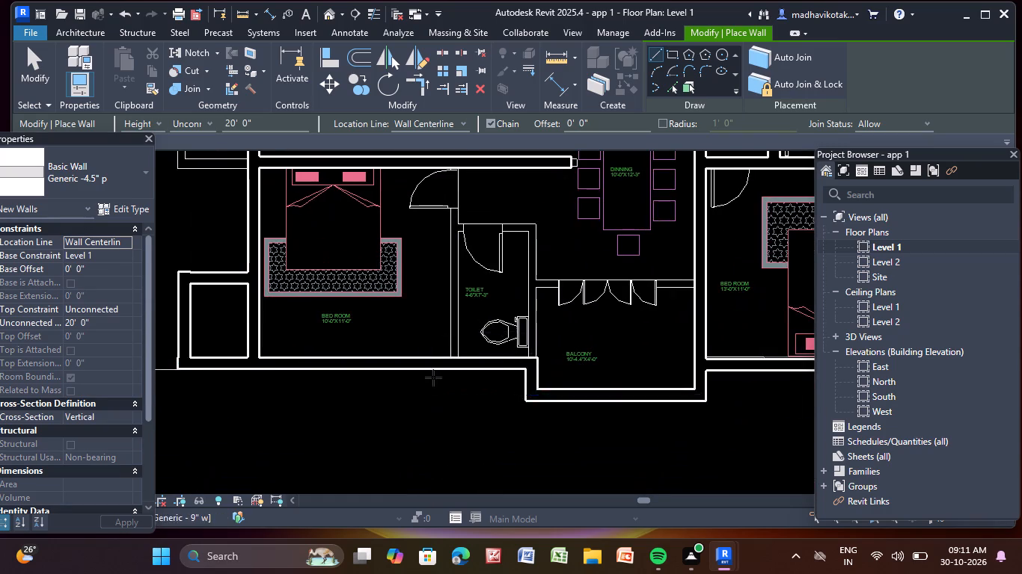
scroll(433, 377, up, 6)
click(484, 335)
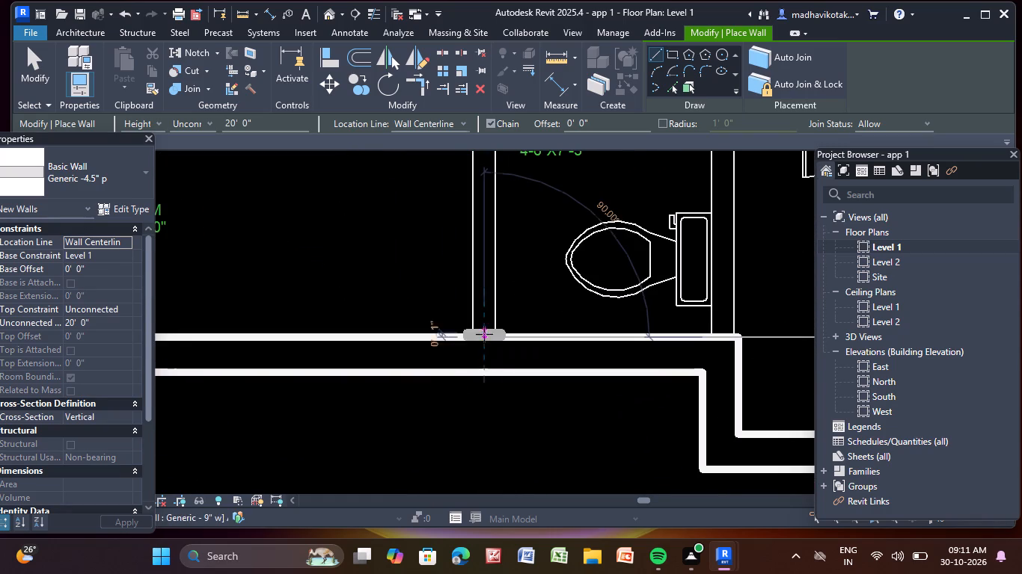
scroll(491, 223, down, 5)
middle_drag(491, 225, 456, 394)
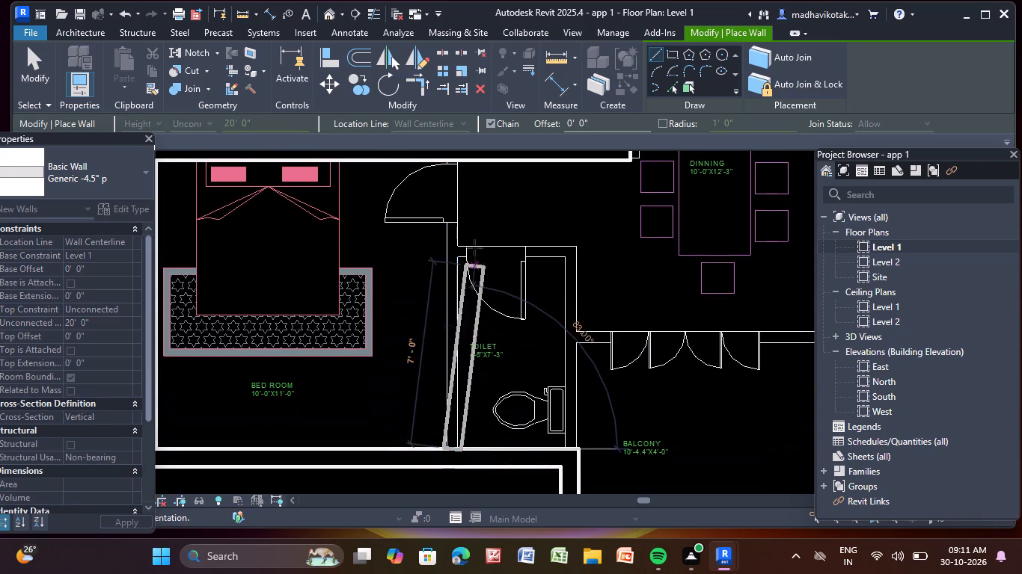
scroll(454, 161, up, 4)
middle_drag(453, 164, 425, 231)
click(419, 224)
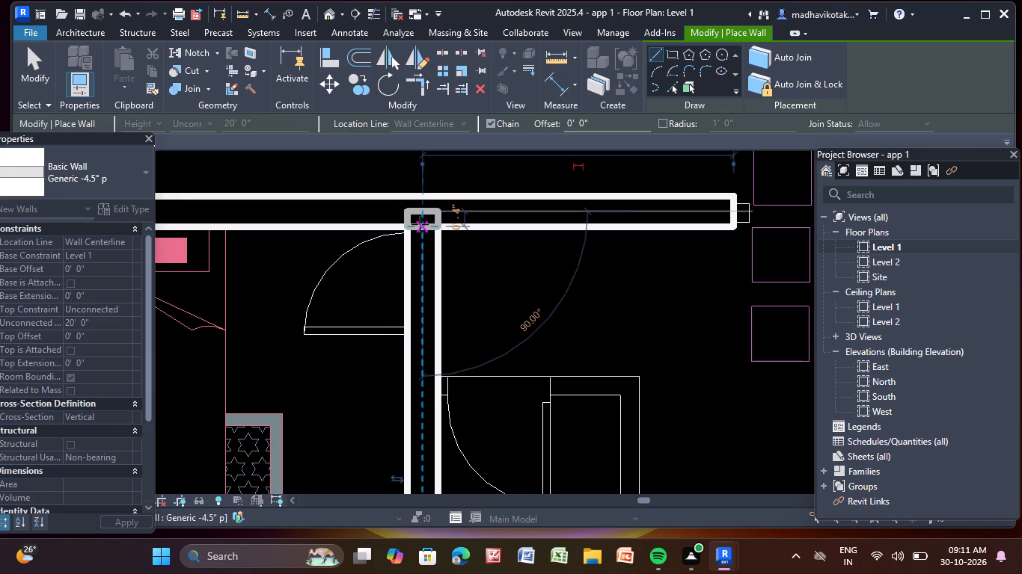
key(Escape)
Draw a 4.5" wall about 4'-5" long along the toilet's door side, from the bedroom partition to the toilet's outer corner.
scroll(469, 335, down, 4)
middle_drag(406, 199, 390, 169)
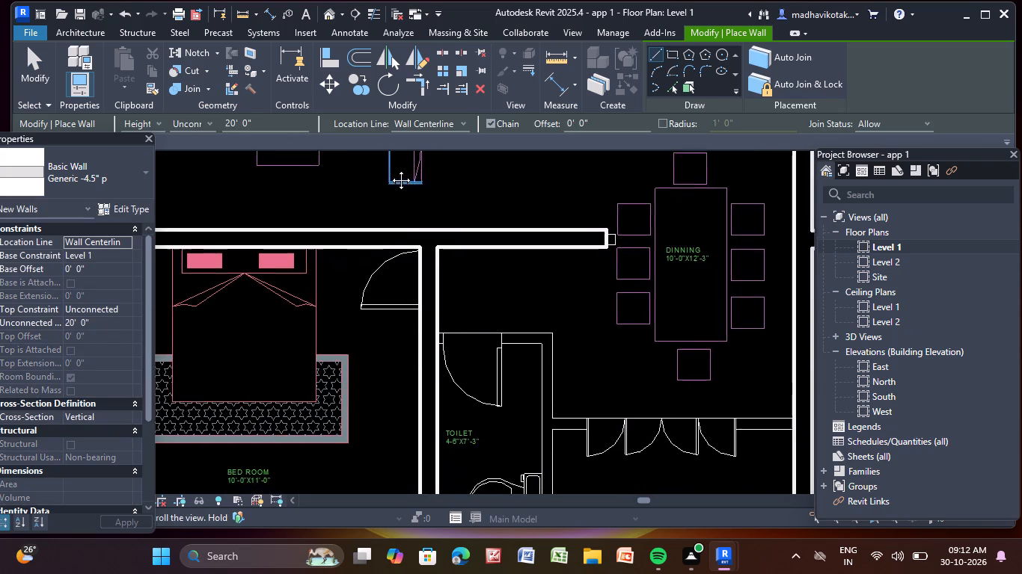
middle_drag(390, 169, 321, 108)
scroll(389, 283, up, 9)
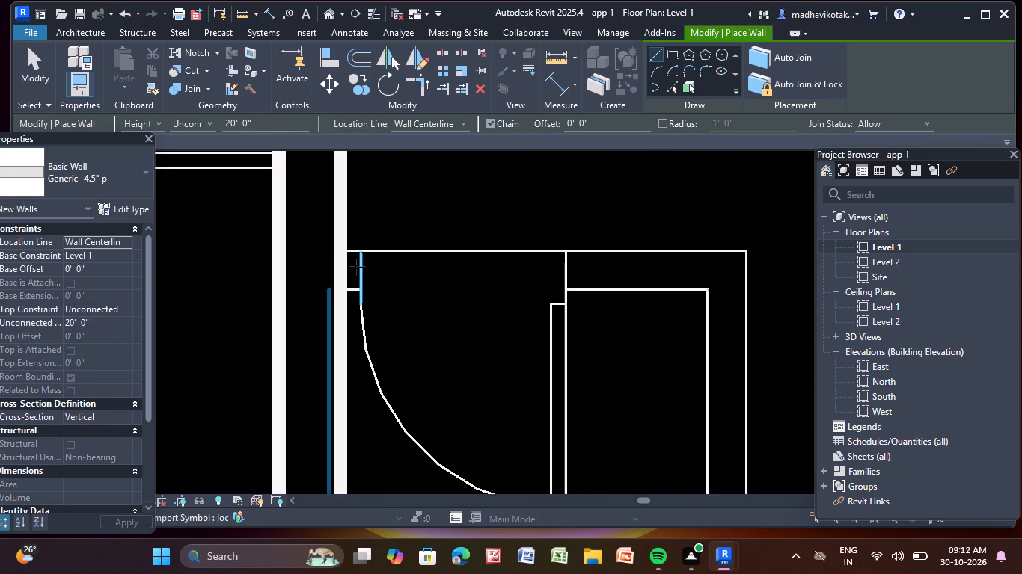
scroll(343, 267, up, 1)
click(338, 267)
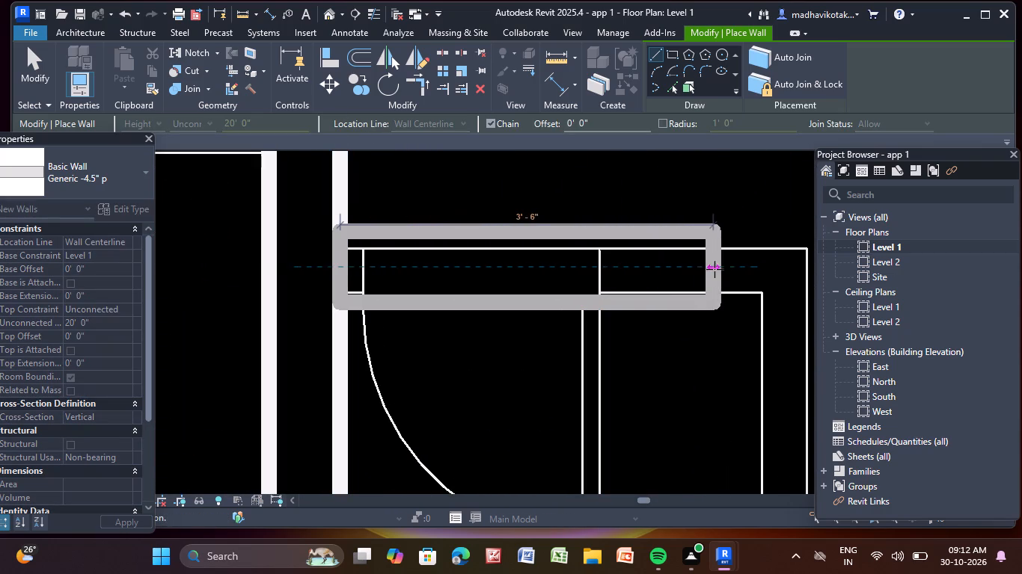
middle_drag(706, 269, 471, 242)
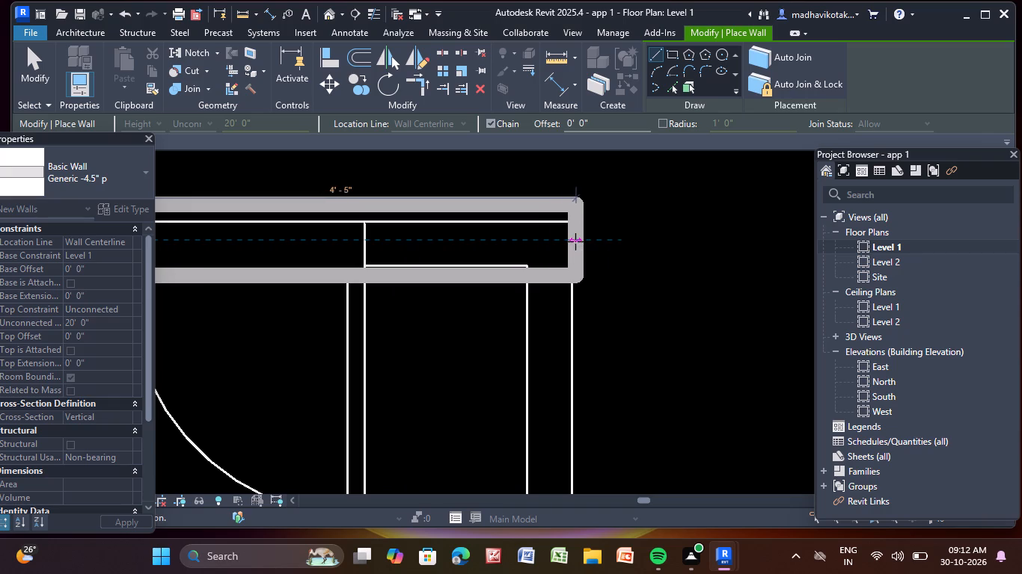
click(575, 241)
key(Escape)
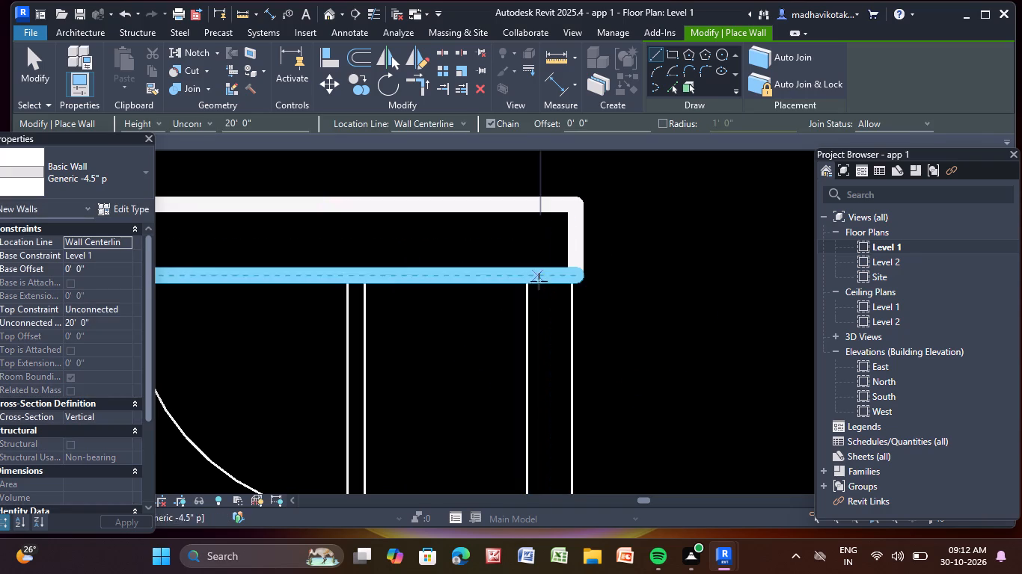
Draw a 4.5" wall along the toilet's dining and balcony side, from the toilet's outer corner to the 9" exterior wall.
click(548, 278)
scroll(543, 390, down, 3)
middle_drag(543, 389, 529, 94)
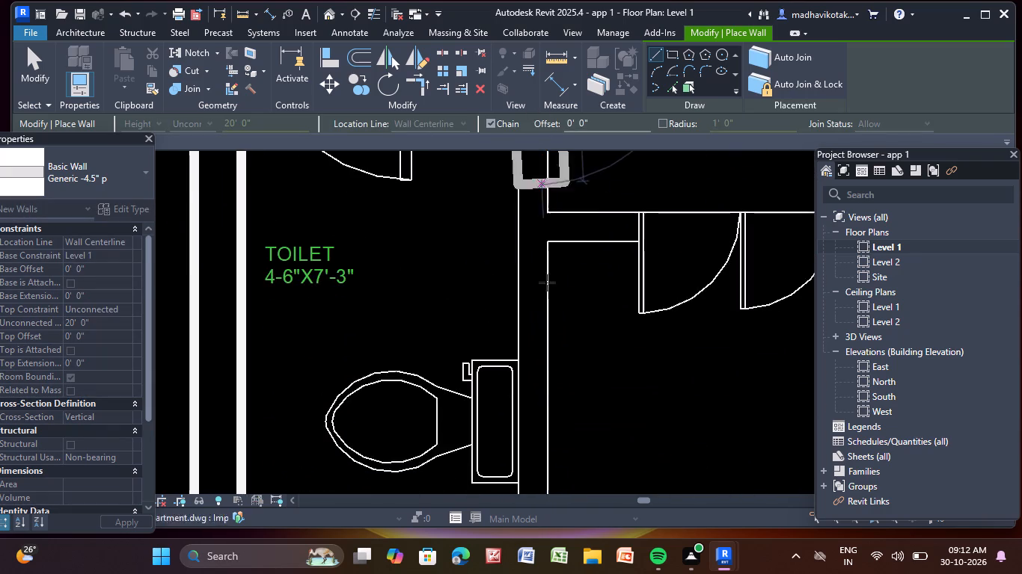
middle_drag(539, 414, 554, 211)
scroll(542, 381, down, 1)
click(548, 301)
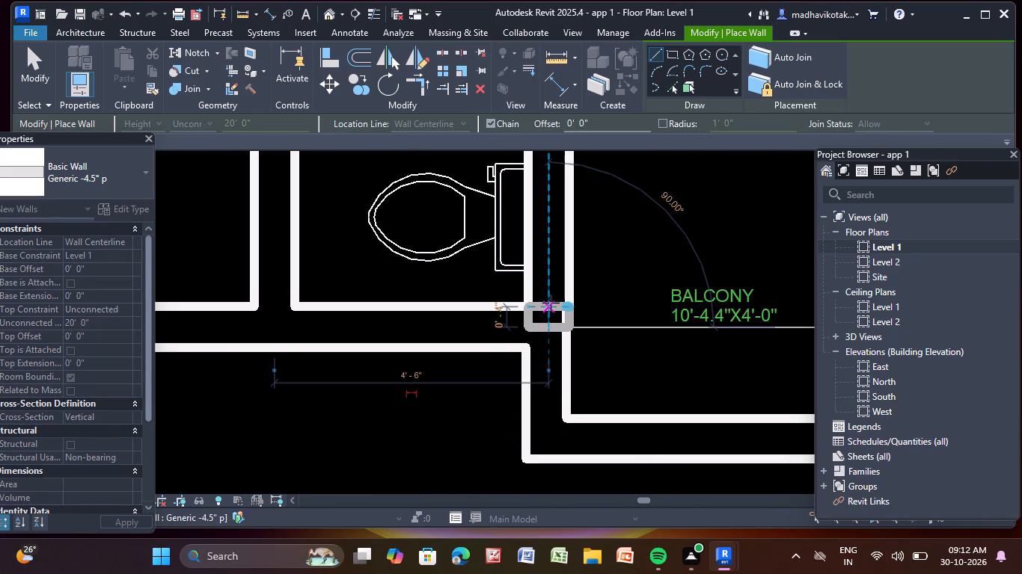
key(Escape)
Draw a 4.5" wall between the dining and balcony across the folding doors, from the toilet wall to the 13'-0"X11'-0" bedroom wall.
scroll(559, 292, down, 6)
middle_drag(560, 291, 472, 469)
scroll(497, 351, up, 8)
click(467, 362)
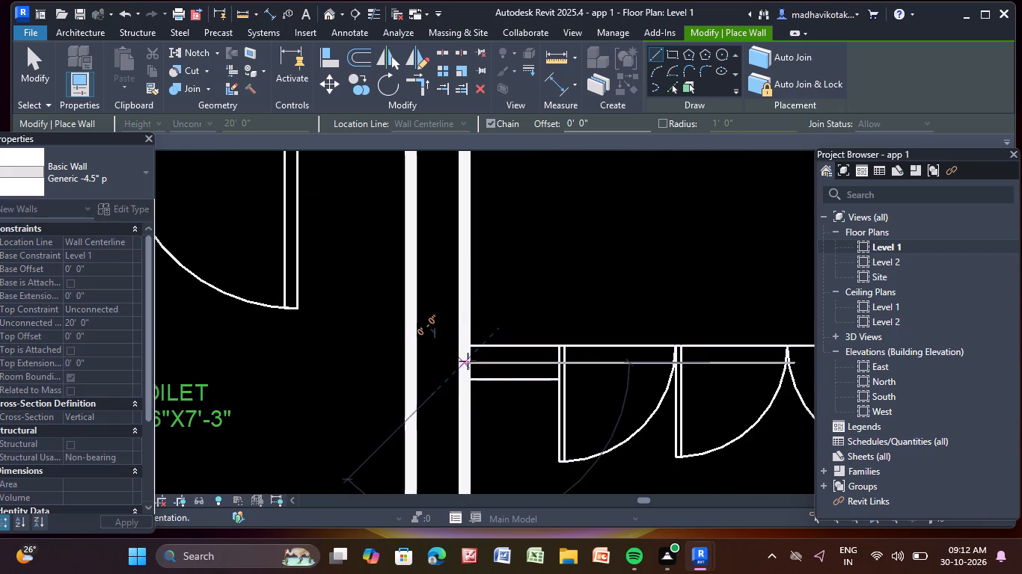
scroll(599, 359, down, 2)
middle_drag(604, 357, 254, 303)
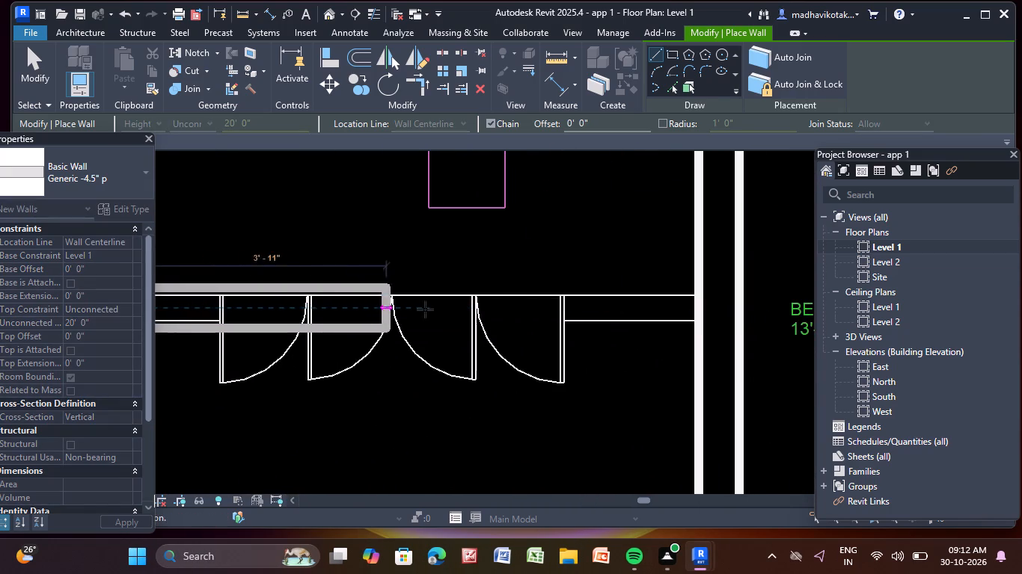
click(703, 303)
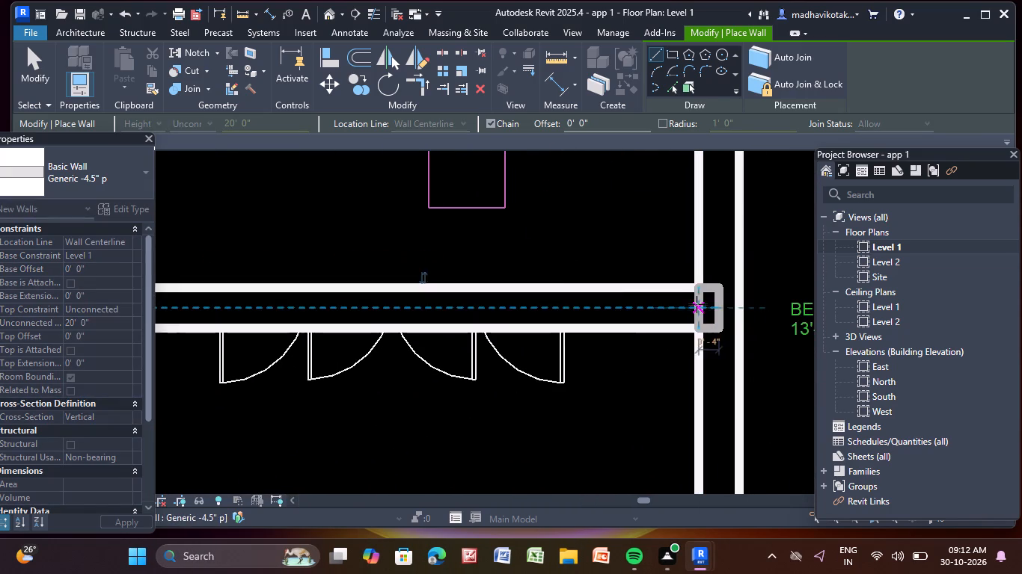
key(Escape)
Review the partition walls across the flats for completeness and end wall placement.
scroll(474, 244, down, 11)
middle_drag(479, 244, 623, 311)
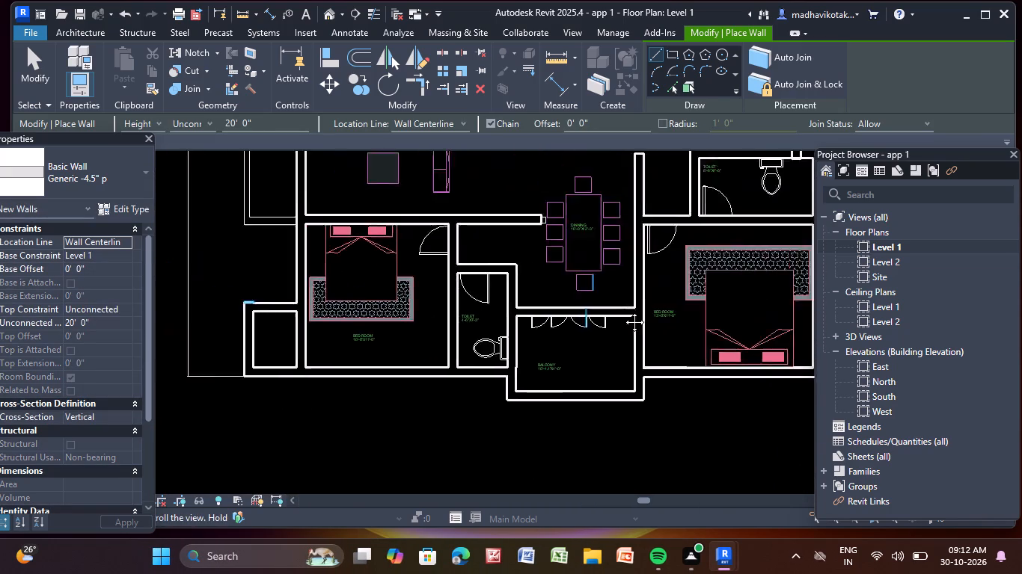
middle_drag(623, 311, 792, 341)
middle_drag(792, 345, 571, 443)
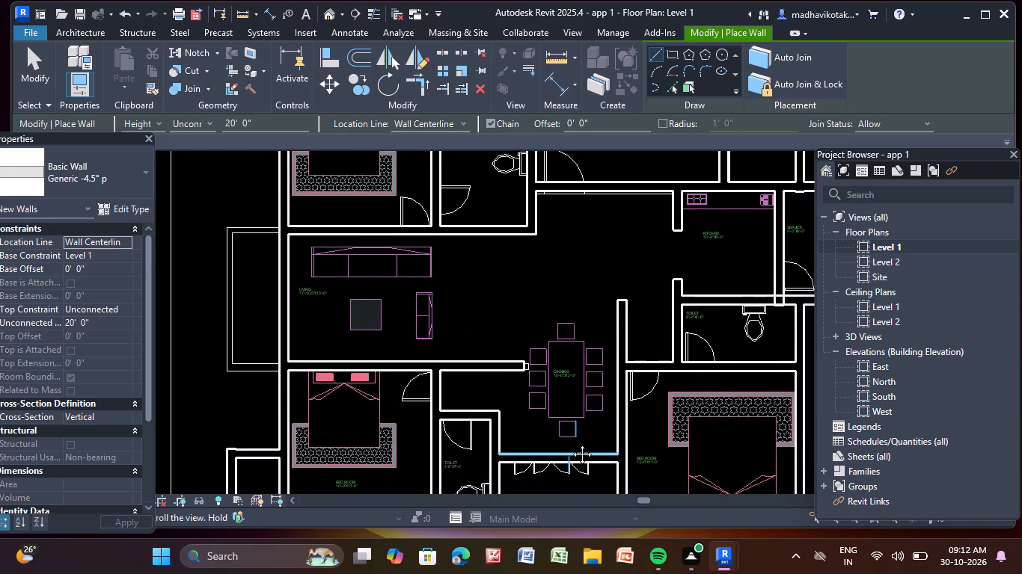
middle_drag(571, 443, 440, 230)
scroll(438, 231, down, 7)
middle_drag(431, 232, 549, 339)
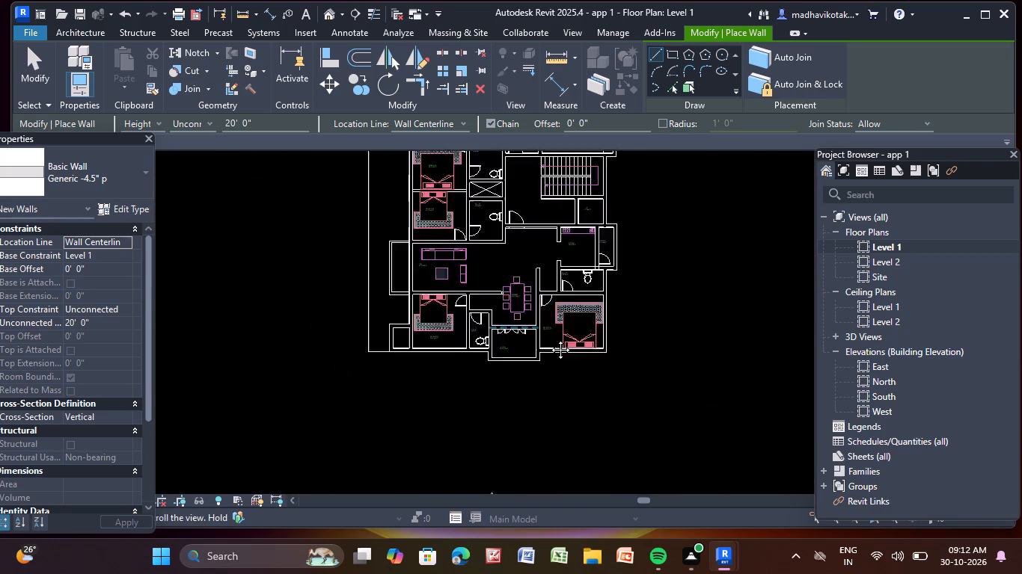
middle_drag(549, 339, 550, 340)
scroll(537, 330, down, 1)
middle_drag(537, 330, 526, 461)
scroll(526, 461, down, 1)
scroll(525, 269, up, 8)
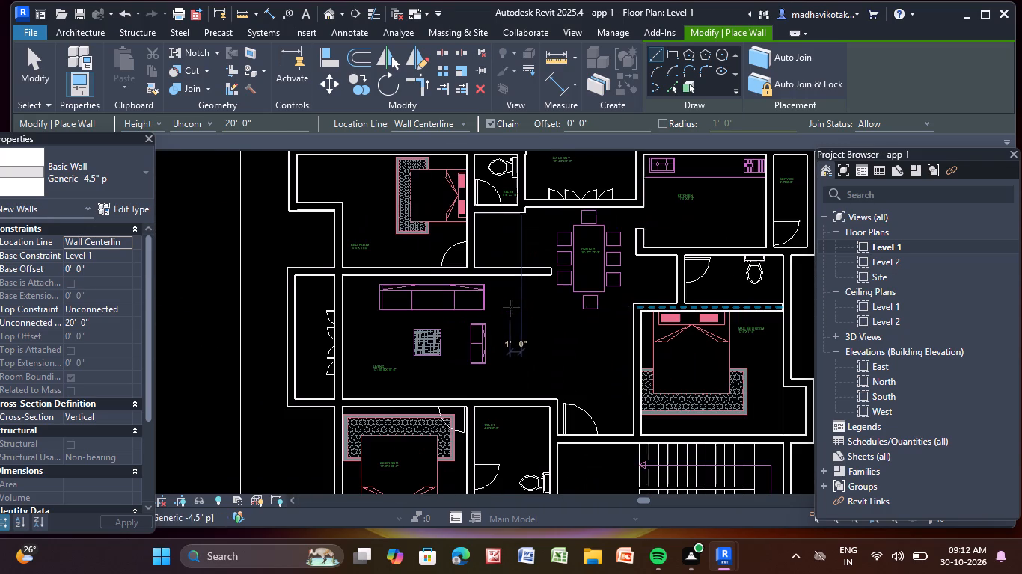
key(Escape)
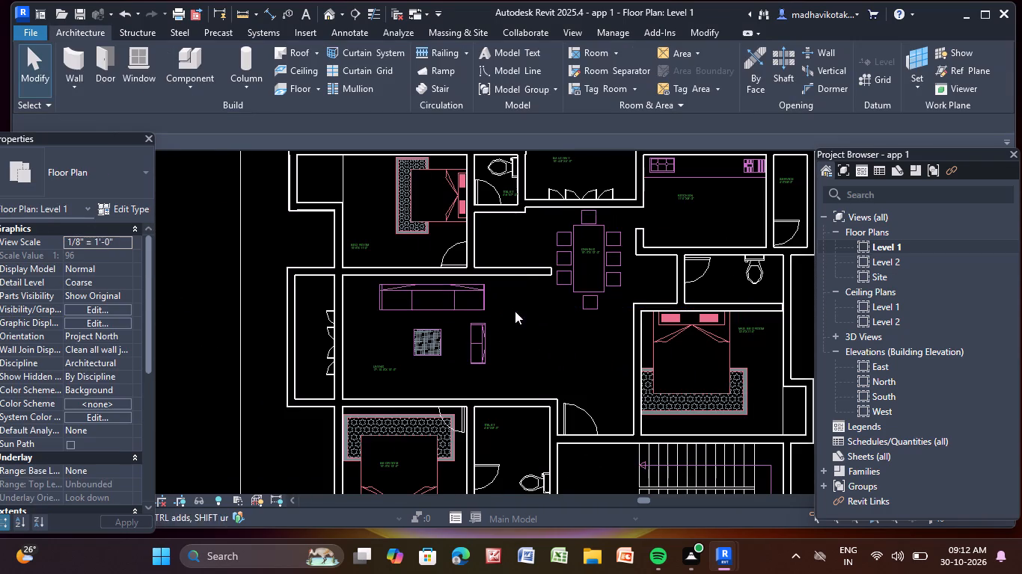
key(Escape)
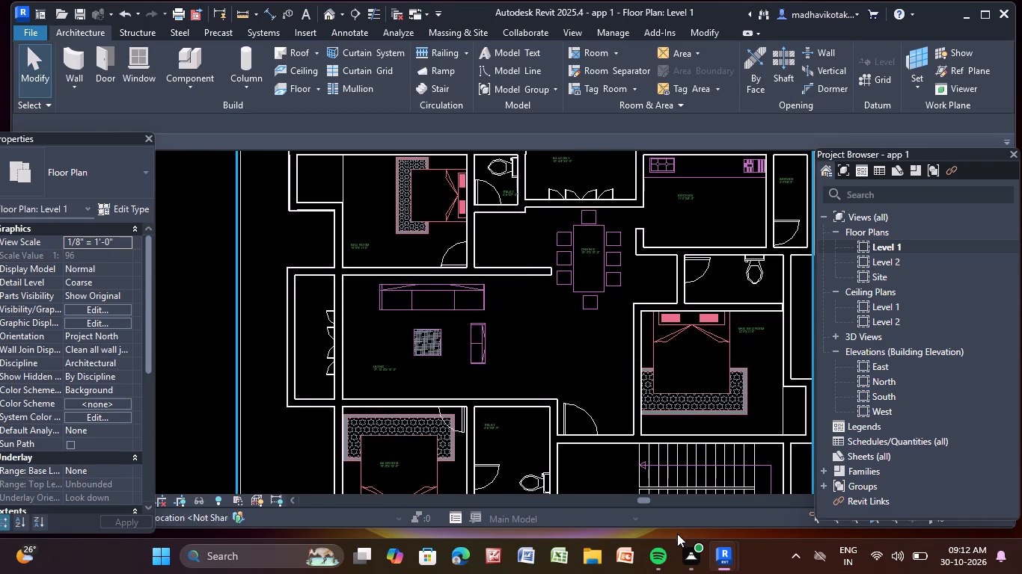
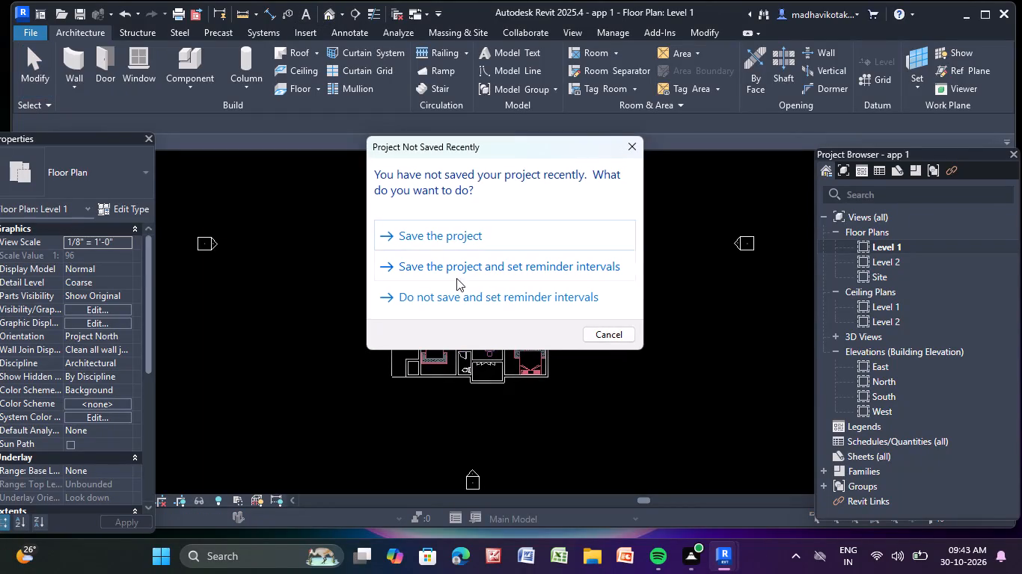
Dismiss the save reminder and set the top constraint of the 9'-1" long 4.5" wall beside the front exterior corner to Level 2.
click(638, 137)
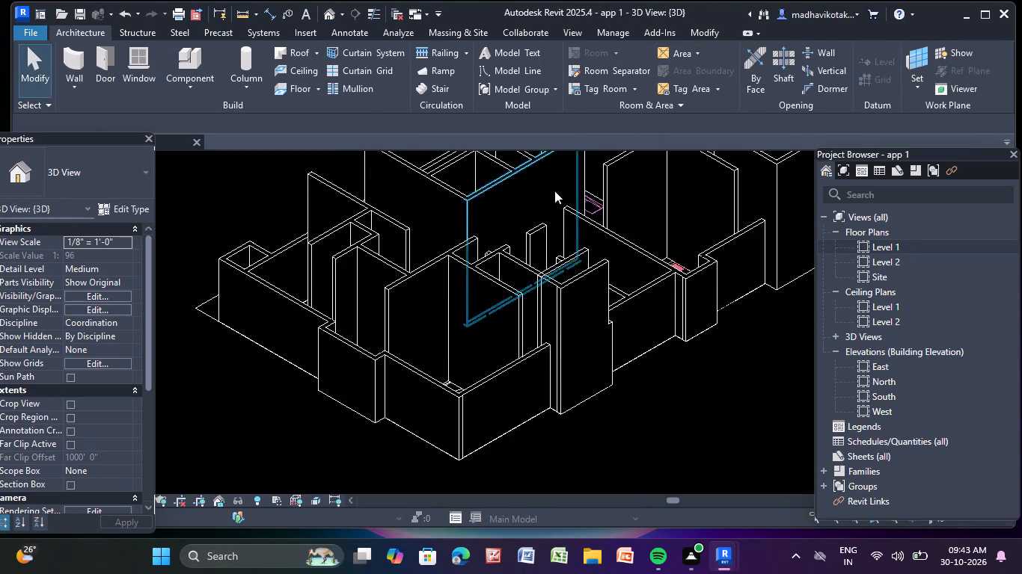
scroll(537, 281, down, 3)
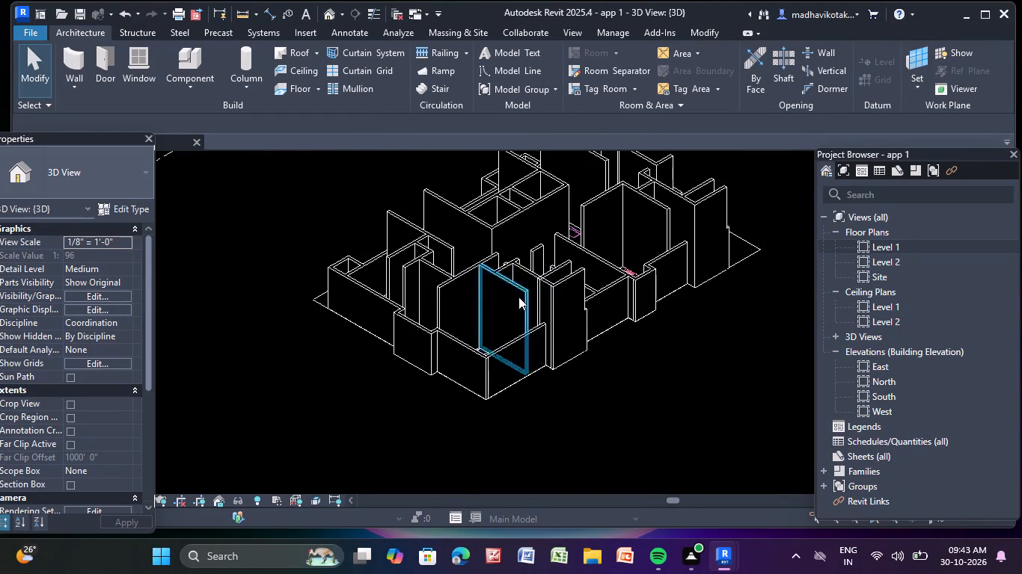
click(558, 299)
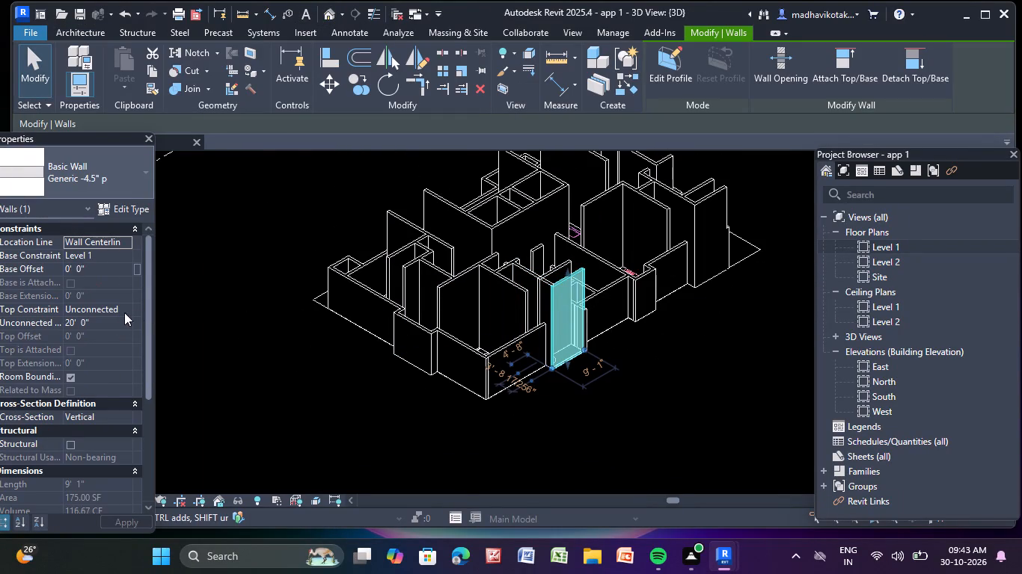
click(125, 306)
click(128, 343)
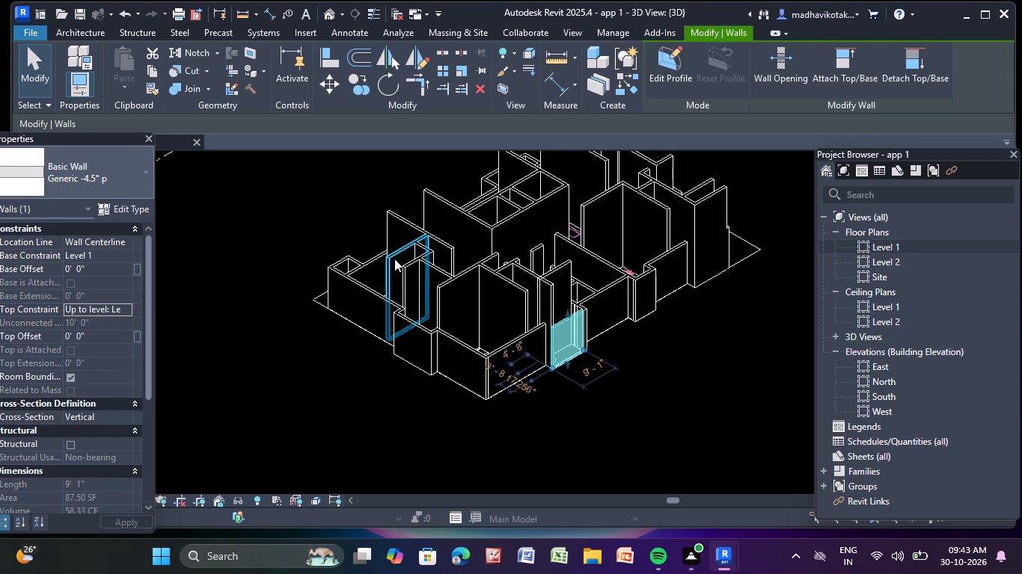
Set the top constraint of the 18'-4" and 20'-10" long 4.5" partition walls to Up to level: Level 2.
click(411, 221)
click(119, 312)
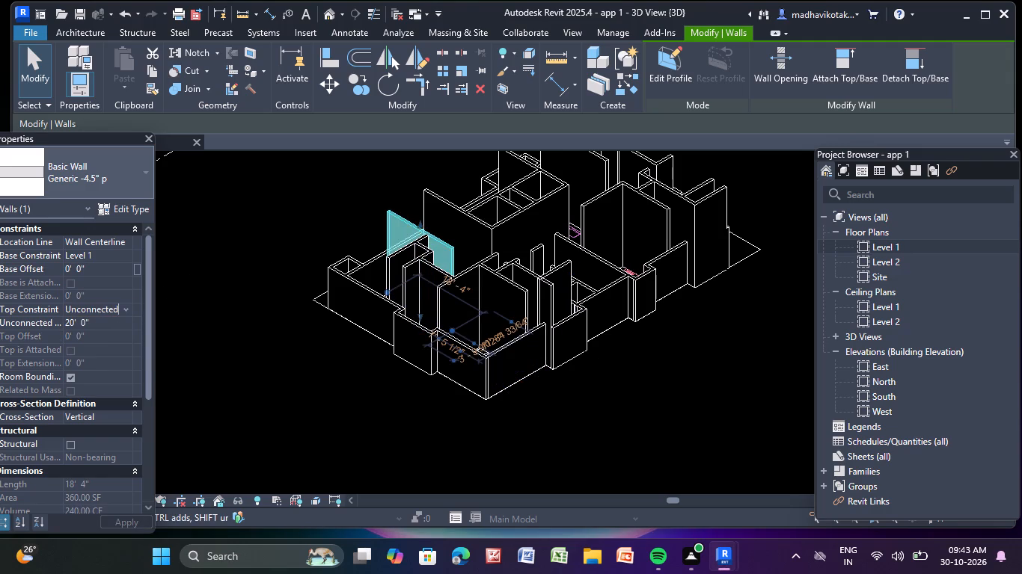
click(131, 312)
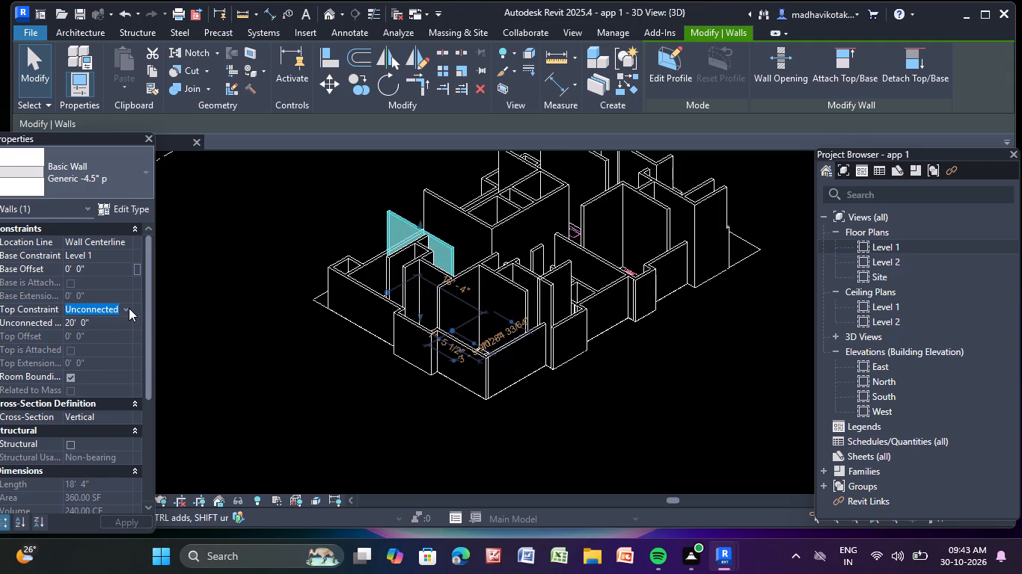
click(128, 307)
click(117, 345)
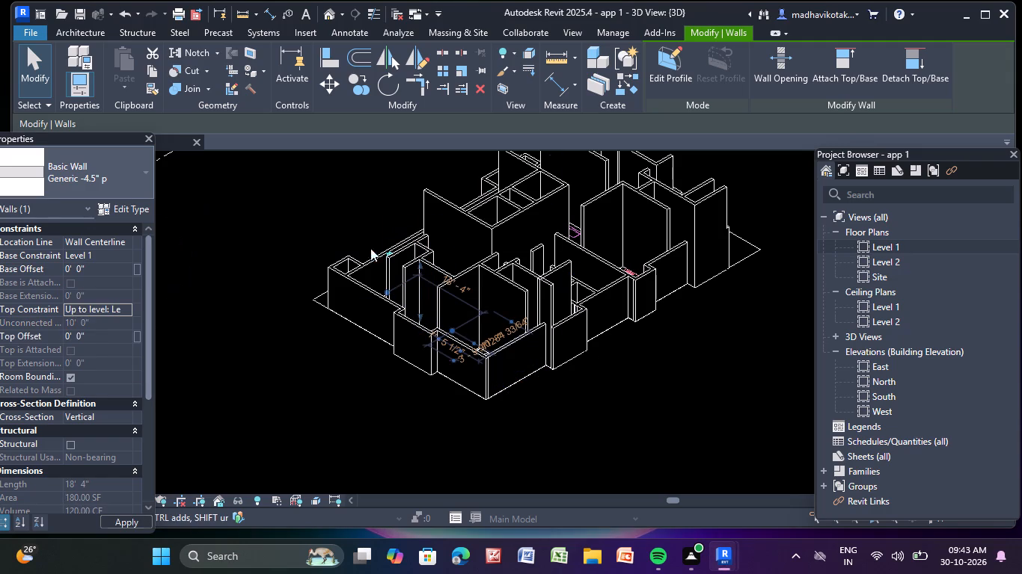
click(516, 218)
click(129, 309)
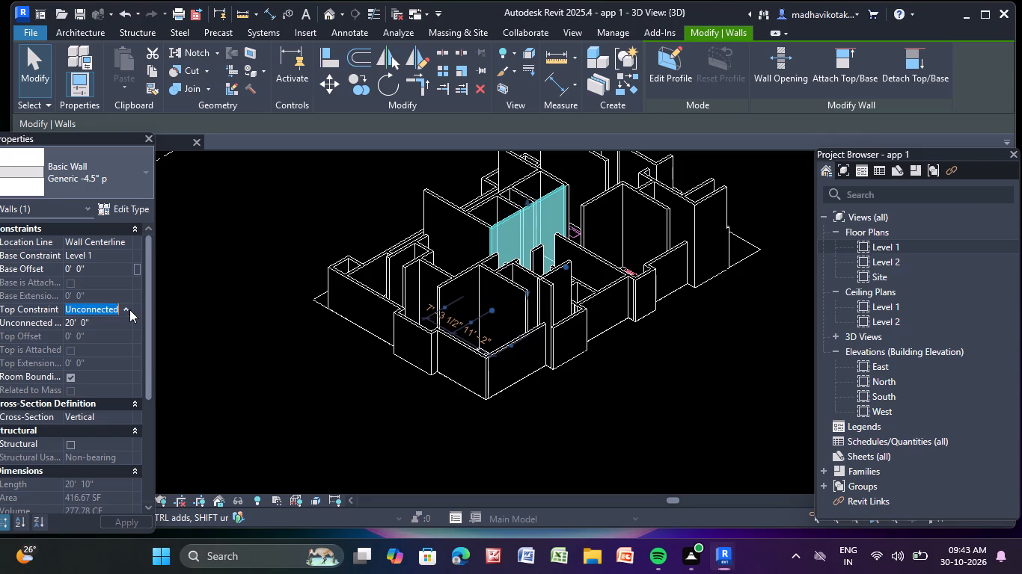
click(138, 342)
Set the top constraint of the two 18'-10 1/2" long 4.5" partition walls to Up to level: Level 2.
click(441, 217)
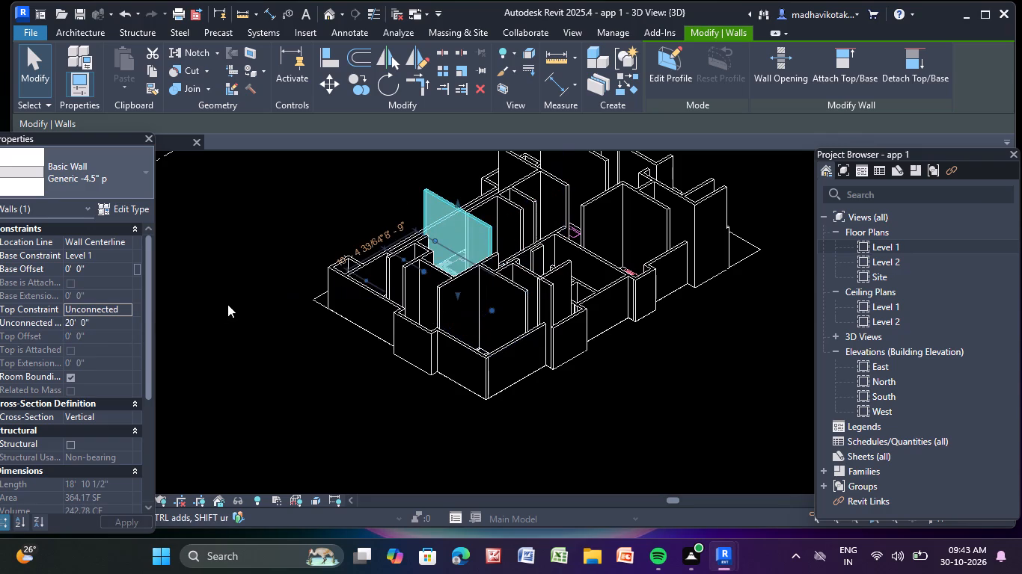
click(121, 311)
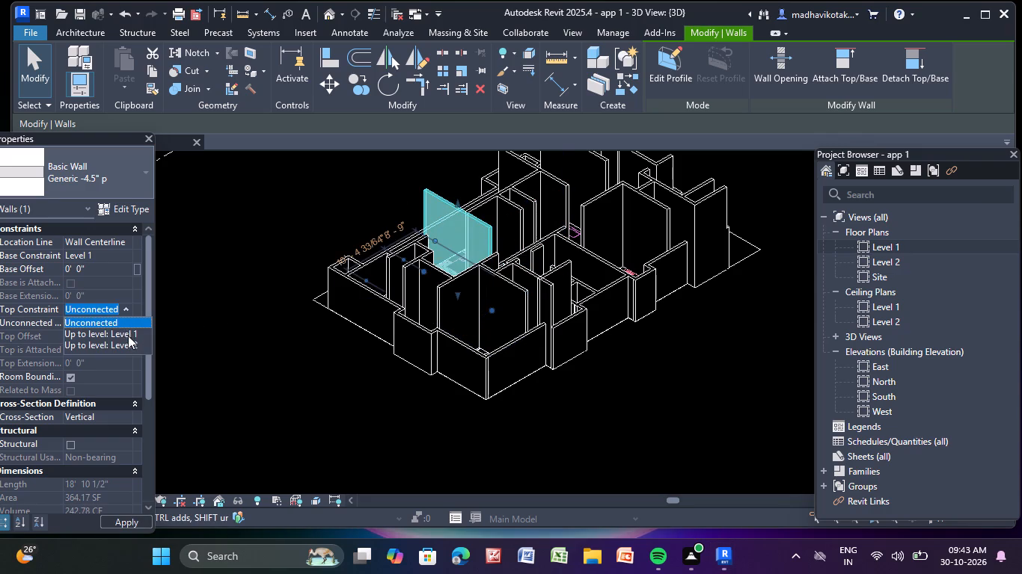
click(129, 342)
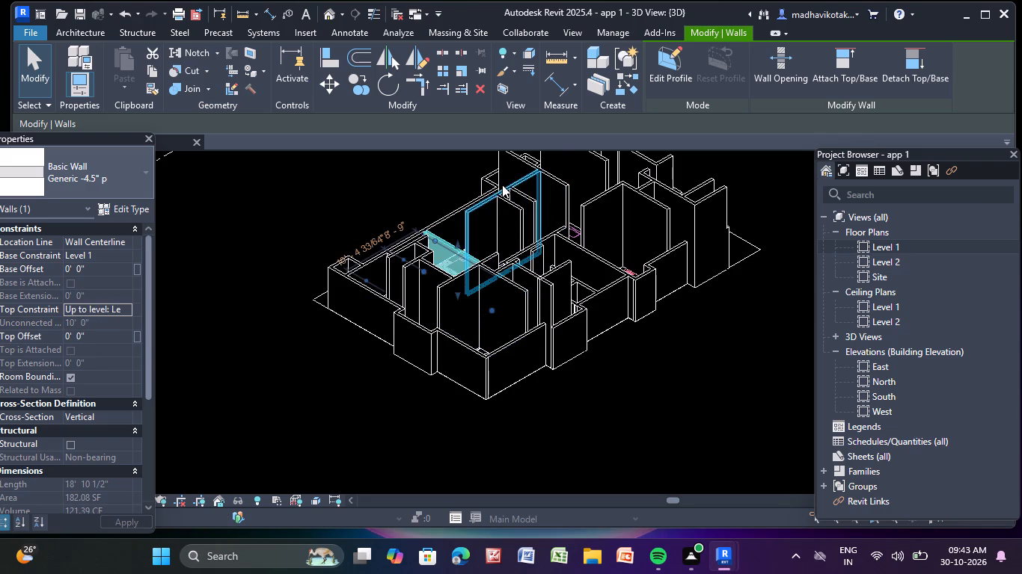
middle_drag(518, 176, 479, 236)
click(472, 226)
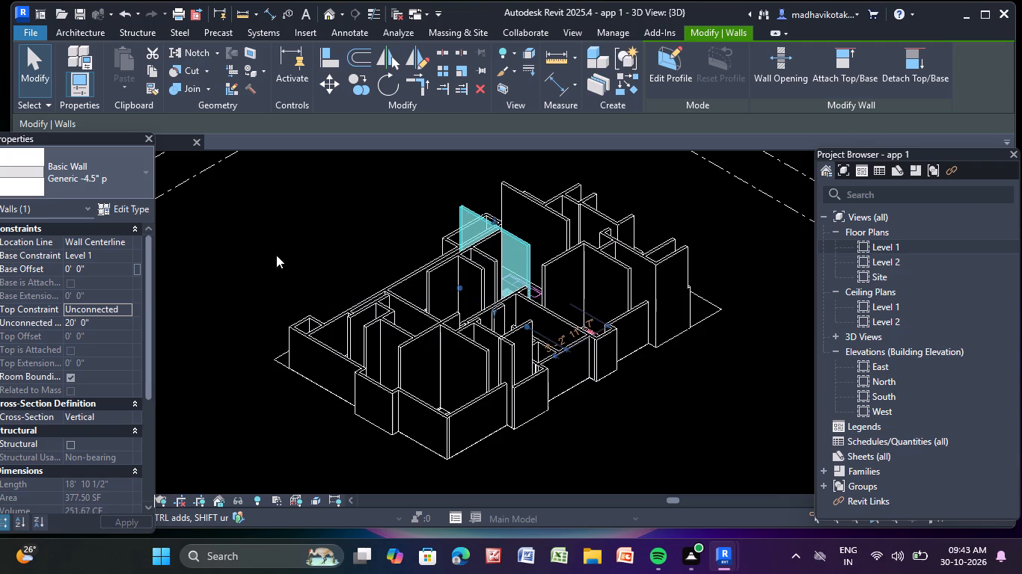
click(126, 306)
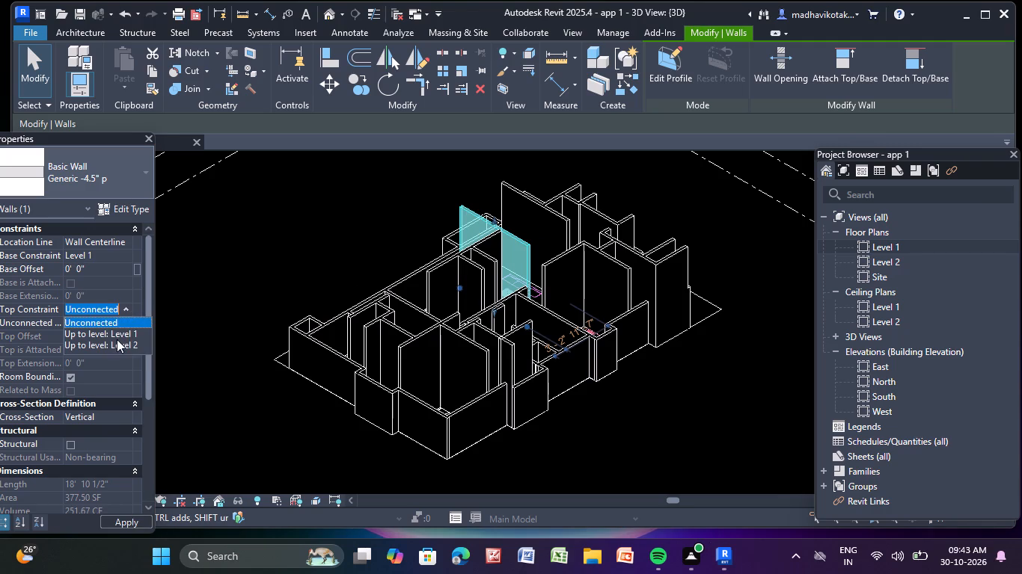
click(116, 344)
click(305, 262)
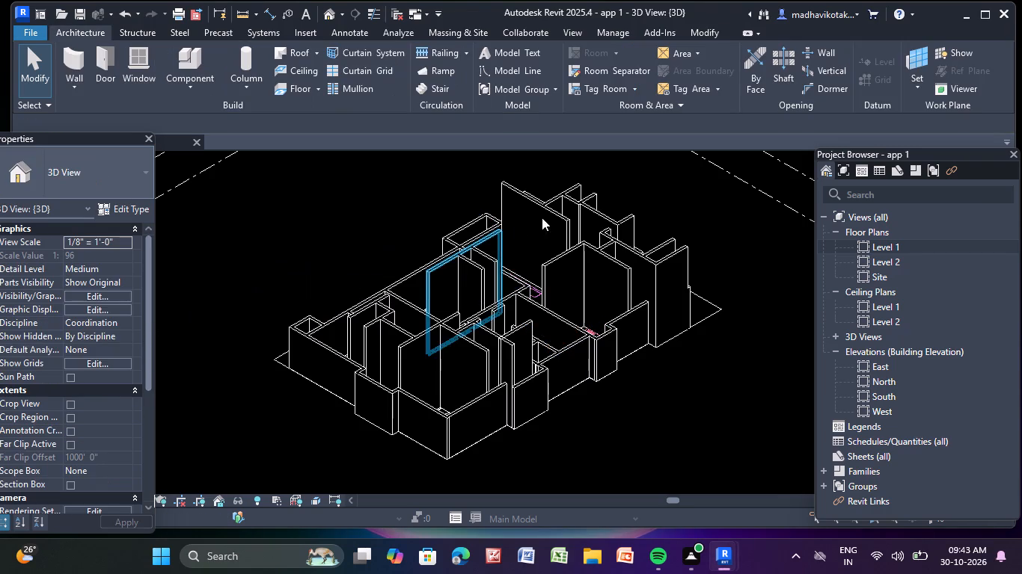
Set the top constraint of the 18'-8" long 4.5" partition wall to Up to level: Level 2.
click(542, 209)
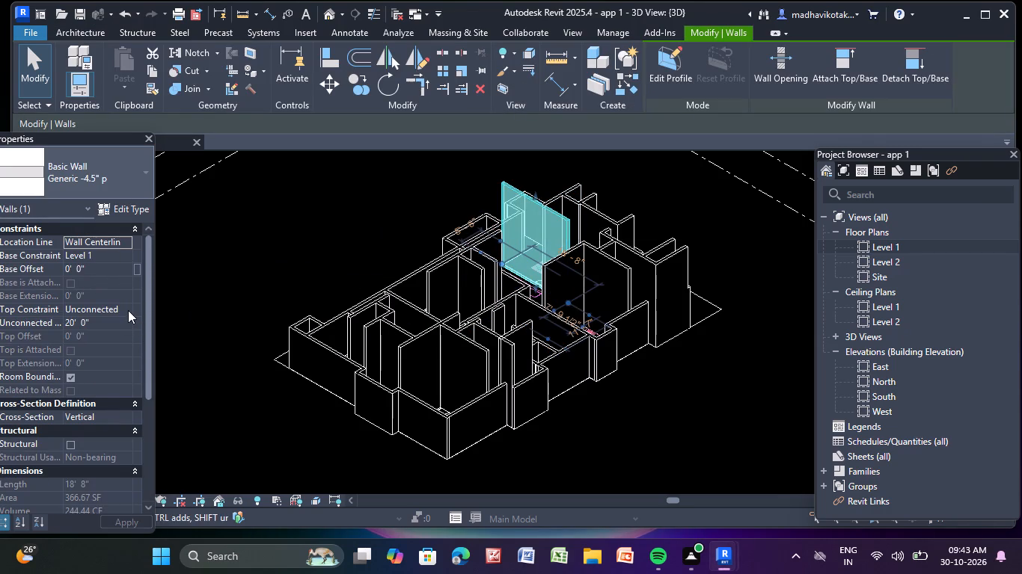
click(129, 307)
click(118, 346)
click(306, 278)
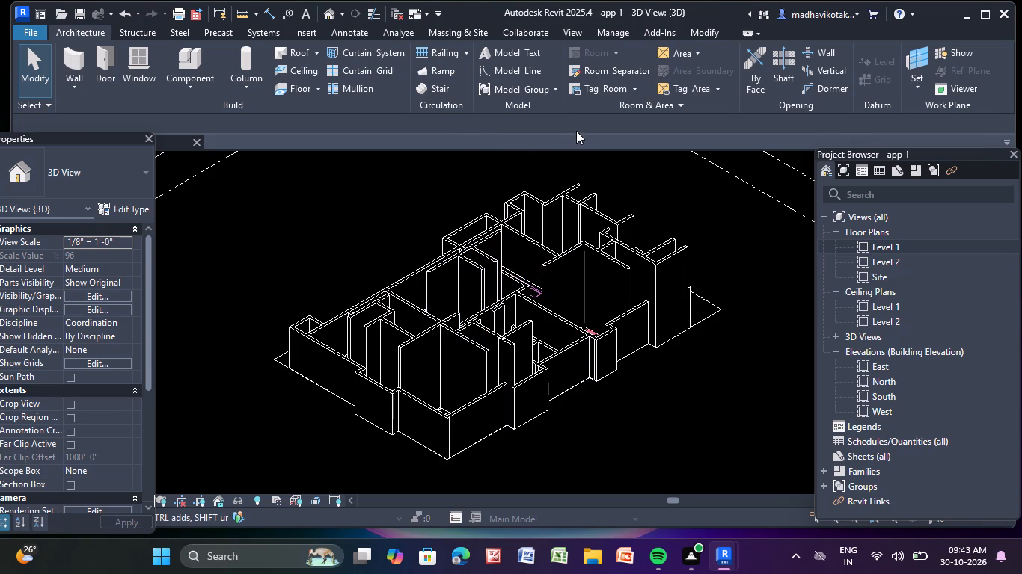
Set the top constraint of the 11'-7" and 4'-5 1/2" long 4.5" partition walls to Up to level: Level 2.
click(563, 272)
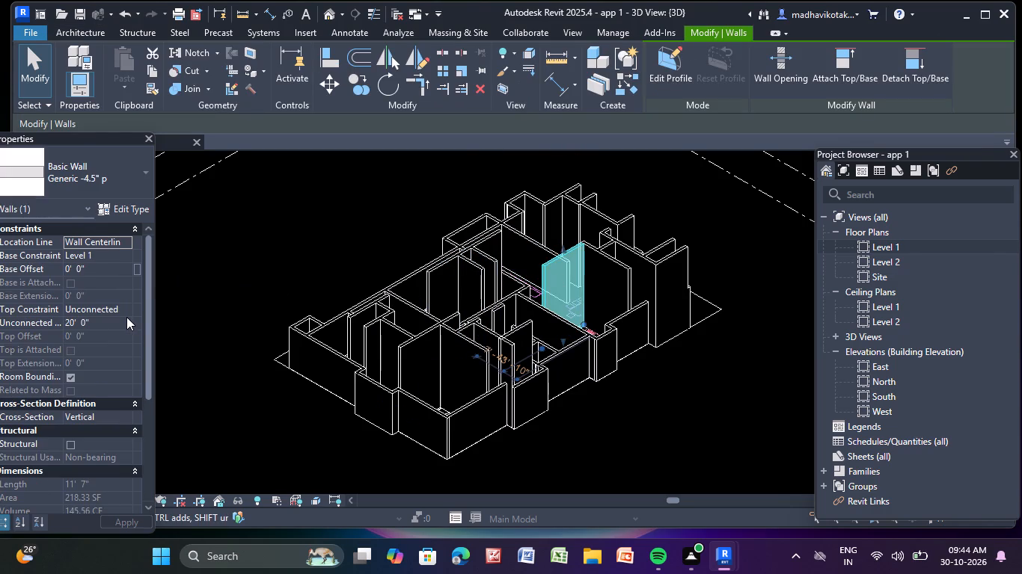
click(126, 308)
click(142, 346)
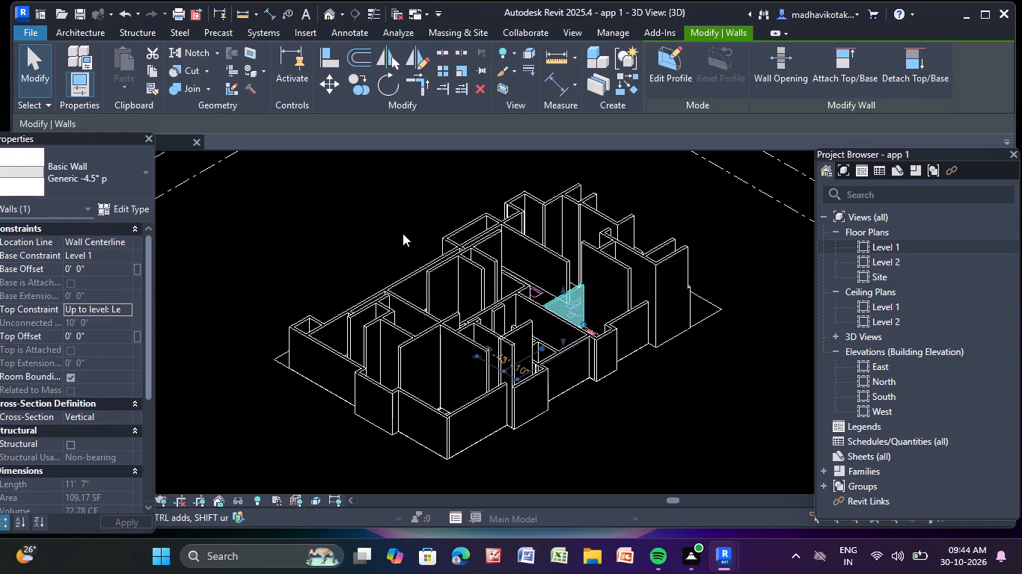
click(403, 233)
click(571, 190)
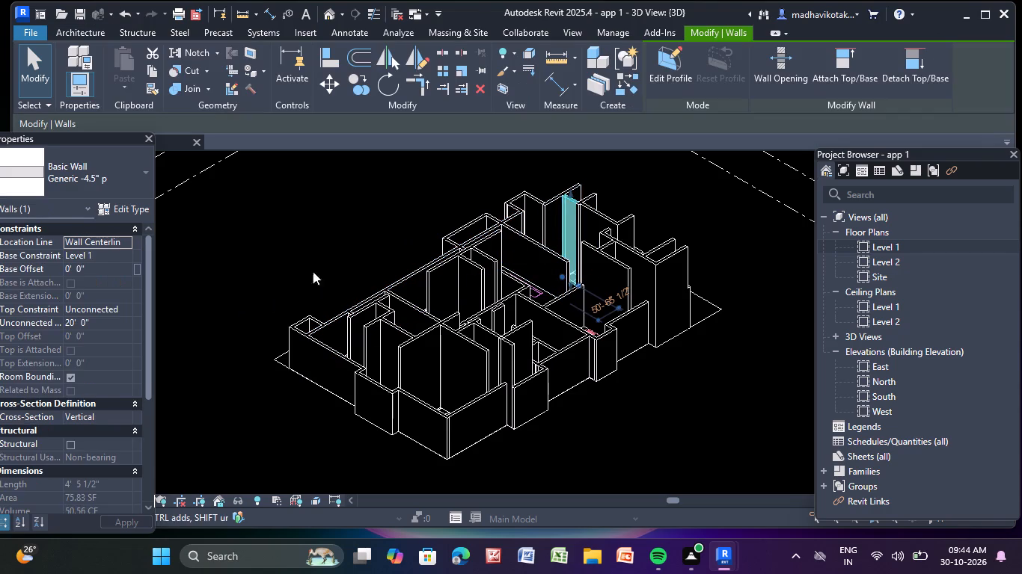
click(124, 305)
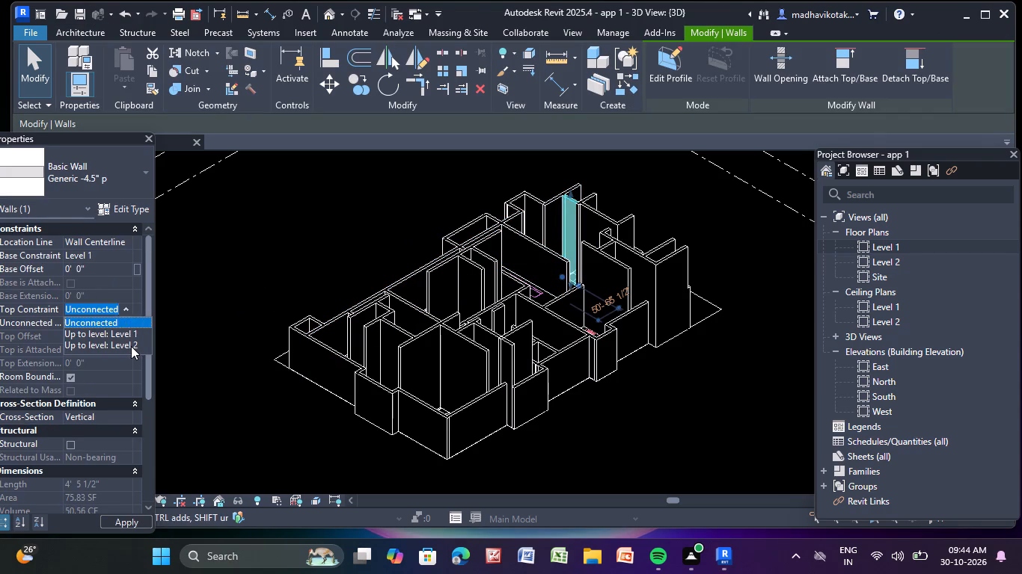
click(131, 346)
click(248, 262)
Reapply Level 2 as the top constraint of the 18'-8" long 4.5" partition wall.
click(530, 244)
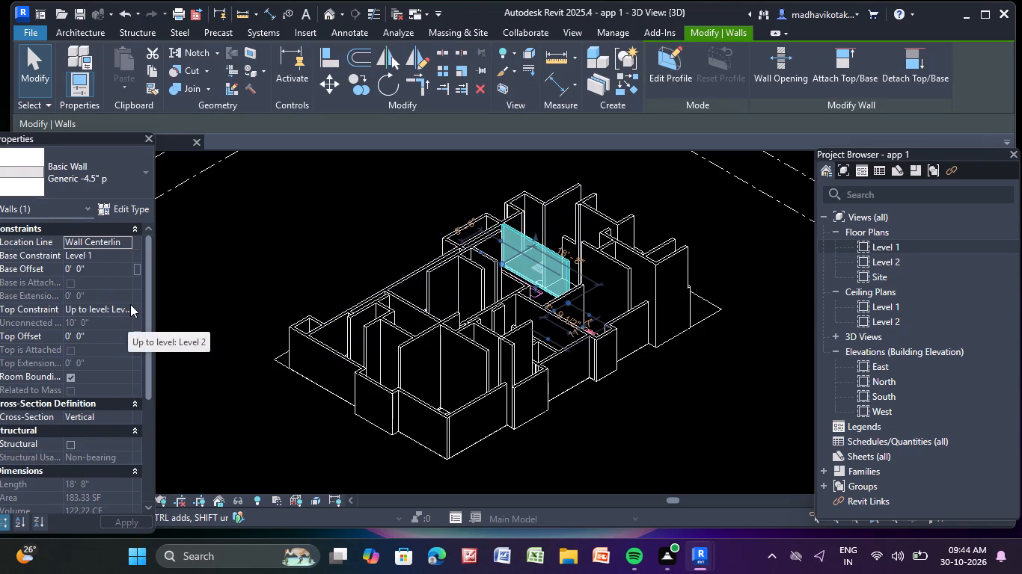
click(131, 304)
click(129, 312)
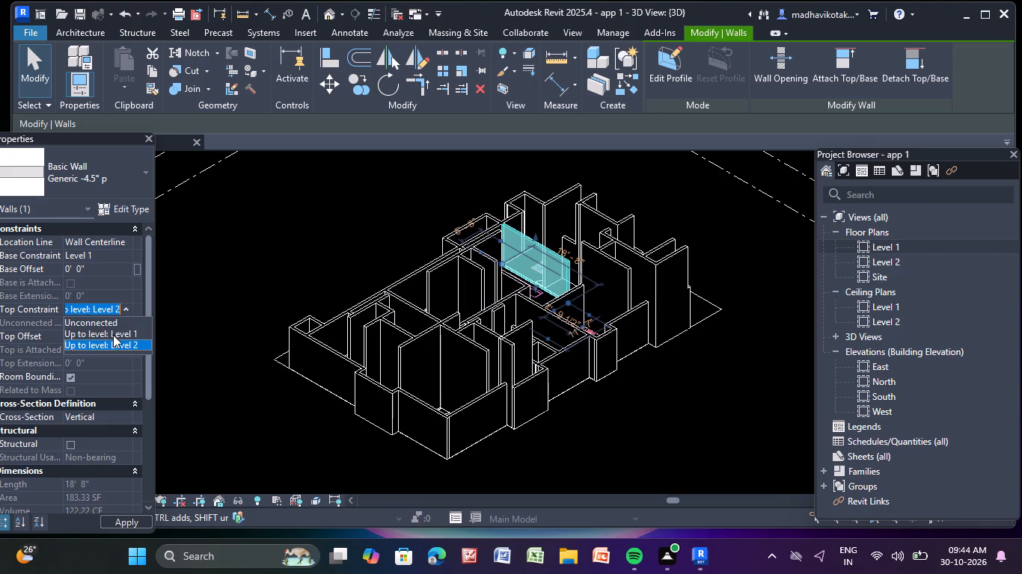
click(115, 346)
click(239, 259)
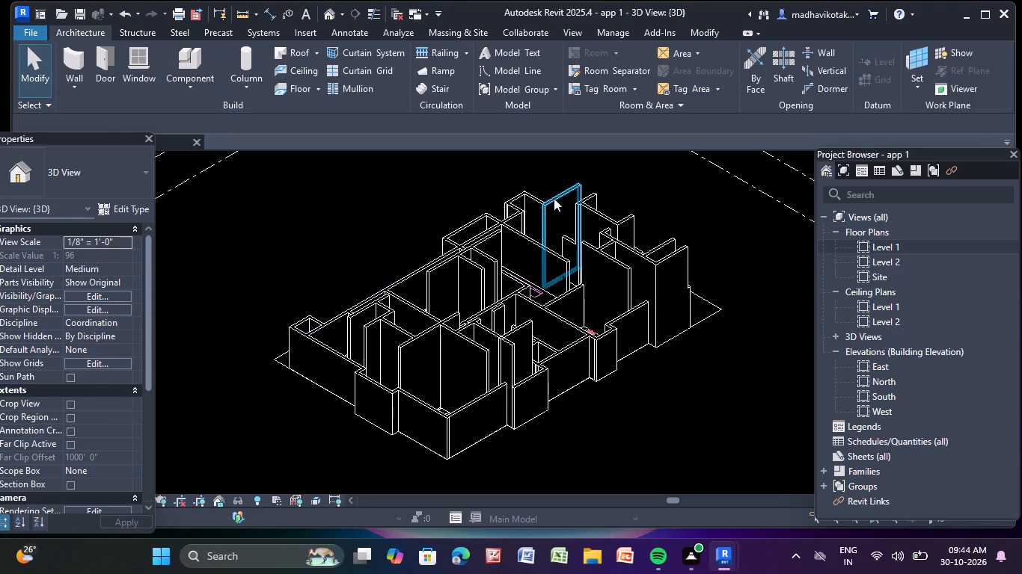
Set the top constraint of the 10'-7" long 4.5" partition wall in the far flat to Up to level: Level 2.
click(554, 198)
click(119, 306)
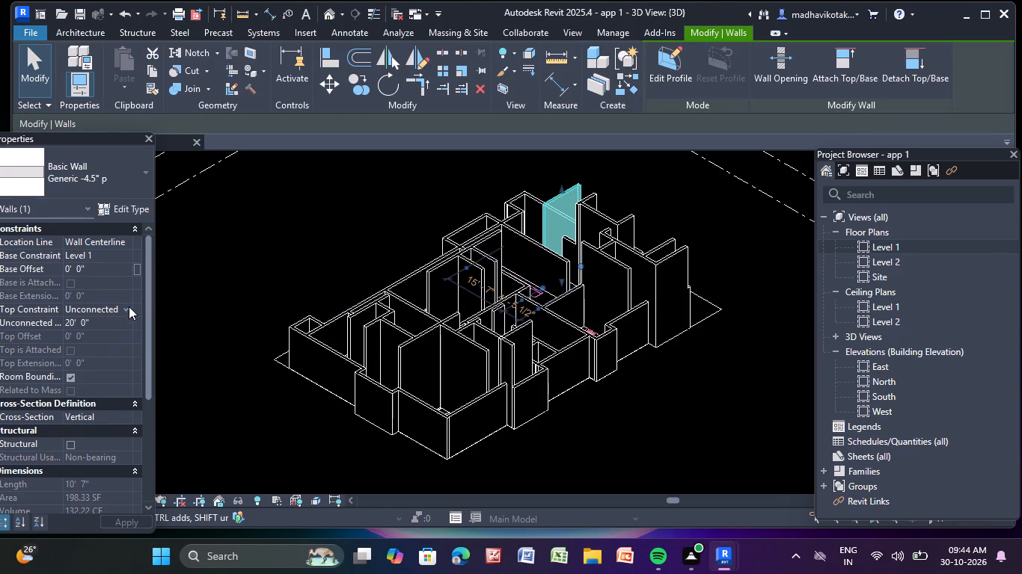
click(129, 305)
click(123, 348)
click(260, 262)
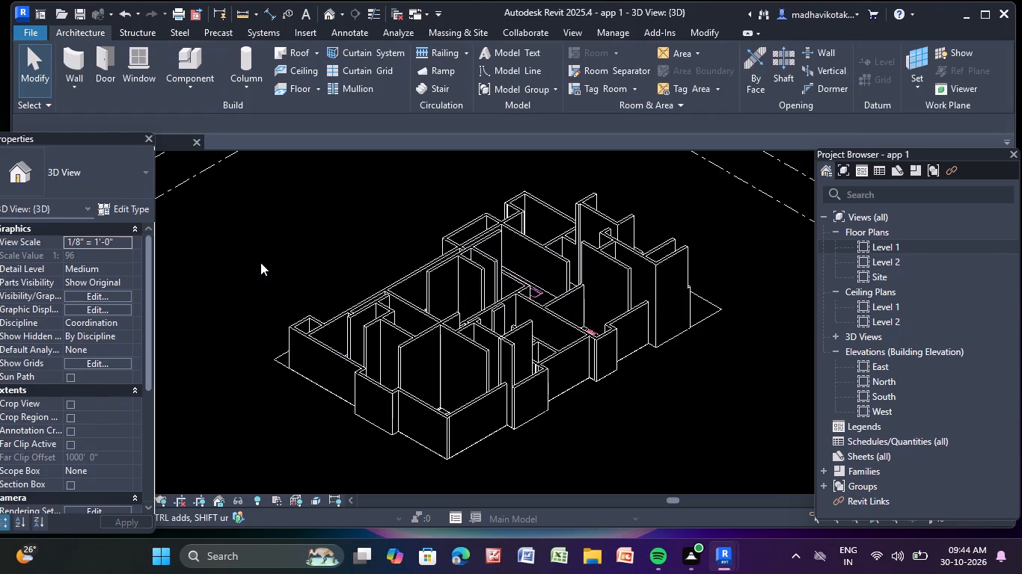
Set the top constraint of the roughly 7'-10" long 4.5" wall near the front exterior projection to Up to level: Level 2.
click(369, 330)
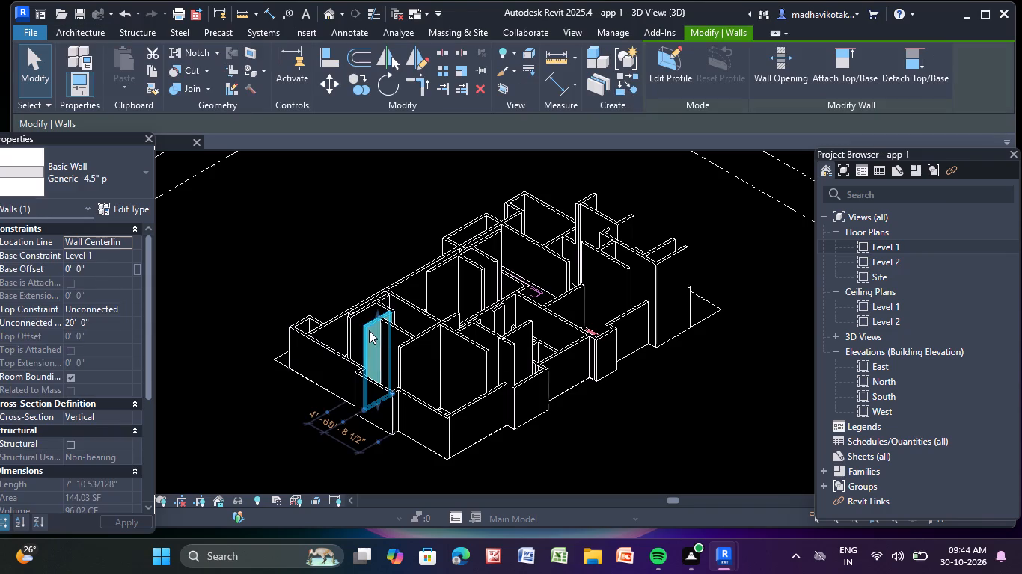
click(119, 307)
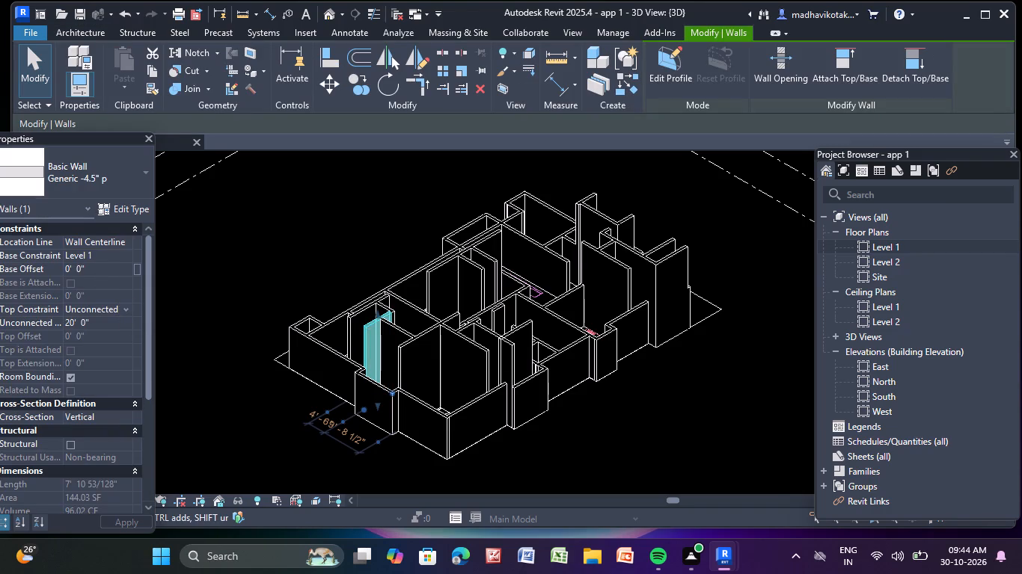
click(126, 304)
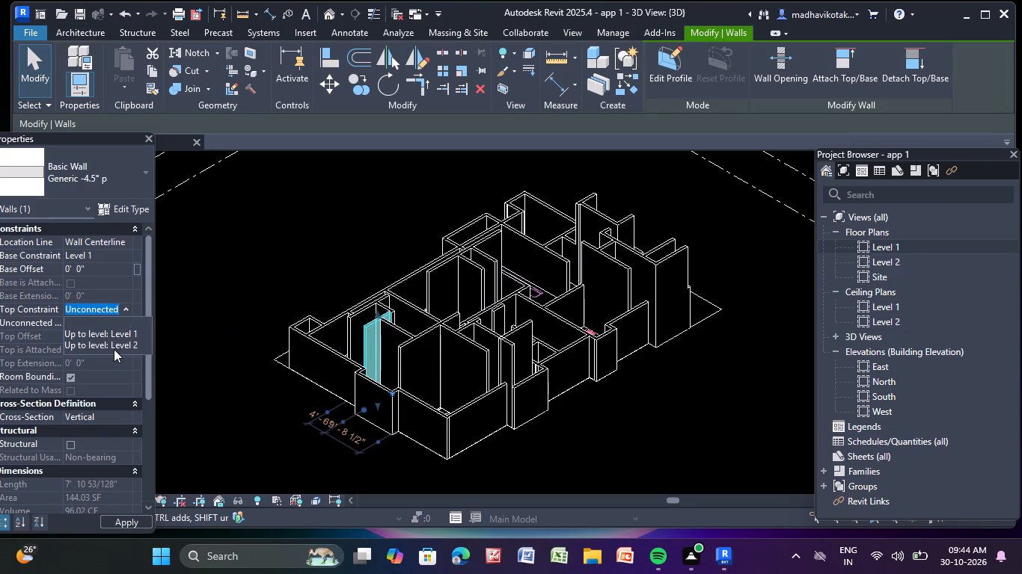
click(114, 349)
click(248, 263)
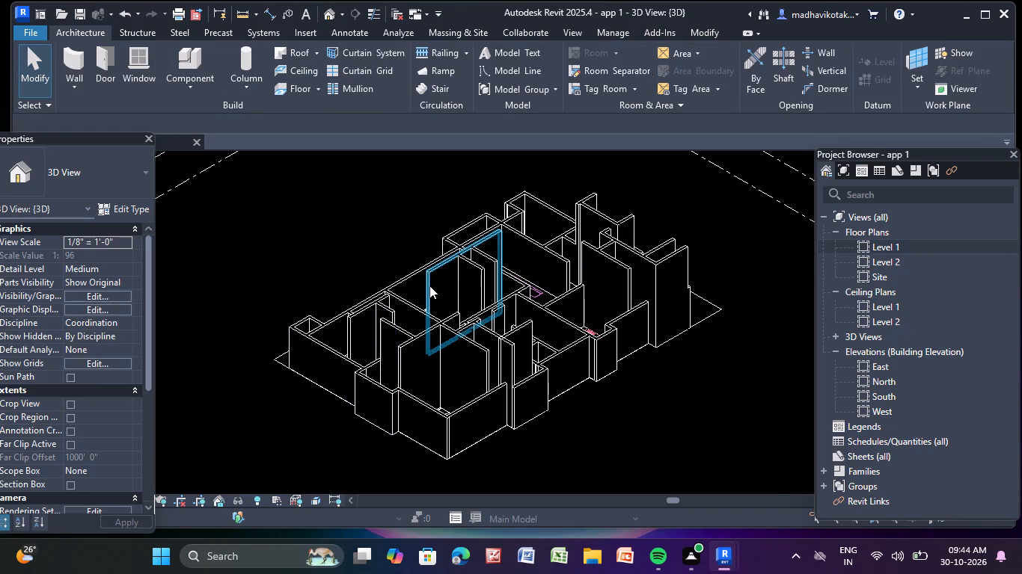
Select all instances of the Generic -4.5" p wall type and set their top constraint to Up to level: Level 2.
click(439, 271)
key(s)
key(a)
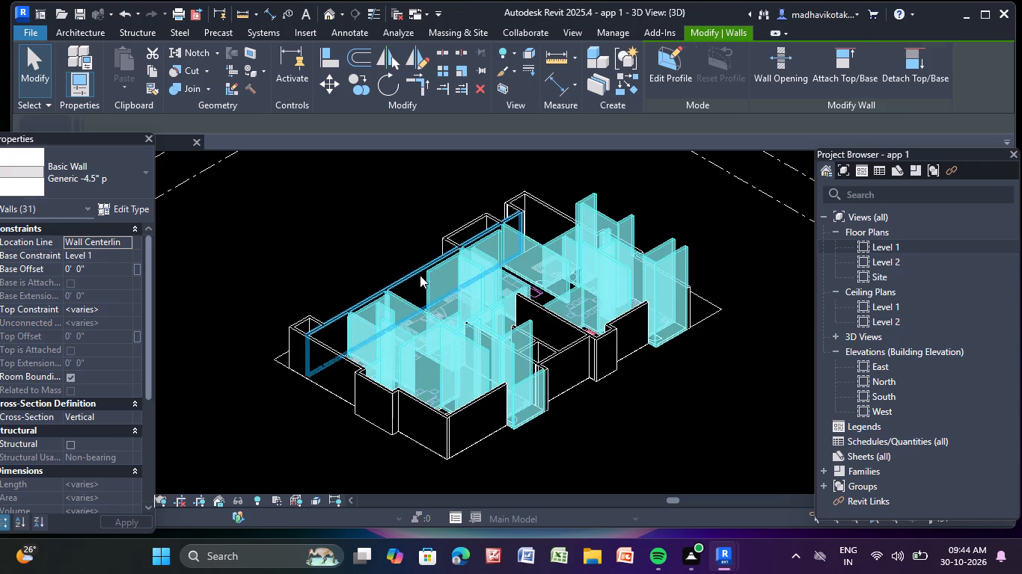
click(113, 313)
click(126, 309)
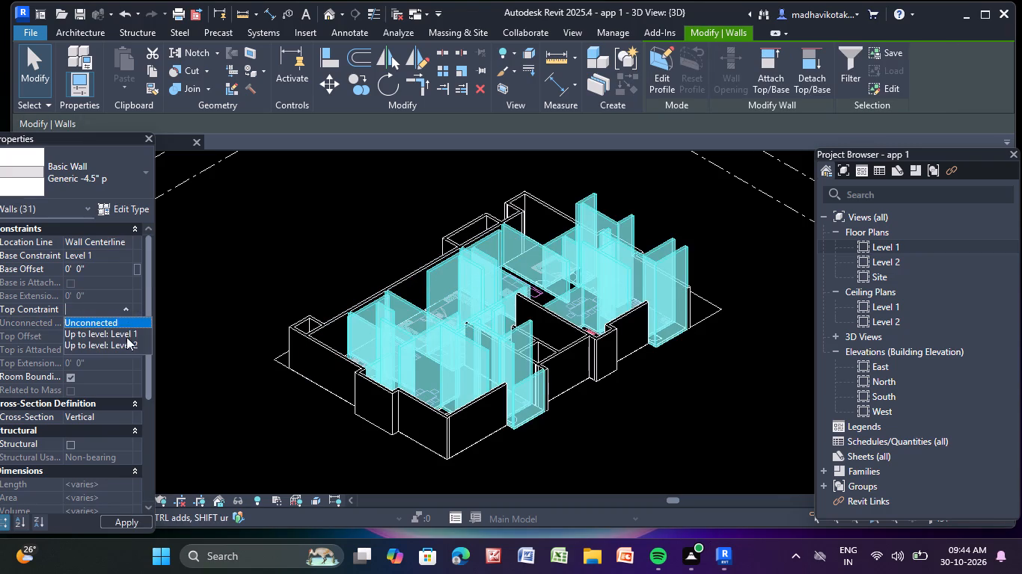
click(125, 347)
click(309, 231)
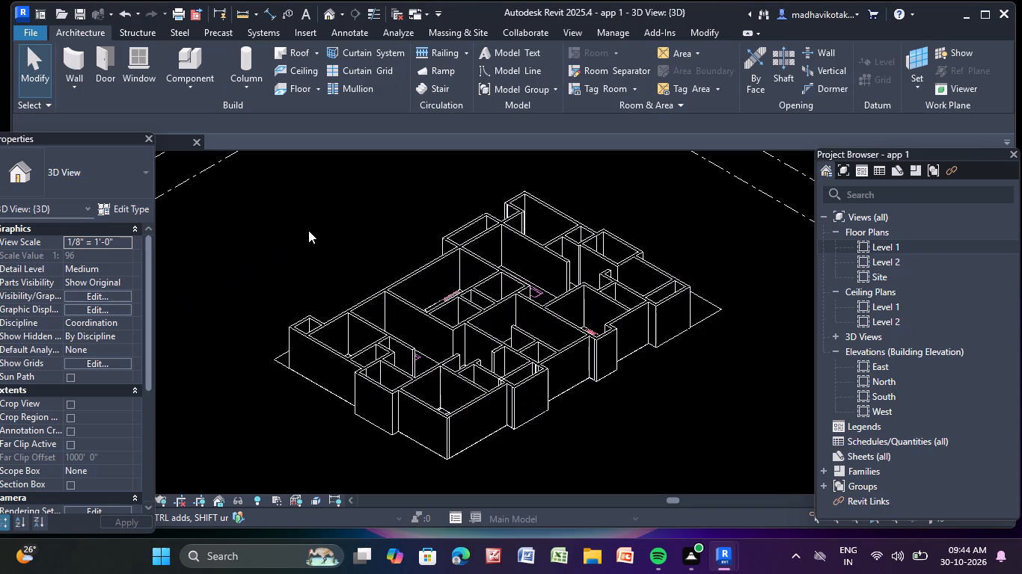
Hide the properties display and set the 3D view's visual style to Shaded.
click(145, 130)
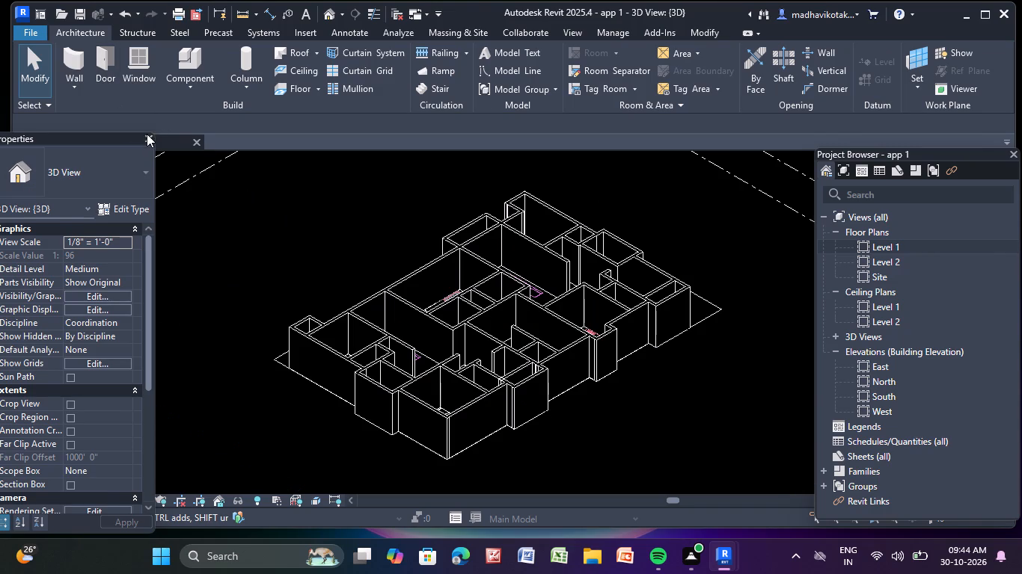
click(147, 134)
click(95, 505)
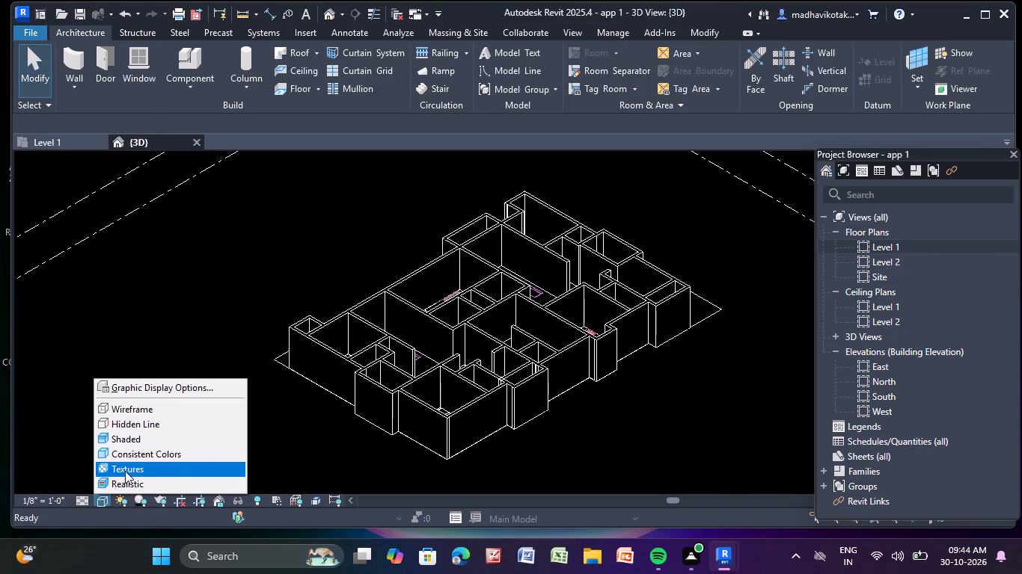
click(137, 437)
Show the properties display again beside the 3D view.
right_click(111, 300)
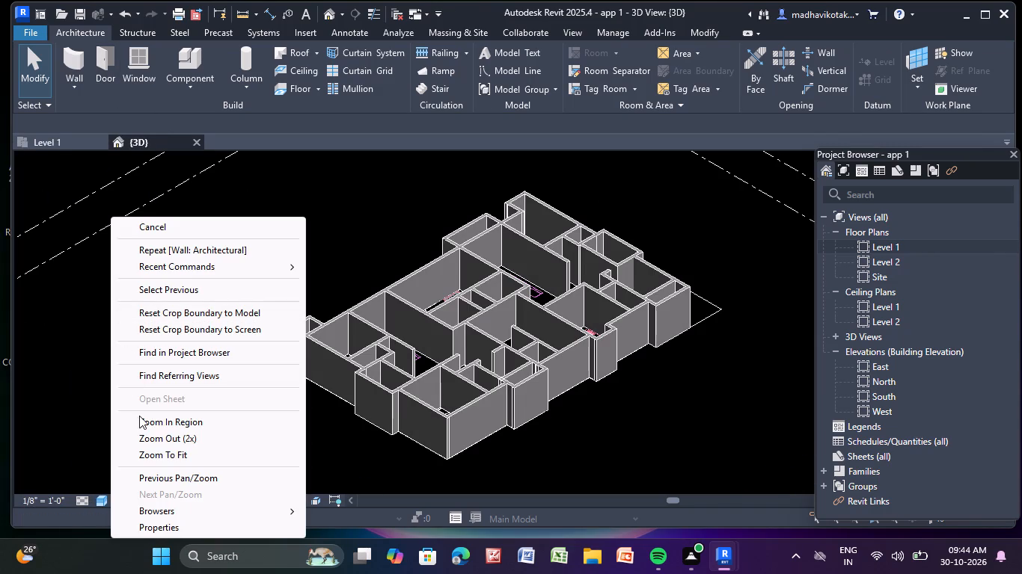
click(162, 528)
Examine the shaded 3D model from above, close up and at eye level, checking the wall tops and junctions throughout the flats.
scroll(247, 345, down, 2)
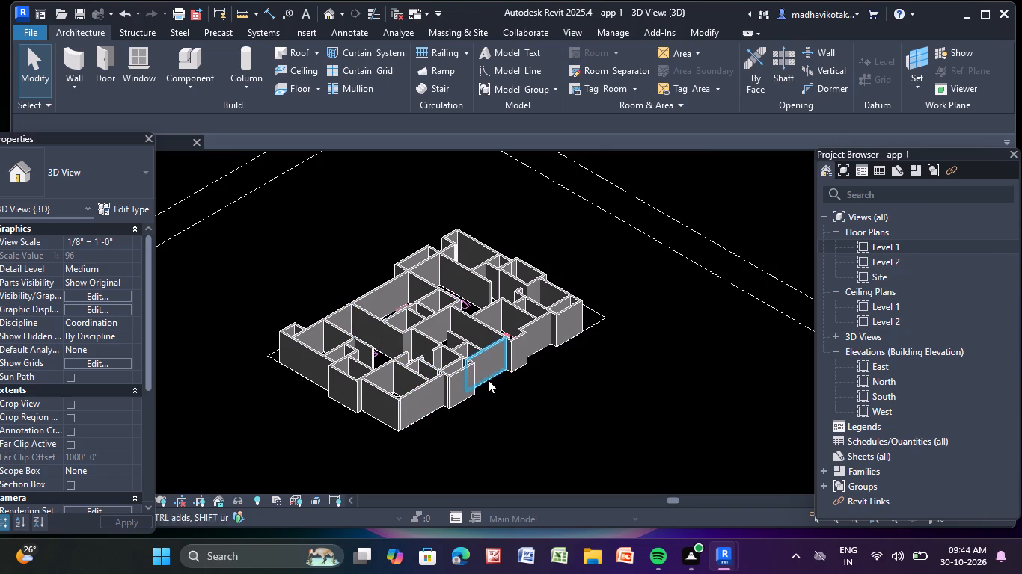
shift+middle_drag(474, 374, 499, 395)
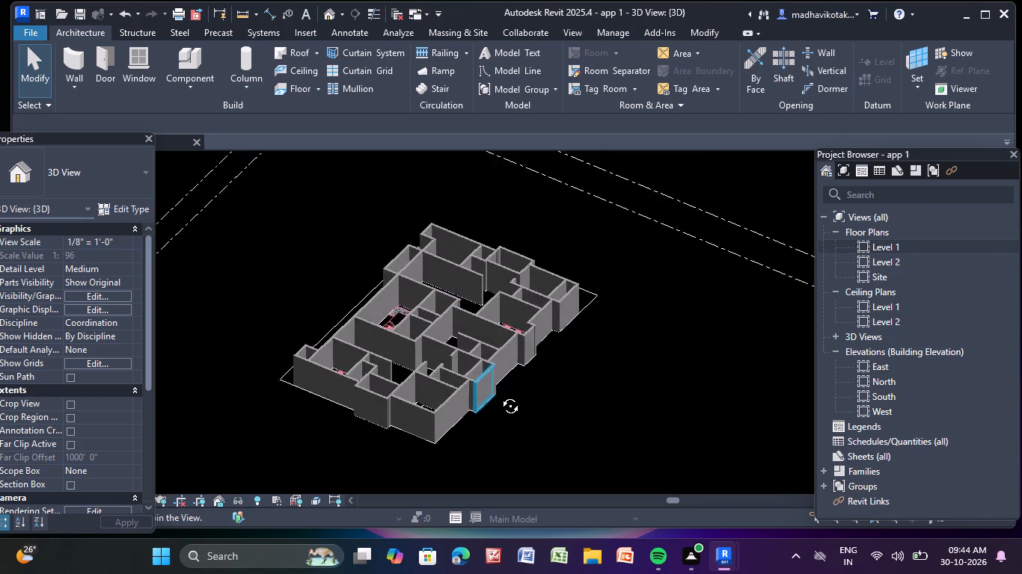
shift+middle_drag(499, 395, 544, 365)
scroll(527, 333, up, 14)
middle_drag(499, 379, 337, 318)
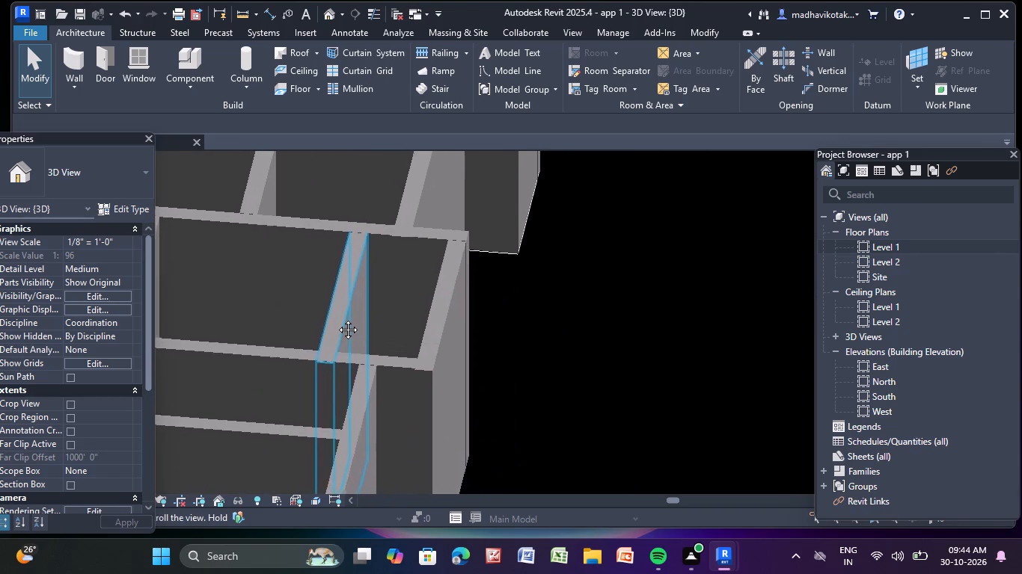
middle_drag(337, 318, 341, 316)
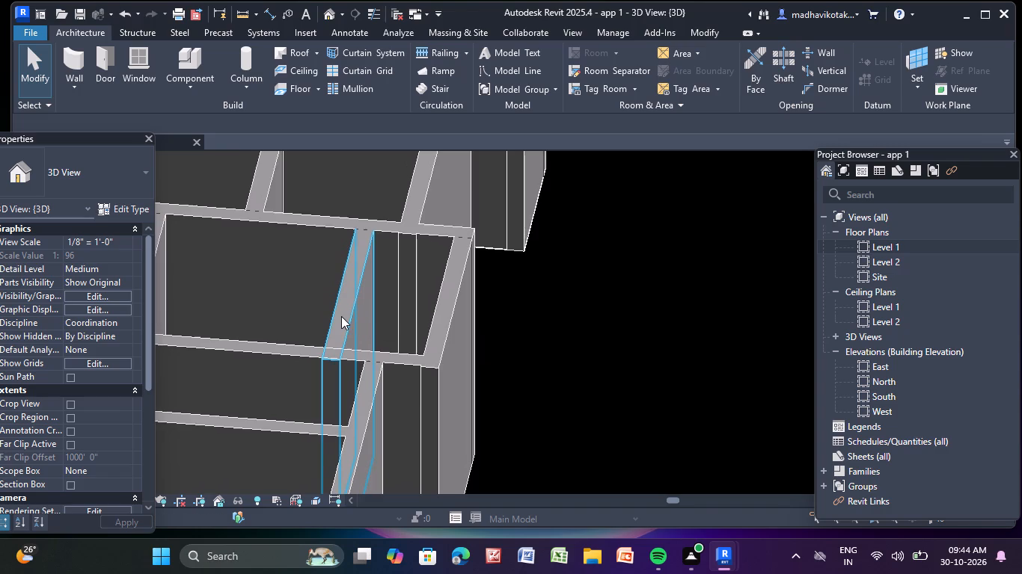
scroll(486, 336, down, 4)
shift+middle_drag(508, 348, 480, 374)
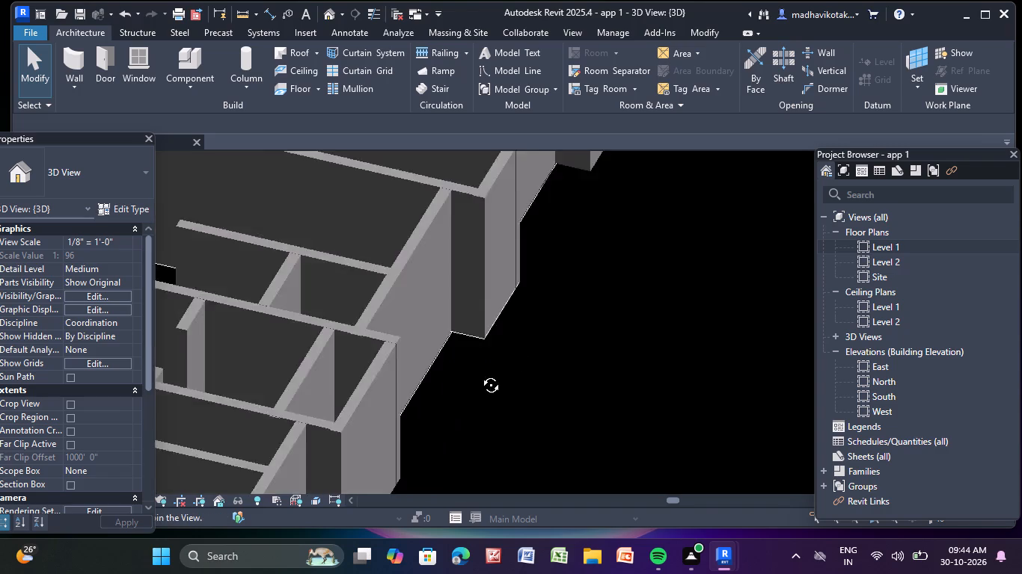
shift+middle_drag(480, 374, 374, 452)
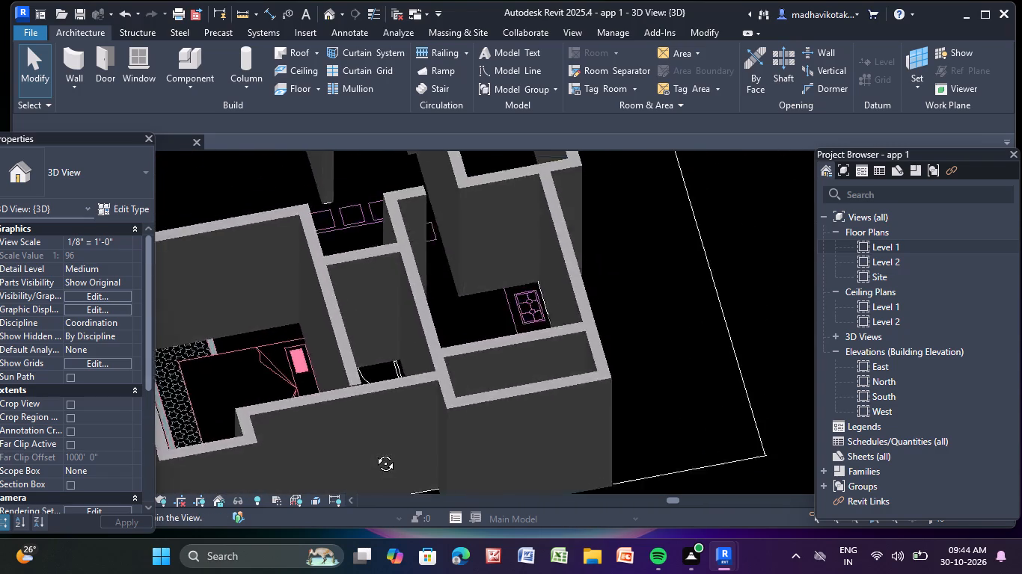
shift+middle_drag(374, 452, 509, 313)
scroll(512, 318, down, 8)
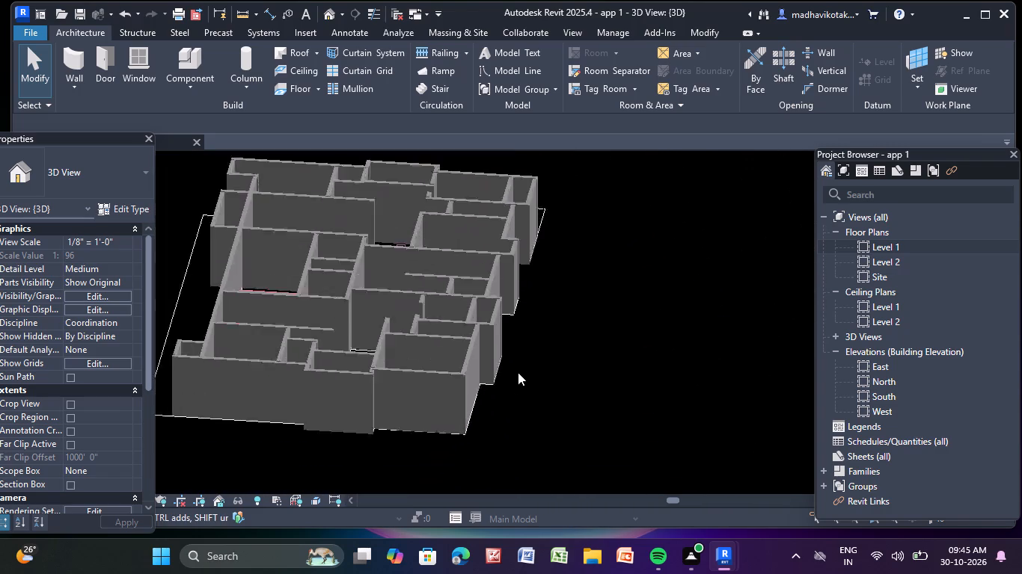
scroll(518, 372, down, 2)
shift+middle_drag(332, 339, 387, 342)
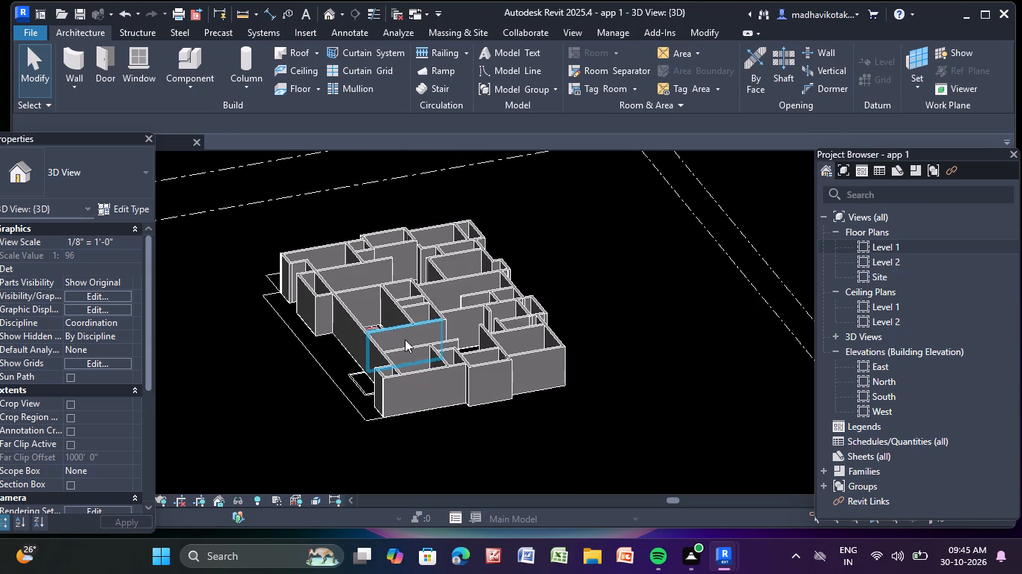
shift+middle_drag(634, 274, 583, 377)
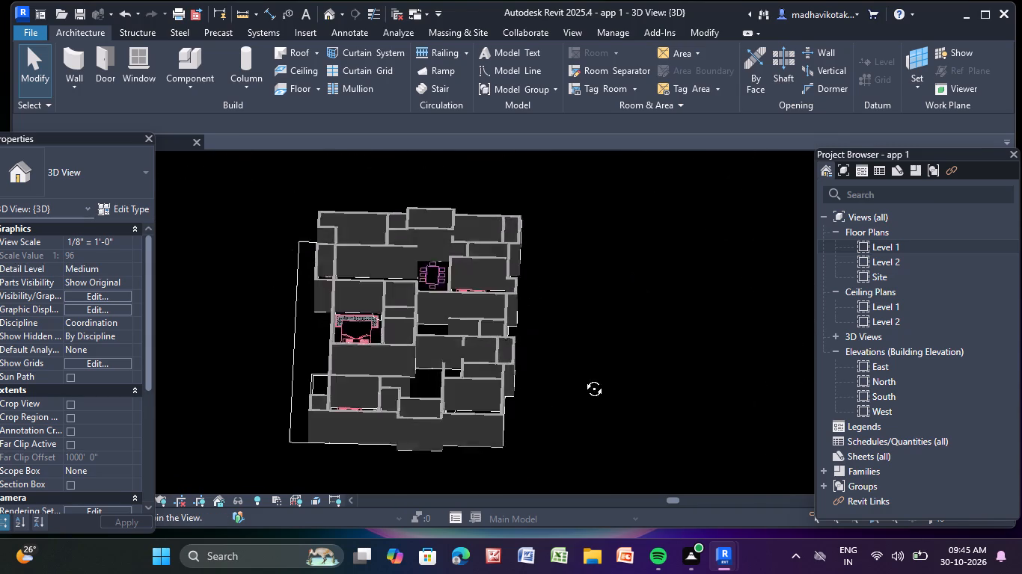
shift+middle_drag(583, 377, 553, 425)
shift+scroll(361, 203, up, 5)
scroll(375, 202, up, 4)
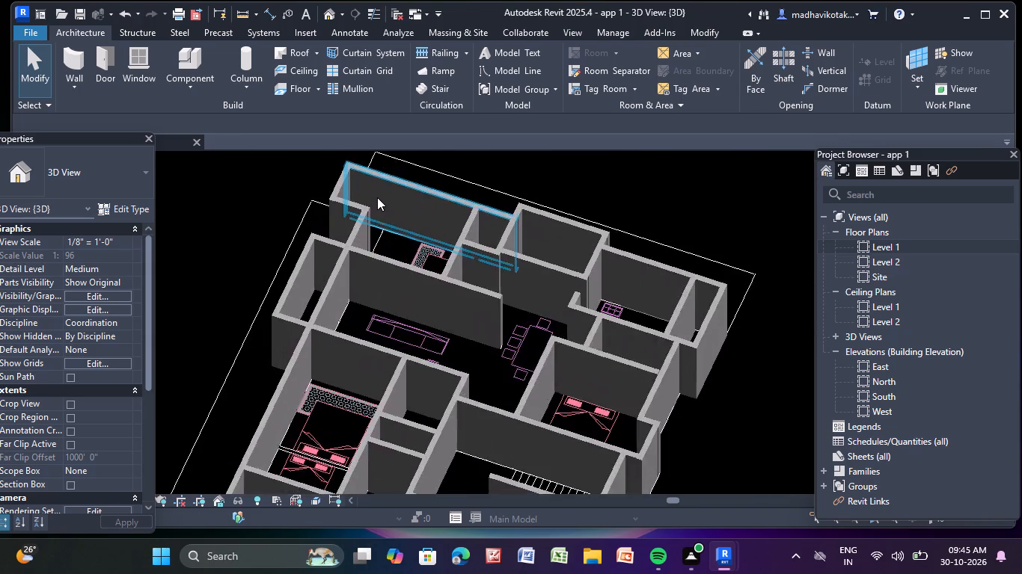
scroll(377, 197, up, 6)
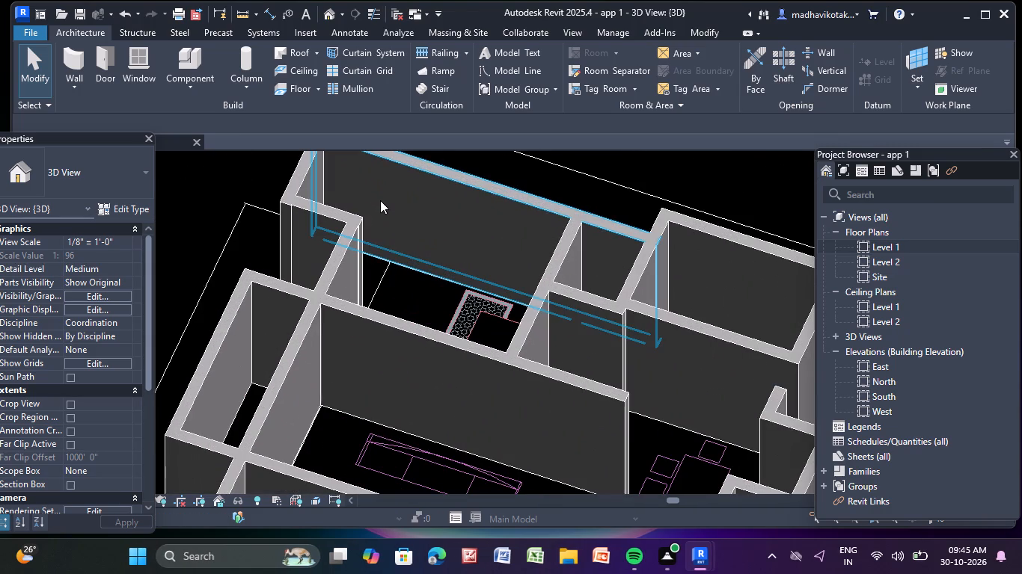
scroll(382, 203, down, 12)
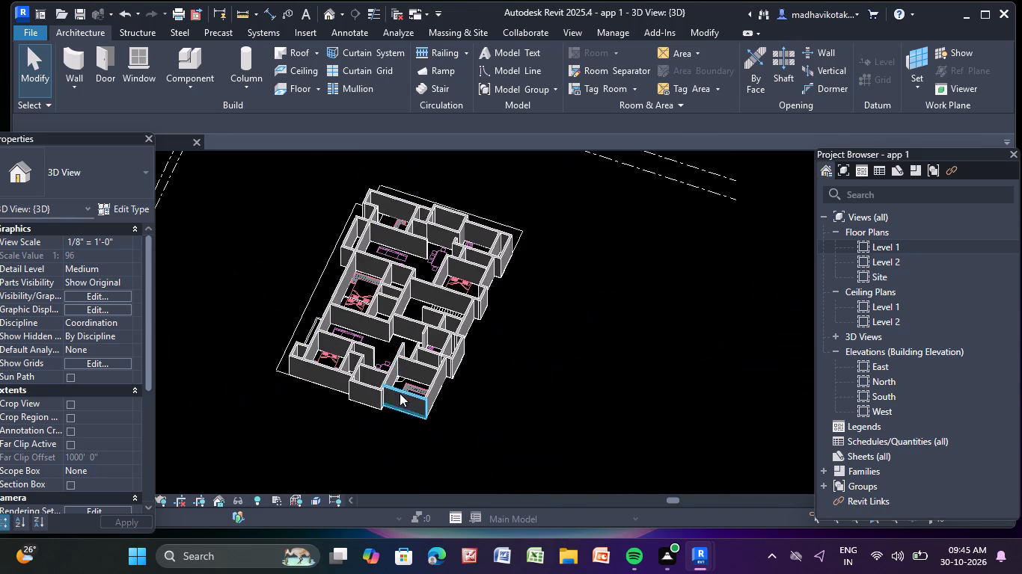
shift+middle_drag(387, 418, 435, 214)
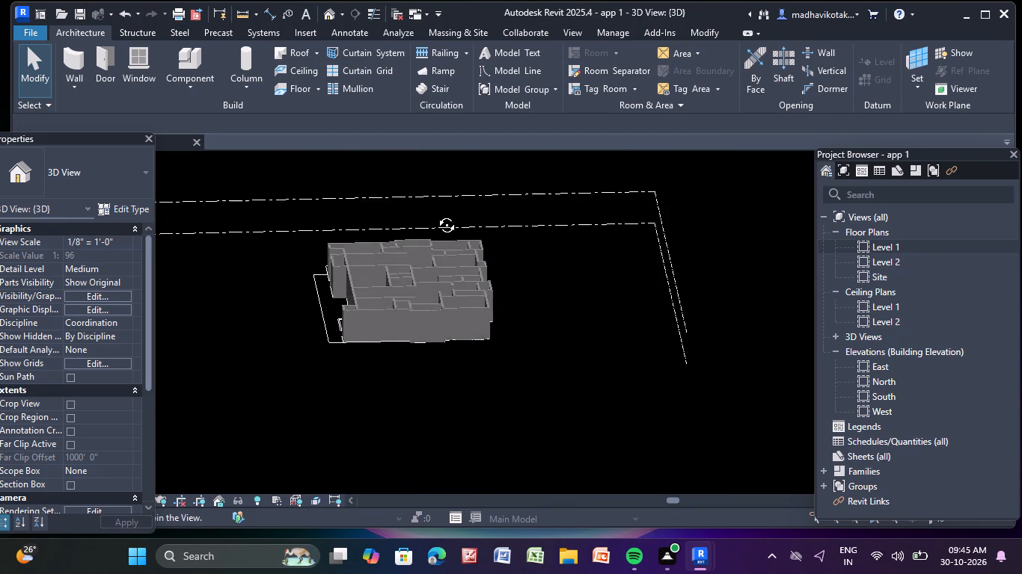
shift+middle_drag(435, 214, 430, 197)
middle_drag(475, 351, 471, 306)
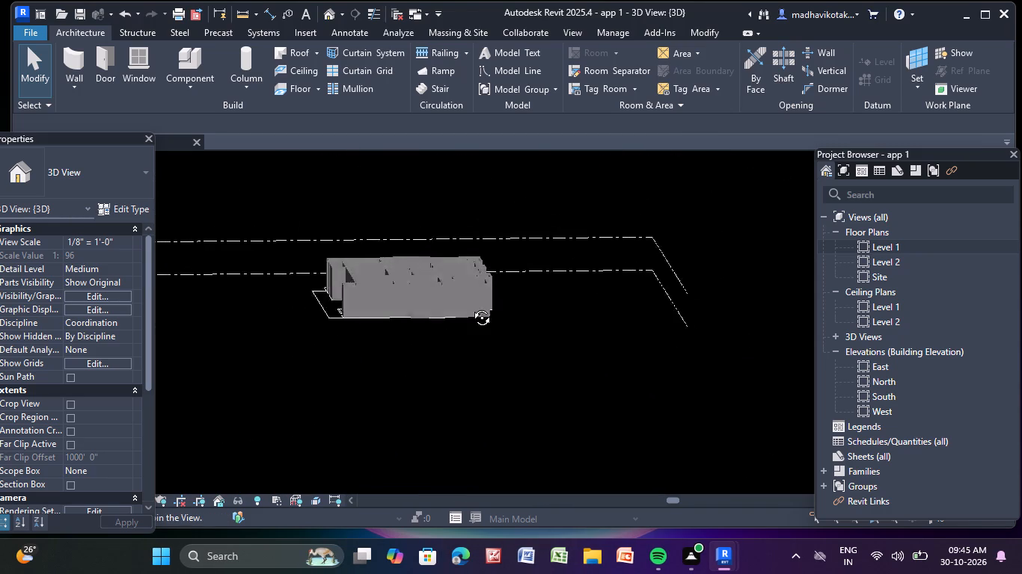
middle_drag(471, 306, 461, 305)
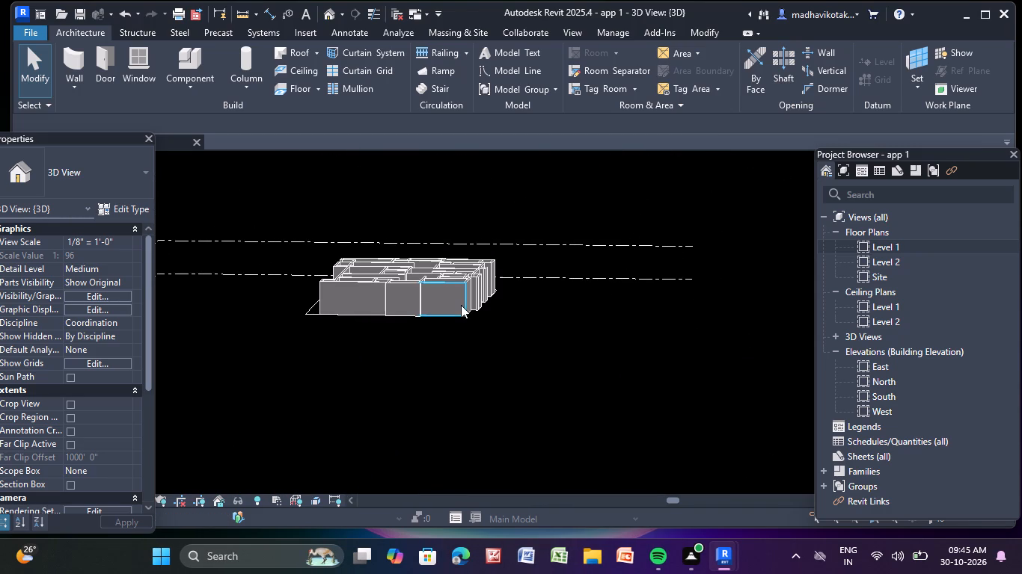
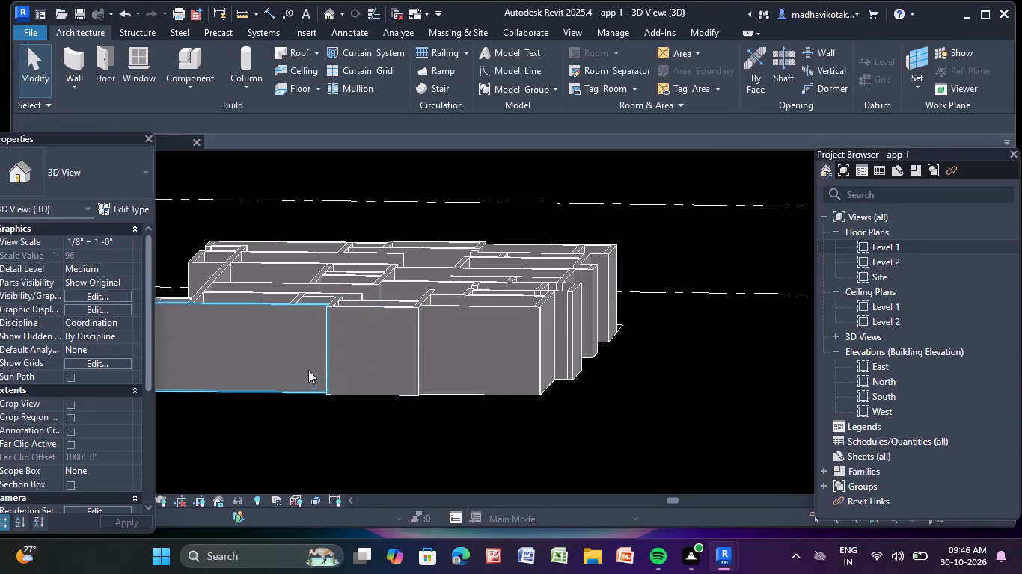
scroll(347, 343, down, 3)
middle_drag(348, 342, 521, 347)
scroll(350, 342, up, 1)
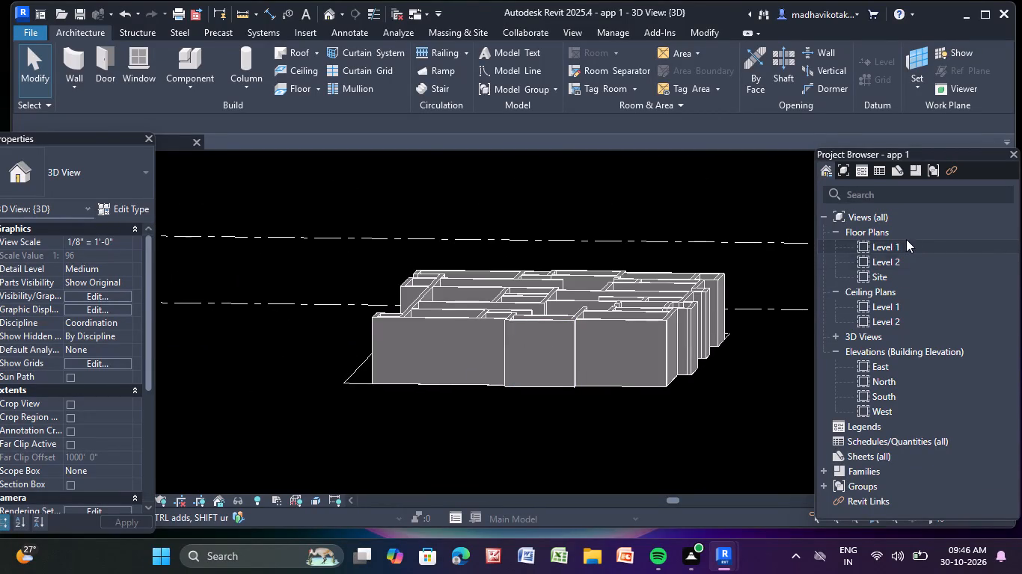
On the Level 1 plan, create a Generic - 12" floor with one rectangular boundary enclosing the building's full outer extents.
double_click(904, 247)
scroll(627, 309, down, 5)
middle_drag(618, 310, 534, 343)
scroll(529, 345, up, 2)
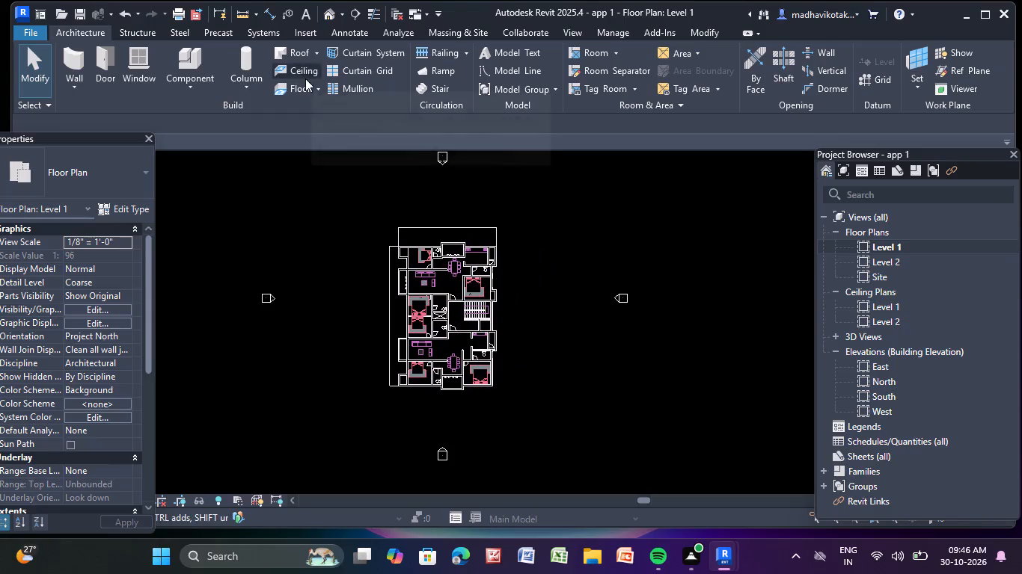
click(293, 93)
scroll(426, 262, up, 5)
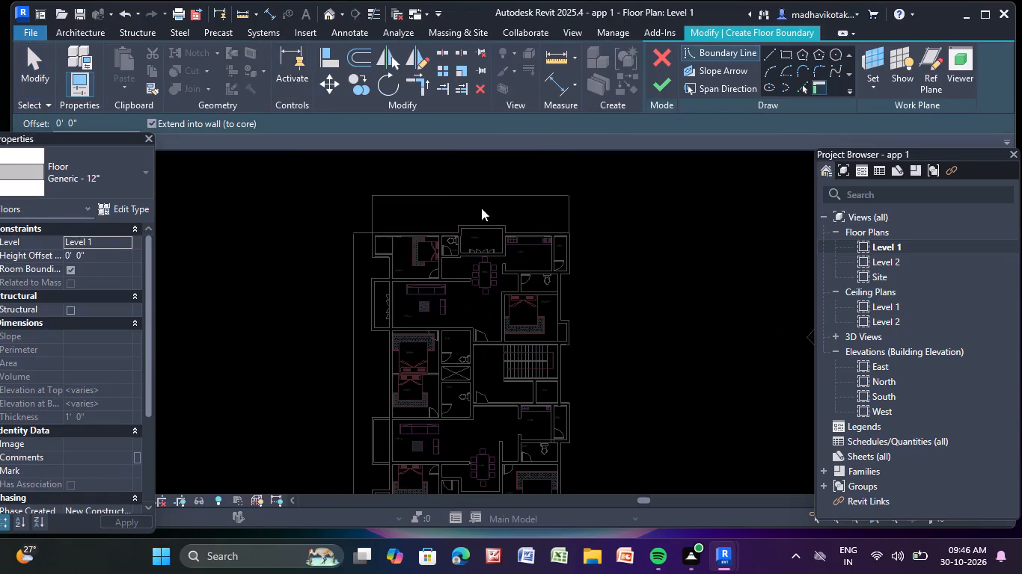
click(789, 53)
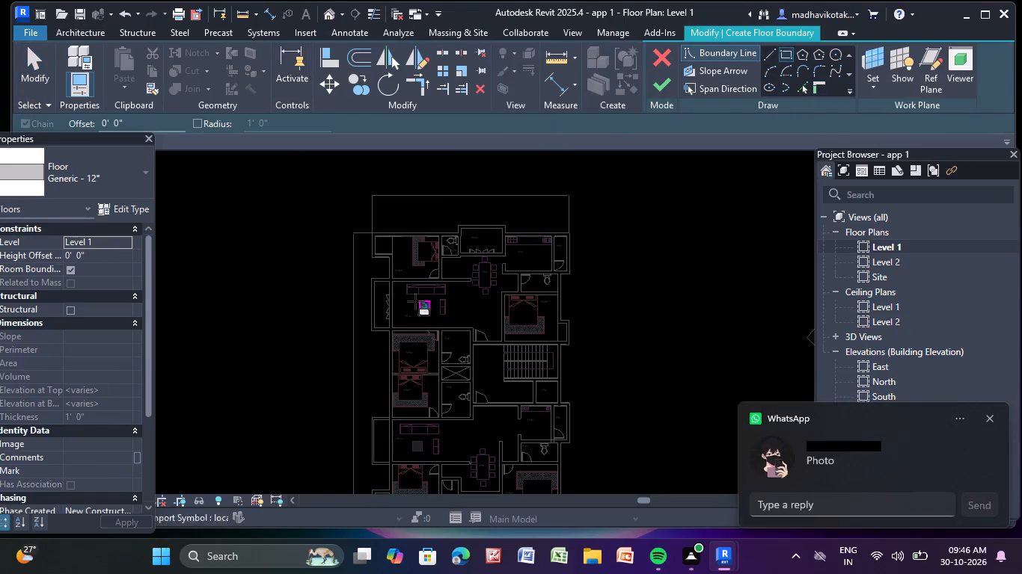
scroll(404, 268, up, 9)
middle_drag(405, 241, 284, 347)
middle_drag(201, 274, 232, 265)
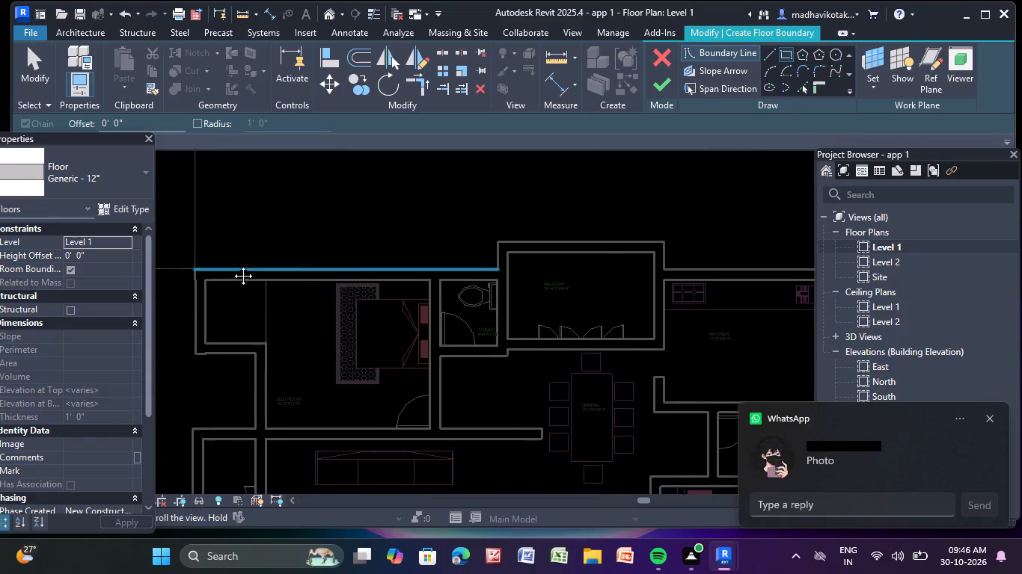
middle_drag(232, 265, 253, 262)
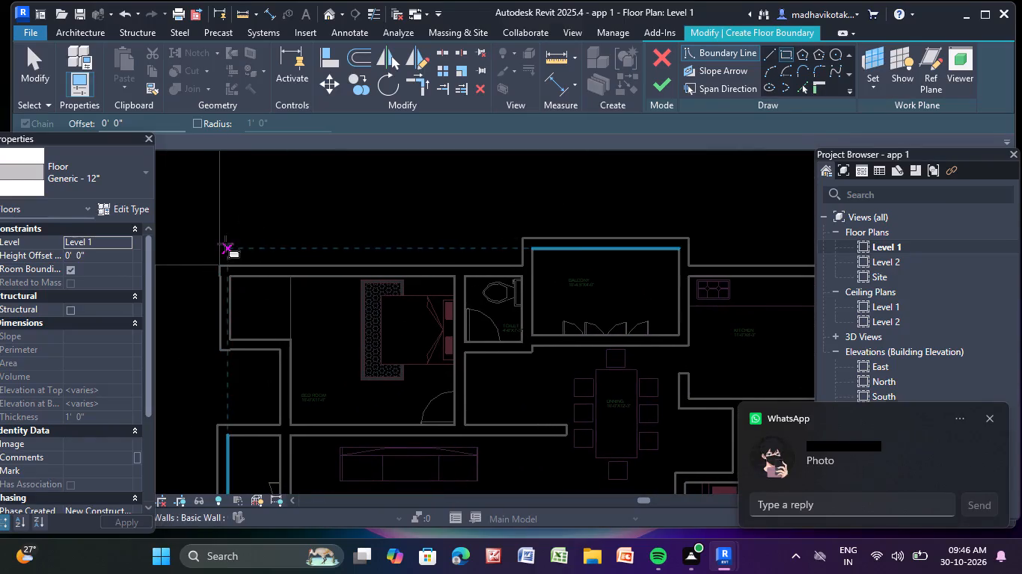
click(222, 235)
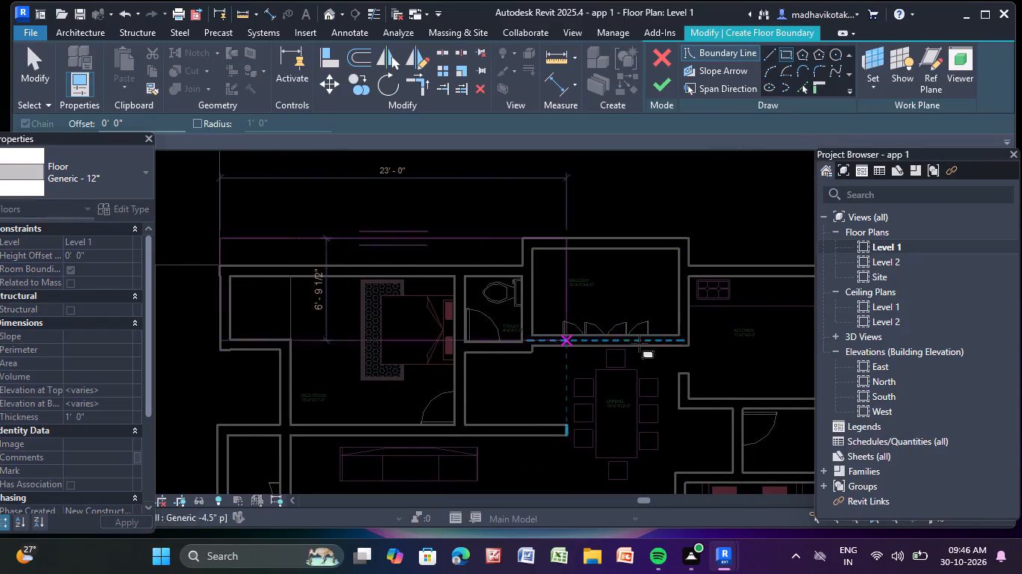
scroll(720, 352, down, 5)
middle_drag(723, 354, 495, 135)
scroll(588, 373, down, 1)
middle_drag(588, 373, 601, 296)
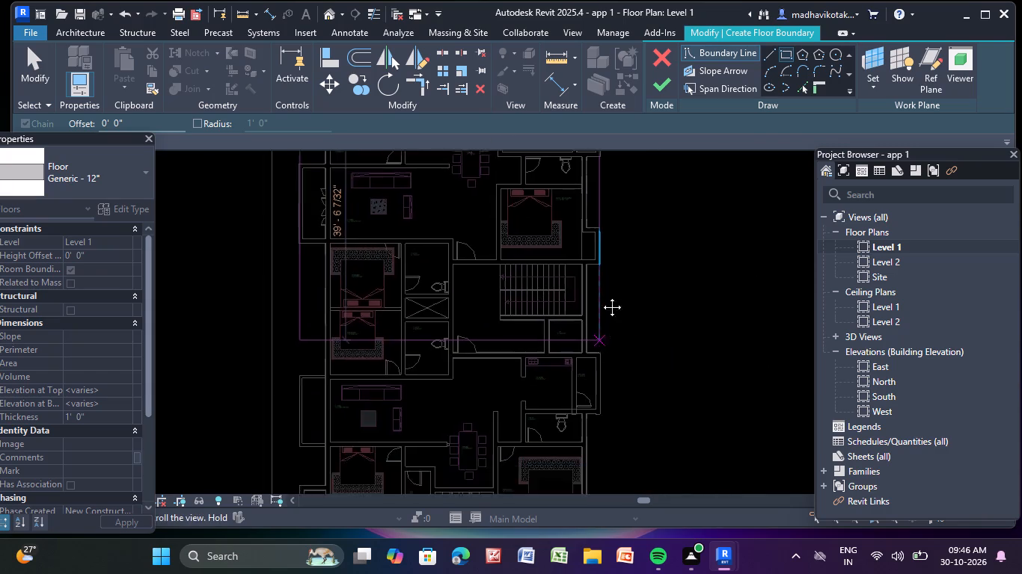
middle_drag(601, 296, 597, 129)
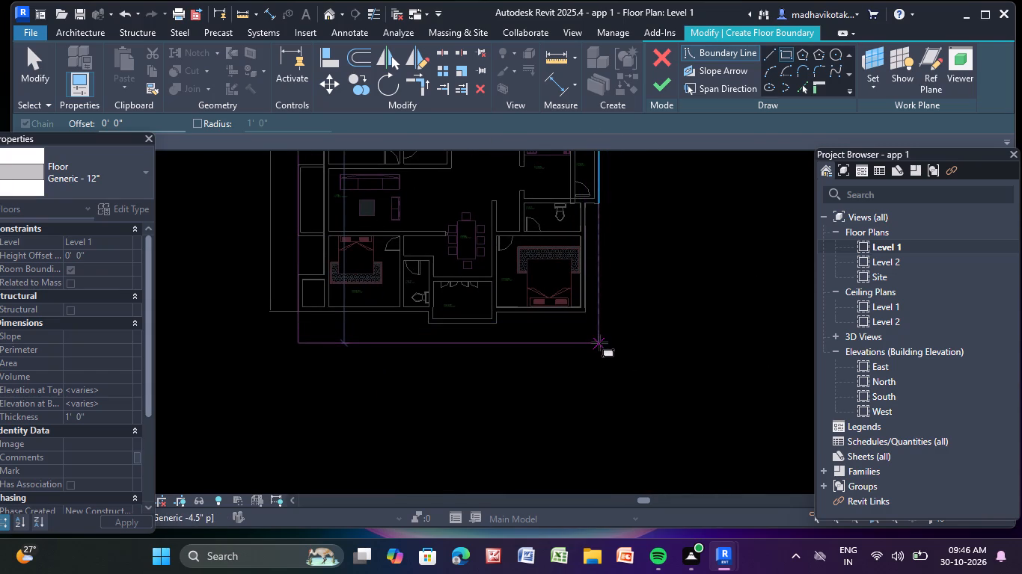
click(603, 327)
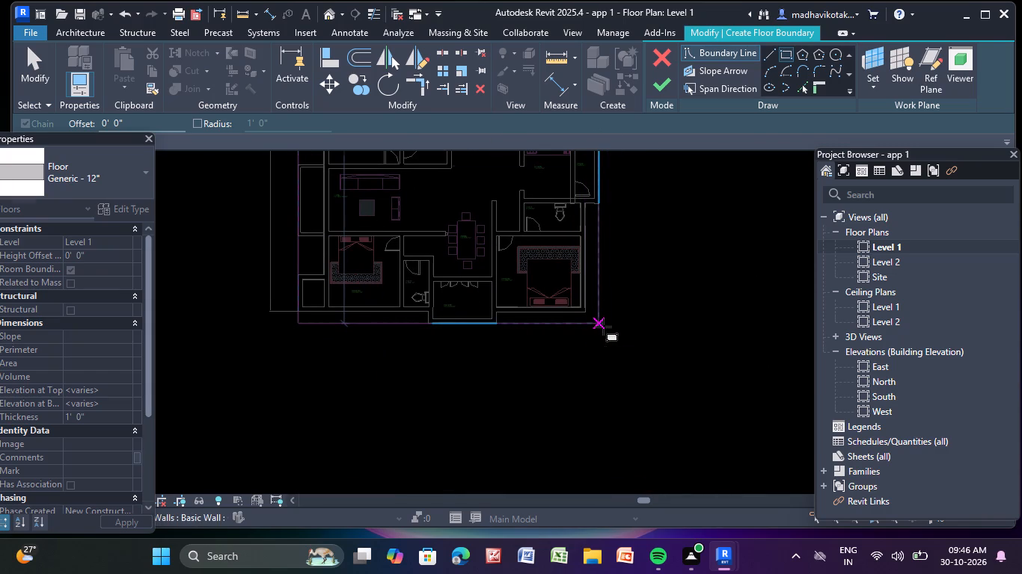
click(667, 89)
click(632, 291)
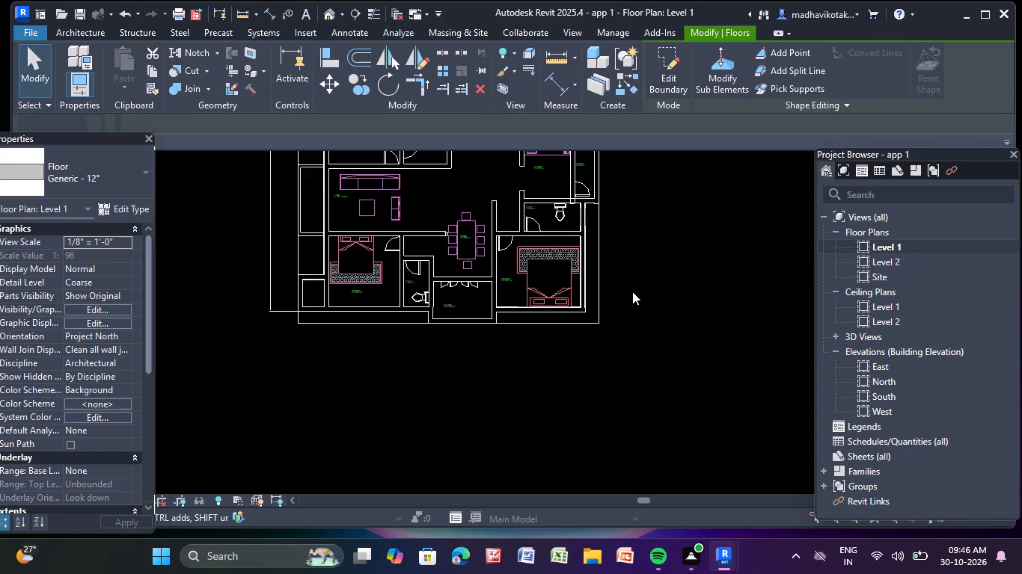
Examine the new floor slab under the walls in the 3D view, from the side, from above and at its edges.
scroll(632, 291, down, 6)
middle_drag(632, 291, 475, 392)
click(327, 12)
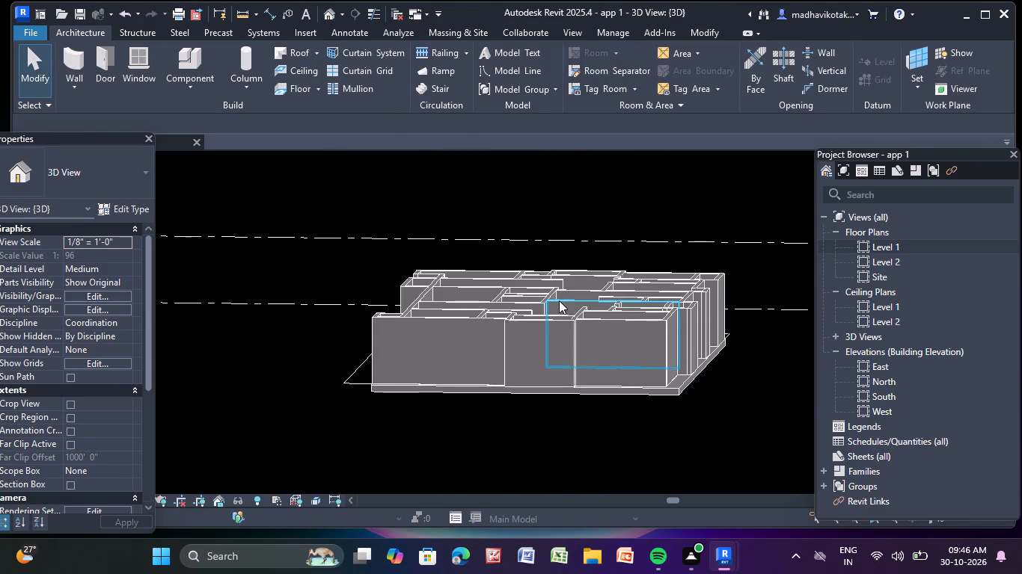
scroll(539, 428, down, 3)
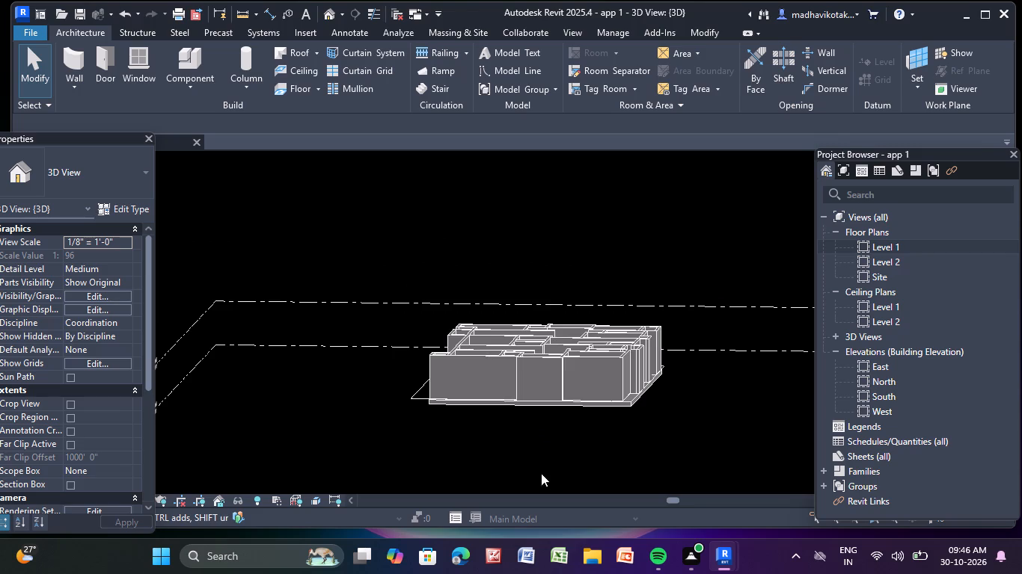
shift+middle_drag(536, 447, 345, 427)
shift+scroll(453, 388, down, 1)
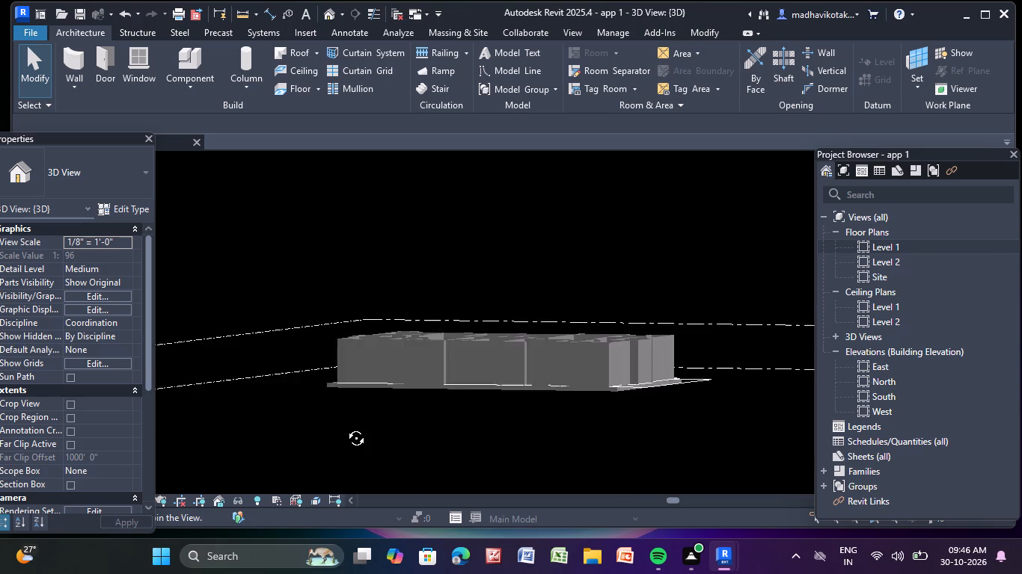
shift+middle_drag(345, 427, 346, 446)
scroll(466, 338, up, 6)
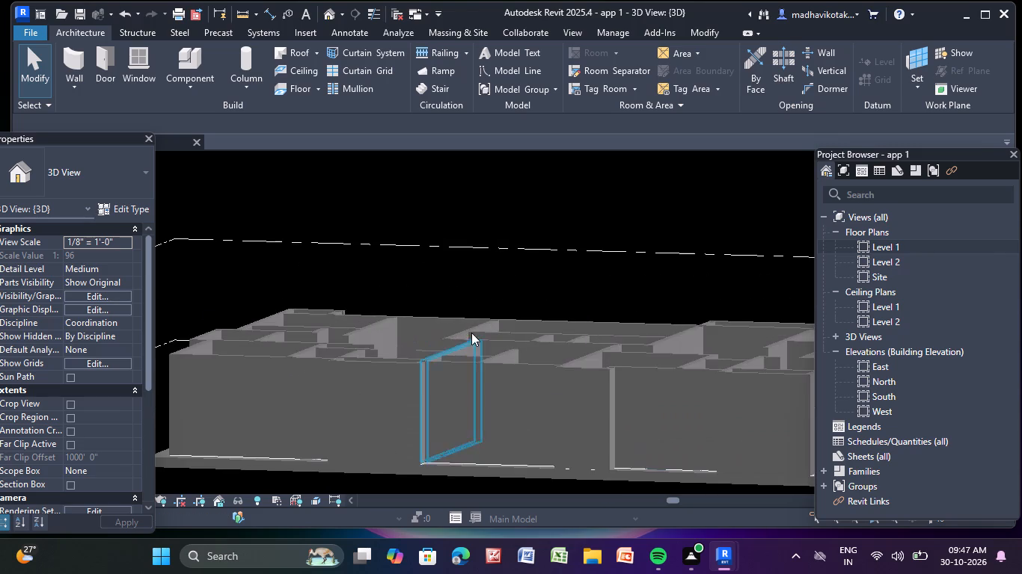
shift+middle_drag(723, 274, 471, 350)
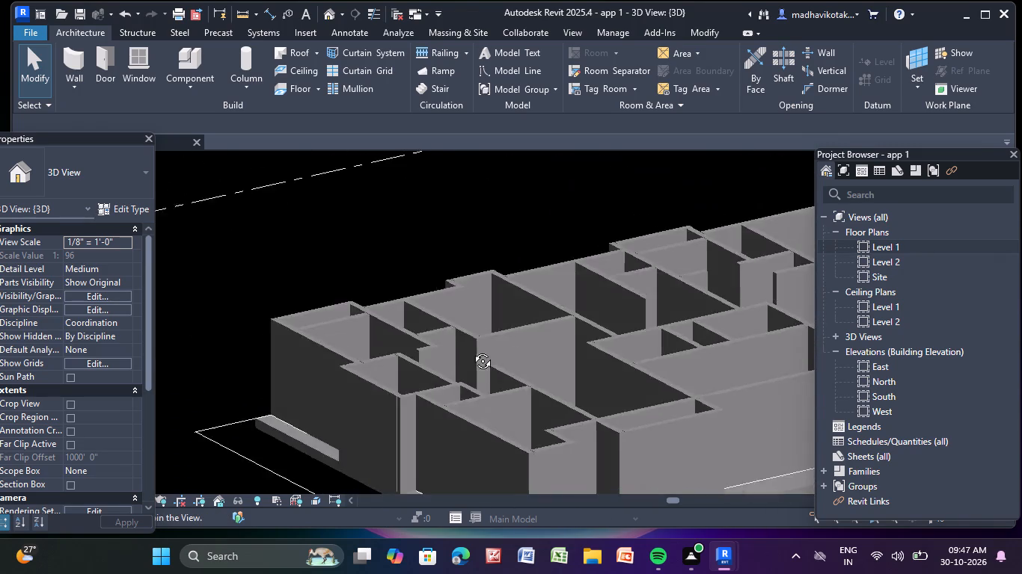
shift+middle_drag(471, 350, 411, 291)
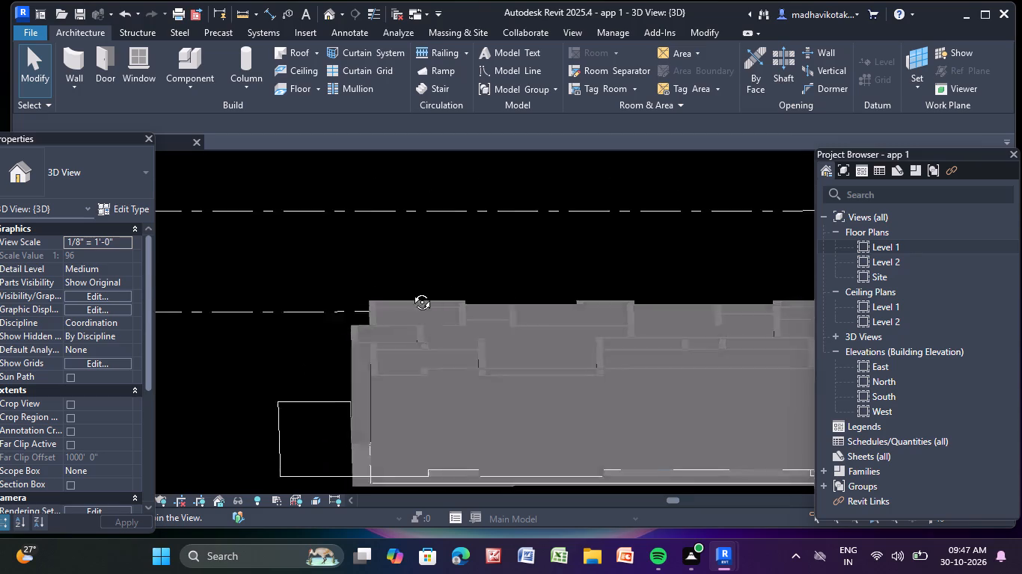
shift+middle_drag(411, 291, 407, 262)
scroll(401, 259, down, 4)
middle_click(401, 259)
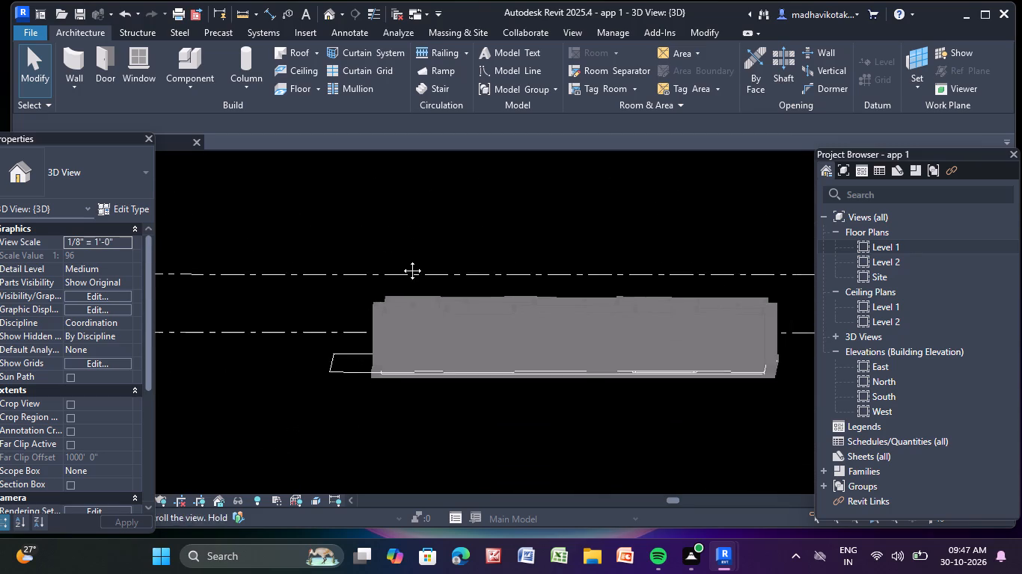
scroll(656, 388, down, 4)
middle_drag(654, 389, 368, 372)
shift+middle_drag(560, 345, 569, 368)
shift+middle_drag(438, 354, 572, 336)
shift+middle_drag(558, 349, 454, 383)
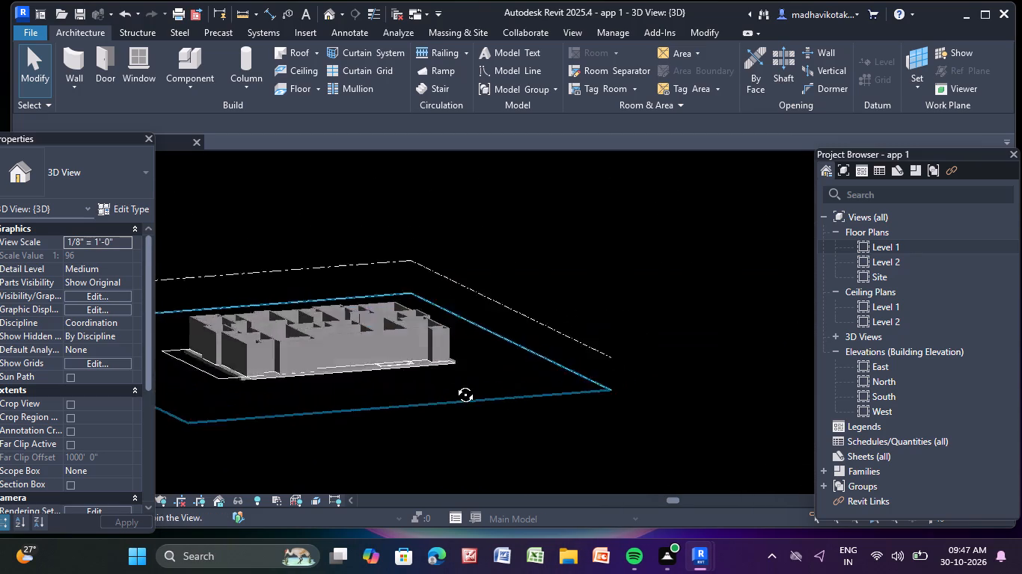
shift+middle_drag(454, 383, 417, 347)
scroll(414, 345, down, 3)
middle_drag(413, 345, 560, 342)
scroll(440, 349, up, 4)
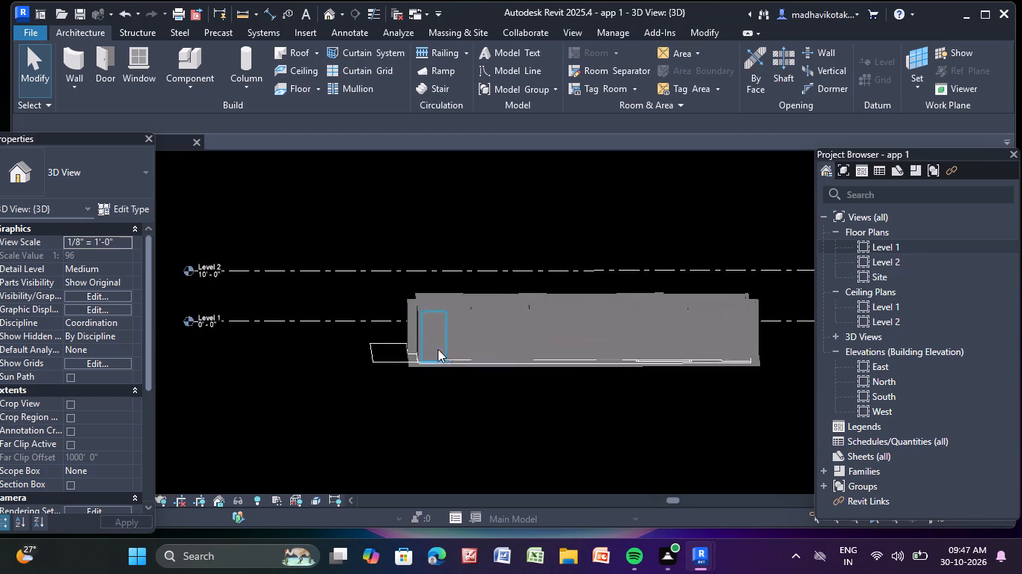
scroll(438, 349, up, 5)
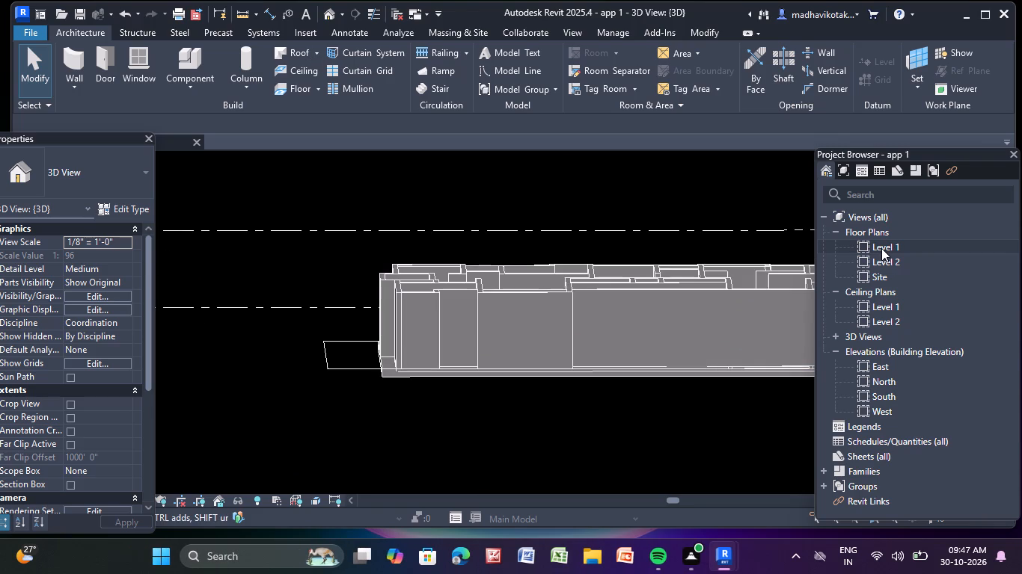
On the Level 1 plan, load the Doors_Garage_Timber_Side_Hung_Glazing family from the Doors category of the Autodesk cloud library.
double_click(883, 247)
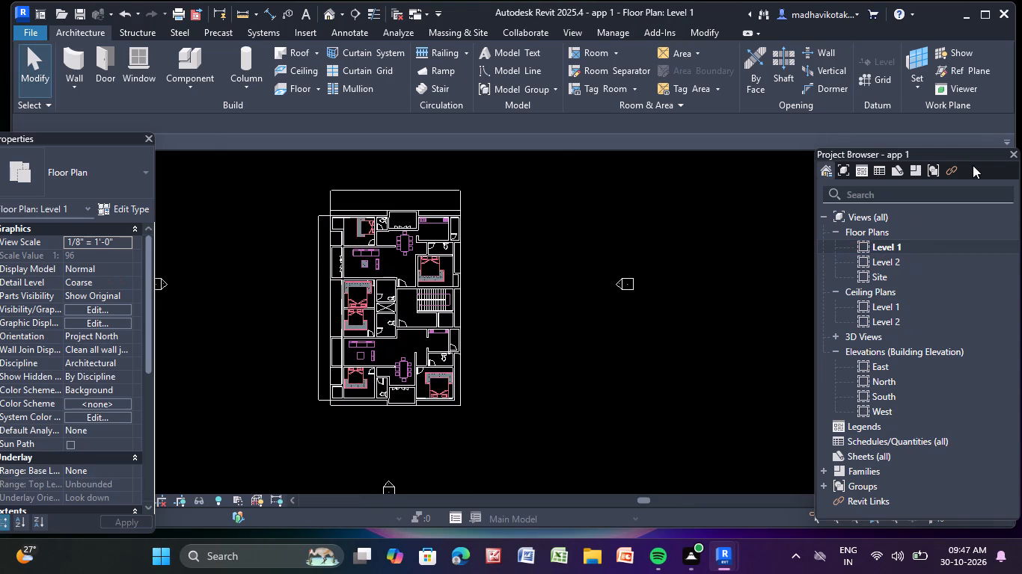
scroll(373, 227, up, 9)
middle_drag(386, 200, 395, 255)
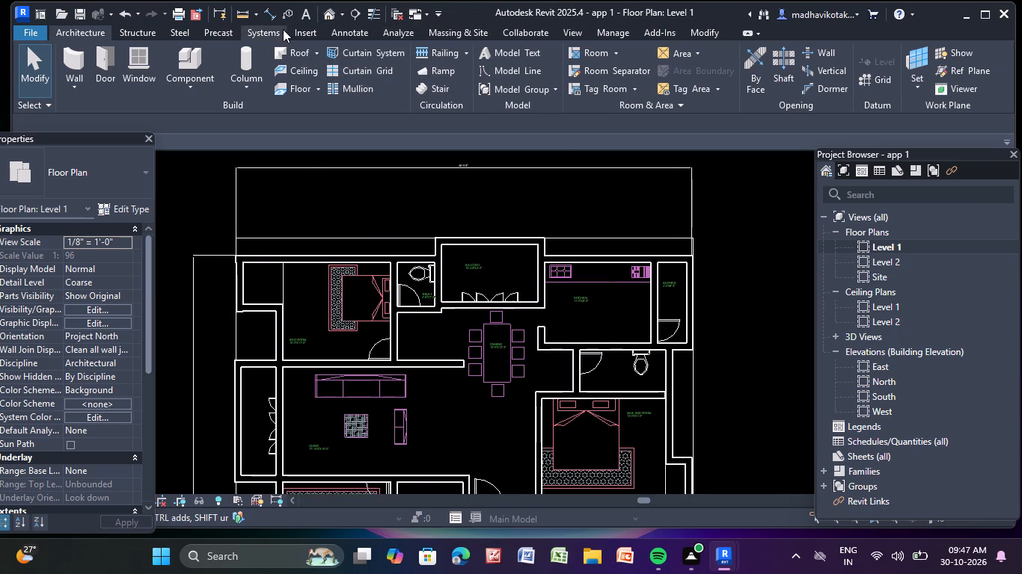
click(302, 34)
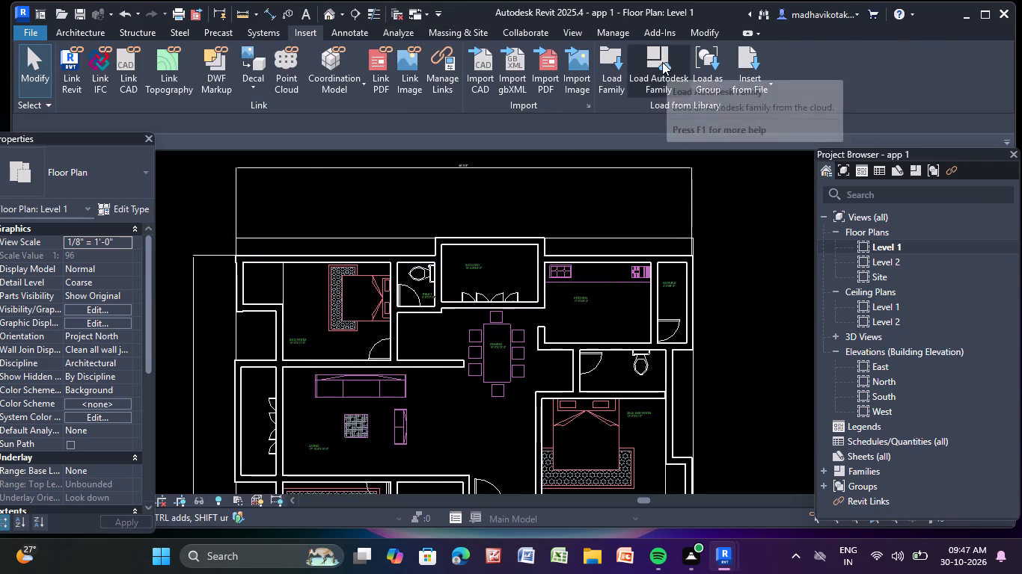
click(662, 62)
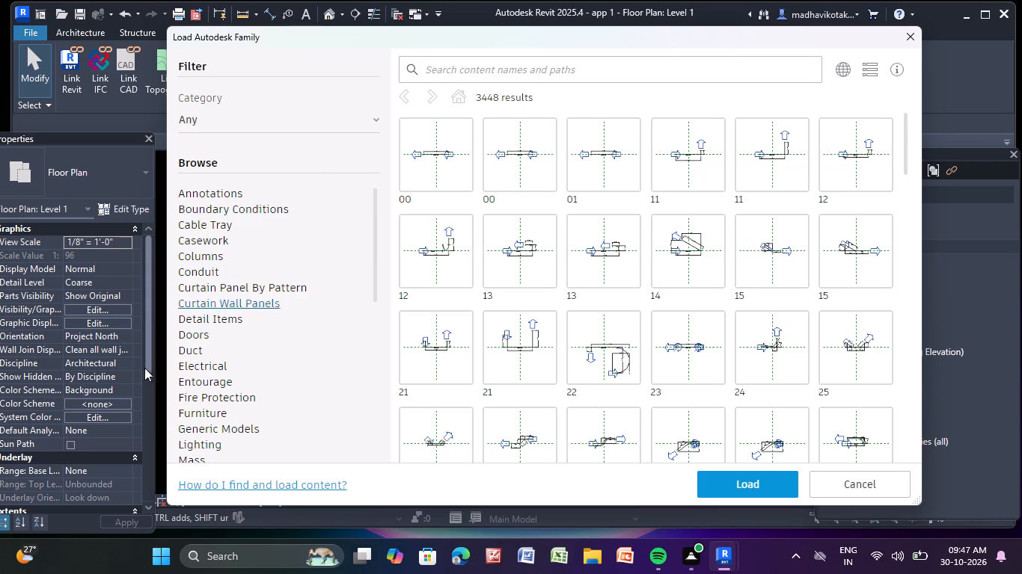
click(205, 334)
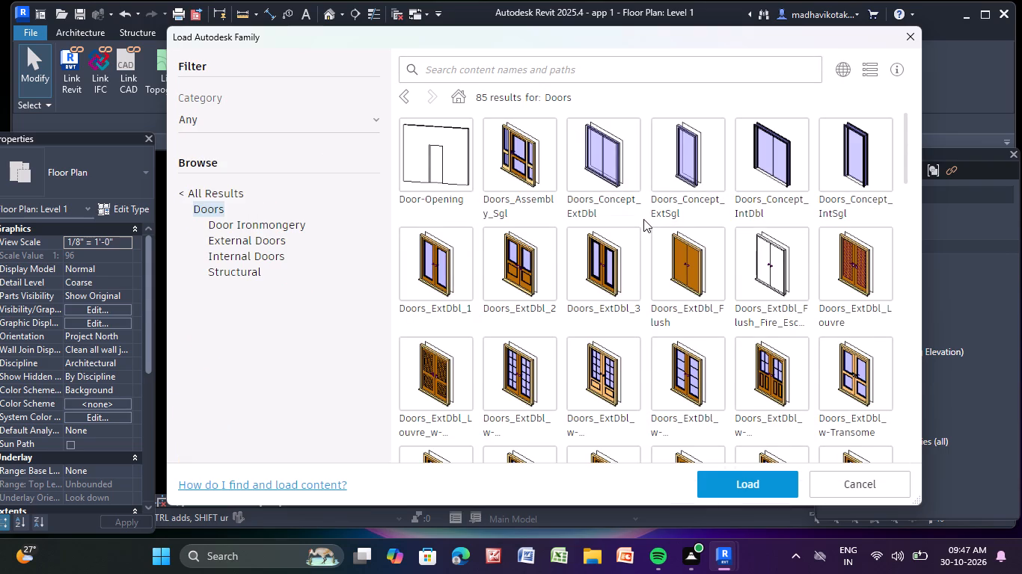
scroll(643, 219, down, 9)
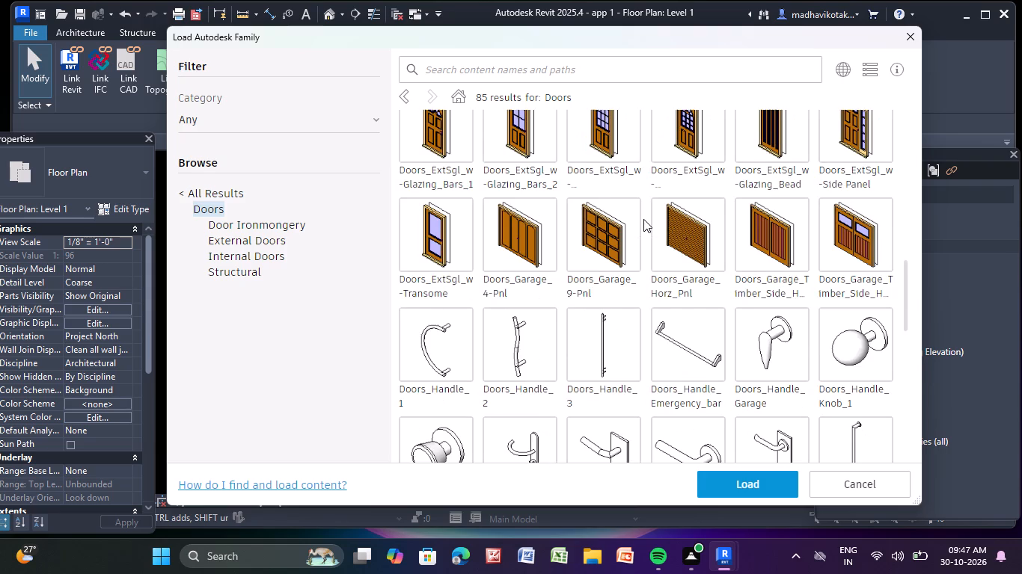
scroll(643, 219, up, 1)
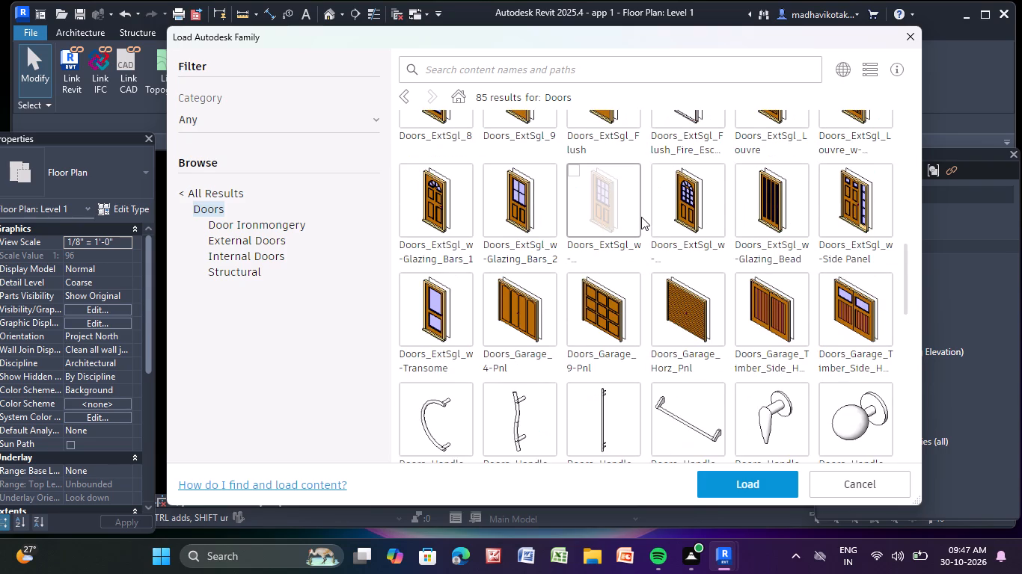
scroll(847, 164, up, 1)
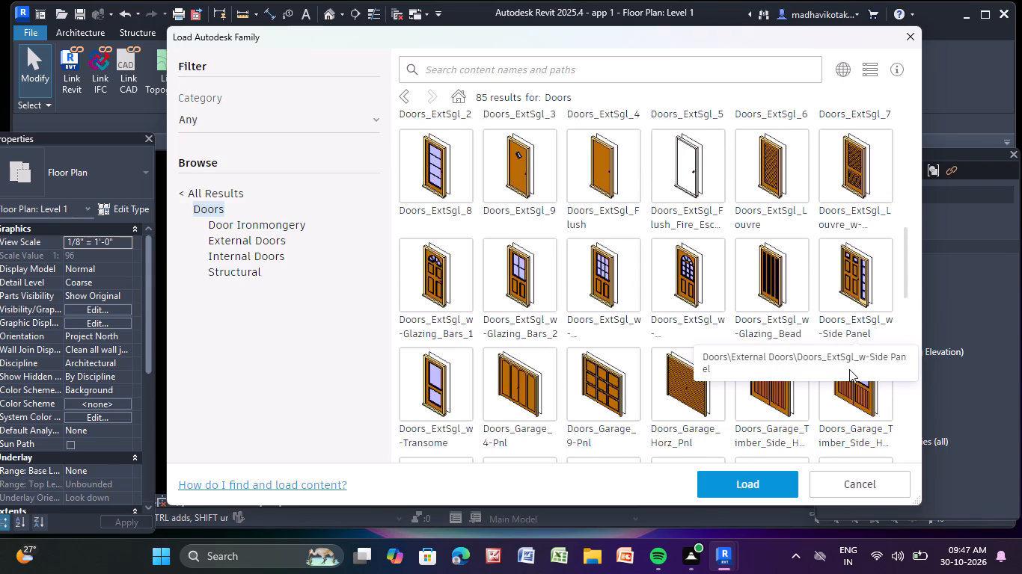
click(852, 392)
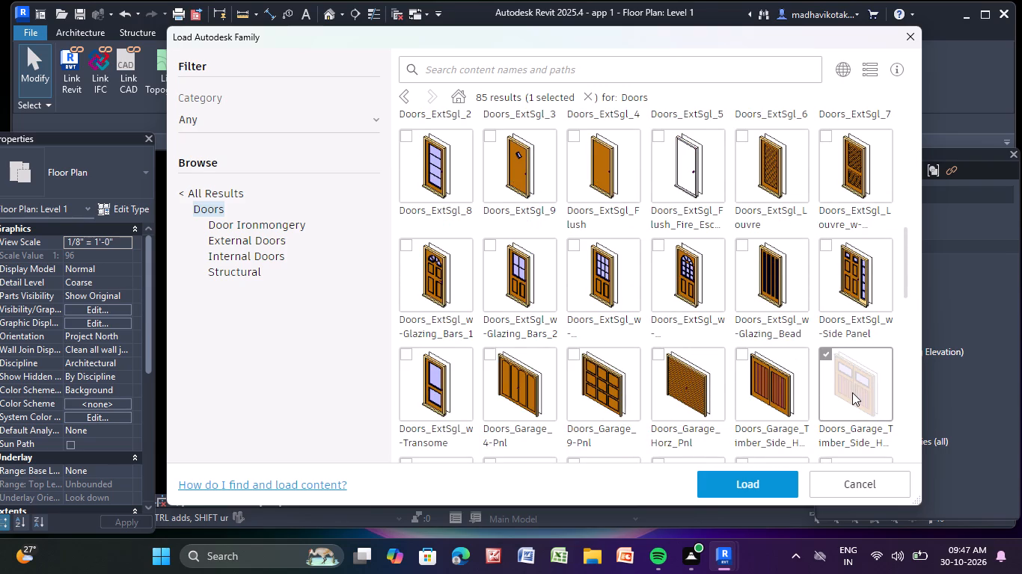
click(743, 484)
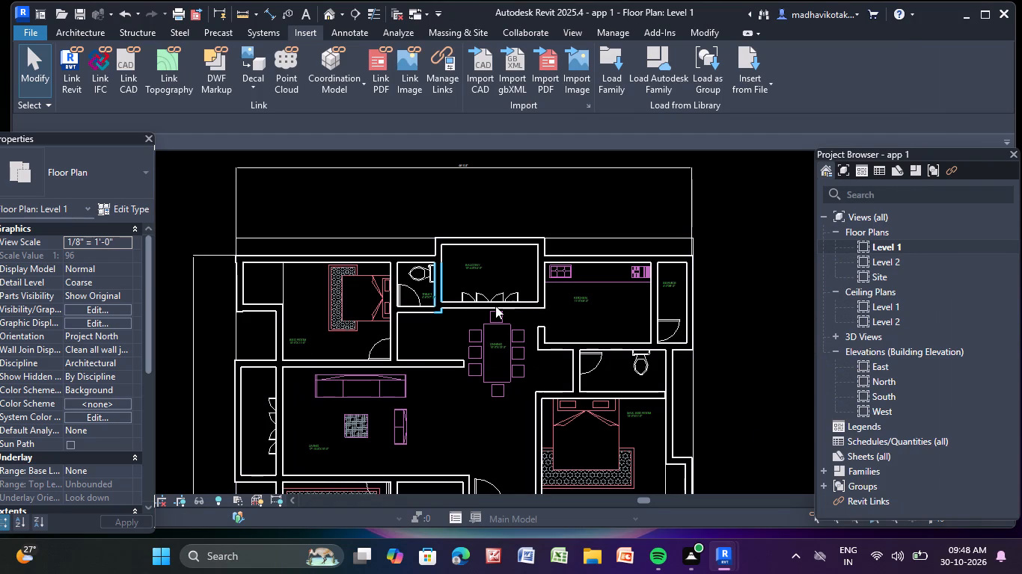
Place a Doors_Garage_Timber_Side_Hung_Glazing 2270x2050mm door in the upper flat's dining–balcony wall, opening onto the balcony at the drawn door symbol.
click(79, 28)
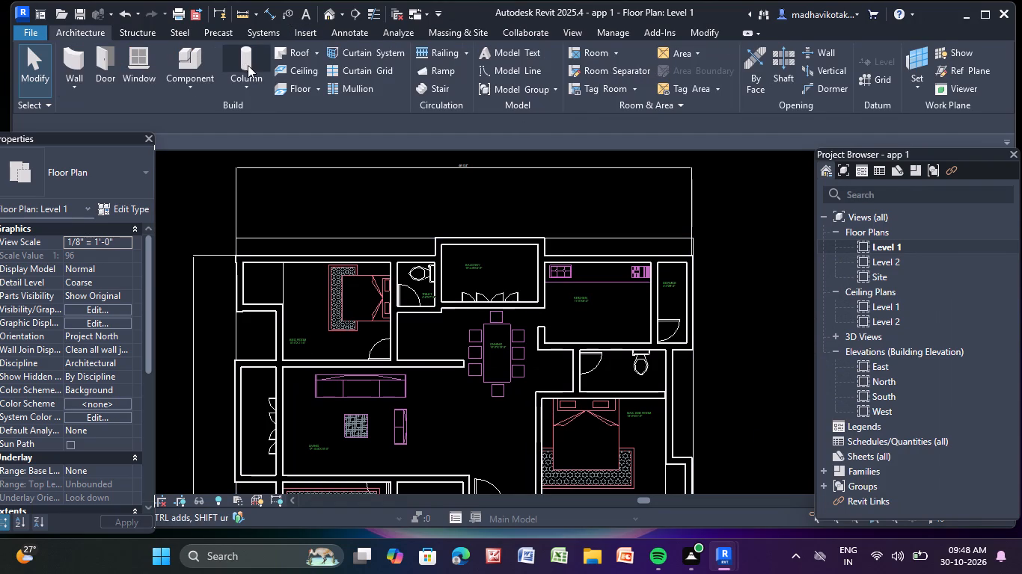
click(102, 57)
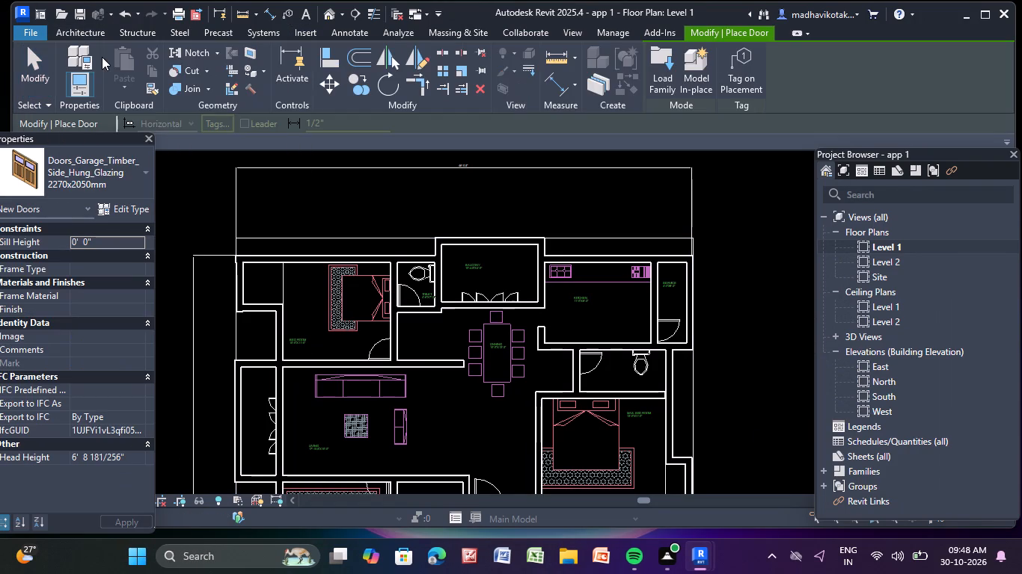
scroll(487, 294, up, 2)
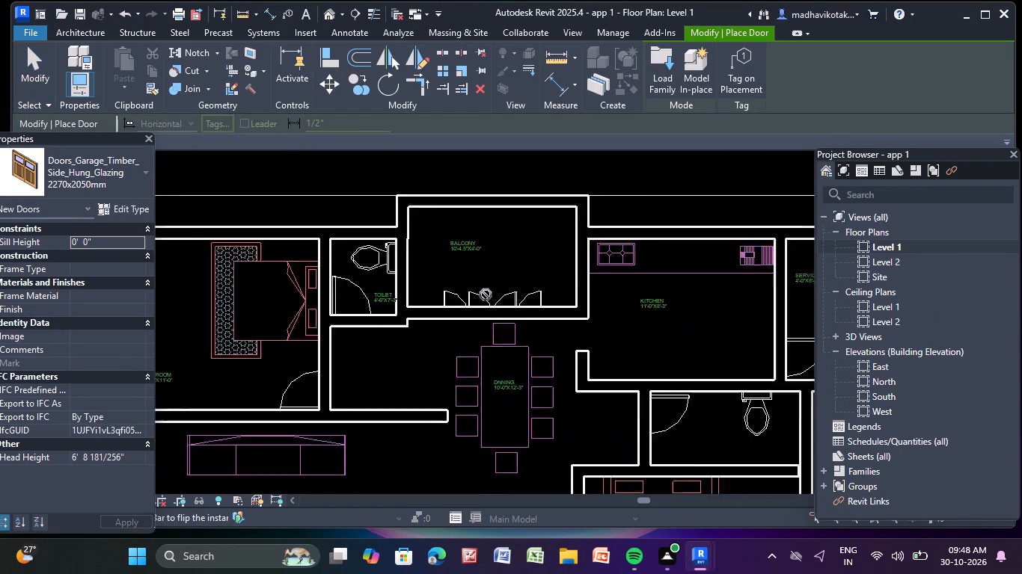
scroll(486, 294, up, 4)
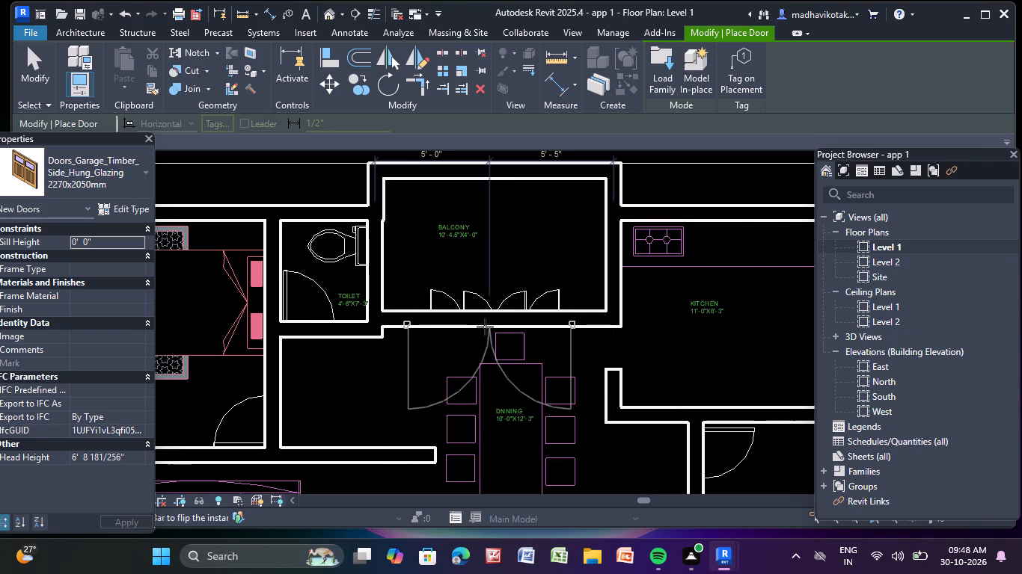
click(487, 308)
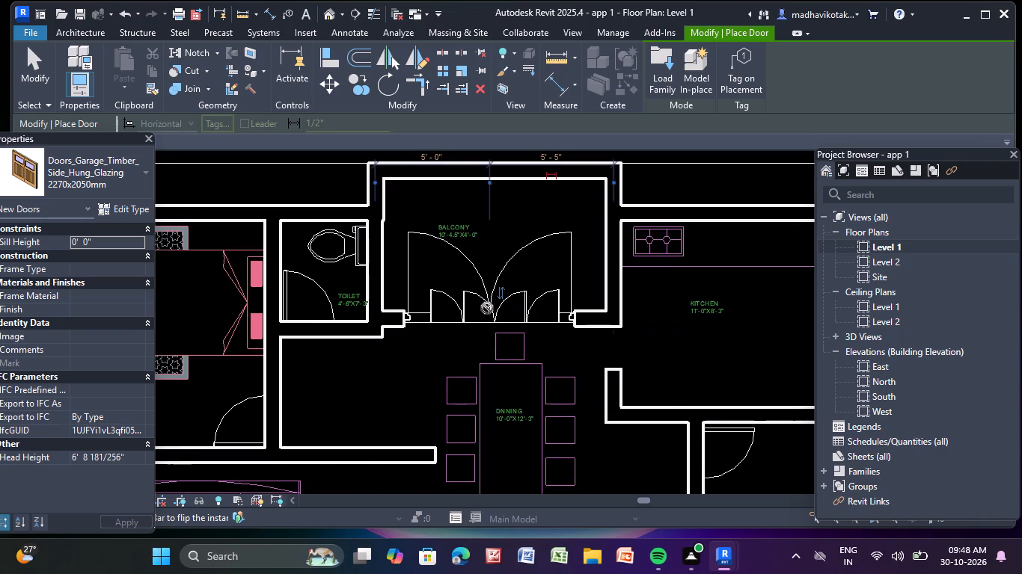
Place the same 2270x2050mm double door in the lower flat's wall between dining and balcony, opening towards the balcony.
scroll(422, 203, down, 6)
middle_drag(445, 343, 402, 141)
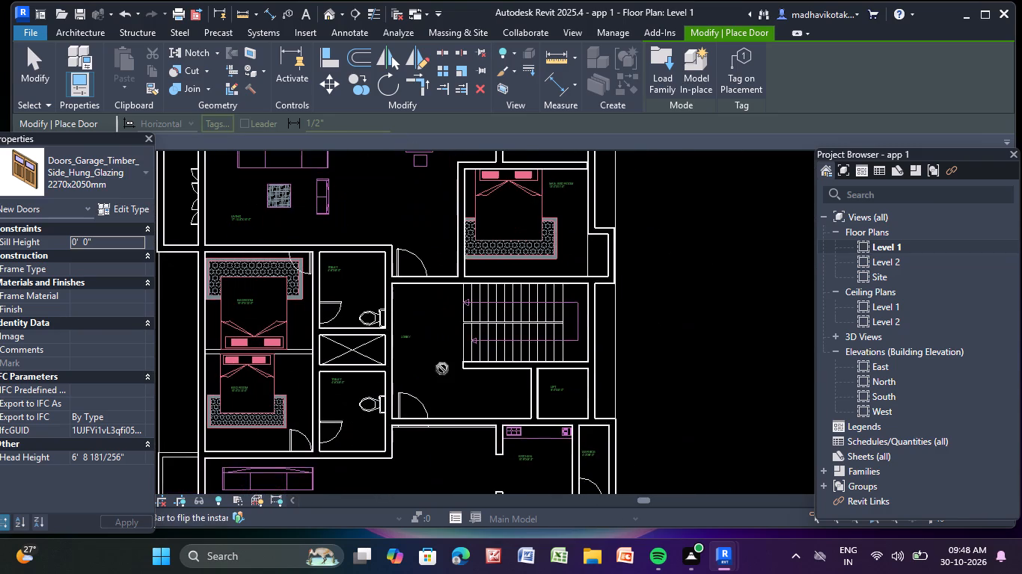
middle_drag(432, 422, 412, 218)
middle_drag(360, 444, 368, 383)
scroll(377, 374, up, 6)
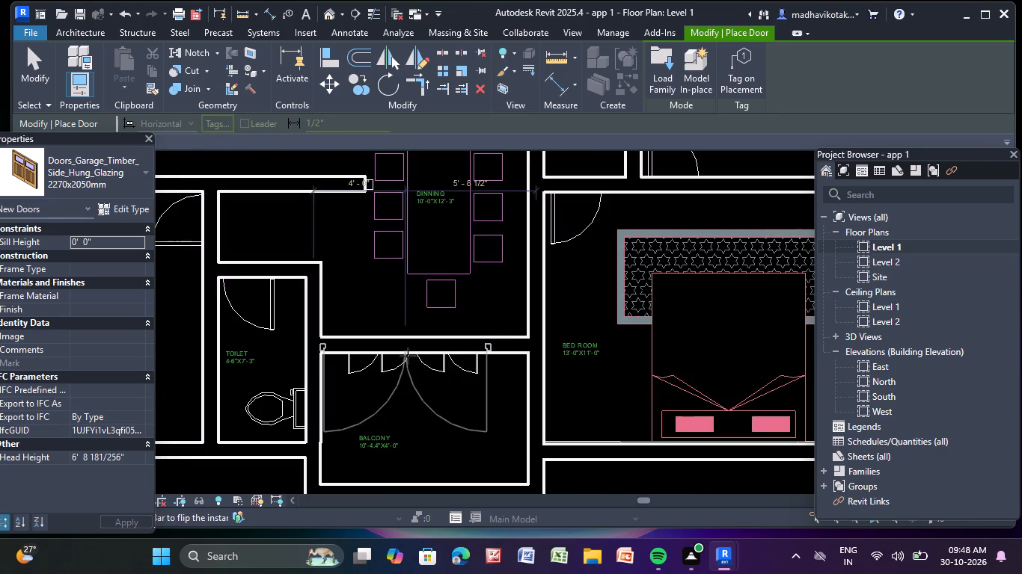
click(411, 351)
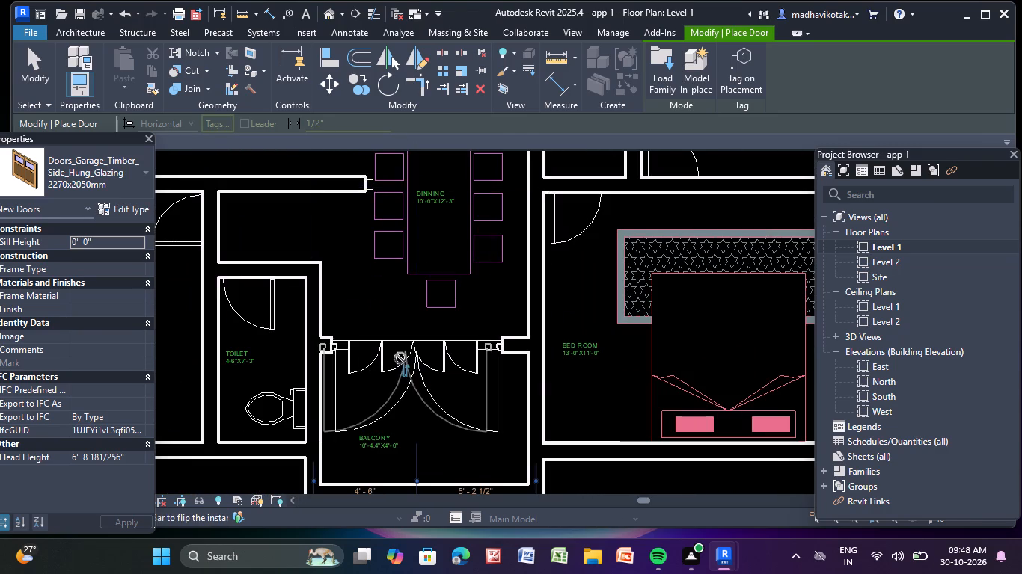
key(Escape)
Place the same 2270x2050mm double door in the upper flat's living room wall at the drawn side balcony doors, opening into the room.
scroll(398, 315, down, 6)
middle_drag(406, 329, 393, 564)
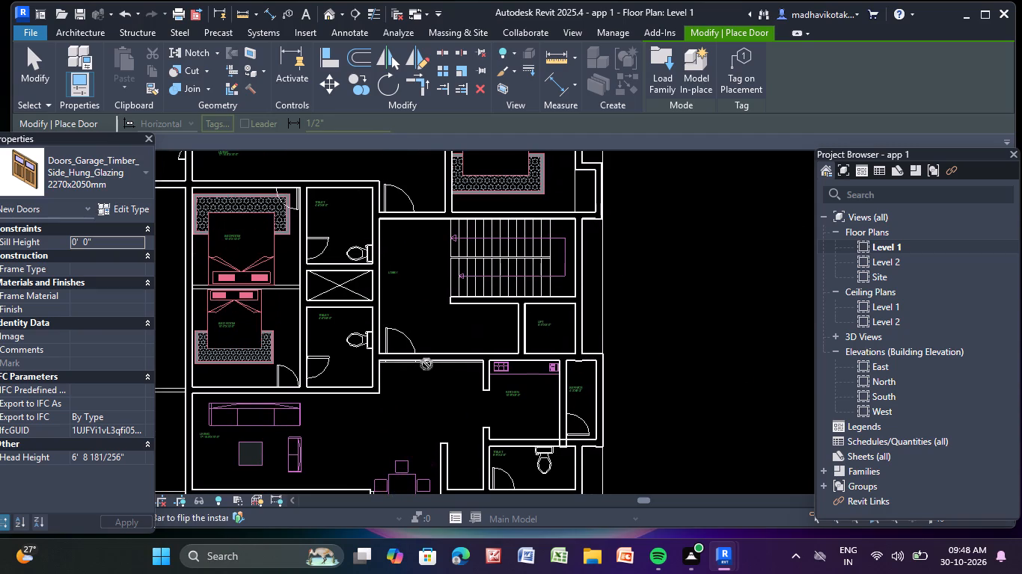
middle_drag(430, 304, 455, 573)
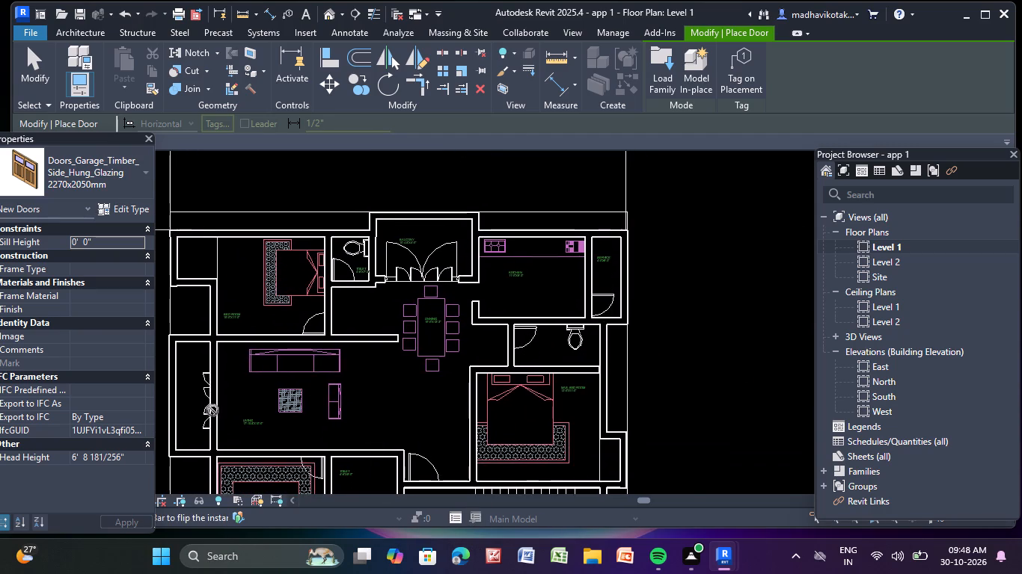
scroll(172, 422, up, 3)
middle_drag(242, 405, 358, 374)
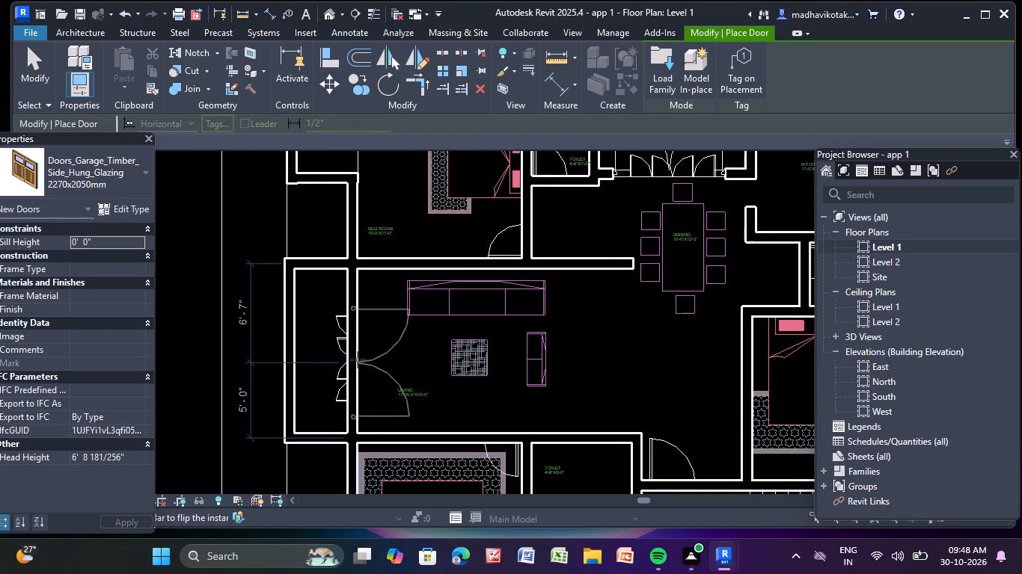
click(358, 359)
key(Escape)
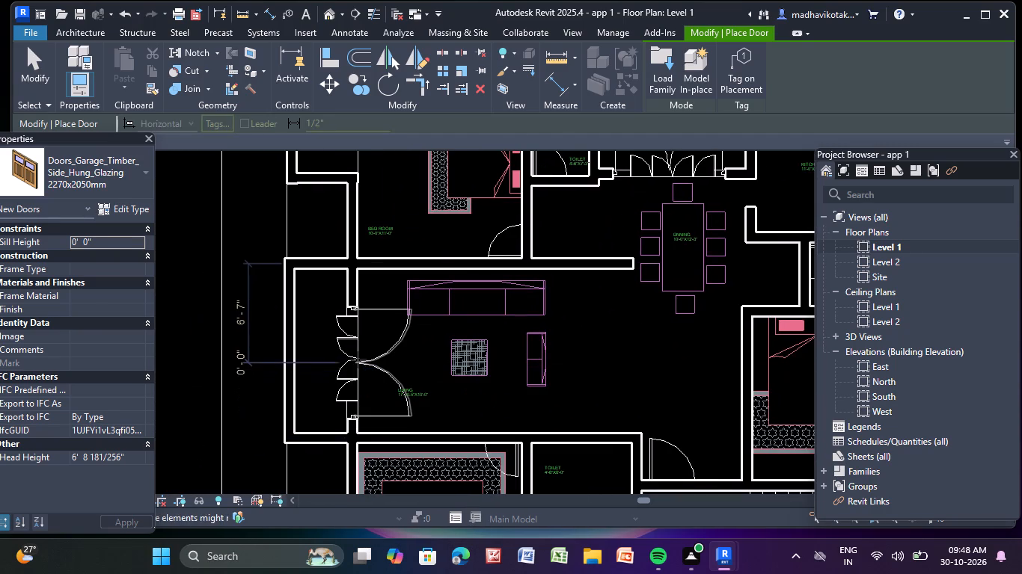
key(Escape)
key(Escape)
Examine the model with its placed doors in the 3D view, moving round to face the dining balcony's outer wall.
scroll(317, 324, down, 8)
middle_drag(432, 272, 413, 313)
scroll(406, 312, up, 8)
scroll(420, 261, down, 6)
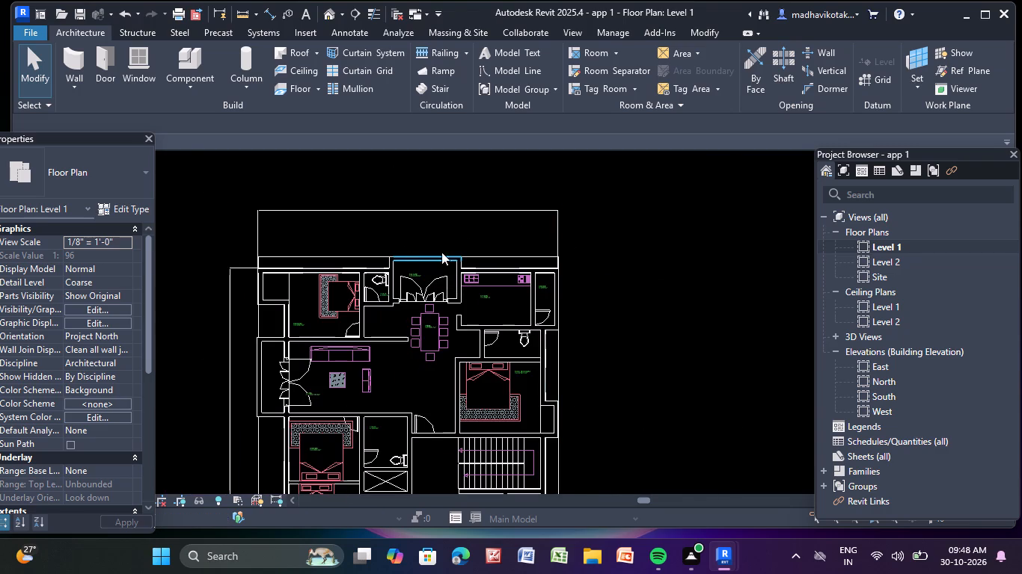
double_click(902, 245)
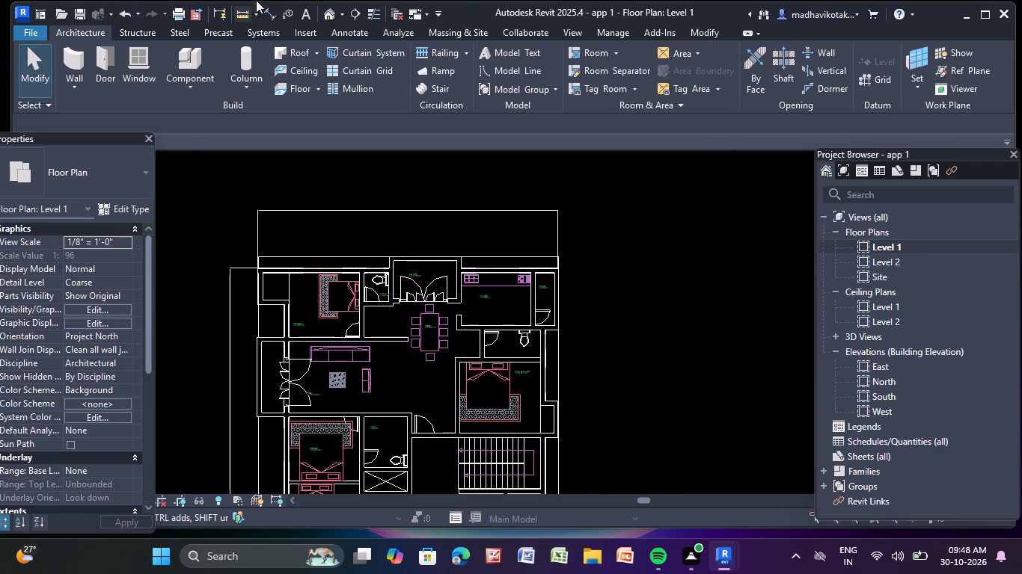
click(325, 16)
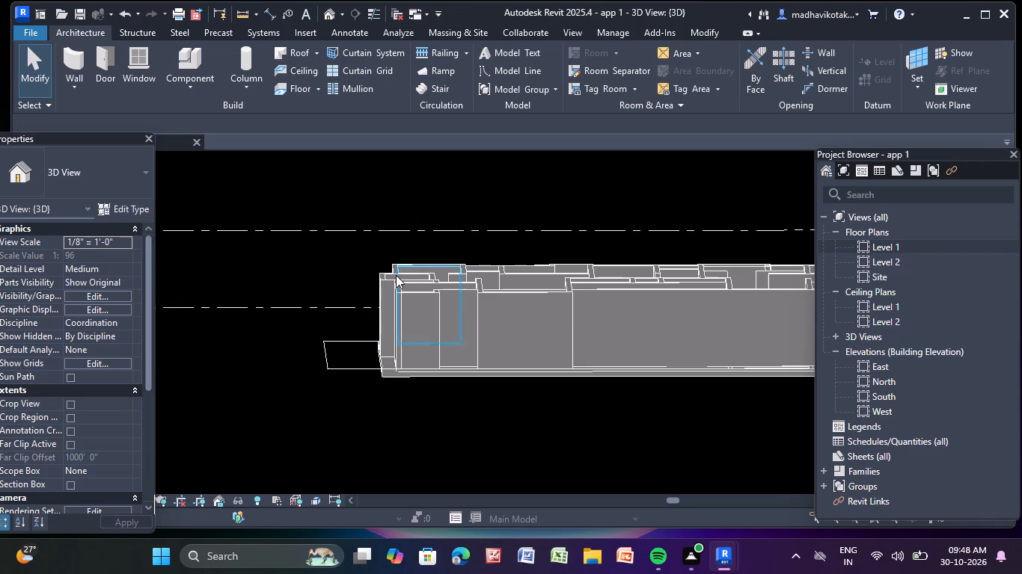
scroll(255, 357, down, 5)
middle_drag(255, 357, 277, 375)
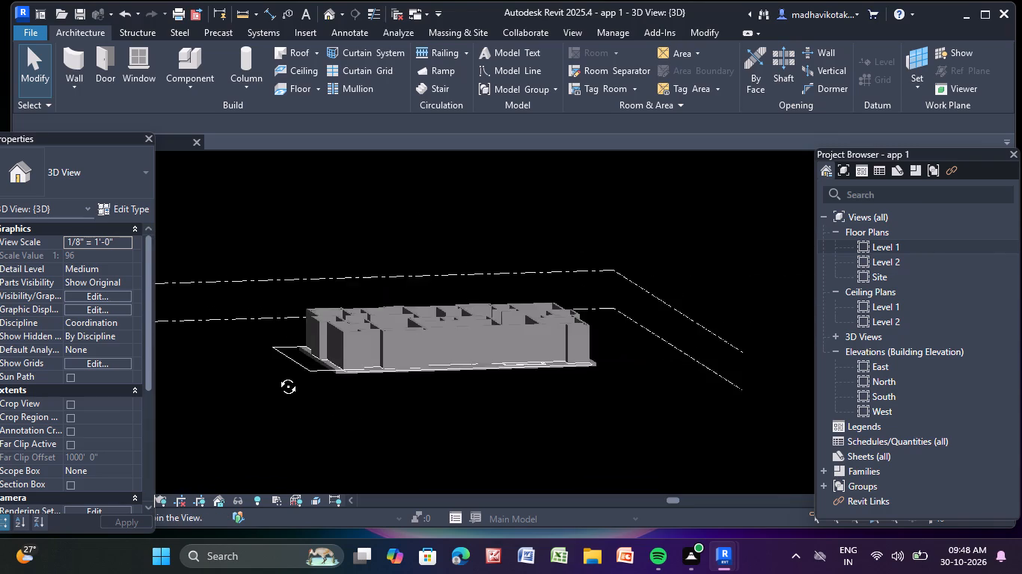
middle_drag(277, 375, 428, 404)
scroll(360, 328, up, 6)
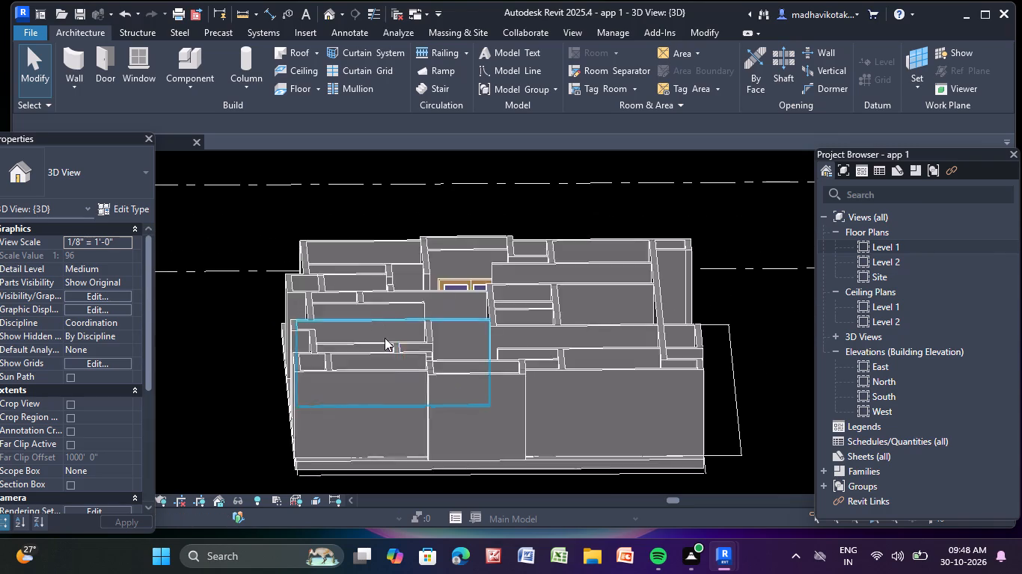
scroll(449, 379, up, 3)
middle_drag(451, 378, 305, 268)
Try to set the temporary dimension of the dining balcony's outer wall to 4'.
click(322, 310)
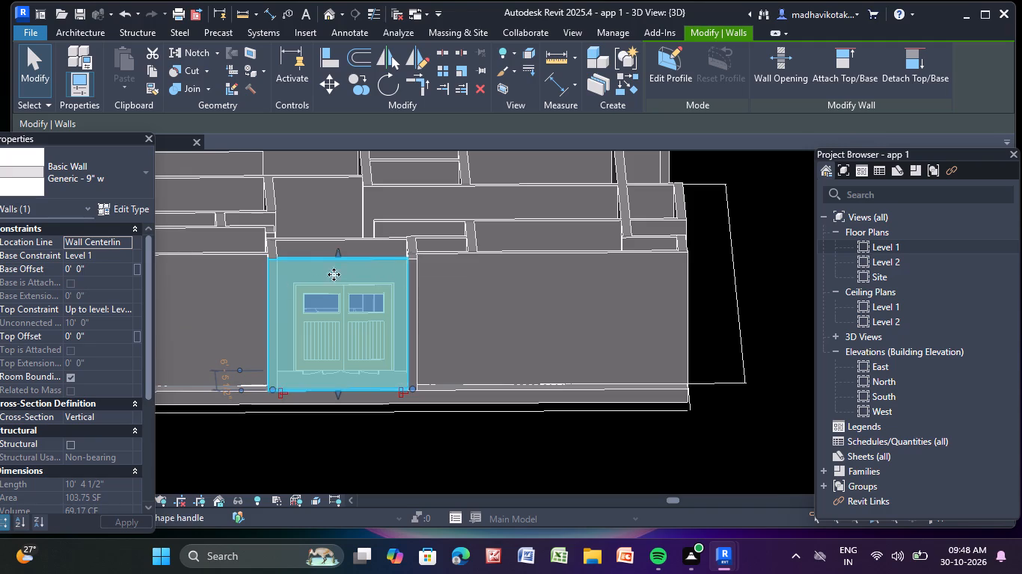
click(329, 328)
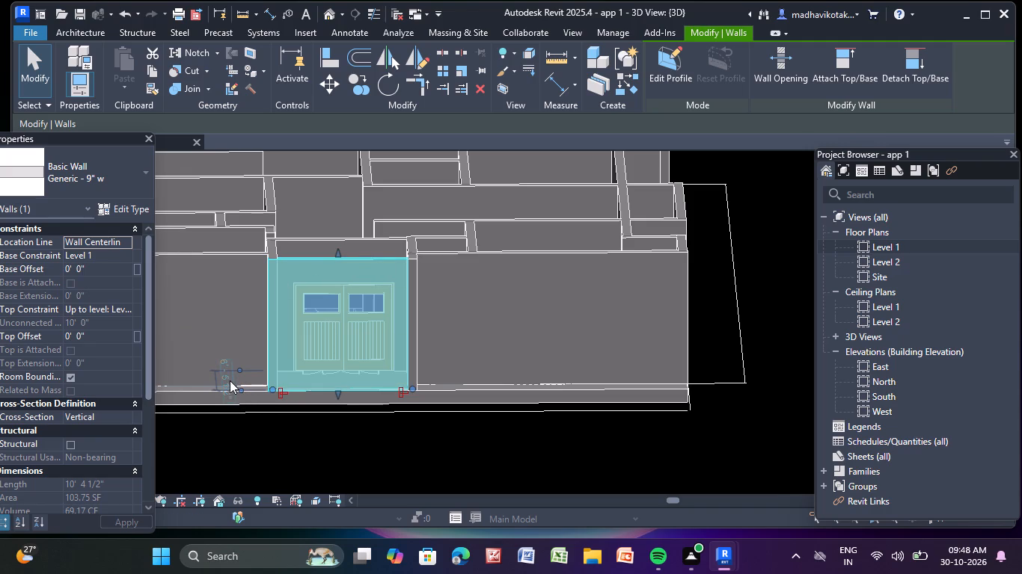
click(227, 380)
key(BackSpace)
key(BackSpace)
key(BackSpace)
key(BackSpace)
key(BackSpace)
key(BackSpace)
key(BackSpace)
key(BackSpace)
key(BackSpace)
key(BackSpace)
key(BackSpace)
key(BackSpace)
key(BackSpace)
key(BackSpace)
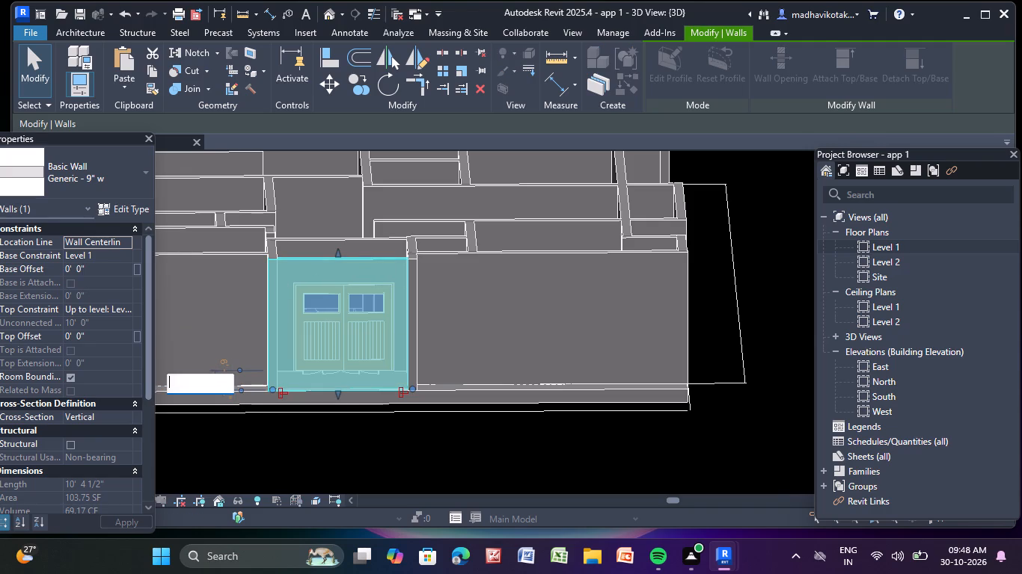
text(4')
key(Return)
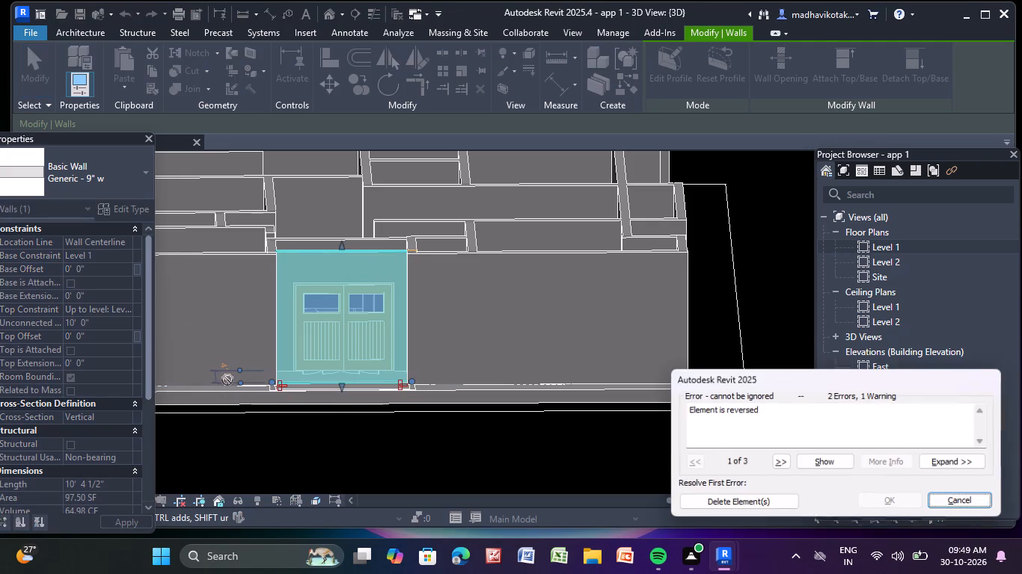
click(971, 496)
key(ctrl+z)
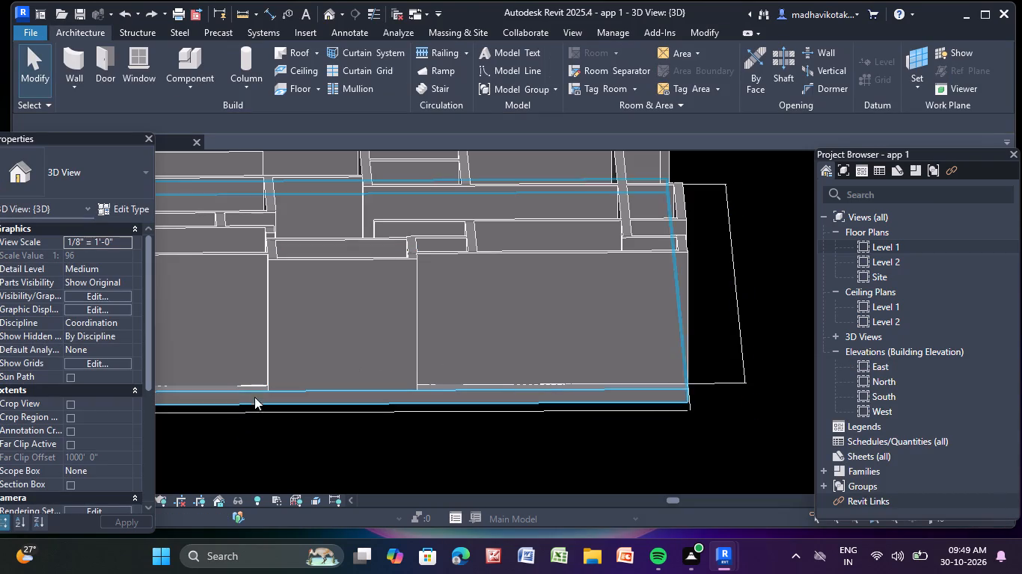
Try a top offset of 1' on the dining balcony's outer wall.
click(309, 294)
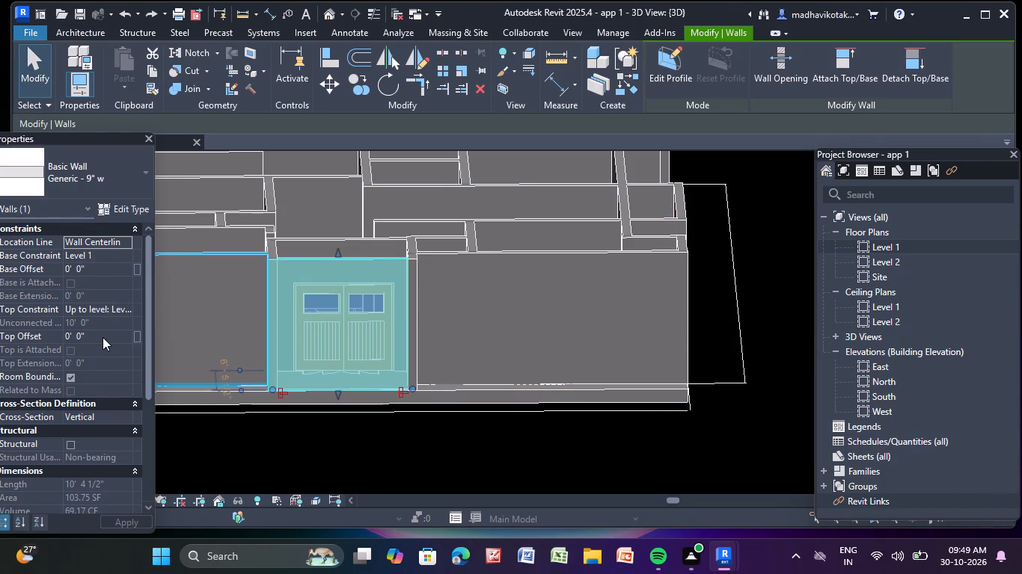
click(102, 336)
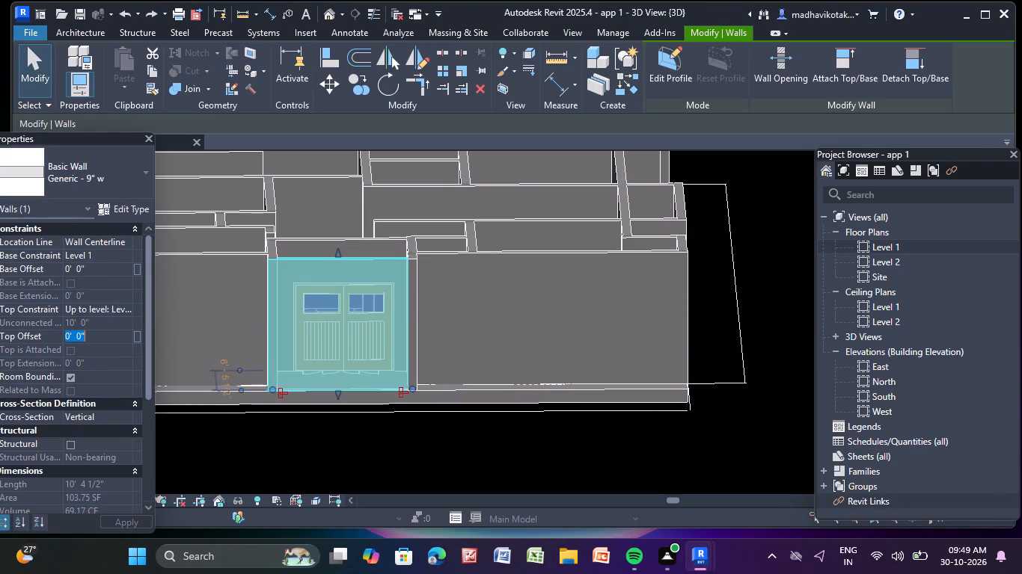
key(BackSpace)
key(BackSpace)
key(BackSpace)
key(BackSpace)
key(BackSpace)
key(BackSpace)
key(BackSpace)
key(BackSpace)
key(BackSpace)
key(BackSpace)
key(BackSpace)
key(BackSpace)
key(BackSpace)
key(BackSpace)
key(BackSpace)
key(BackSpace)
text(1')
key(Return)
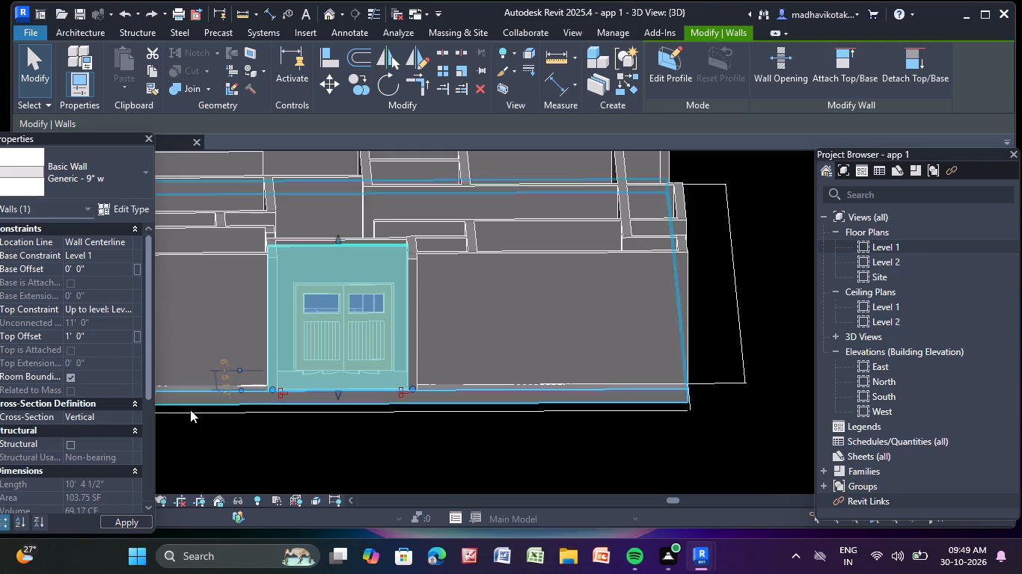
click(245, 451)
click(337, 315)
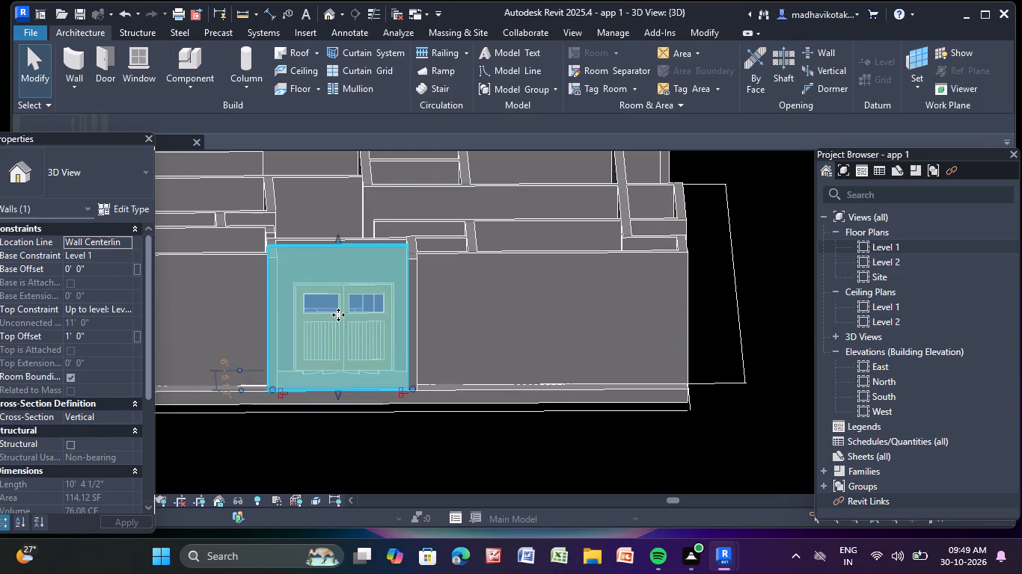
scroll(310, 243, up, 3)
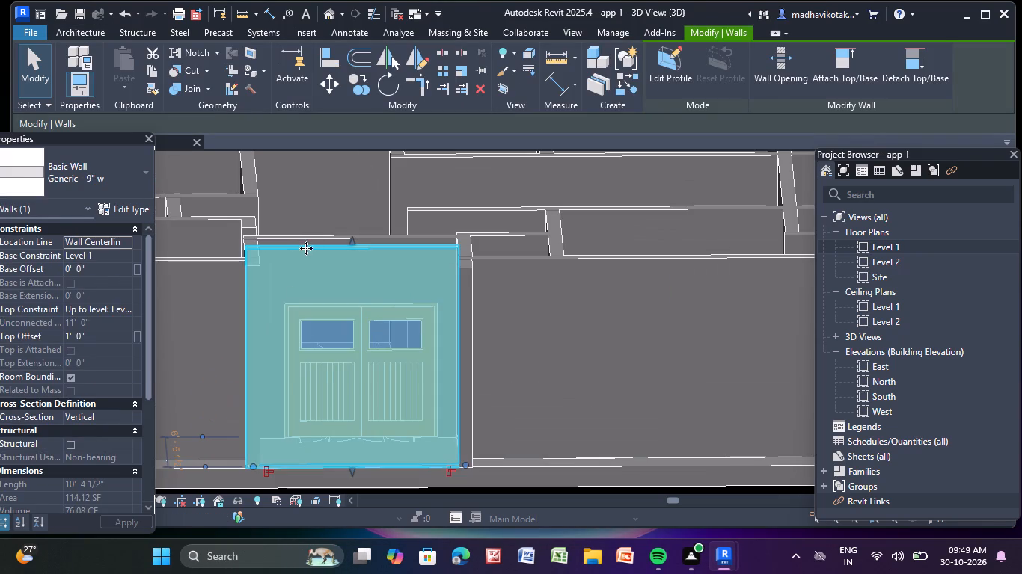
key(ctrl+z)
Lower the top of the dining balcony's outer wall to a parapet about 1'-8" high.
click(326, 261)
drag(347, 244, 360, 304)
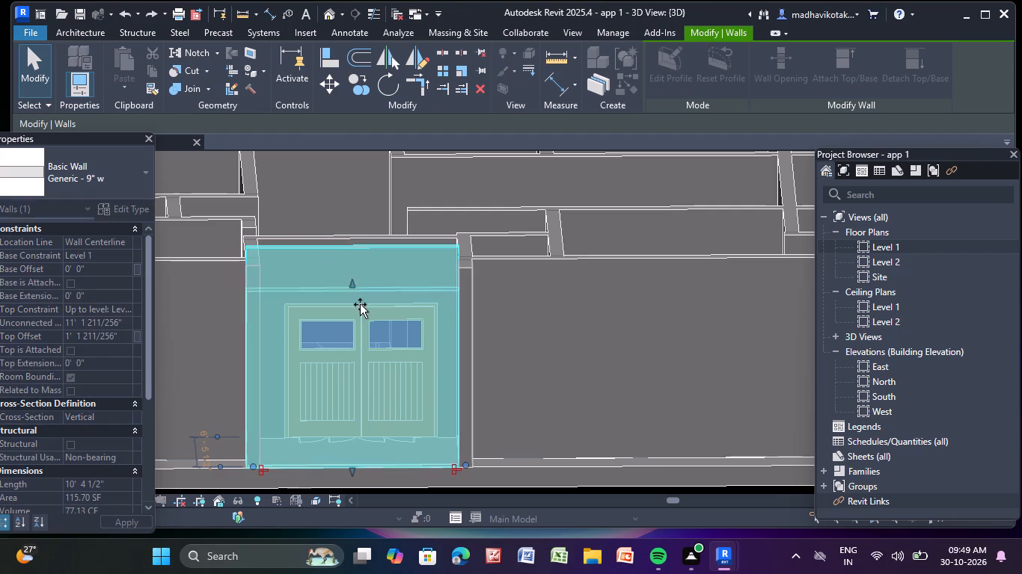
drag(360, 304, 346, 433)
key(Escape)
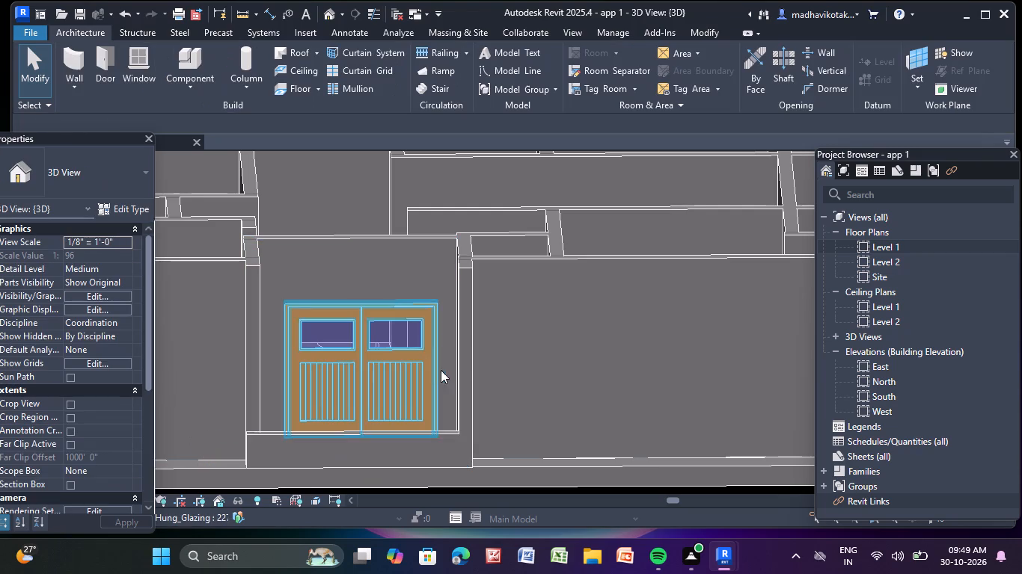
Delete the low outer wall of the dining balcony in front of the double door.
scroll(456, 502, down, 4)
middle_drag(464, 430, 417, 359)
middle_drag(432, 435, 427, 426)
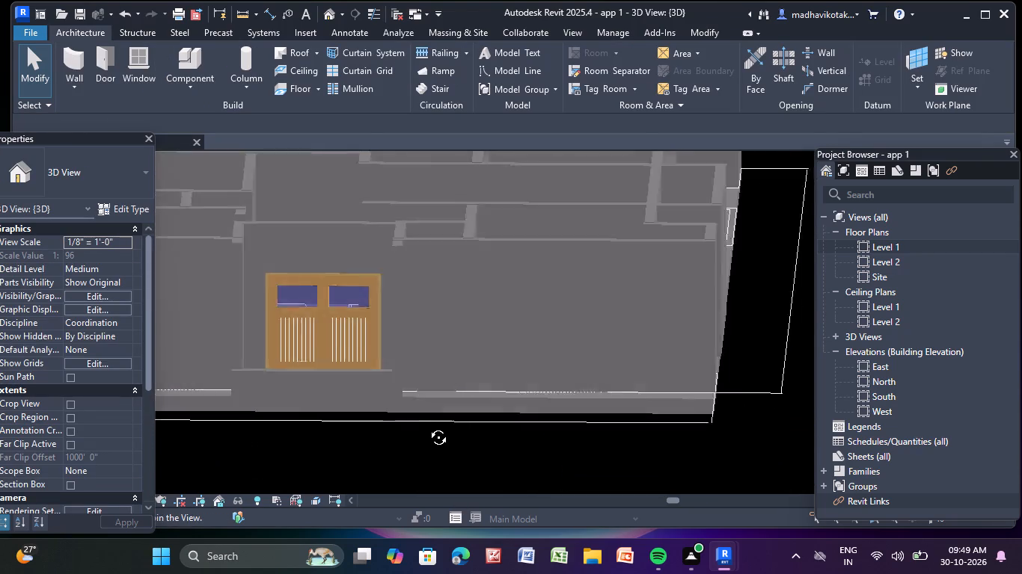
middle_drag(427, 426, 424, 371)
scroll(423, 365, down, 3)
middle_drag(424, 370, 433, 413)
scroll(387, 375, up, 4)
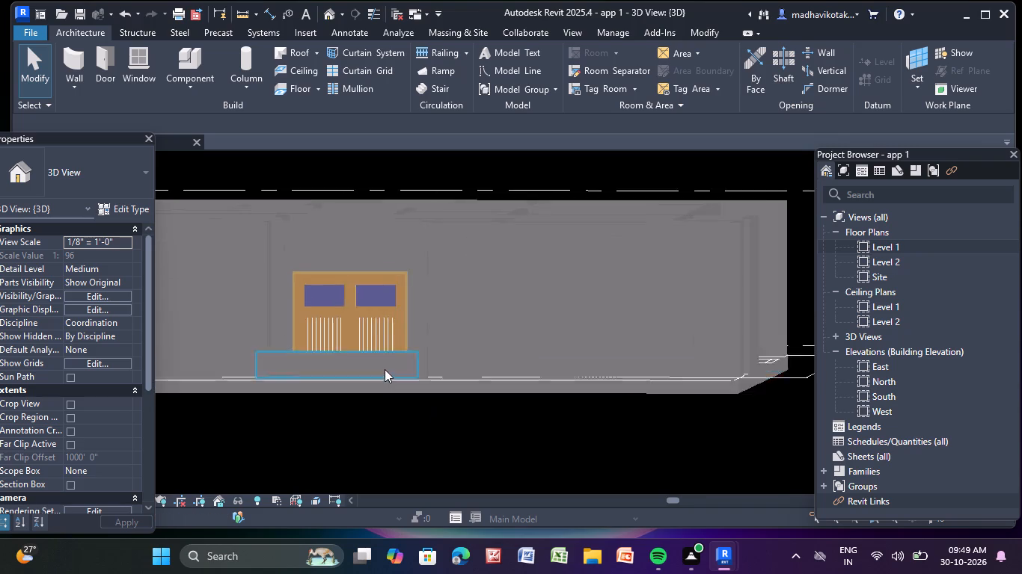
scroll(385, 369, up, 1)
middle_drag(377, 365, 432, 372)
click(423, 368)
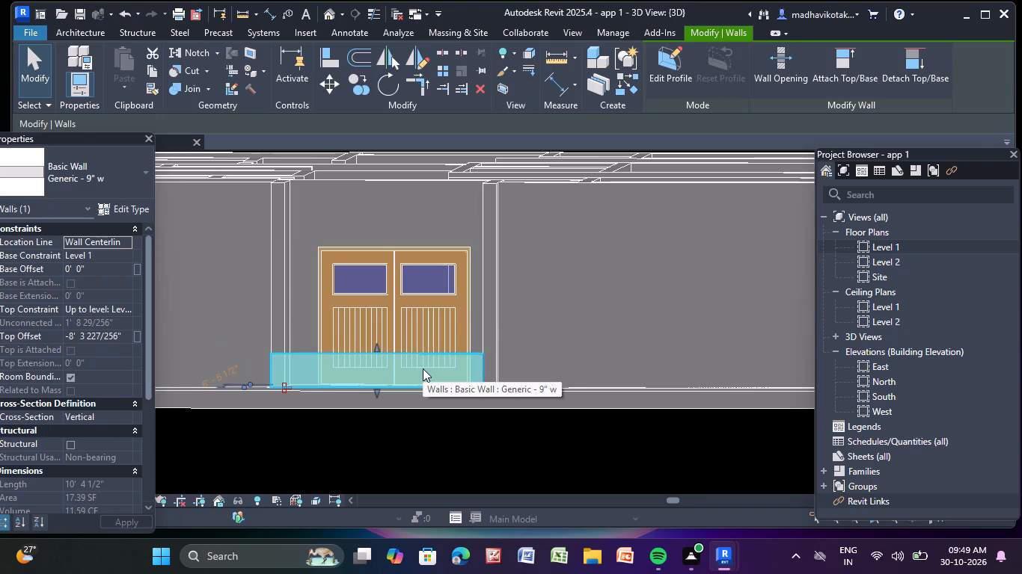
key(Delete)
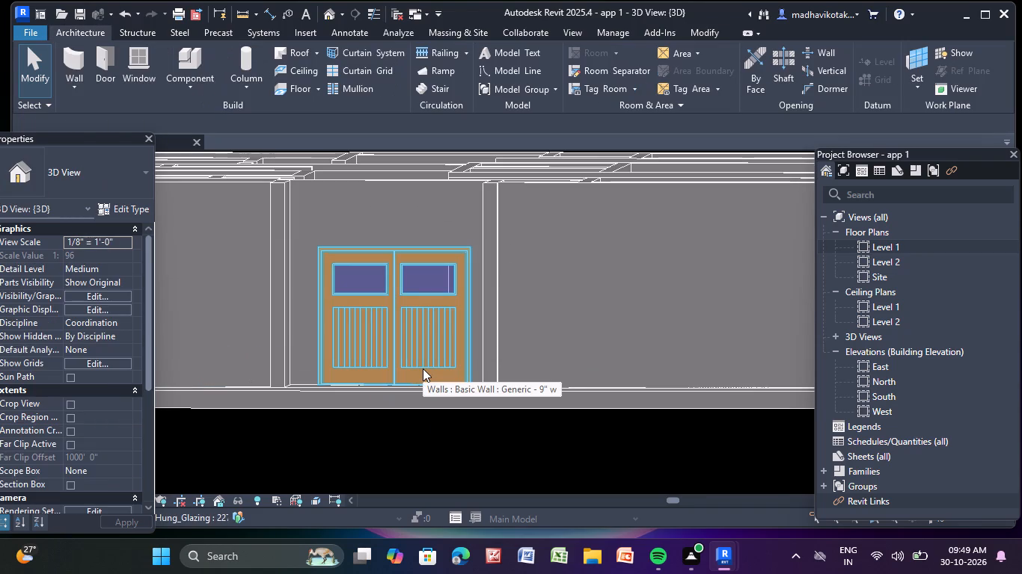
Examine the exposed balcony door up close and the whole building from an angled view above.
scroll(380, 341, up, 1)
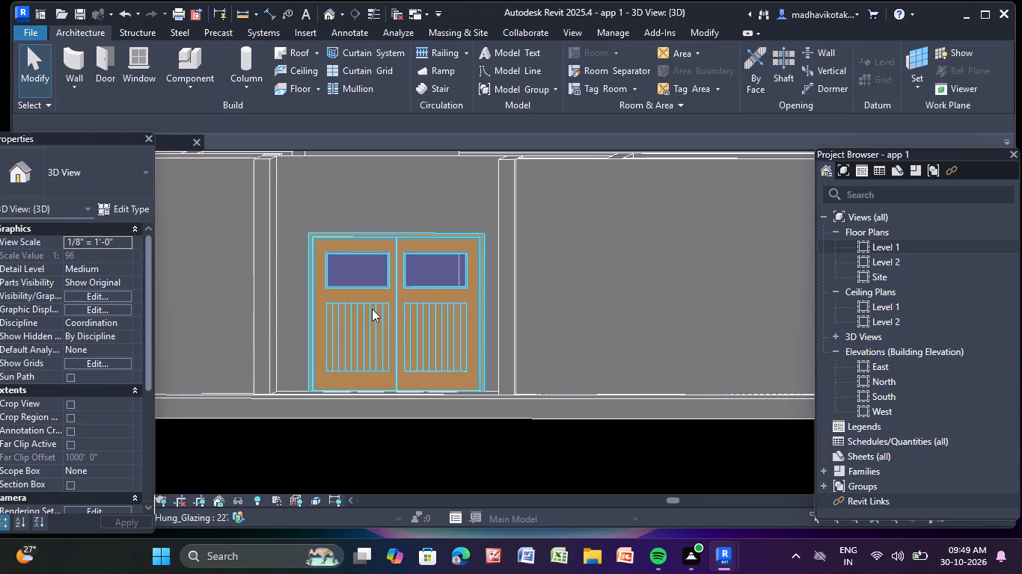
shift+middle_drag(382, 320, 329, 397)
scroll(329, 394, down, 8)
scroll(388, 340, down, 2)
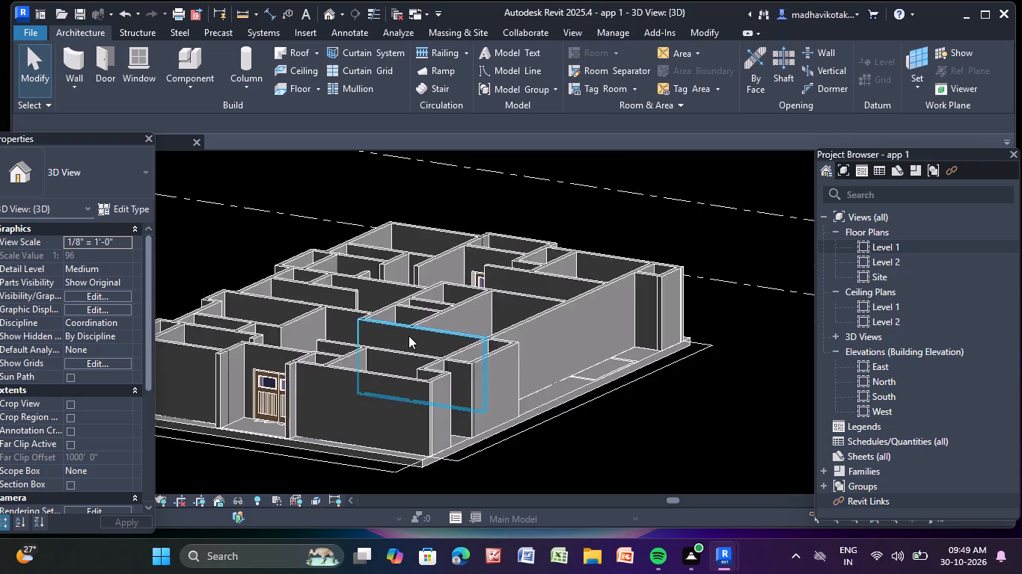
Delete the short outer wall closing the recess on the building's long side.
scroll(409, 336, down, 1)
shift+middle_drag(530, 375, 399, 422)
scroll(356, 398, up, 5)
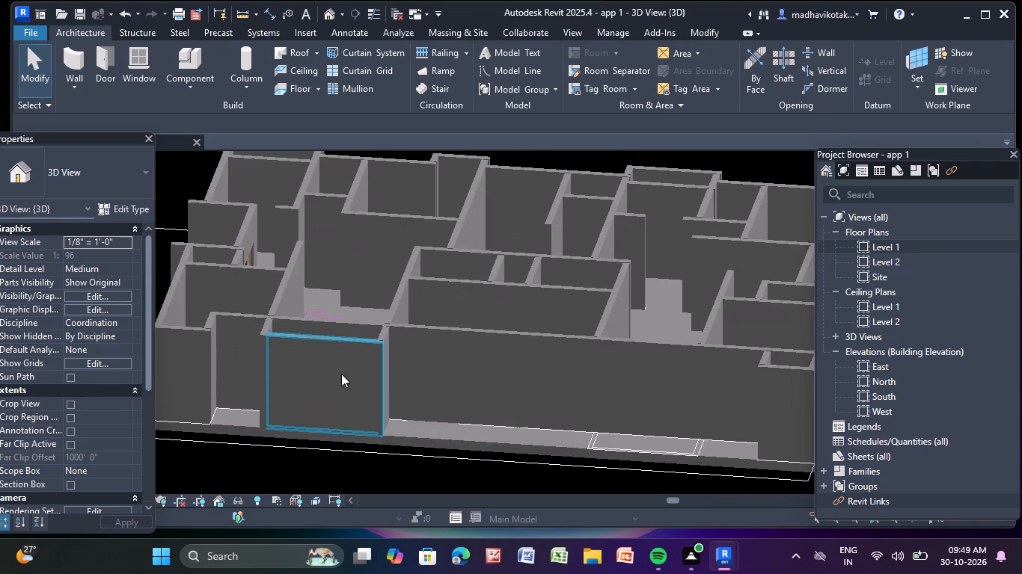
click(341, 374)
key(Delete)
Delete the outer wall in front of the double door of the dining balcony still closed at the building's short end.
scroll(342, 373, down, 5)
middle_drag(239, 351, 85, 341)
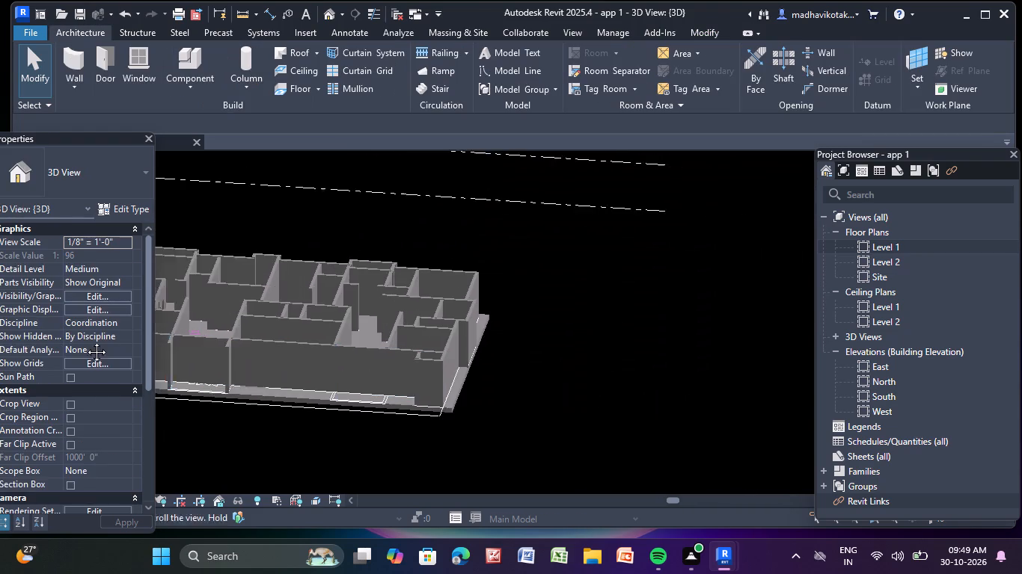
middle_drag(85, 341, 84, 340)
scroll(297, 369, up, 5)
scroll(542, 398, up, 2)
click(521, 386)
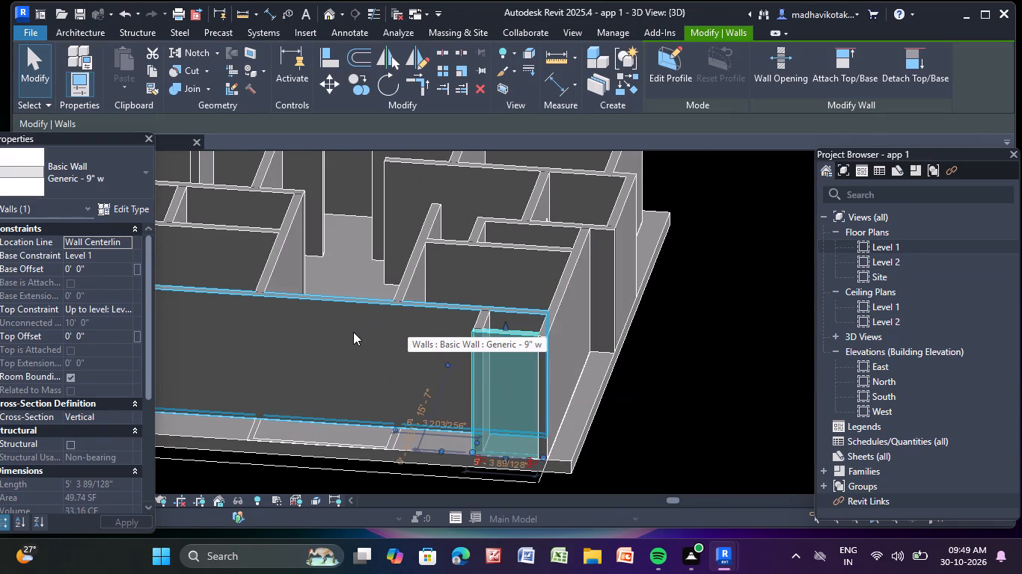
key(Escape)
scroll(351, 330, down, 4)
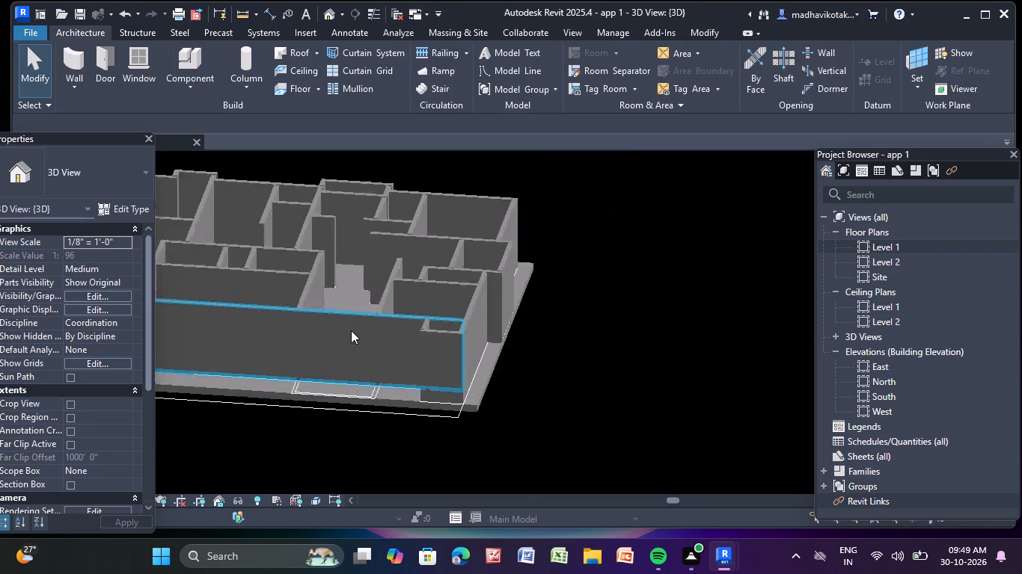
scroll(351, 330, down, 2)
scroll(666, 282, down, 4)
middle_drag(666, 282, 694, 302)
shift+middle_drag(694, 303, 518, 365)
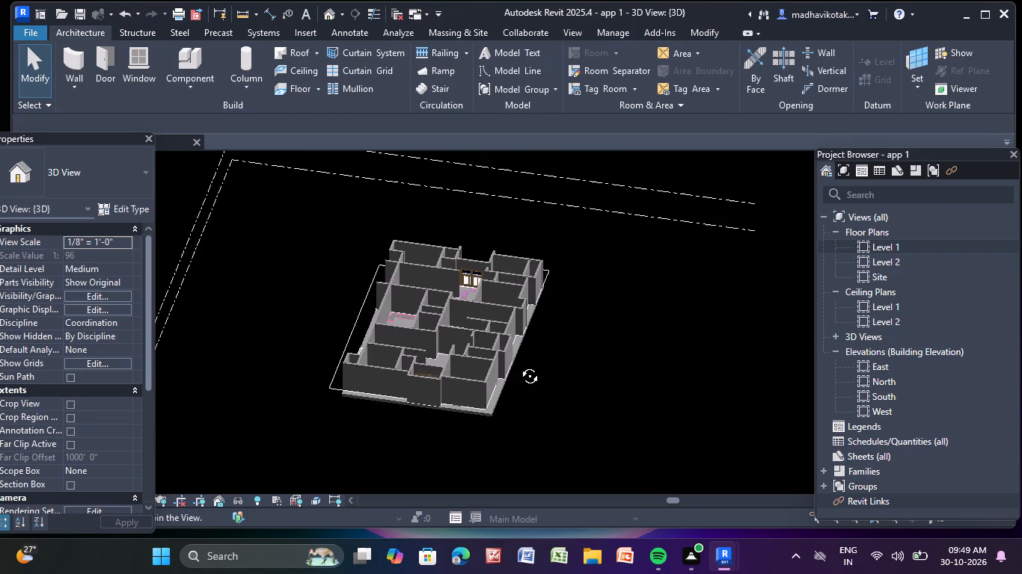
shift+middle_drag(518, 365, 549, 348)
scroll(473, 412, up, 11)
click(468, 327)
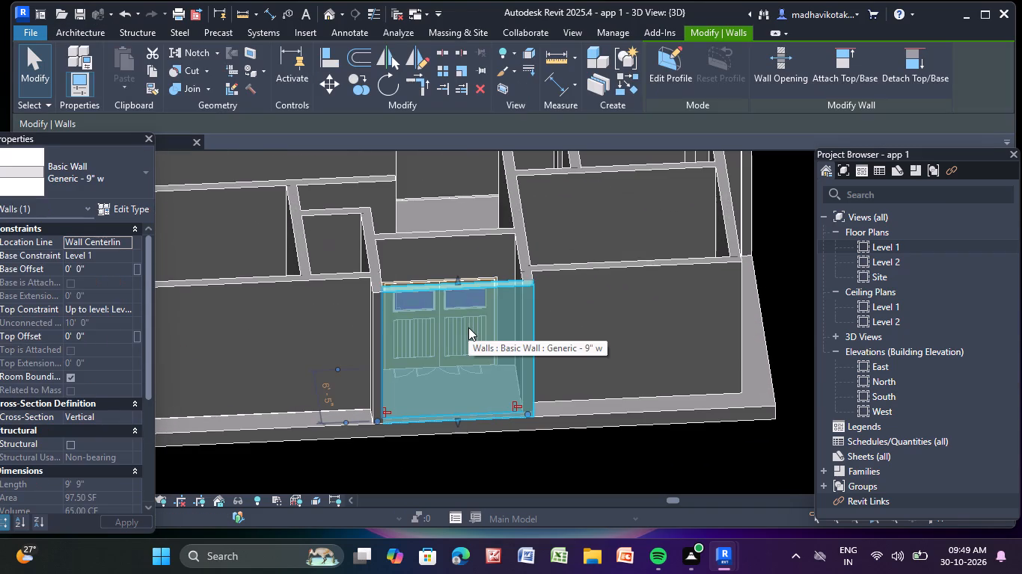
key(Delete)
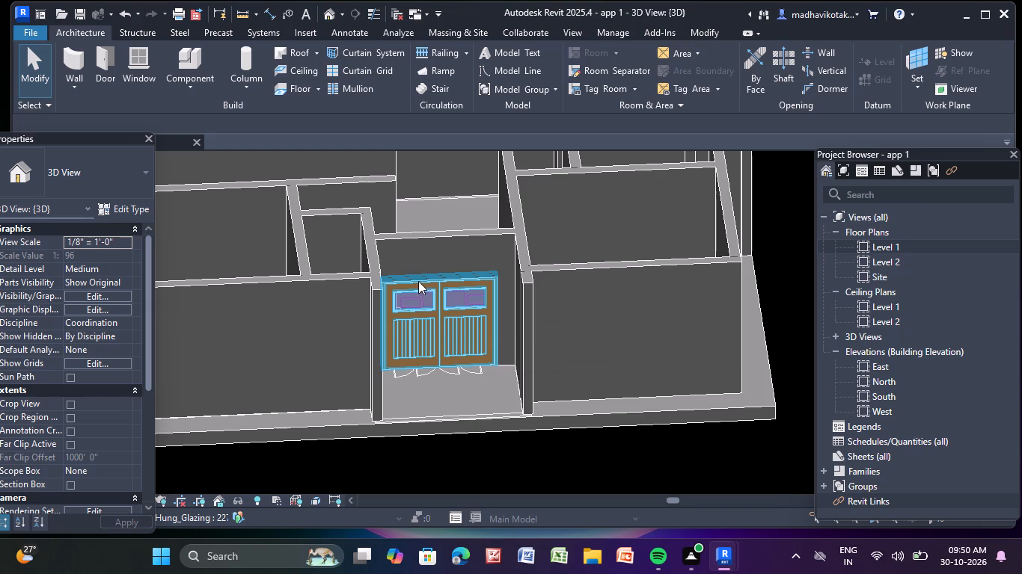
Examine the whole building in 3D from above, checking the opened balcony fronts and outer walls.
scroll(419, 281, down, 5)
scroll(501, 331, down, 3)
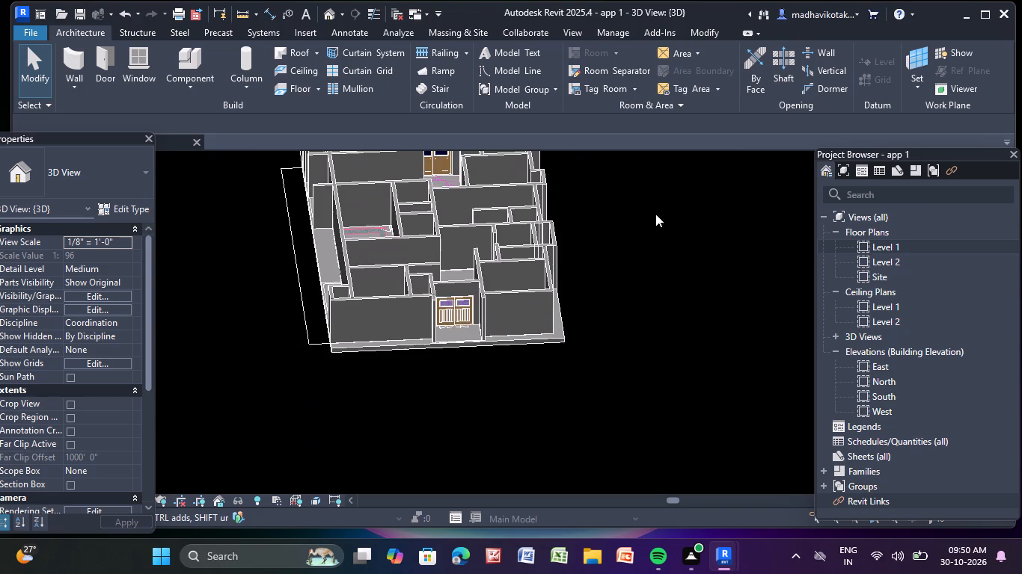
scroll(633, 239, down, 4)
middle_drag(616, 250, 536, 250)
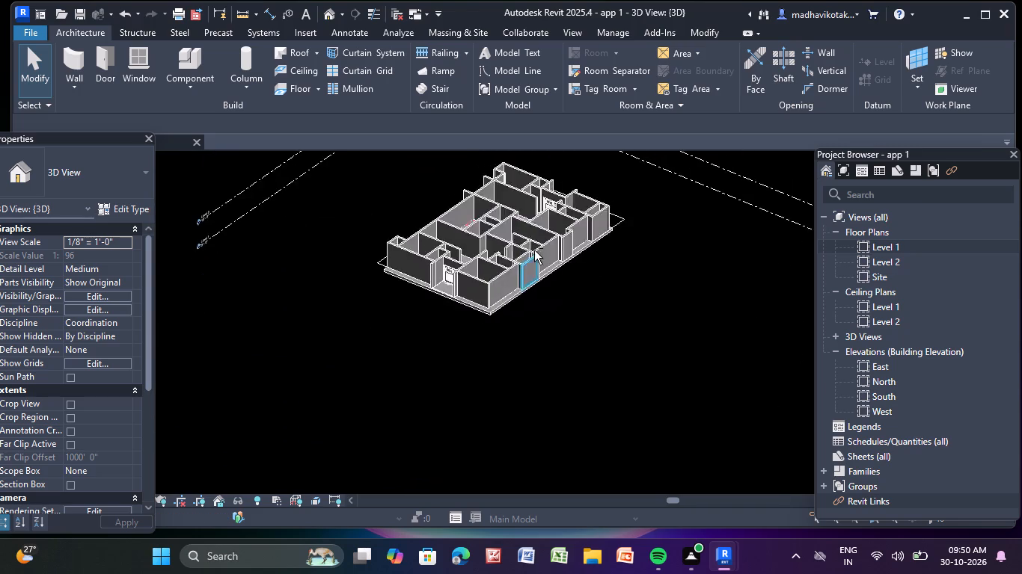
scroll(534, 250, up, 11)
scroll(554, 267, down, 5)
middle_drag(550, 306, 524, 352)
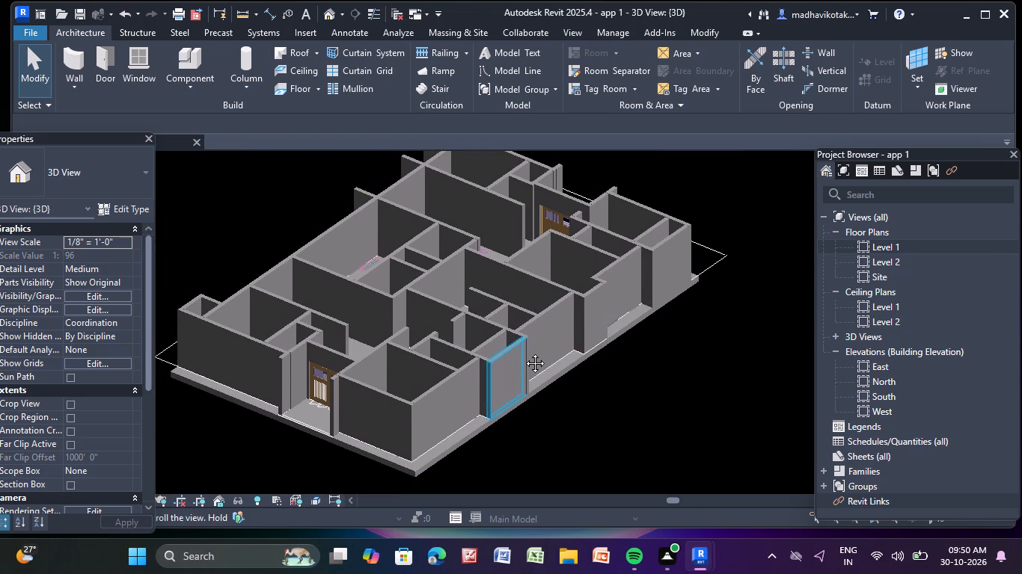
middle_drag(524, 352, 569, 288)
scroll(569, 288, down, 1)
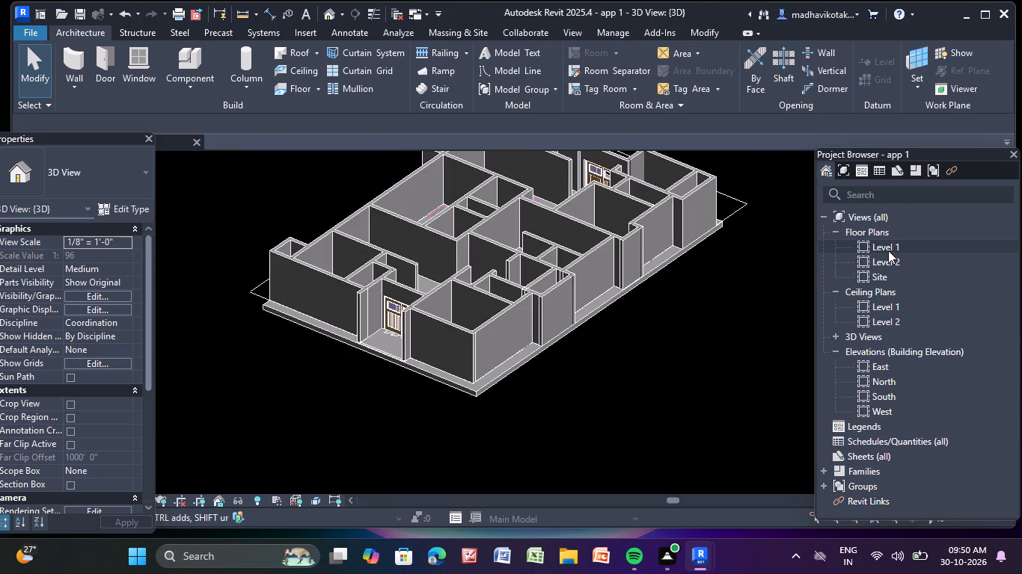
Open the Level 1 floor plan and examine the living-room balcony edge, bedrooms and dining balcony.
double_click(890, 249)
scroll(630, 359, down, 5)
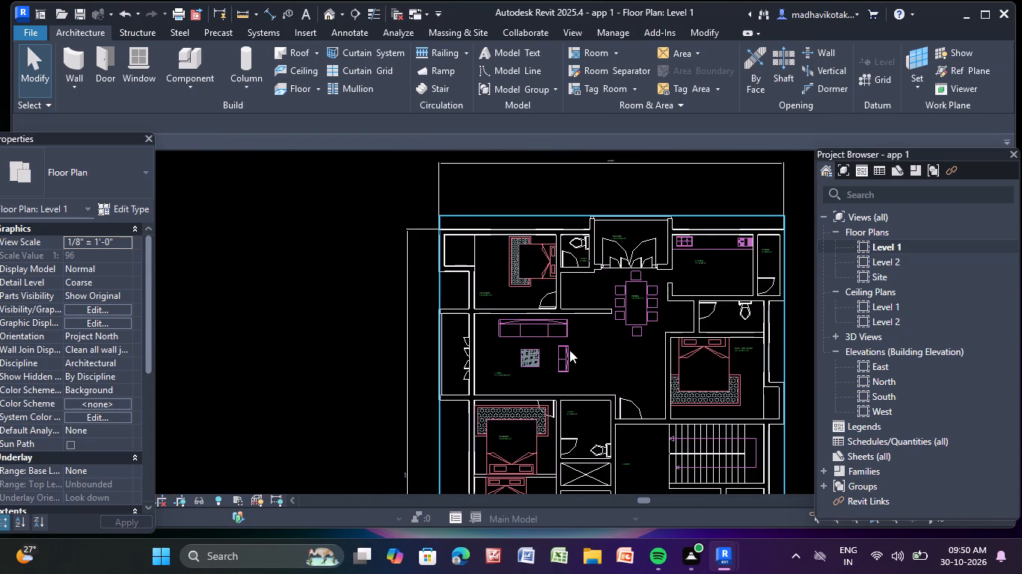
scroll(569, 350, down, 2)
middle_drag(550, 368, 403, 289)
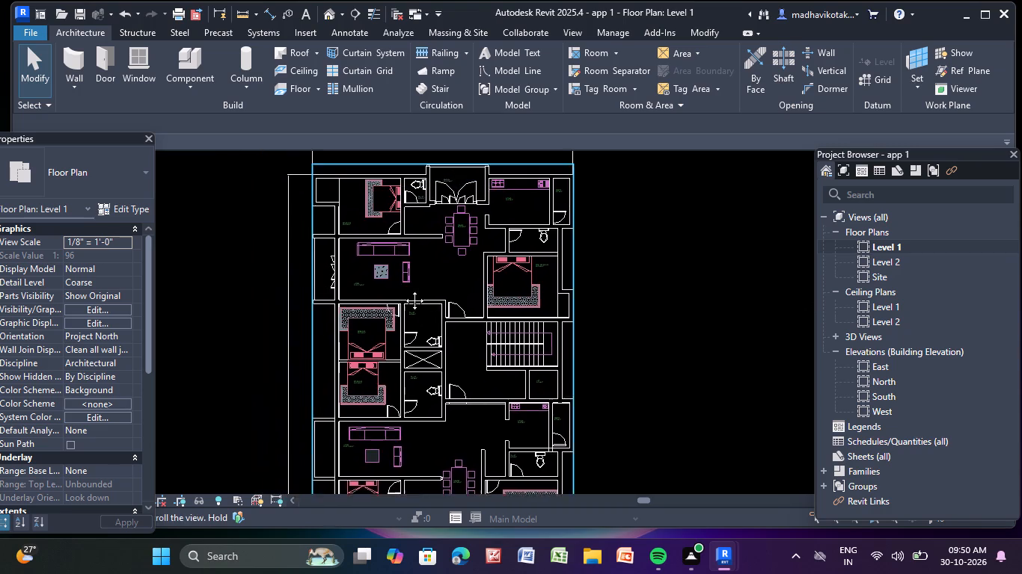
middle_drag(403, 289, 405, 293)
scroll(278, 277, up, 4)
scroll(357, 275, up, 3)
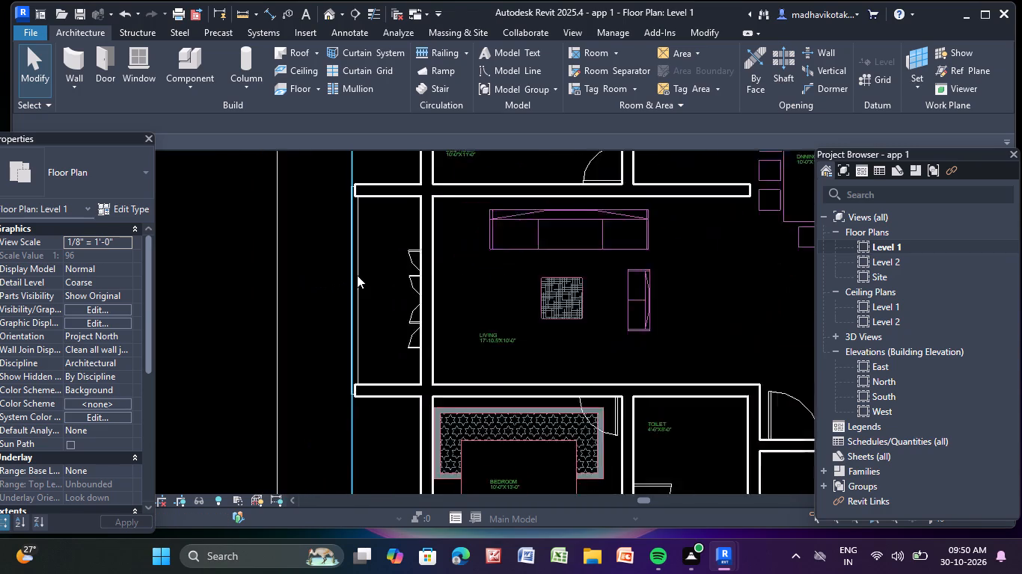
scroll(357, 275, up, 2)
click(361, 271)
key(Escape)
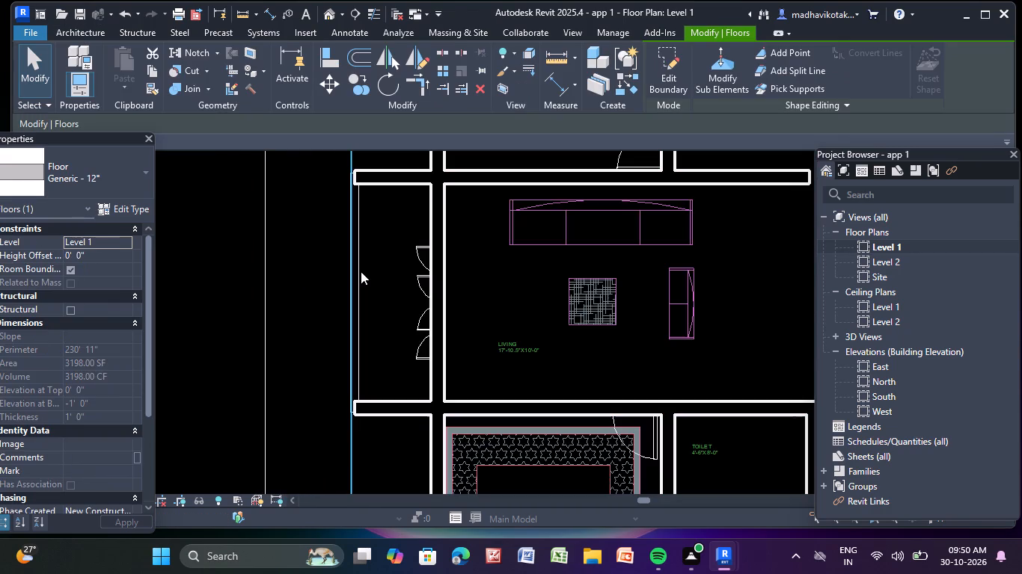
scroll(362, 274, down, 6)
scroll(447, 286, down, 3)
middle_drag(500, 335, 482, 200)
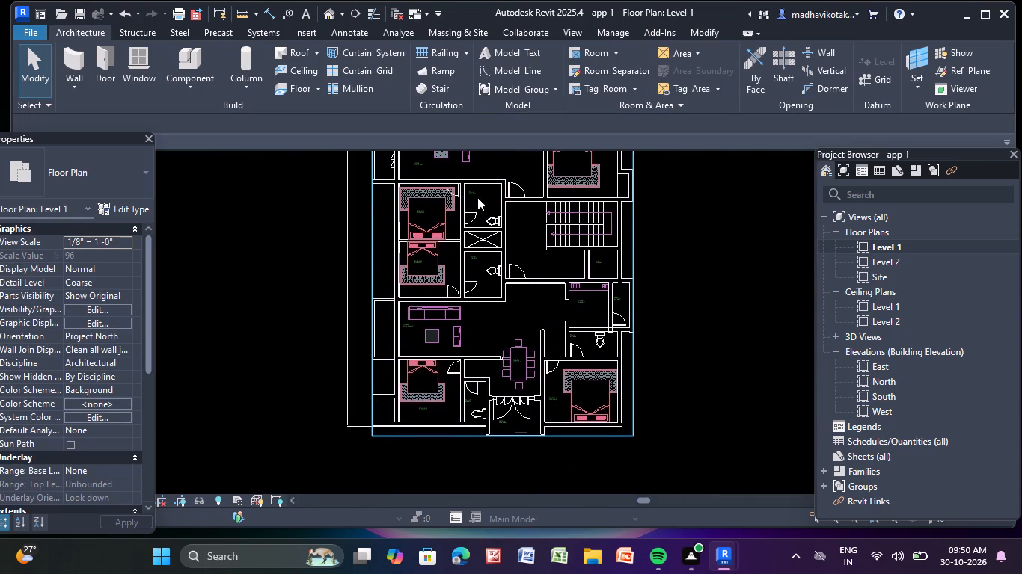
middle_drag(470, 389, 448, 315)
scroll(416, 342, up, 5)
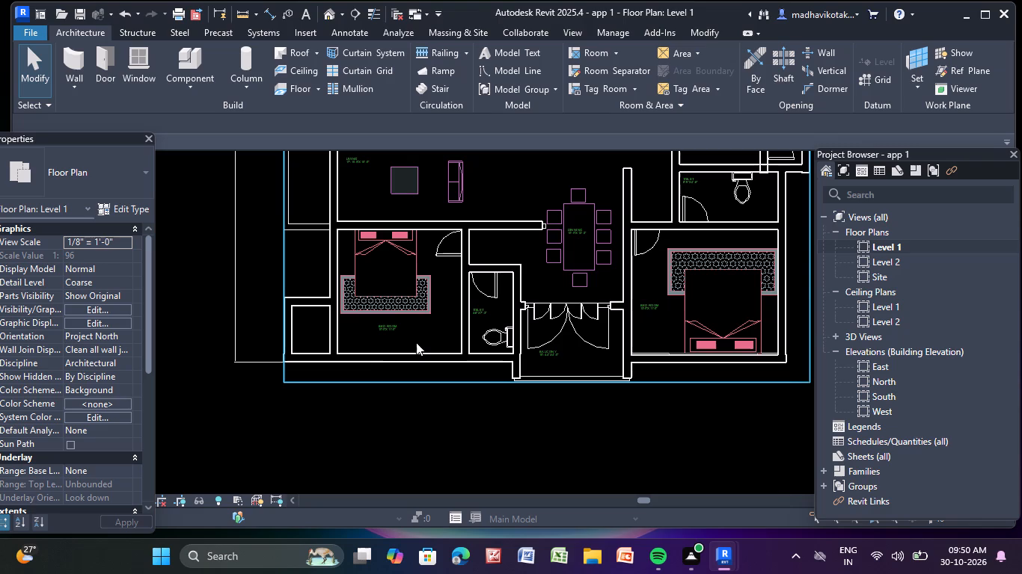
scroll(339, 325, up, 6)
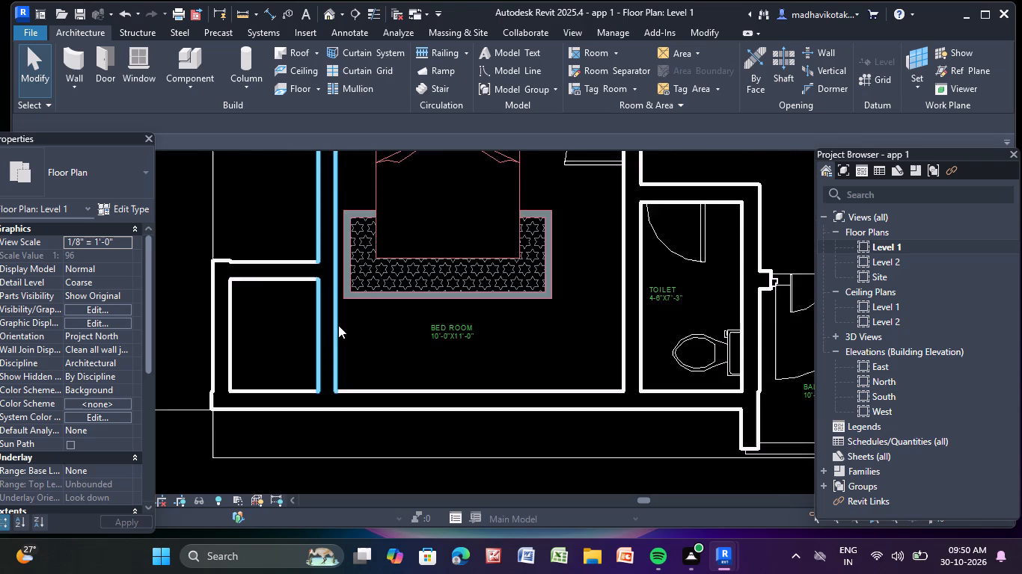
scroll(338, 325, down, 7)
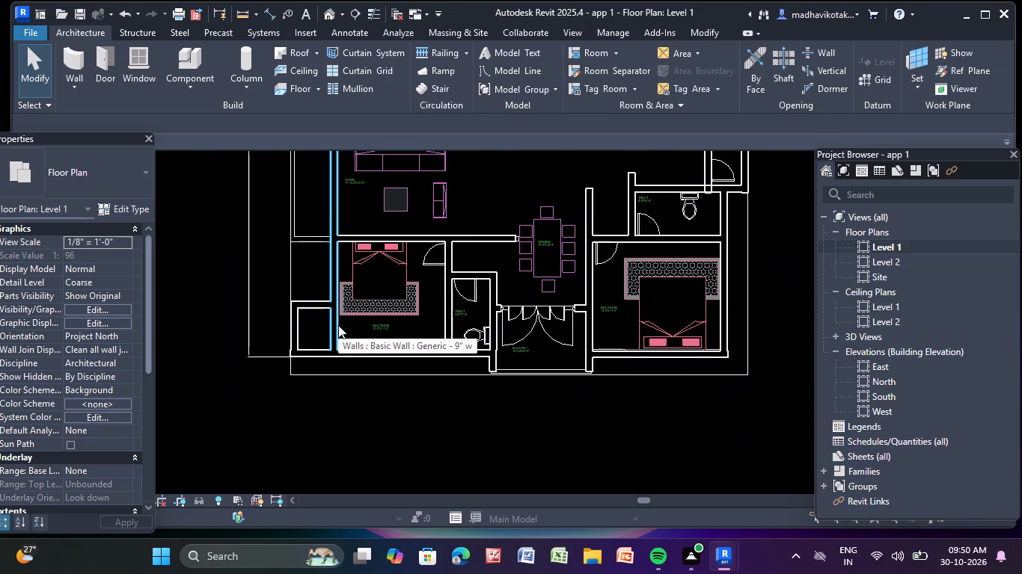
scroll(338, 325, down, 5)
Delete the outer wall running past the staircase landing and the lift.
middle_drag(352, 310, 358, 411)
middle_drag(370, 260, 350, 380)
scroll(513, 387, up, 4)
scroll(397, 387, up, 5)
middle_click(397, 387)
middle_drag(397, 387, 241, 296)
scroll(703, 371, up, 11)
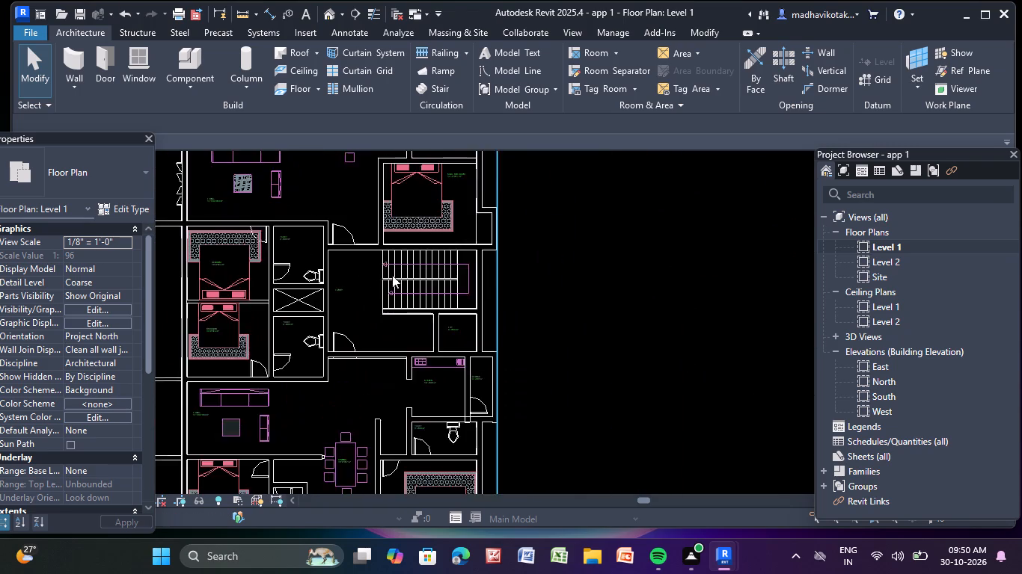
scroll(392, 275, up, 5)
click(545, 280)
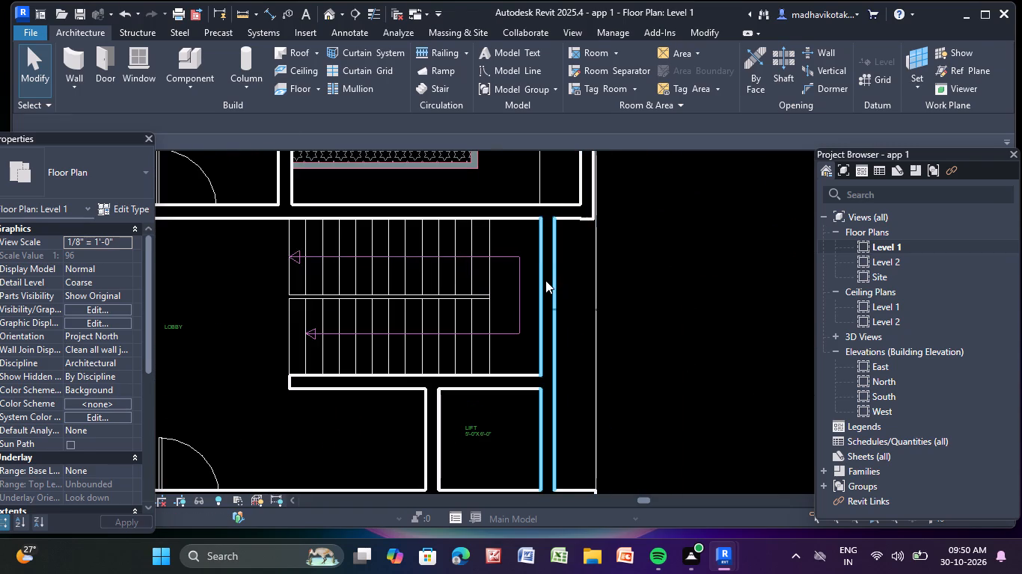
key(Delete)
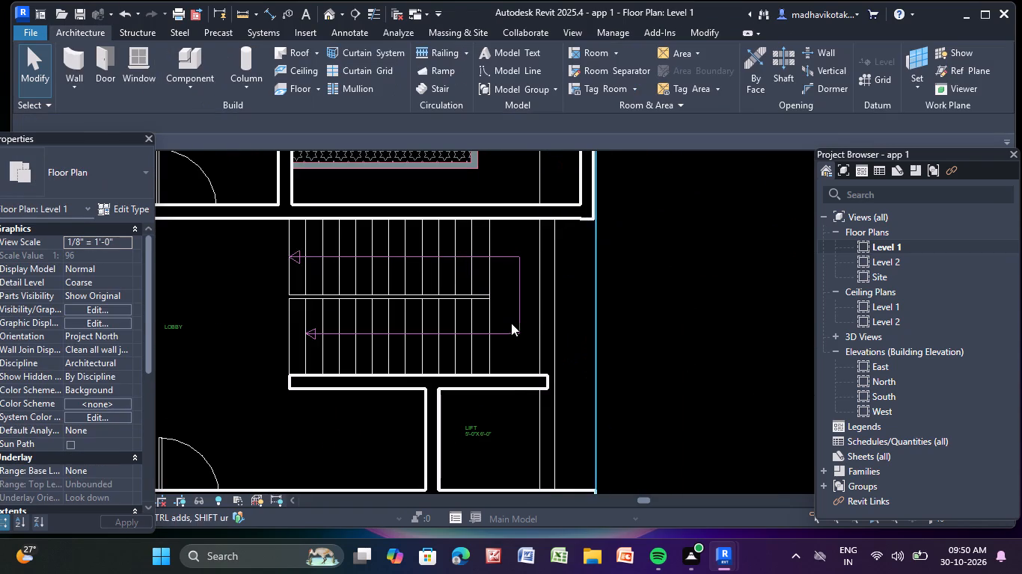
Start a stair at the drawn staircase, creating its run by sketch.
scroll(524, 326, down, 2)
middle_drag(524, 326, 520, 312)
scroll(520, 312, up, 3)
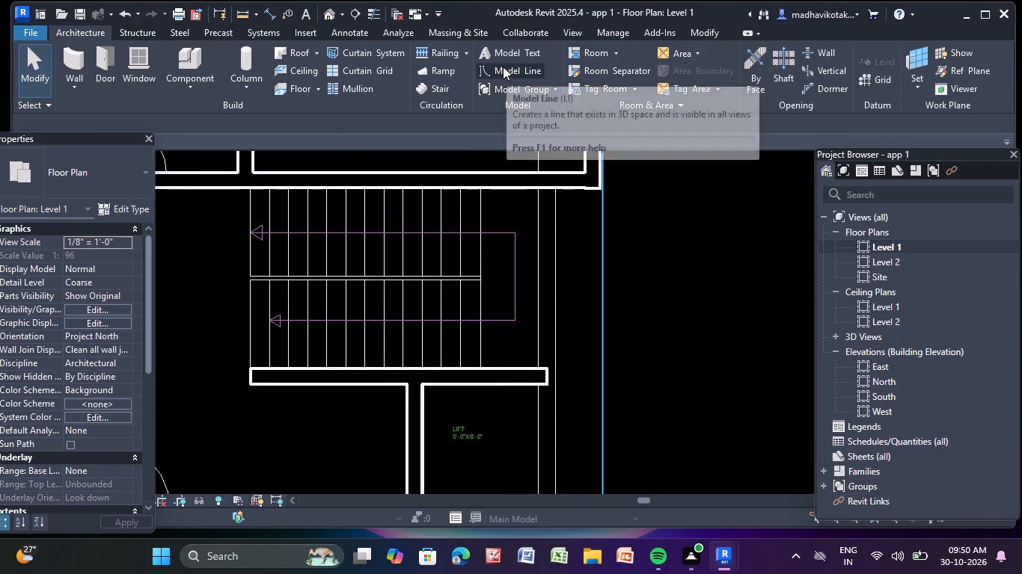
click(429, 97)
click(440, 85)
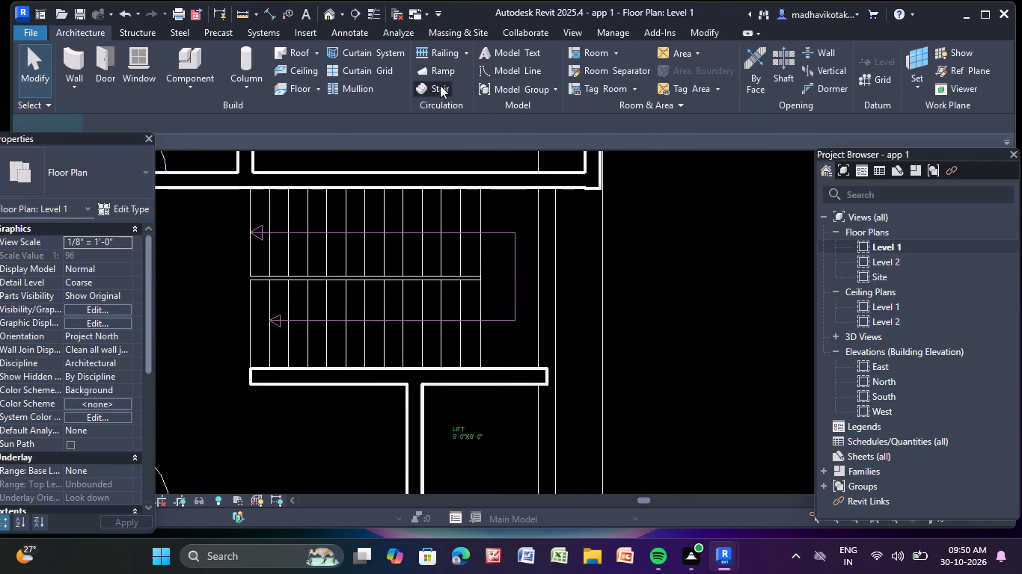
click(676, 72)
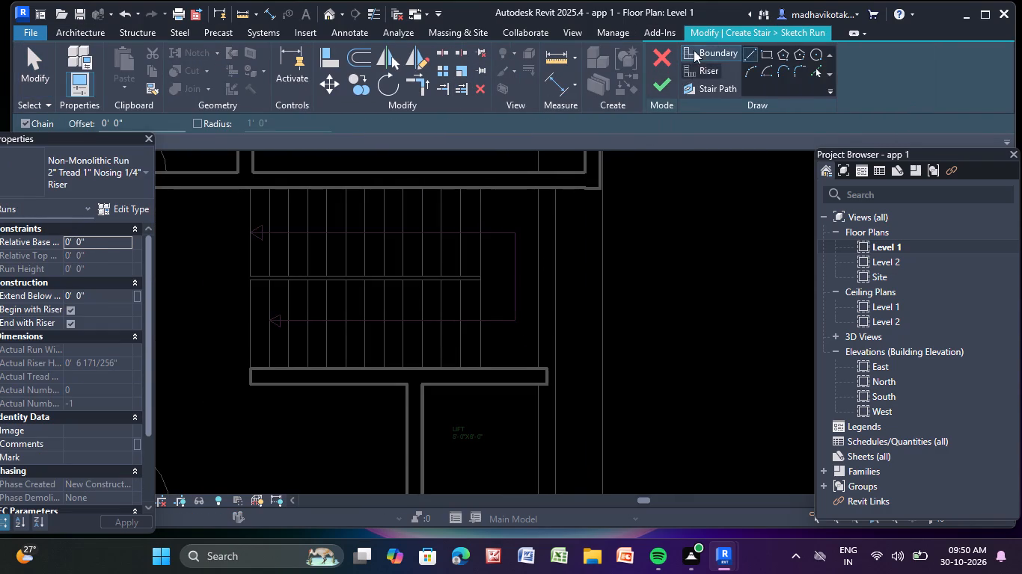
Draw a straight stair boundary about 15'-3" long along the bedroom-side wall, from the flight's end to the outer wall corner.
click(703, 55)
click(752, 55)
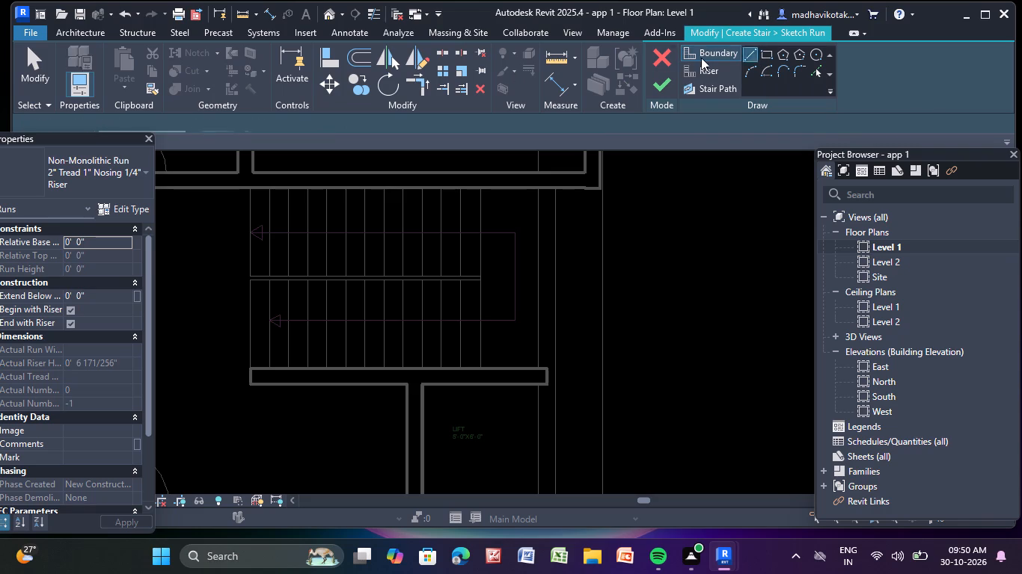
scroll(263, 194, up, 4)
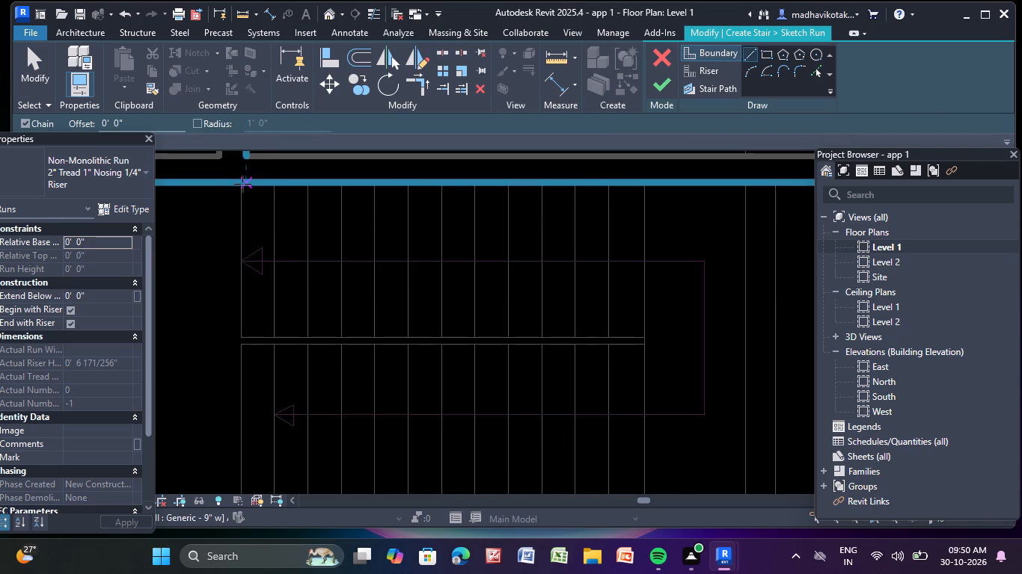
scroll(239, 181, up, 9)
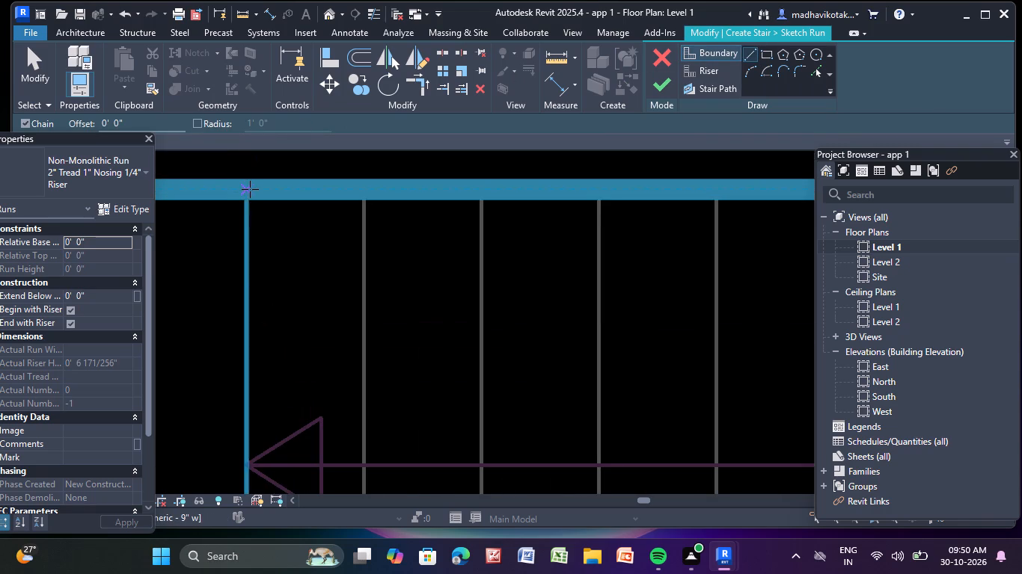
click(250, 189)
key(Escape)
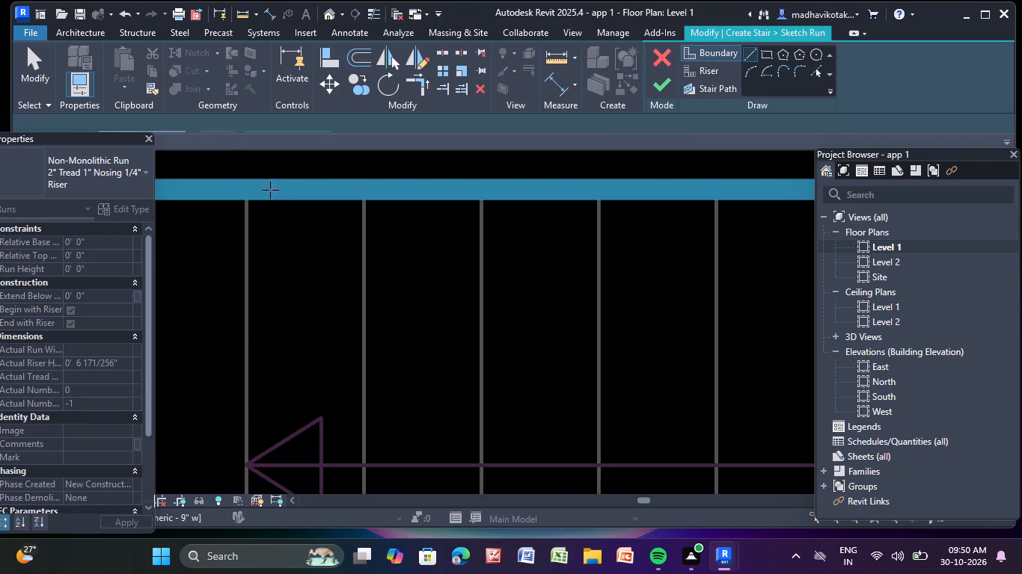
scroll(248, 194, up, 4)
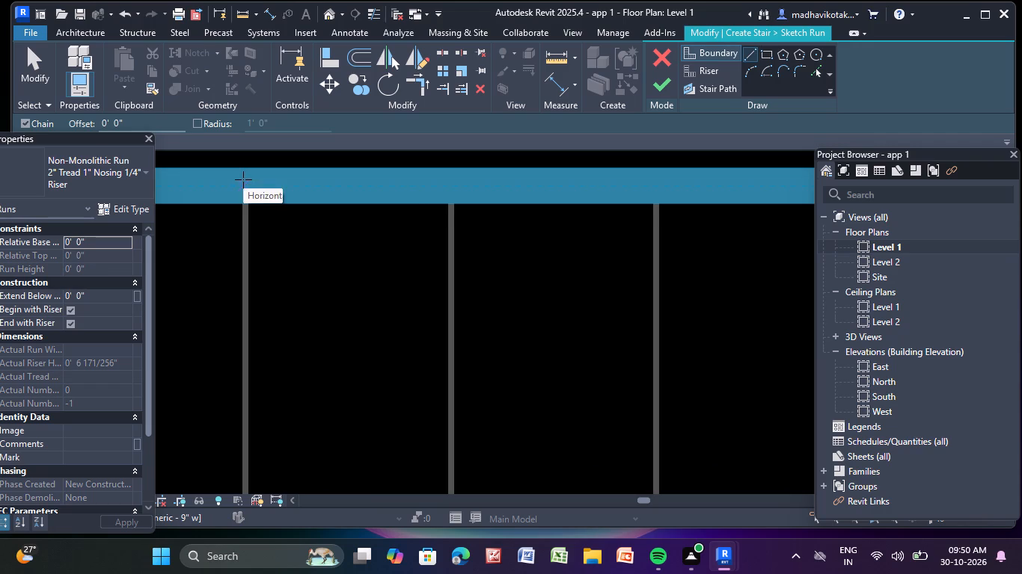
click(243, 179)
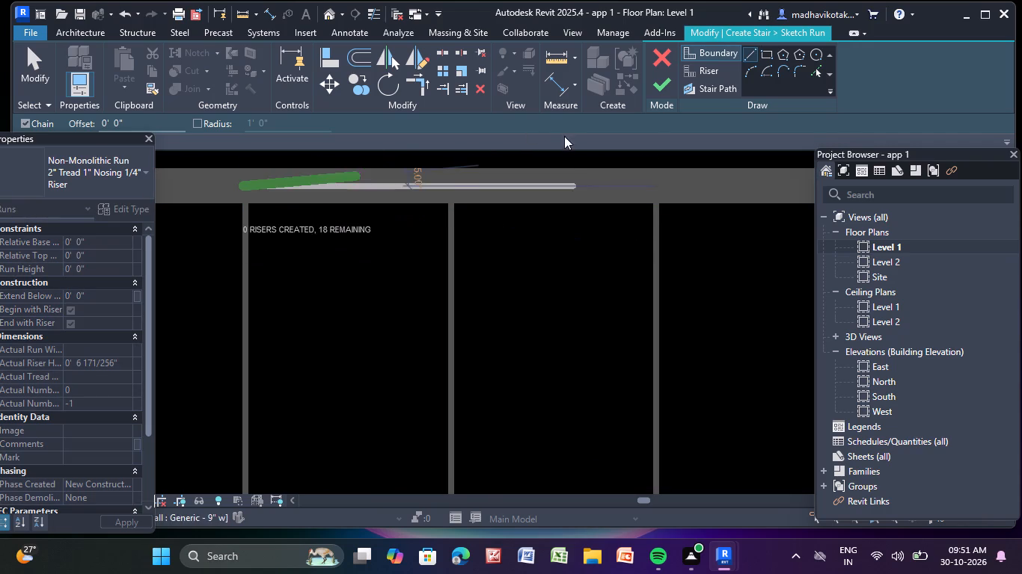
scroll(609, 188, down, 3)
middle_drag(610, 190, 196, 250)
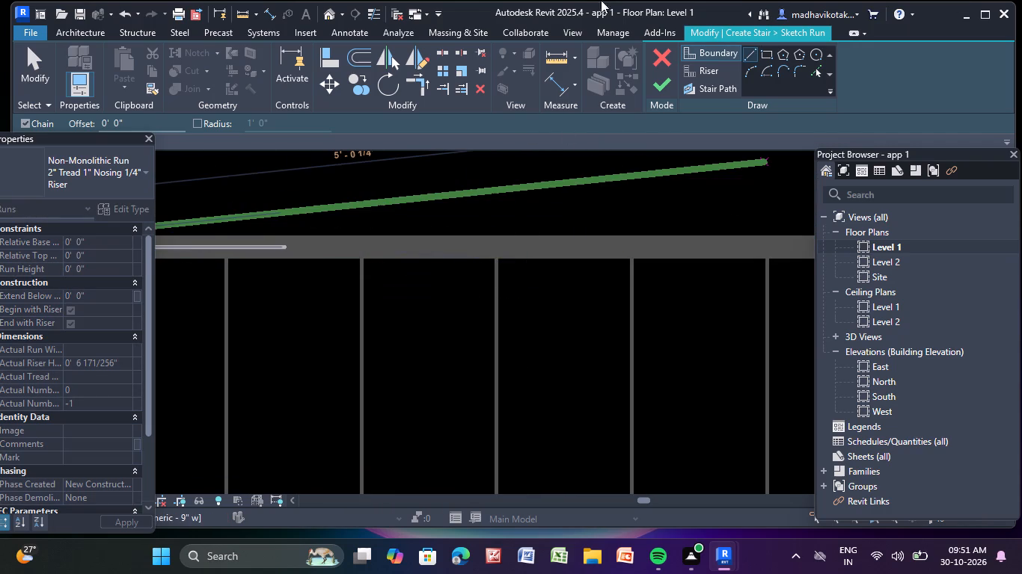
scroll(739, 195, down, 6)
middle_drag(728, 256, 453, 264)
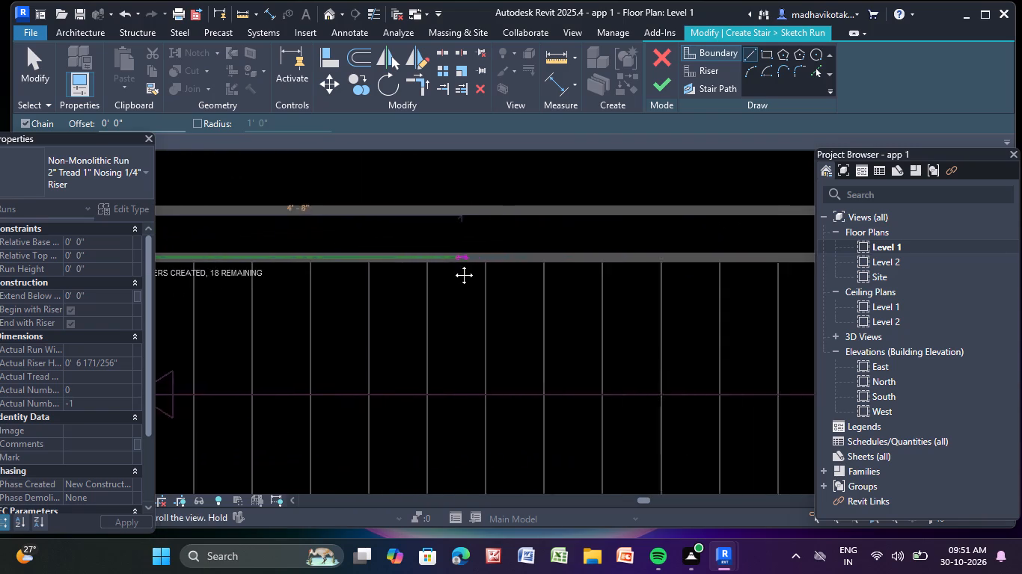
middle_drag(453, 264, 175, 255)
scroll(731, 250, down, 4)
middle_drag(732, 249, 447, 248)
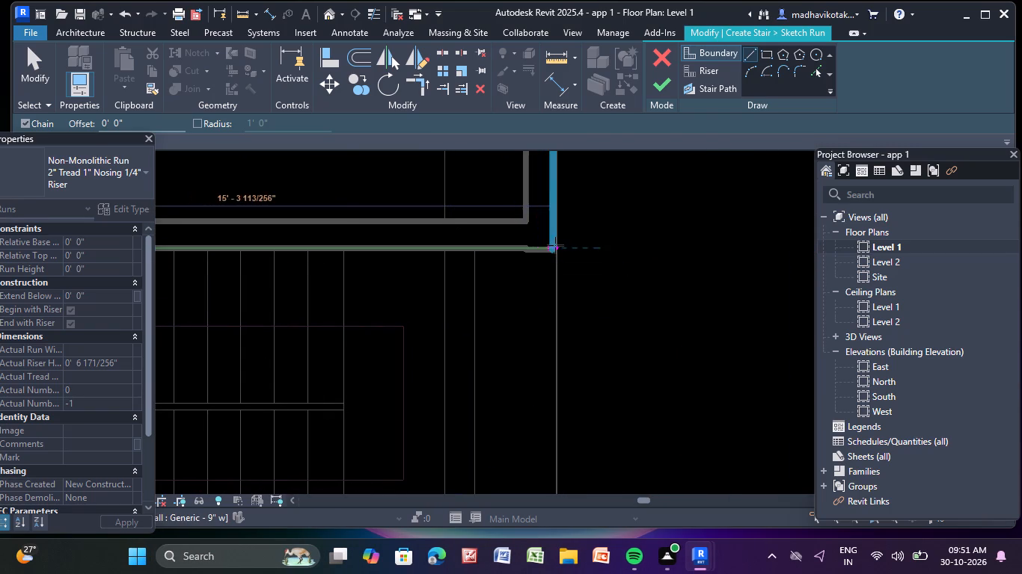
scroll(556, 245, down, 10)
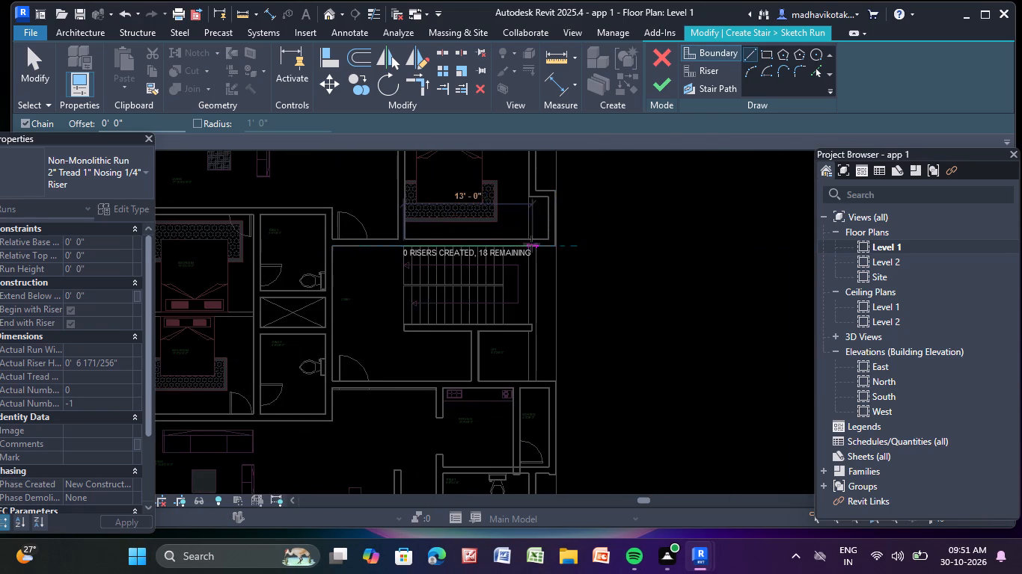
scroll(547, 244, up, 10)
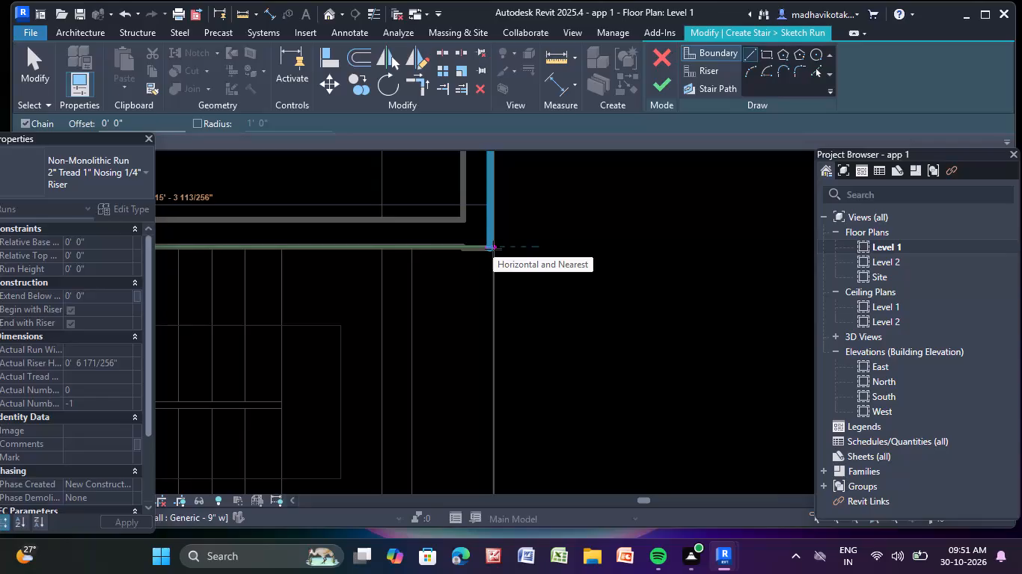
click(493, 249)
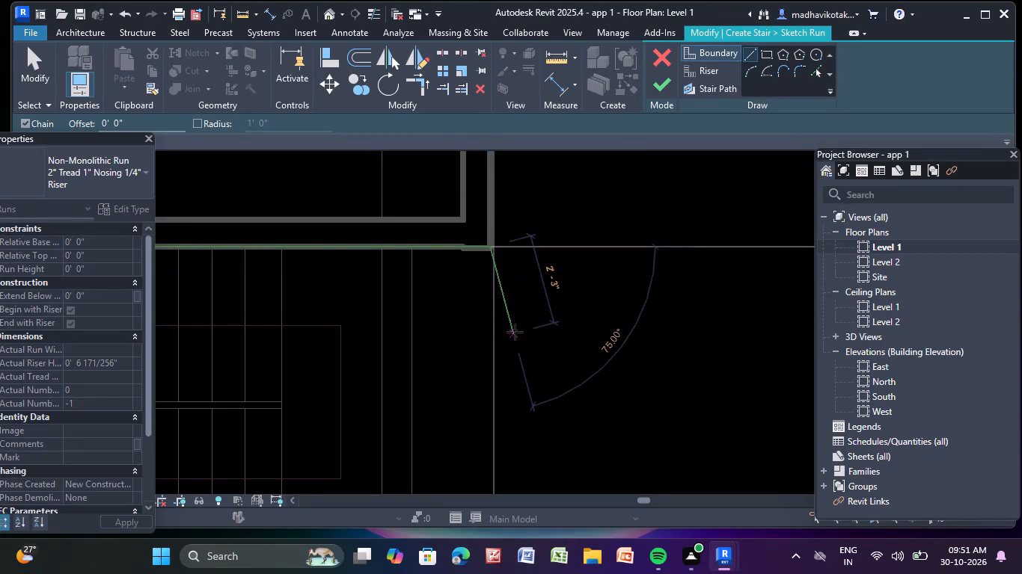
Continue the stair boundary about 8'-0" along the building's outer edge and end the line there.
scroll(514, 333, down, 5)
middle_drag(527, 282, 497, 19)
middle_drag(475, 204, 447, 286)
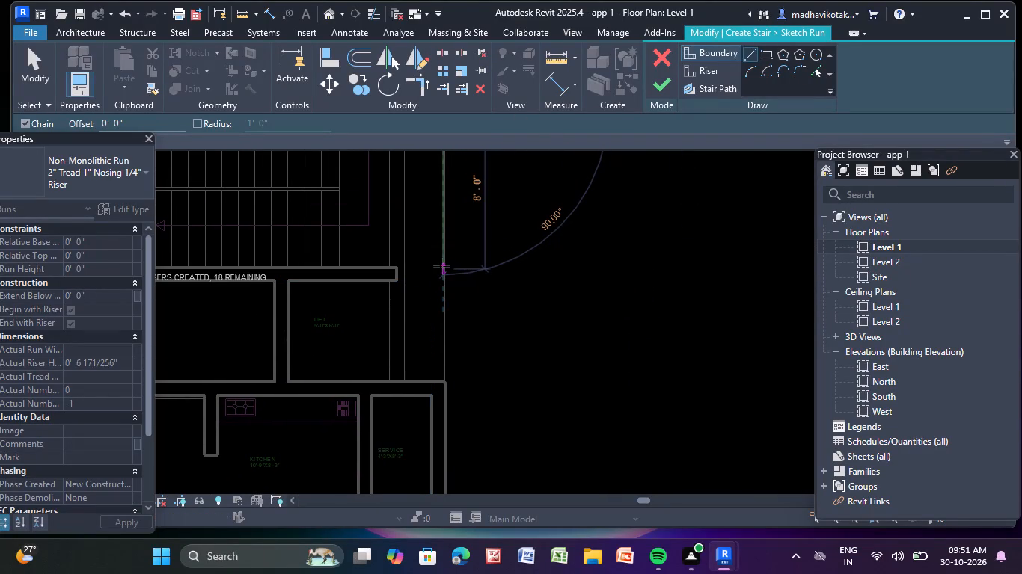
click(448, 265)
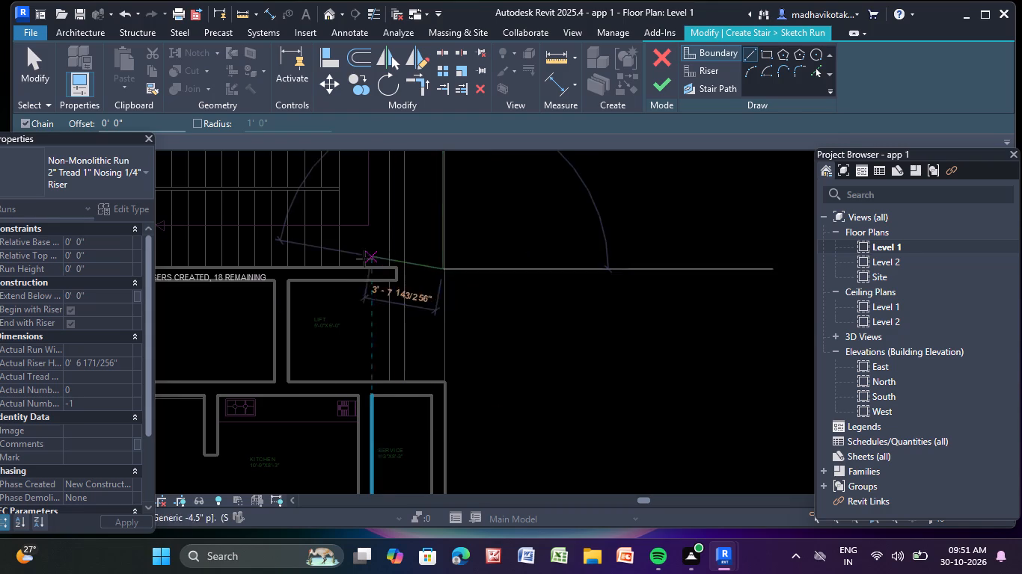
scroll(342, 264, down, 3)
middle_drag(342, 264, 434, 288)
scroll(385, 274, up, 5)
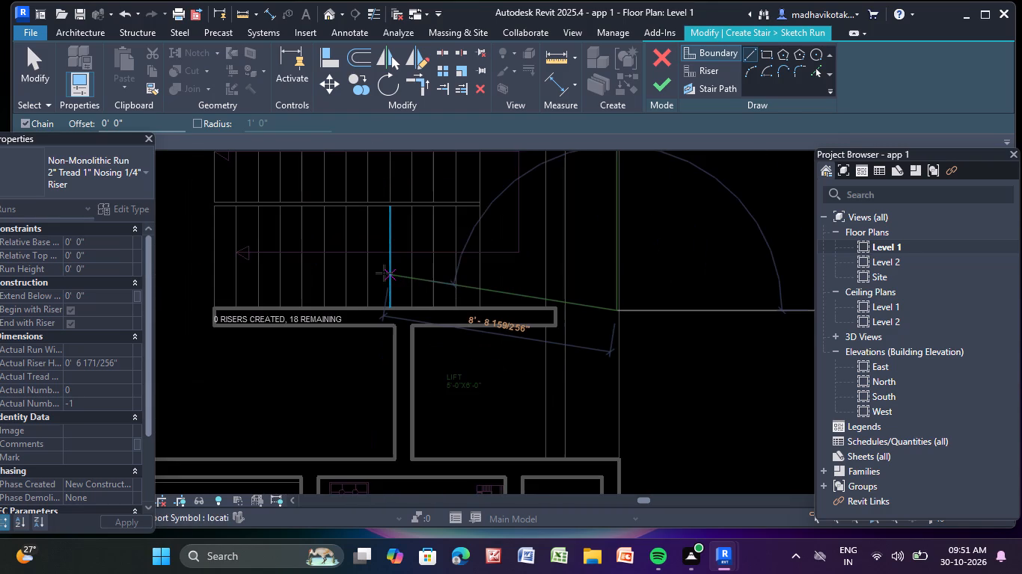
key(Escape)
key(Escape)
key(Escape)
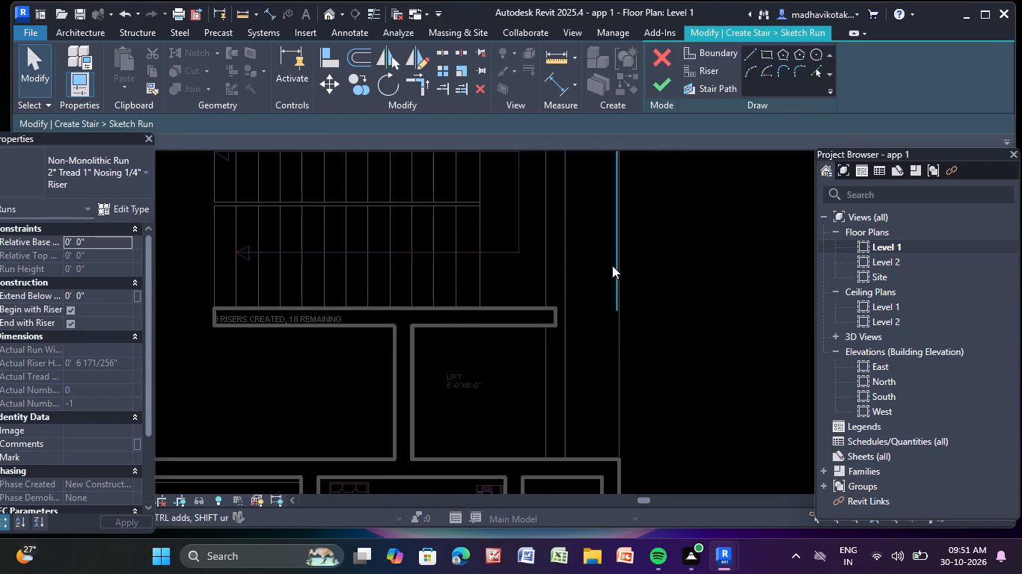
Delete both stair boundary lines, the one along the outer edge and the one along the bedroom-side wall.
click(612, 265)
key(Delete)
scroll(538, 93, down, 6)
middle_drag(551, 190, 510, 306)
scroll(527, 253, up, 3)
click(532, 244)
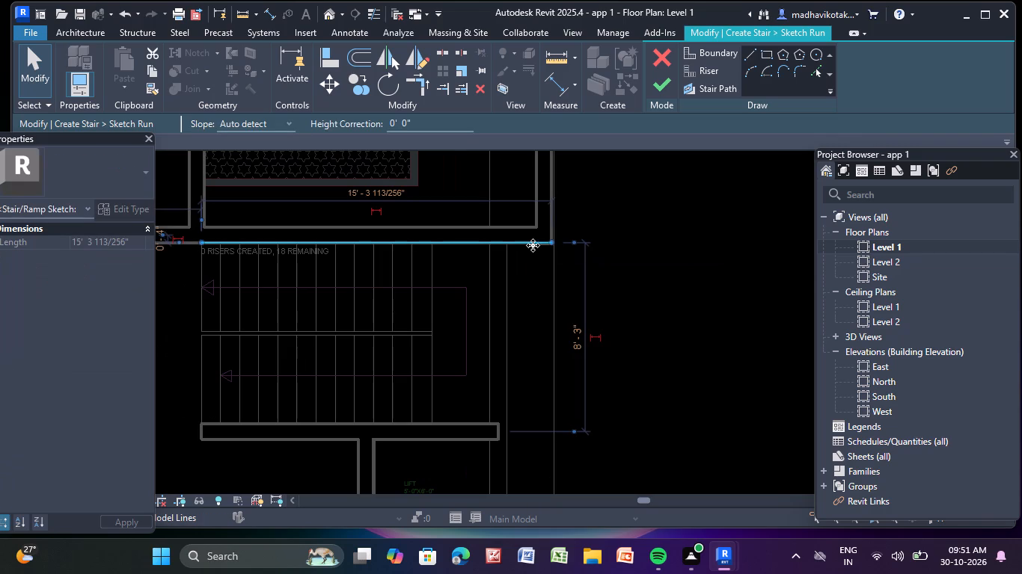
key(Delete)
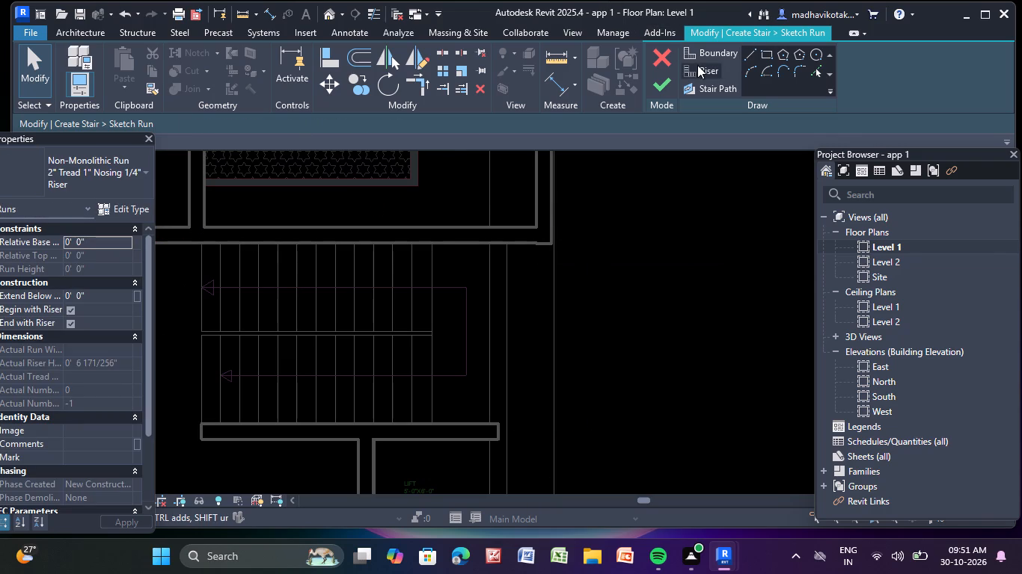
Draw a stair boundary line about 12'-7" long along the bedroom-side wall, from the flight's lobby end to the landing's outer edge.
click(715, 49)
click(753, 52)
scroll(625, 223, down, 3)
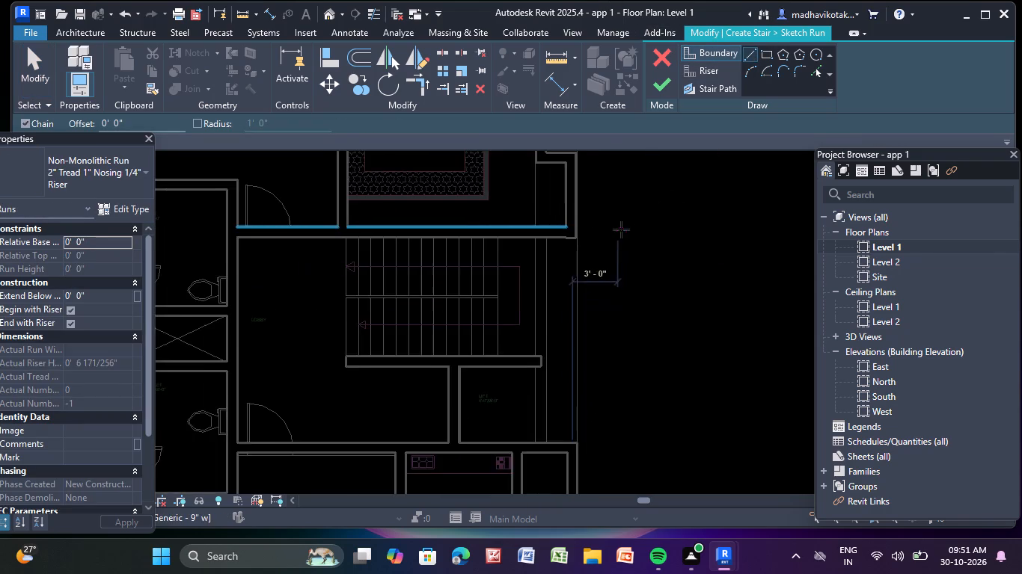
middle_drag(621, 230, 618, 270)
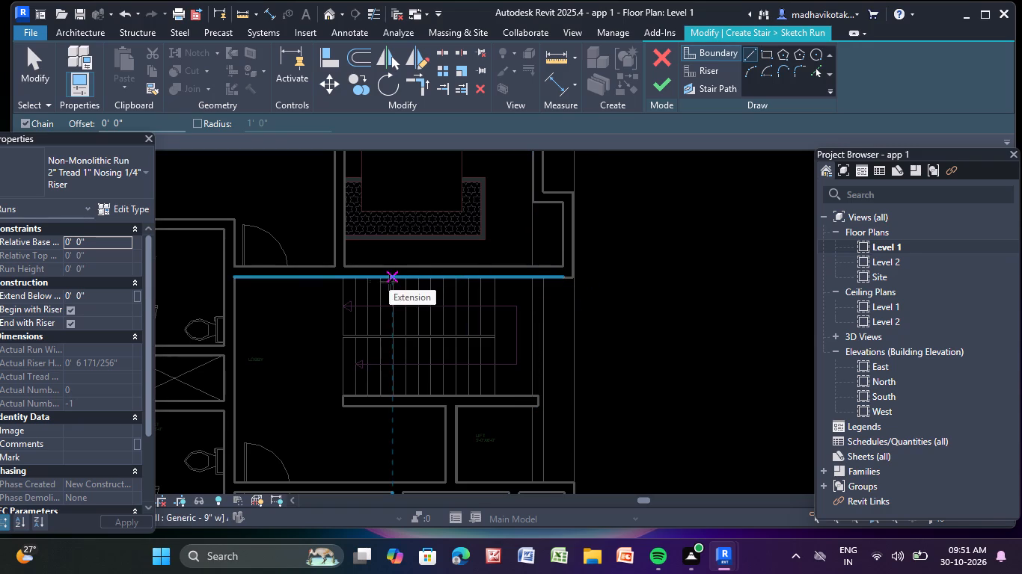
scroll(340, 275, up, 5)
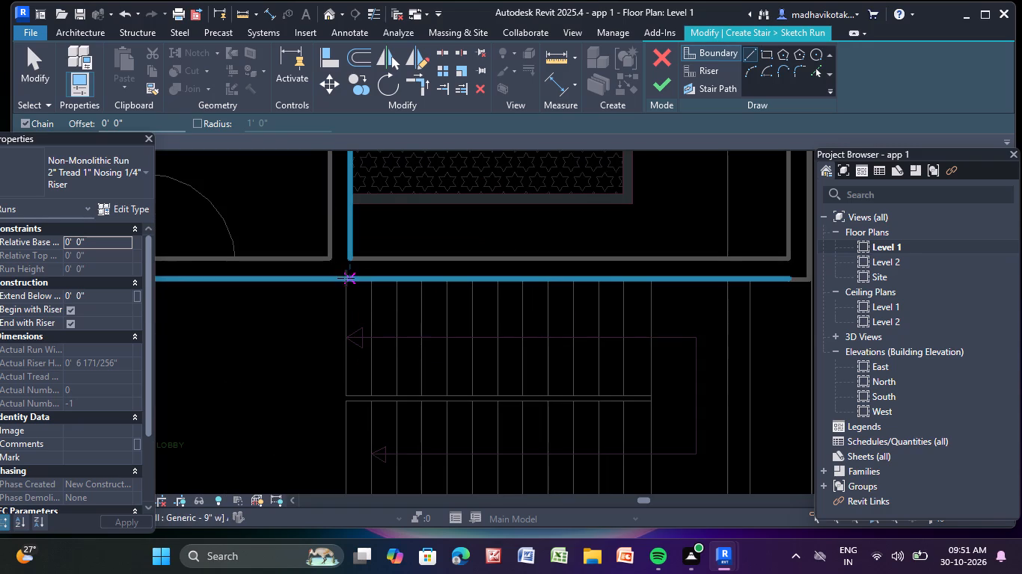
scroll(346, 278, up, 9)
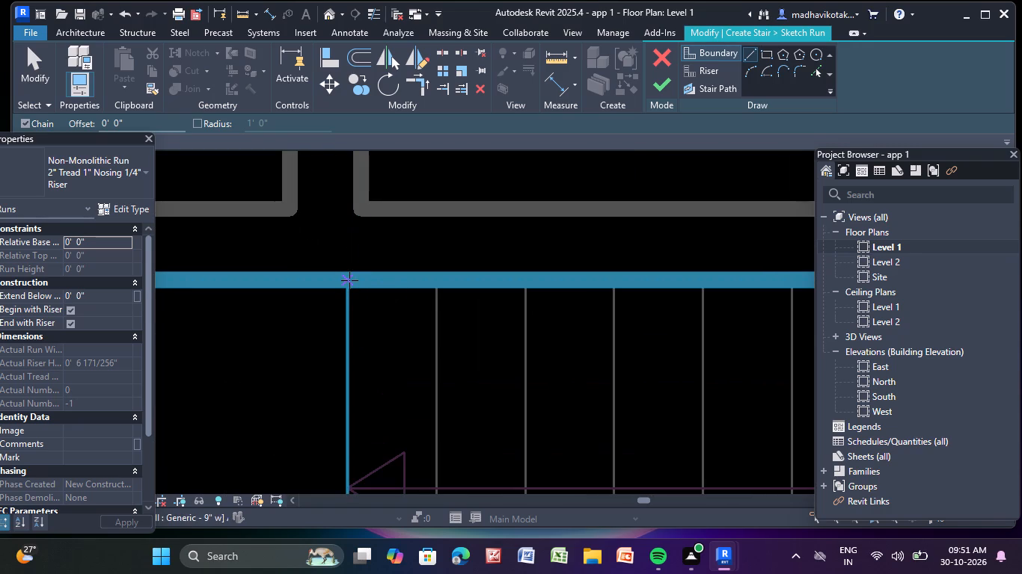
click(349, 280)
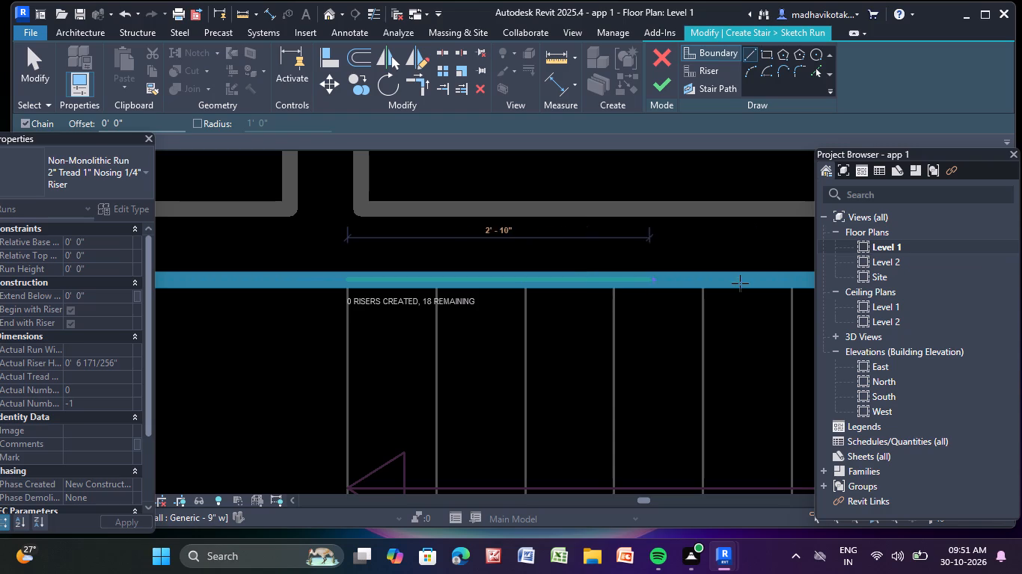
scroll(769, 284, down, 4)
middle_drag(771, 284, 334, 285)
scroll(677, 270, down, 2)
middle_drag(677, 270, 391, 255)
scroll(392, 253, down, 2)
scroll(498, 267, down, 3)
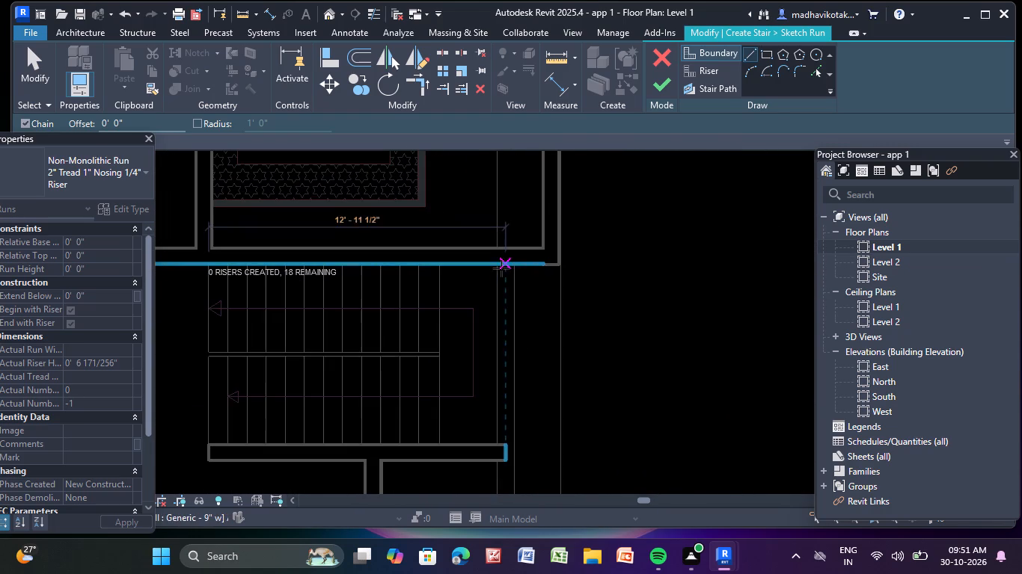
middle_click(509, 255)
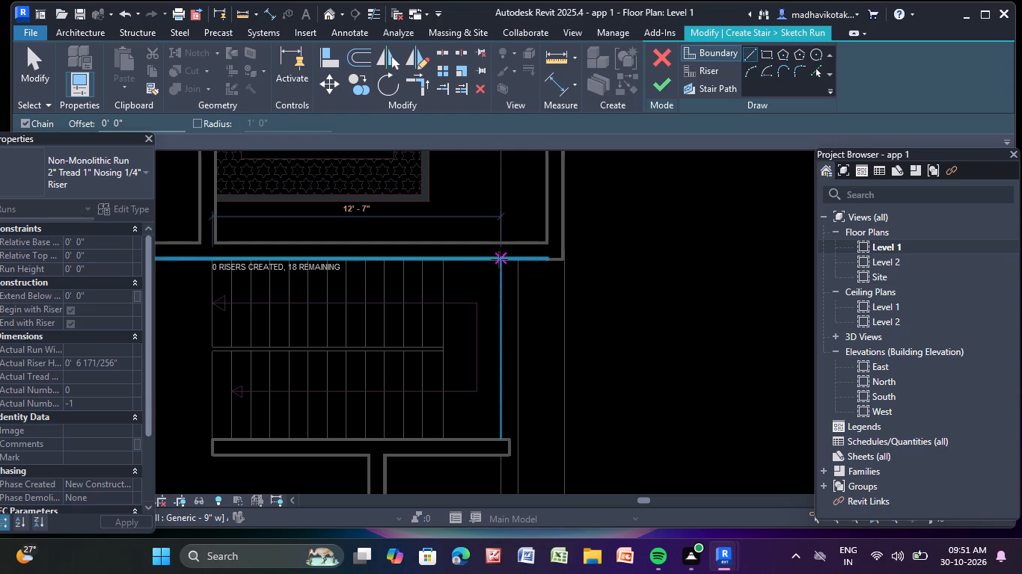
click(499, 259)
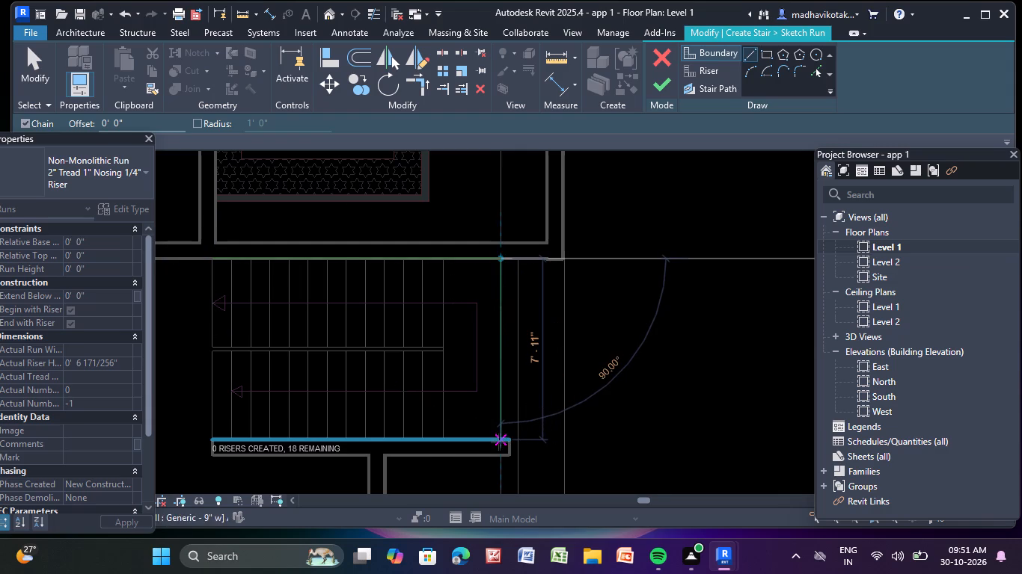
Continue the boundary about 7'-11" along the landing's outer edge and about 12'-7" back along the lift-side wall to its lobby end.
click(500, 442)
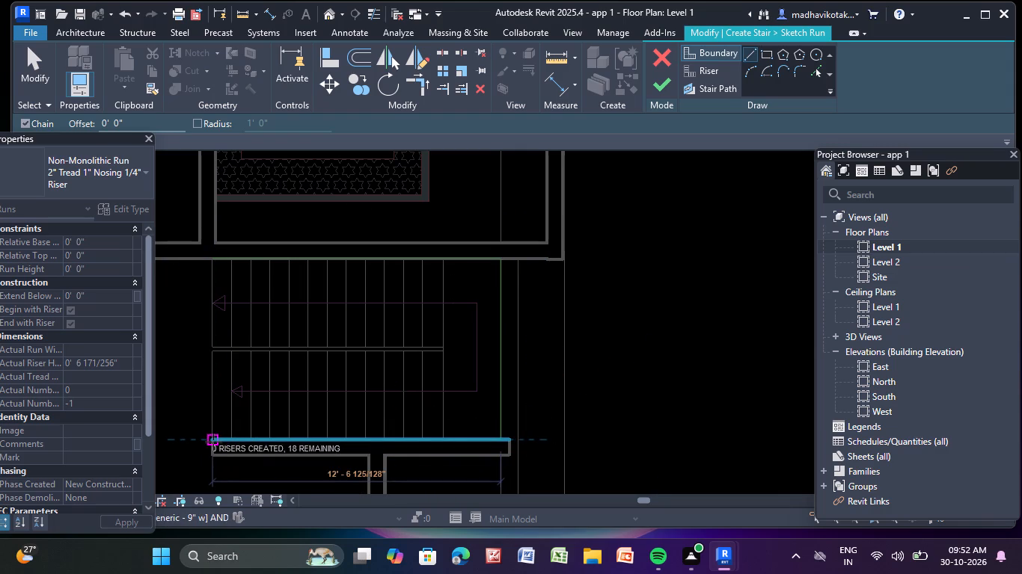
click(212, 442)
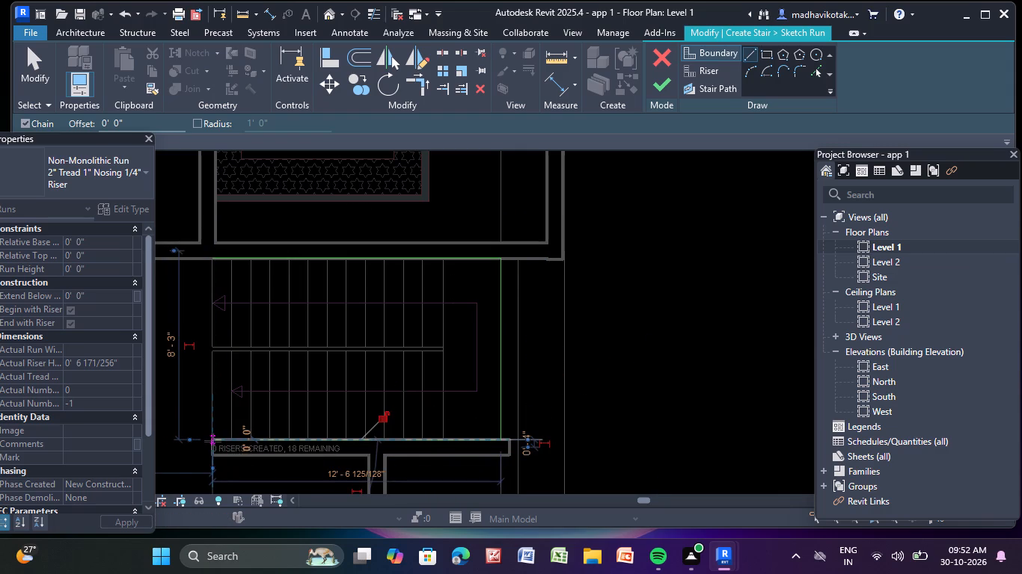
key(Escape)
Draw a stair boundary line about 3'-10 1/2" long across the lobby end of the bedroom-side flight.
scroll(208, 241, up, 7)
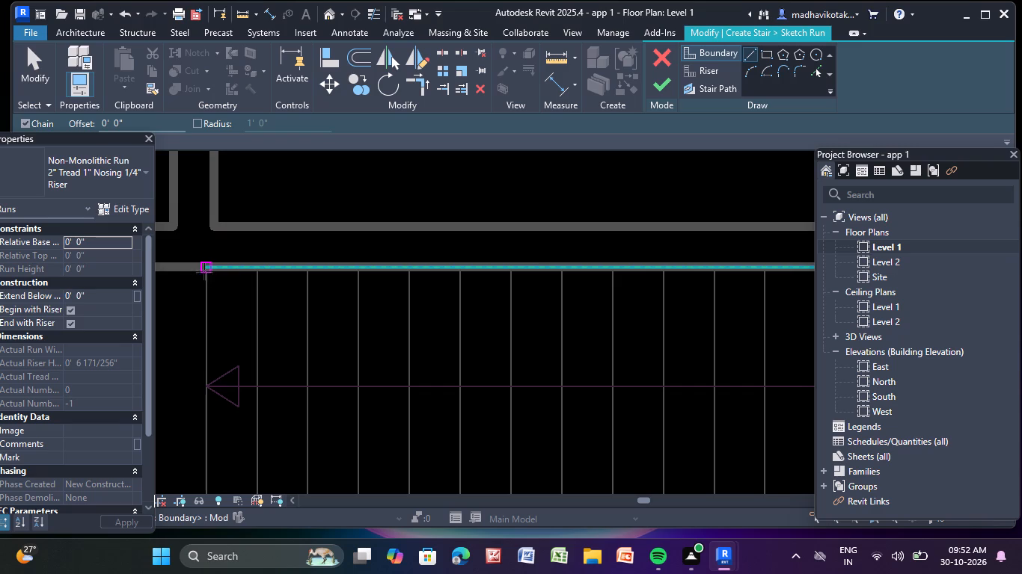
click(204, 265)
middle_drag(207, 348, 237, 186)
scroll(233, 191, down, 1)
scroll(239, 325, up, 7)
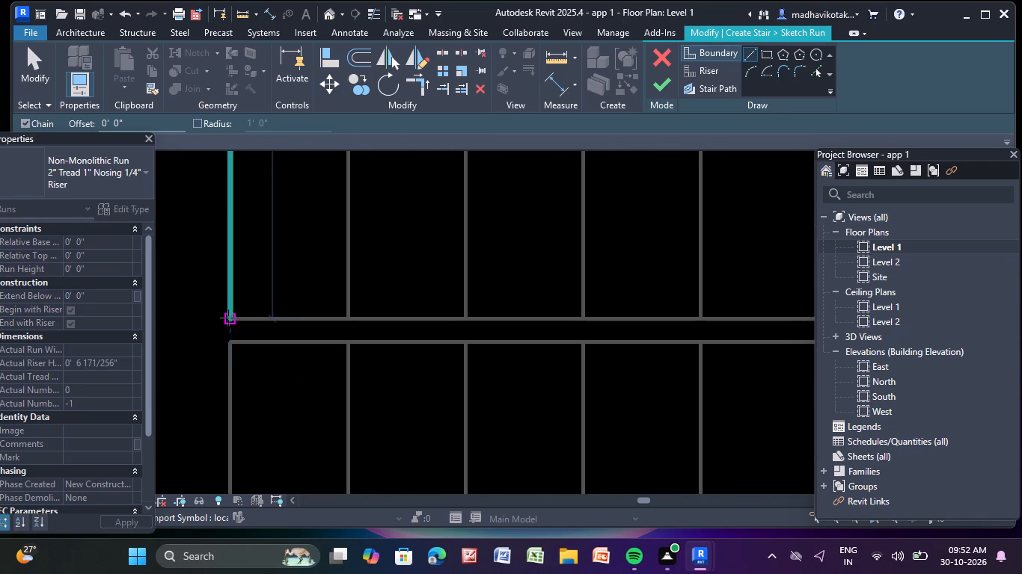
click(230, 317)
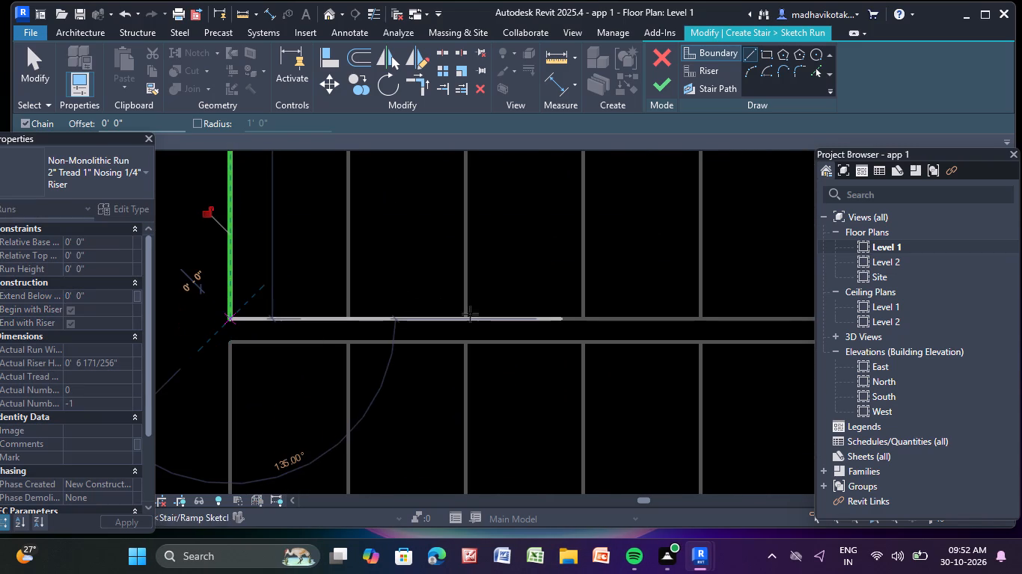
Continue the stair boundary around the gap between the flights: along the bedroom-side flight, about 2" across the landing end, and back to the lobby end.
scroll(637, 308, down, 4)
middle_drag(643, 314, 141, 323)
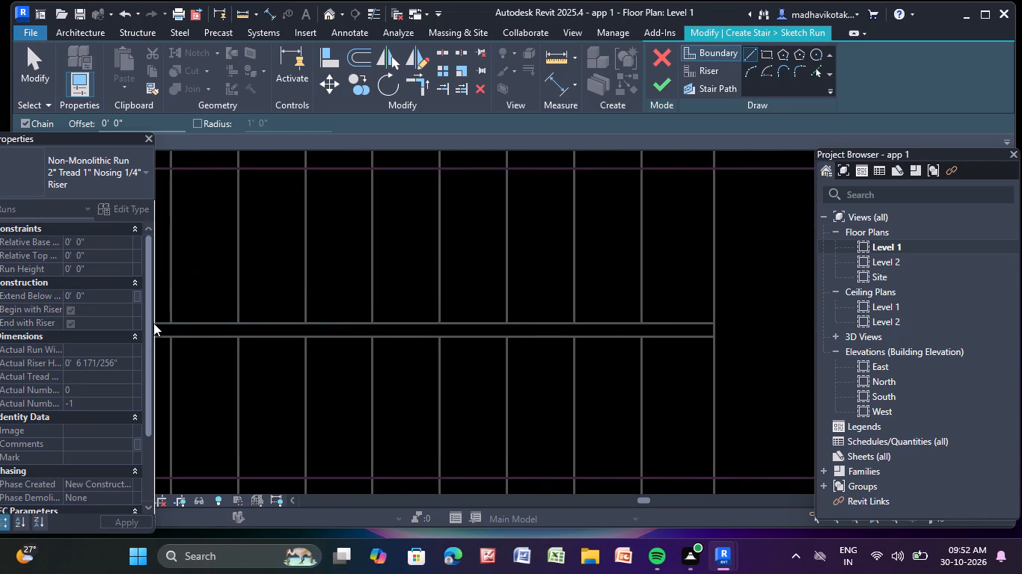
scroll(717, 324, up, 3)
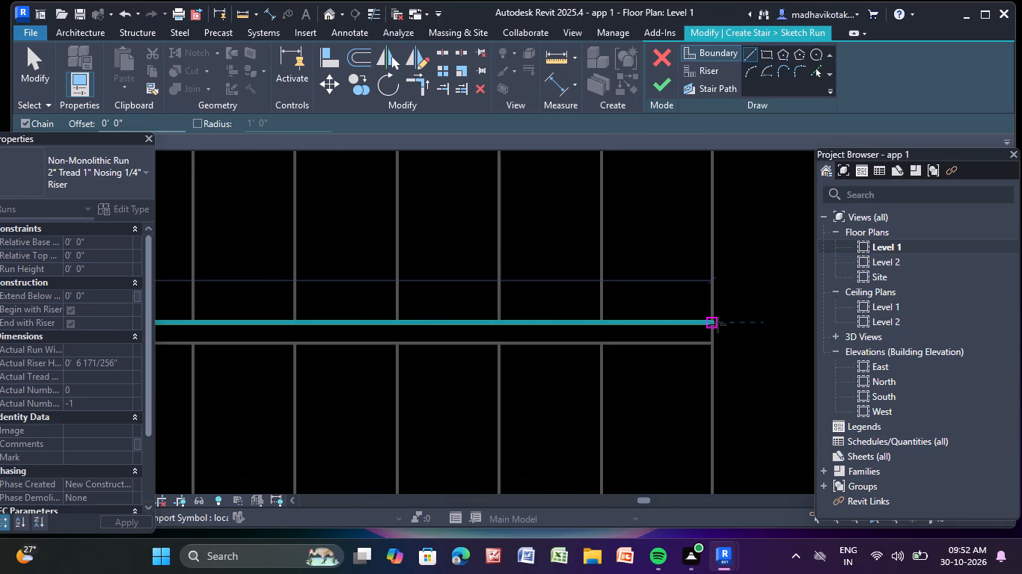
click(713, 323)
click(714, 342)
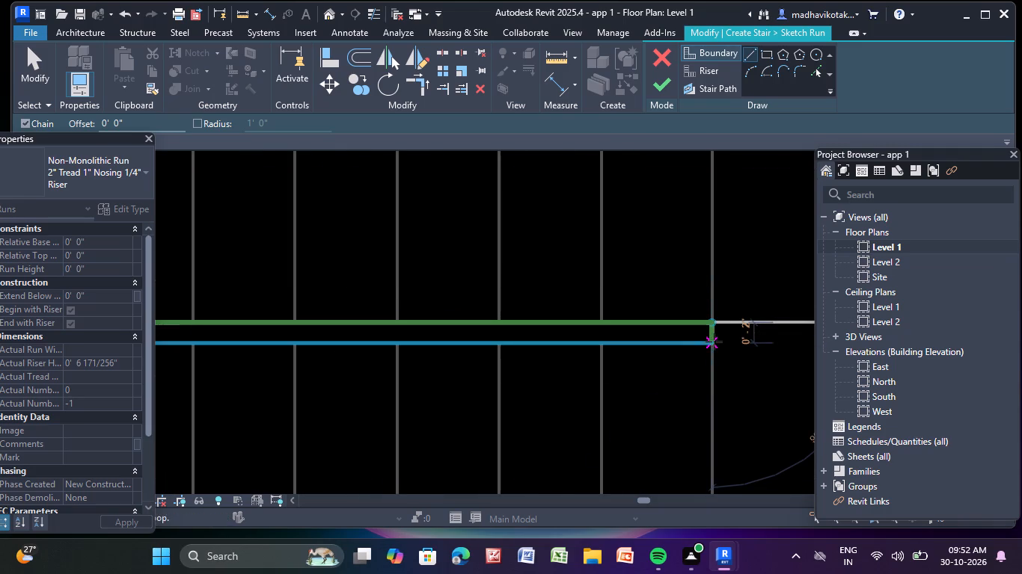
scroll(428, 354, down, 4)
middle_drag(427, 354, 786, 320)
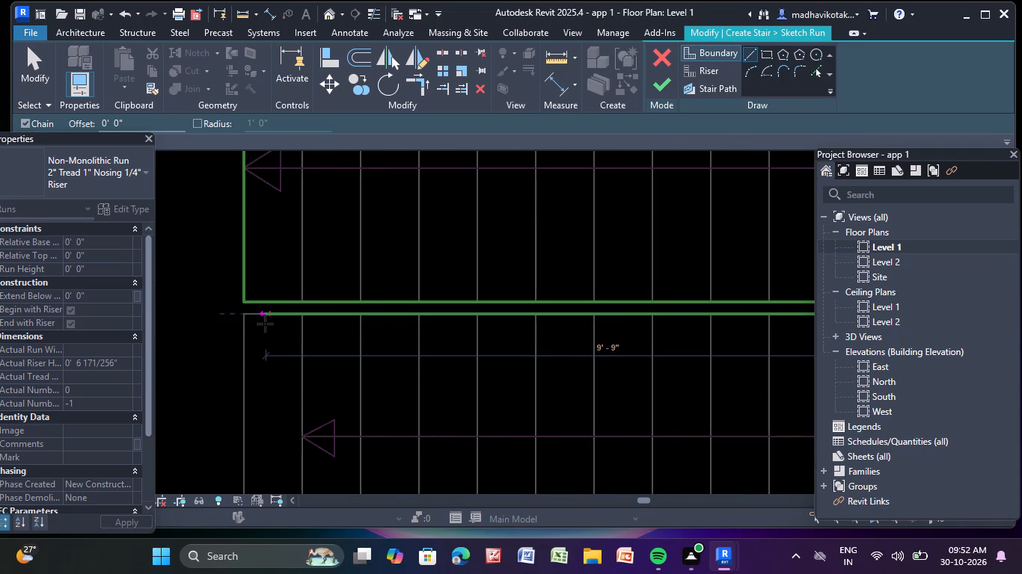
click(242, 311)
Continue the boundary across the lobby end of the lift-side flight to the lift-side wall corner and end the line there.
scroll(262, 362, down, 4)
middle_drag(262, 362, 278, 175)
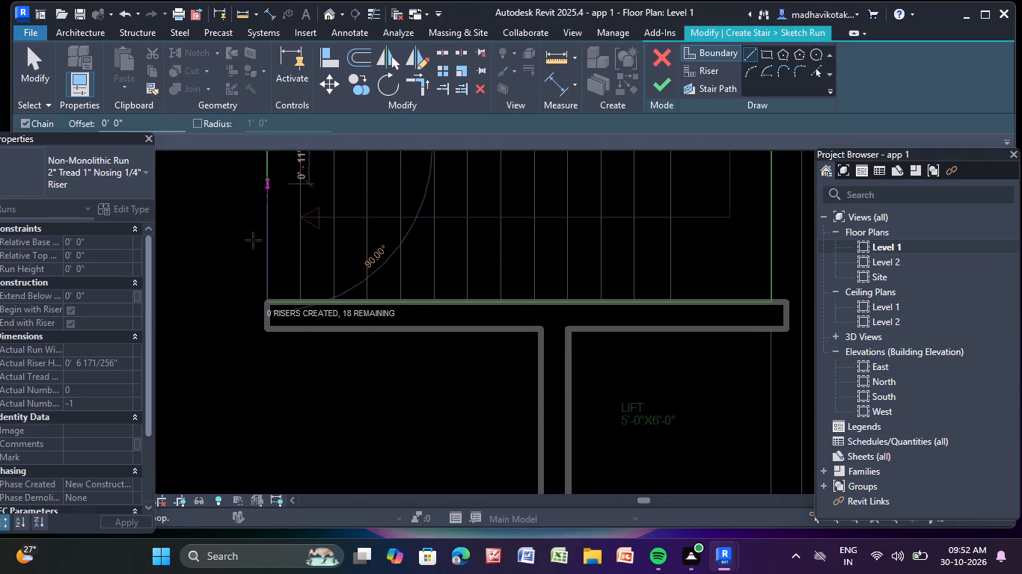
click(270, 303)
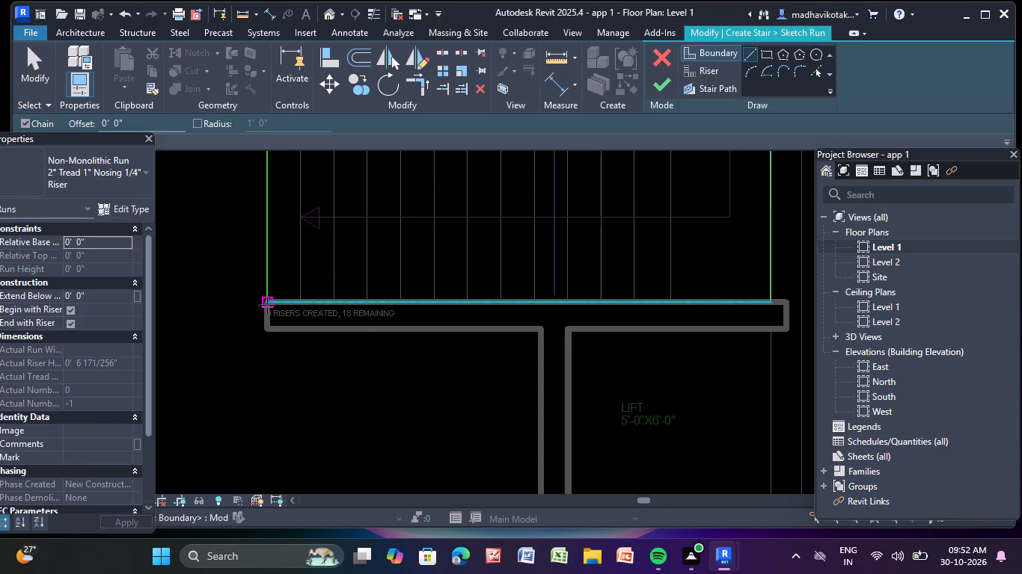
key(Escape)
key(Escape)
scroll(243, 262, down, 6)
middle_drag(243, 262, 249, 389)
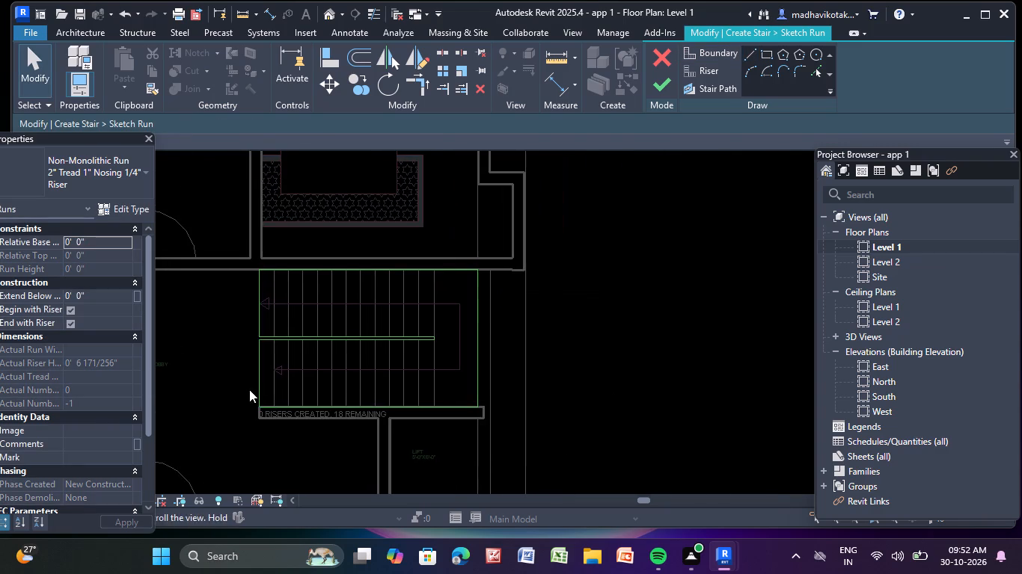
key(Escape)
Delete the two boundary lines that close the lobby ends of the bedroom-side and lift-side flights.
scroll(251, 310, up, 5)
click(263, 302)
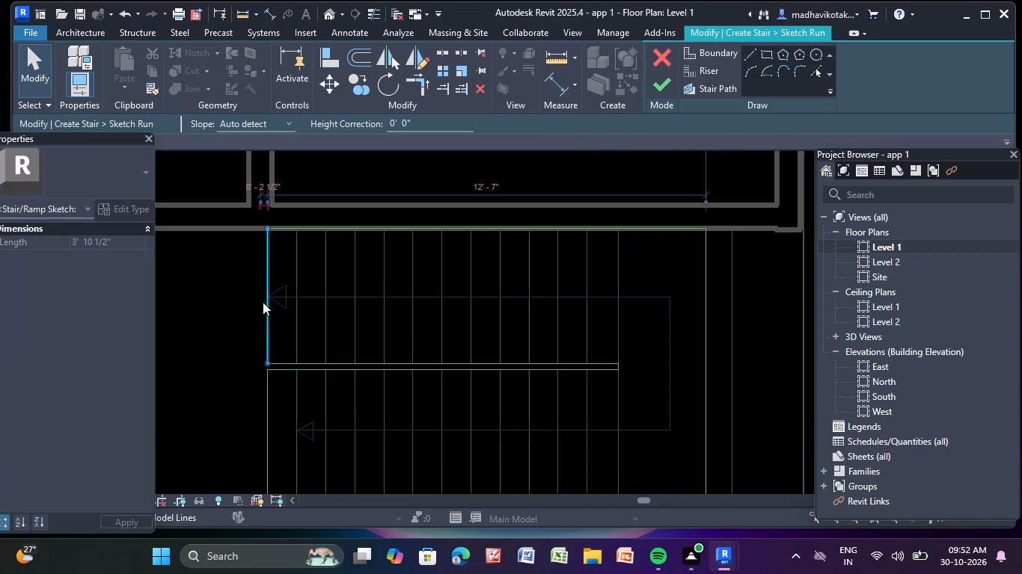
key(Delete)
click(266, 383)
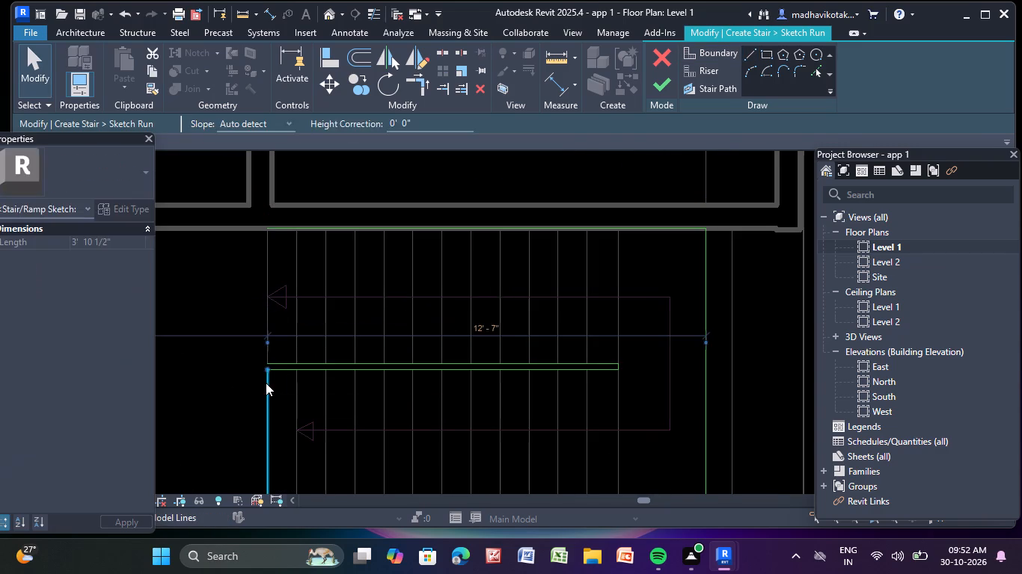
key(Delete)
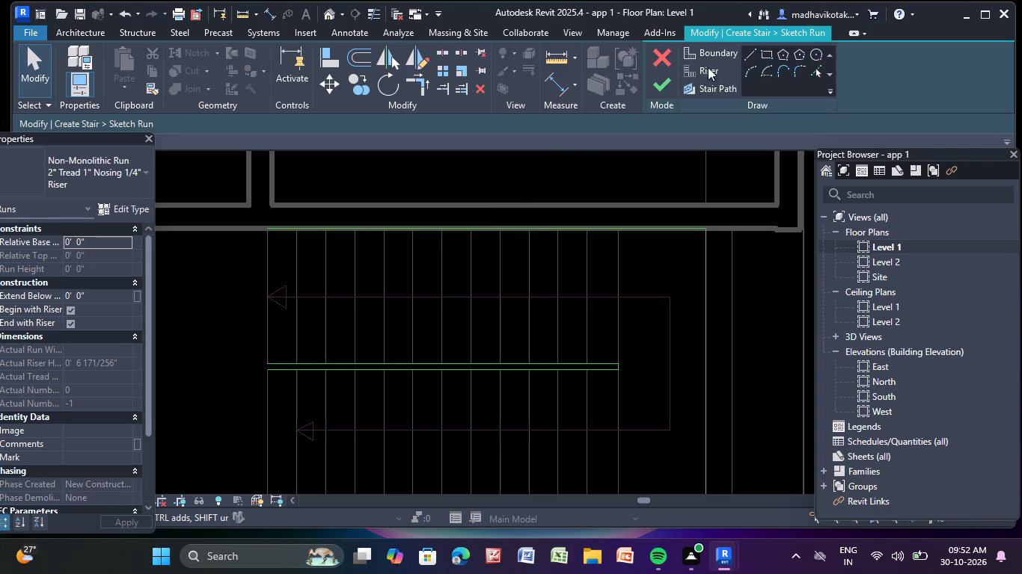
Draw the first two riser lines of the bedroom-side flight, each about 3'-10 1/2" long, from its lobby end along the plan's tread lines.
click(705, 70)
click(747, 46)
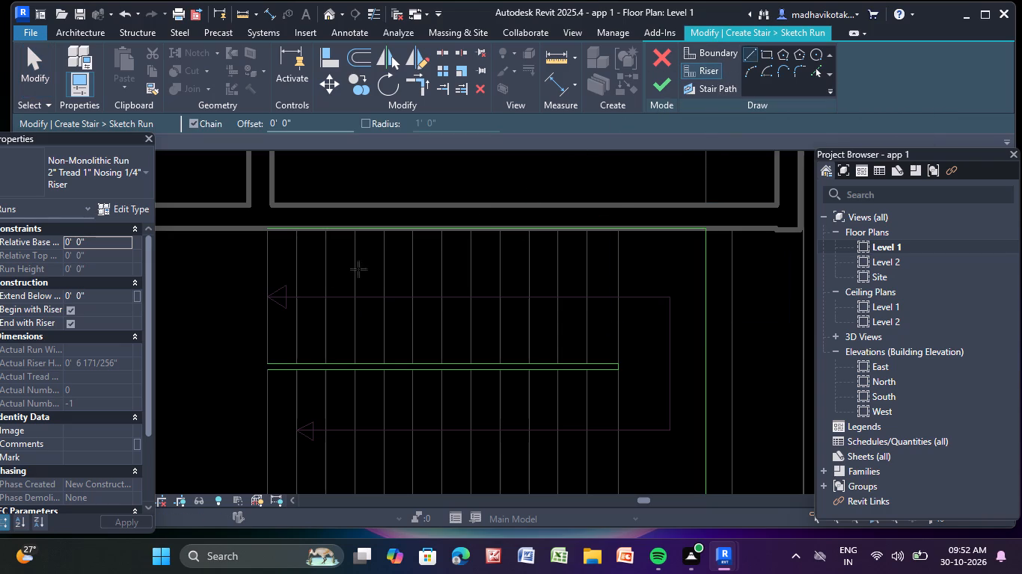
scroll(281, 235, up, 3)
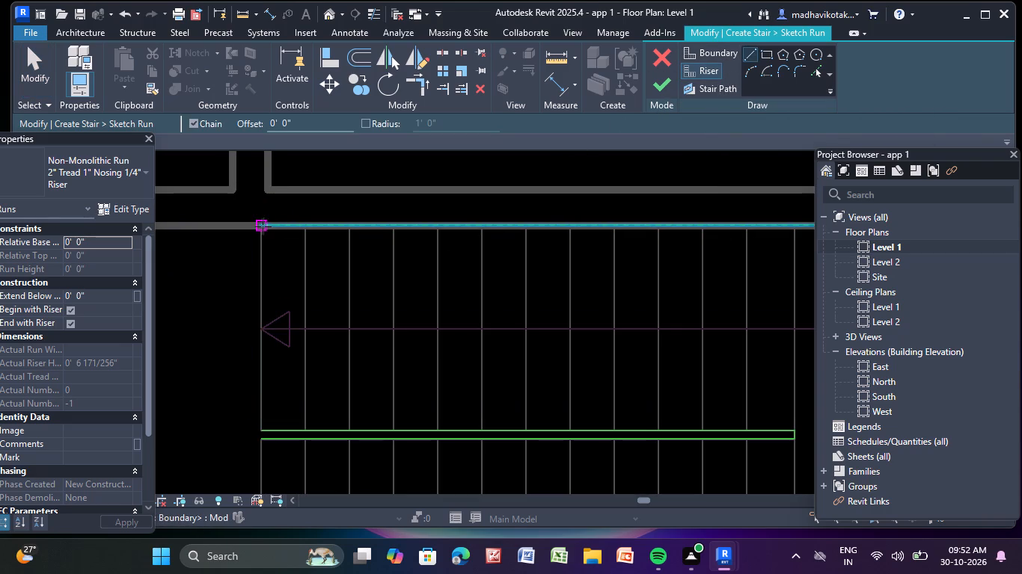
click(262, 225)
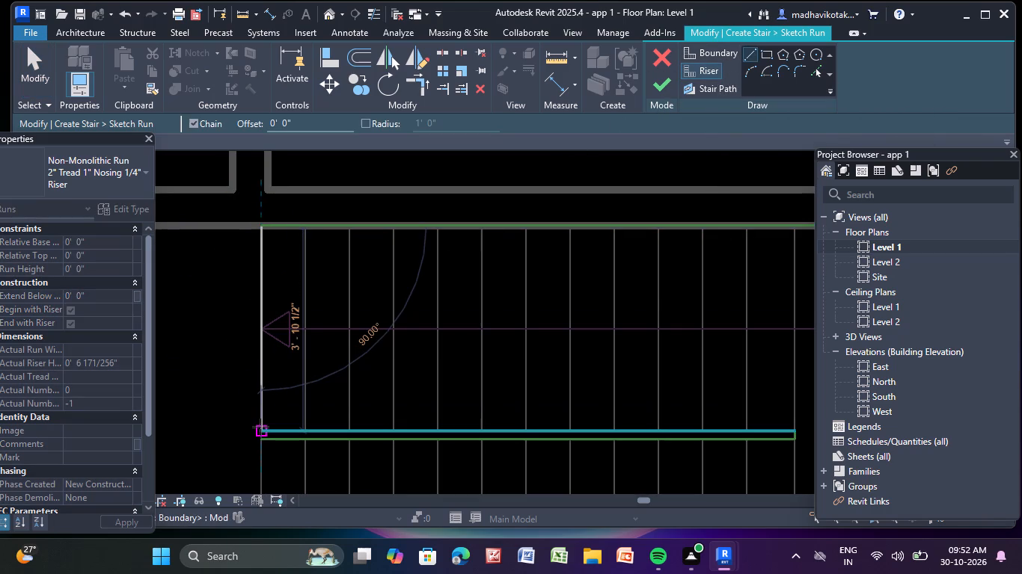
click(257, 429)
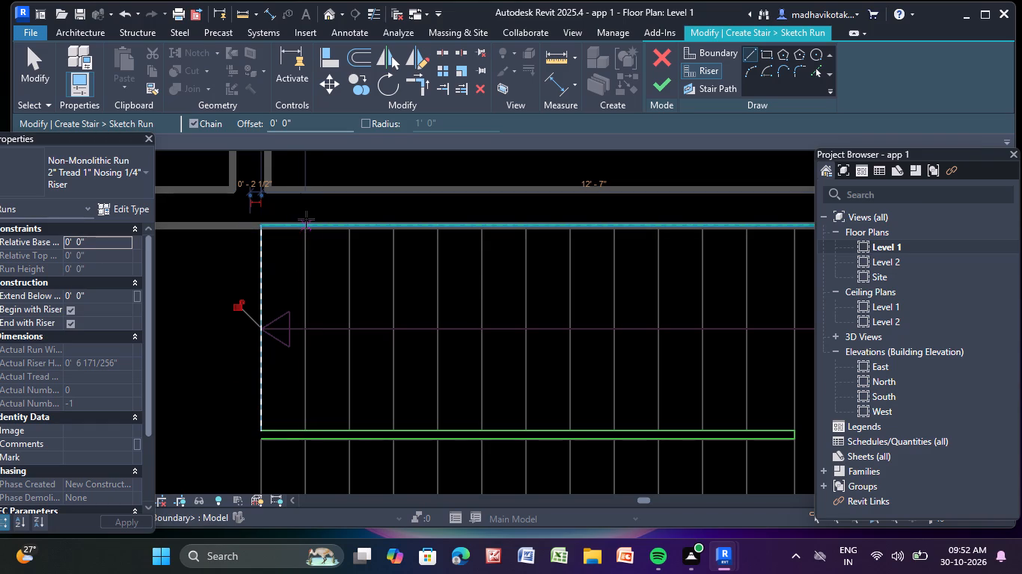
scroll(304, 225, up, 2)
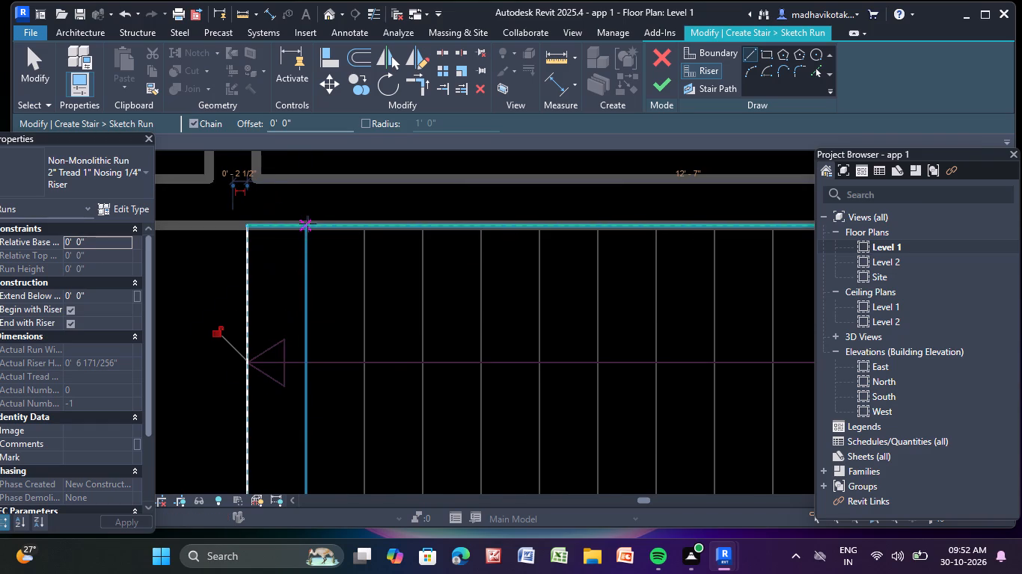
click(307, 224)
scroll(301, 367, down, 3)
middle_drag(310, 377, 266, 266)
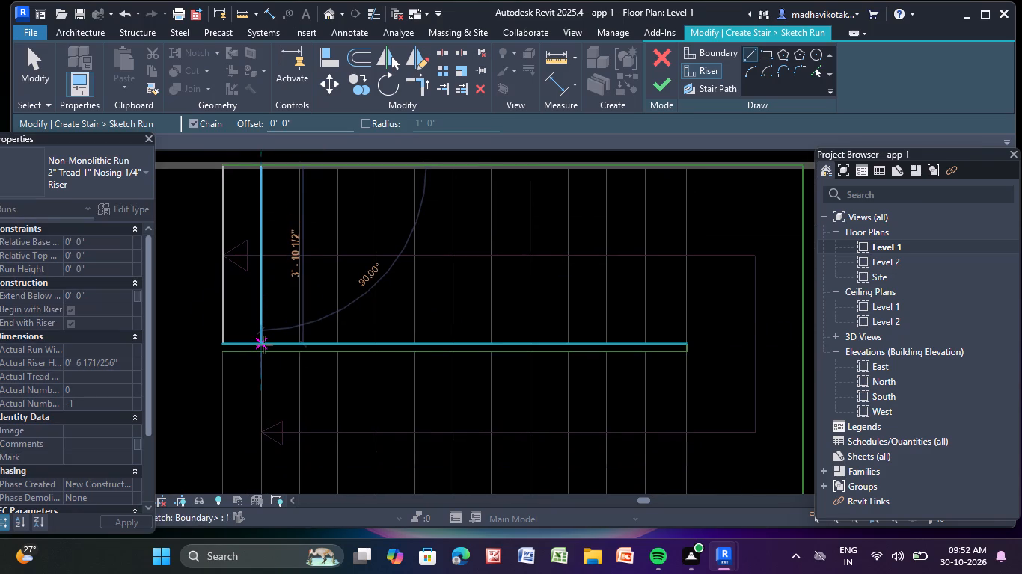
click(264, 345)
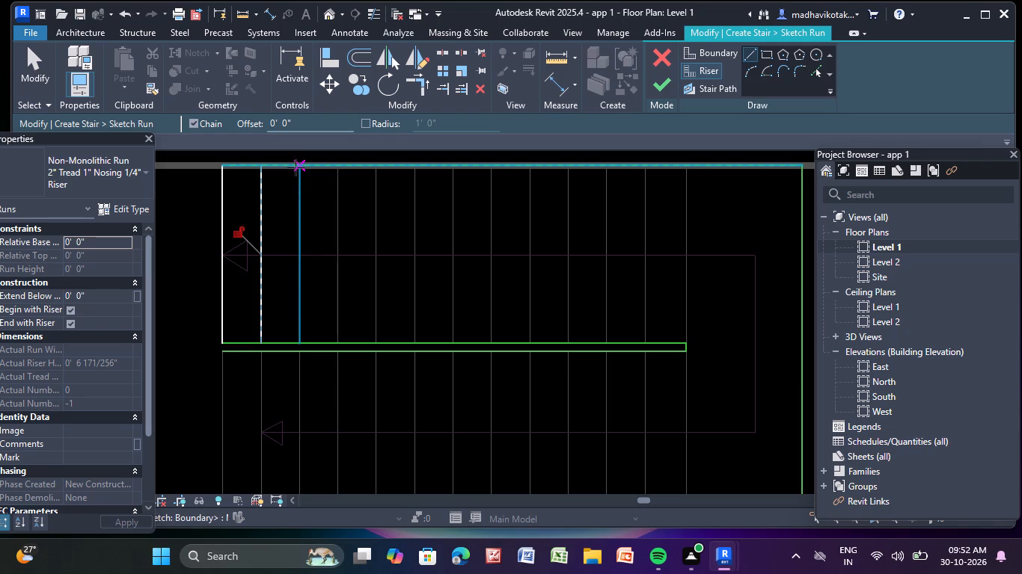
Draw the third, fourth and fifth riser lines of the bedroom-side flight over the plan's tread lines, each about 3'-10 1/2" long.
click(298, 168)
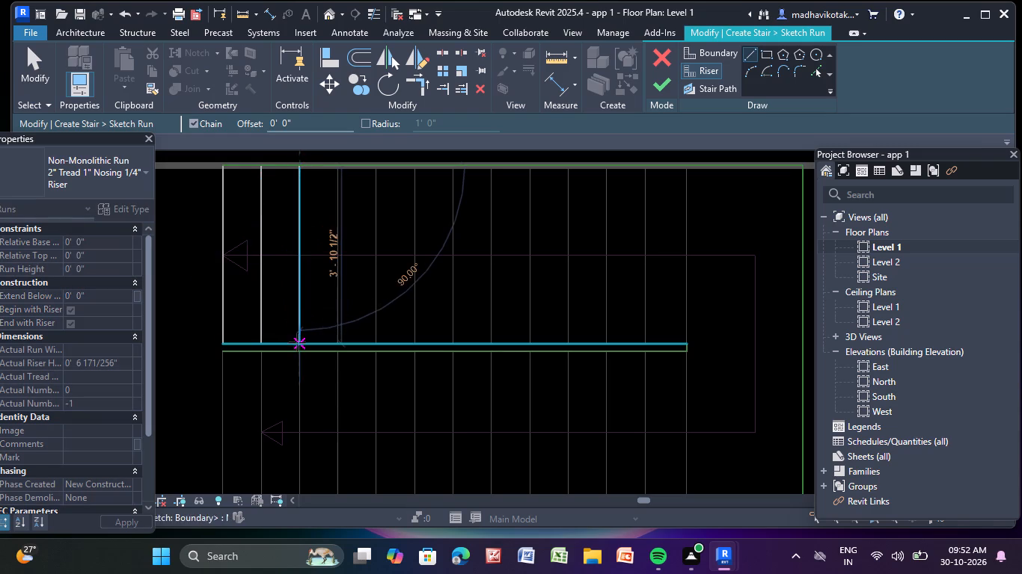
click(299, 345)
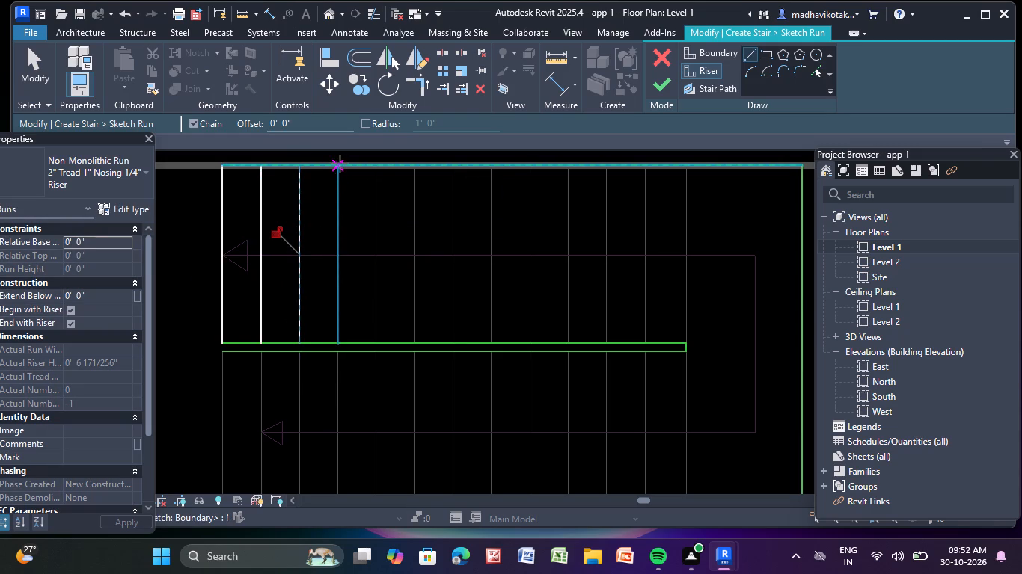
click(340, 163)
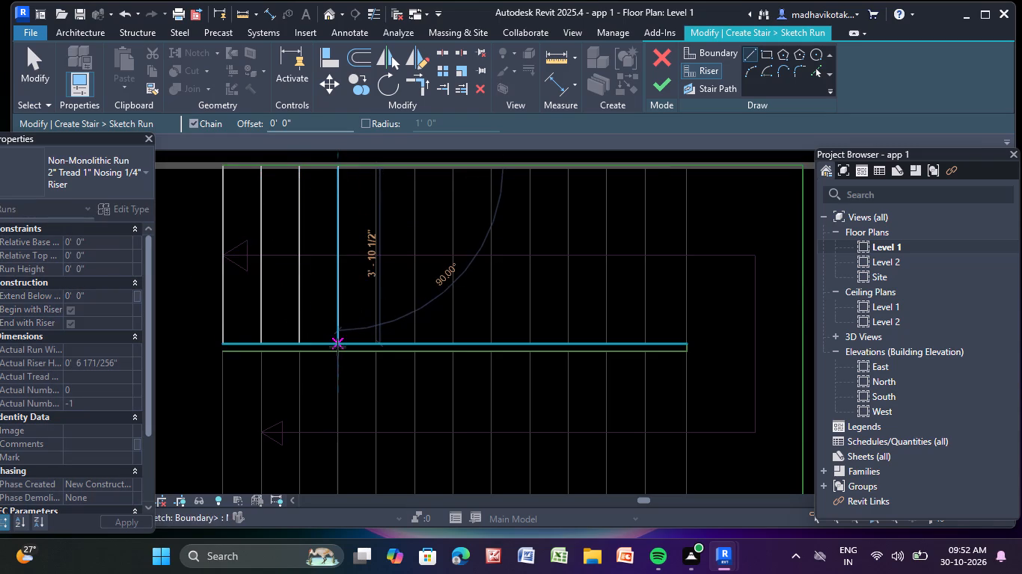
click(337, 347)
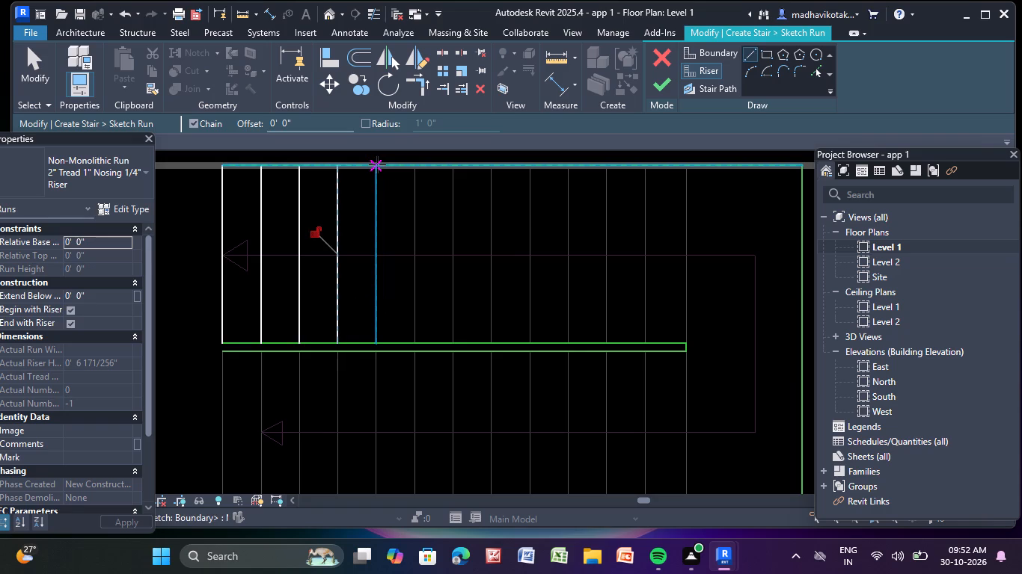
click(378, 164)
click(371, 345)
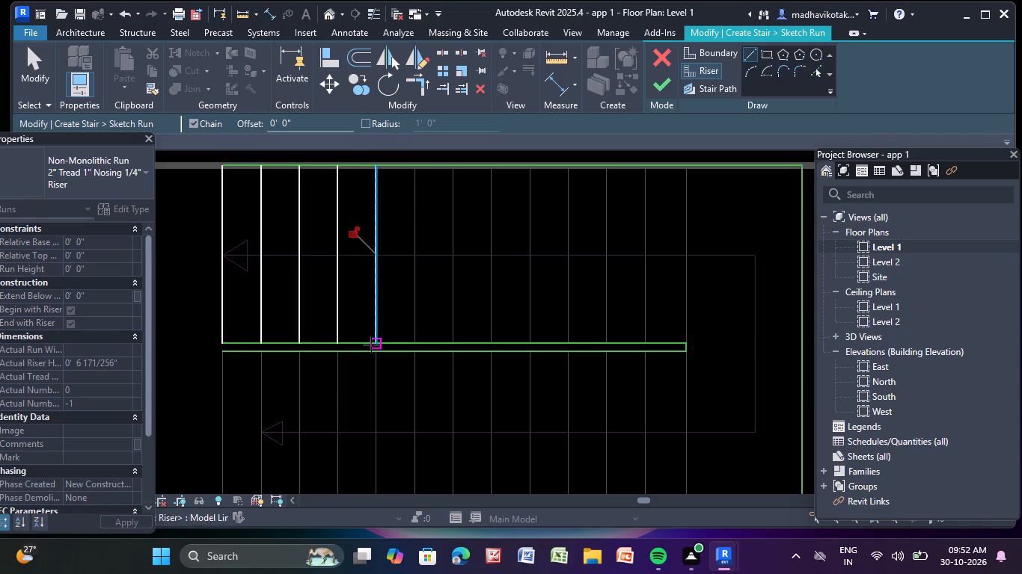
Draw the sixth and seventh riser lines of the bedroom-side flight between its two boundaries, each about 3'-10 1/2" long.
scroll(370, 251, up, 9)
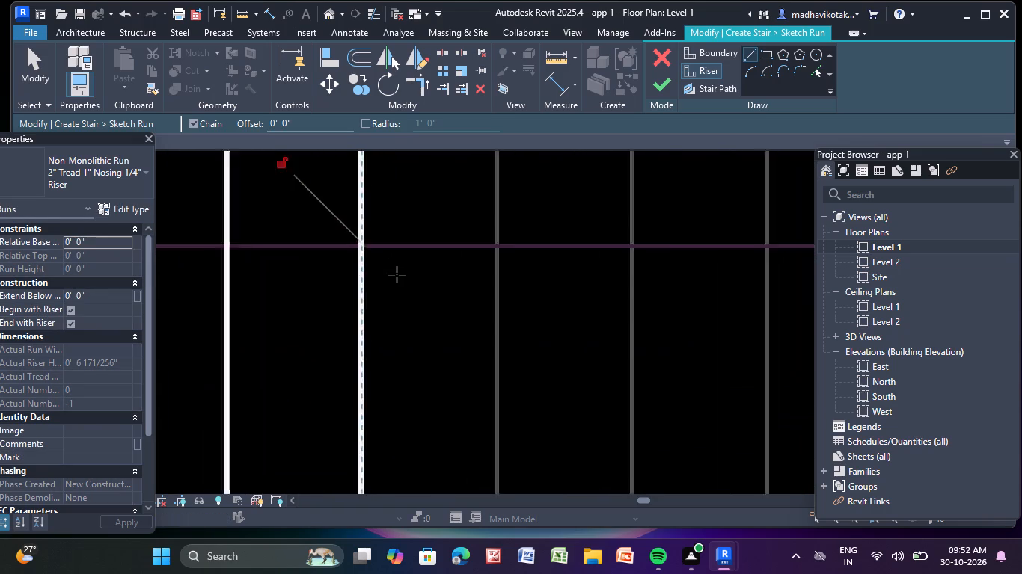
scroll(397, 274, up, 1)
scroll(397, 274, down, 12)
middle_drag(401, 270, 346, 331)
scroll(396, 241, up, 5)
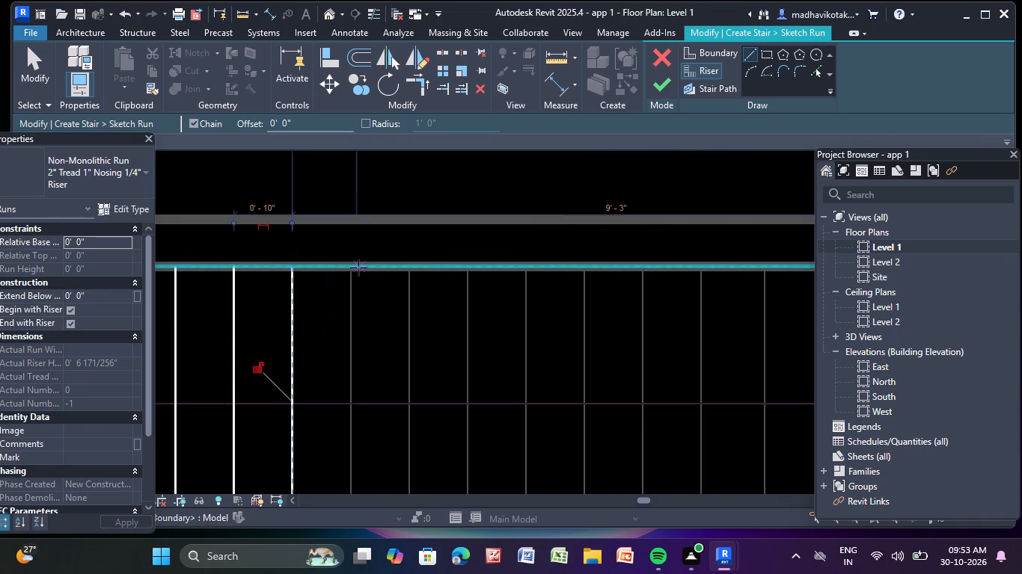
click(351, 271)
scroll(345, 384, down, 3)
middle_drag(345, 385, 328, 253)
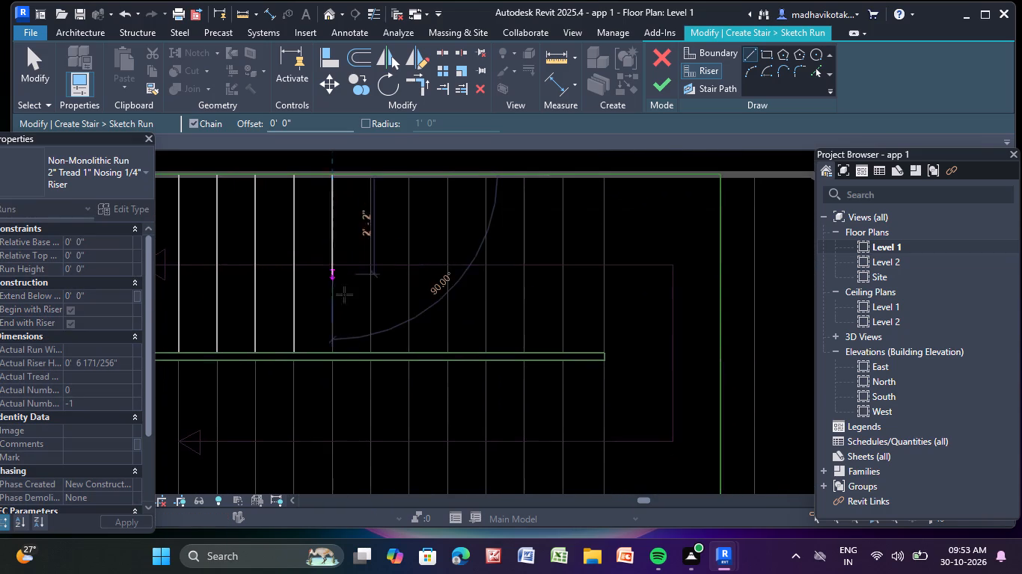
click(331, 350)
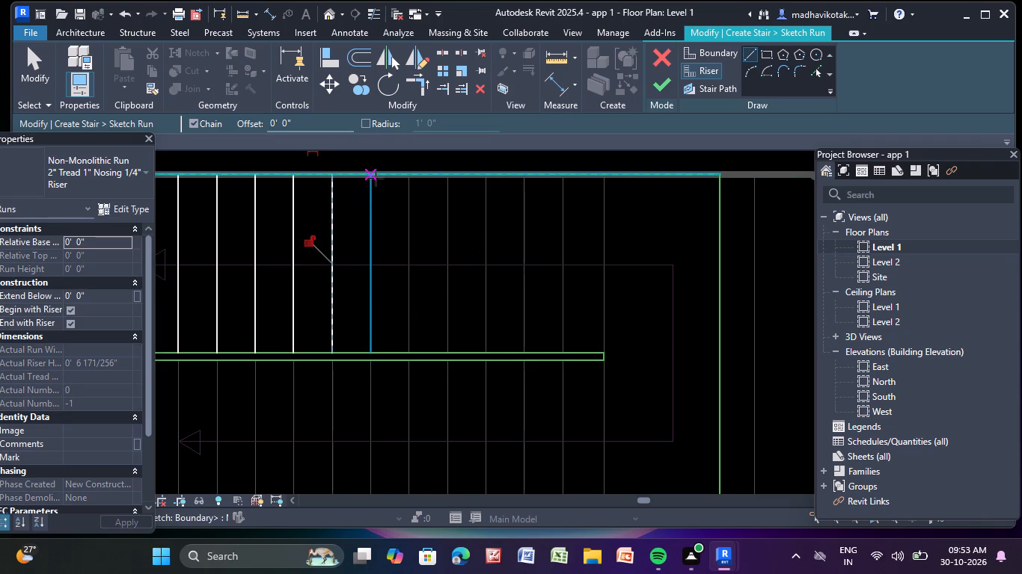
click(372, 176)
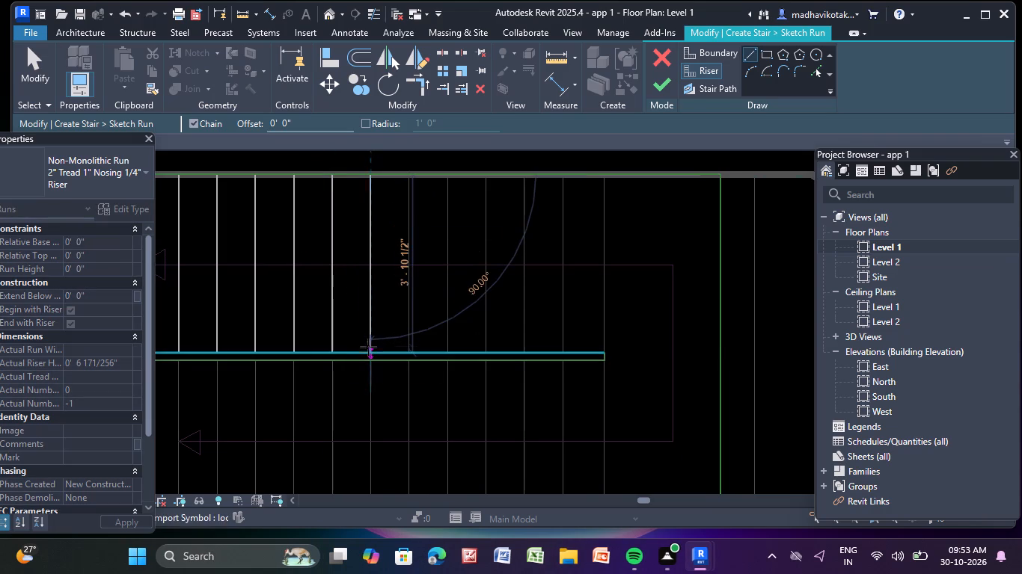
click(373, 351)
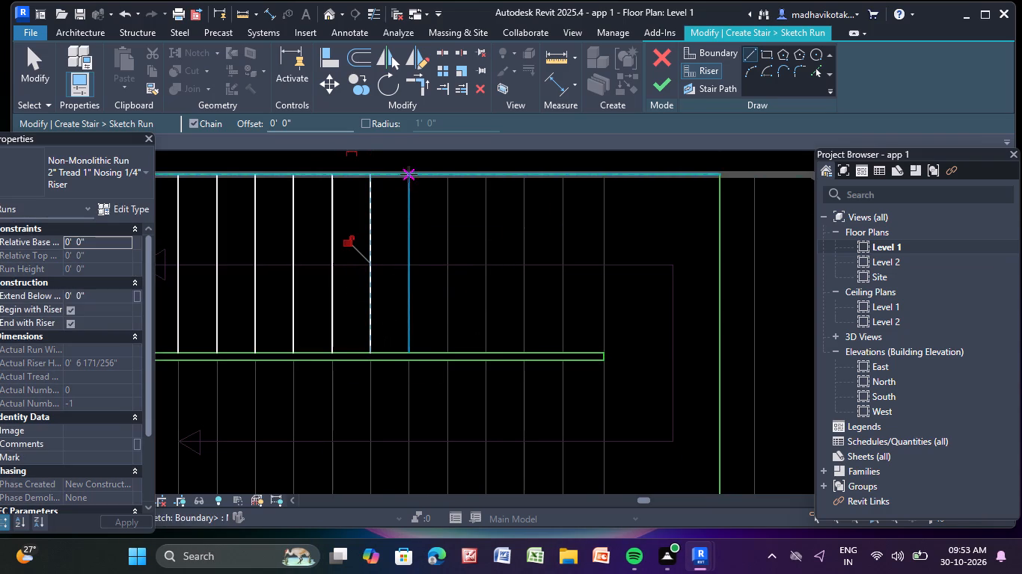
Draw the eighth, ninth and tenth riser lines of the bedroom-side flight over the plan's tread lines, each about 3'-10 1/2" long.
click(411, 172)
click(409, 350)
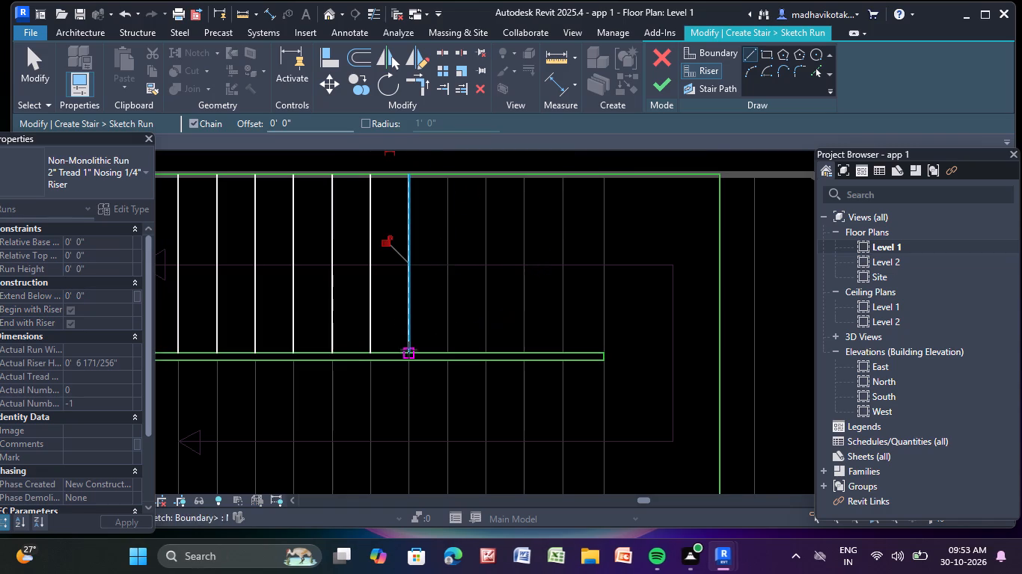
click(450, 172)
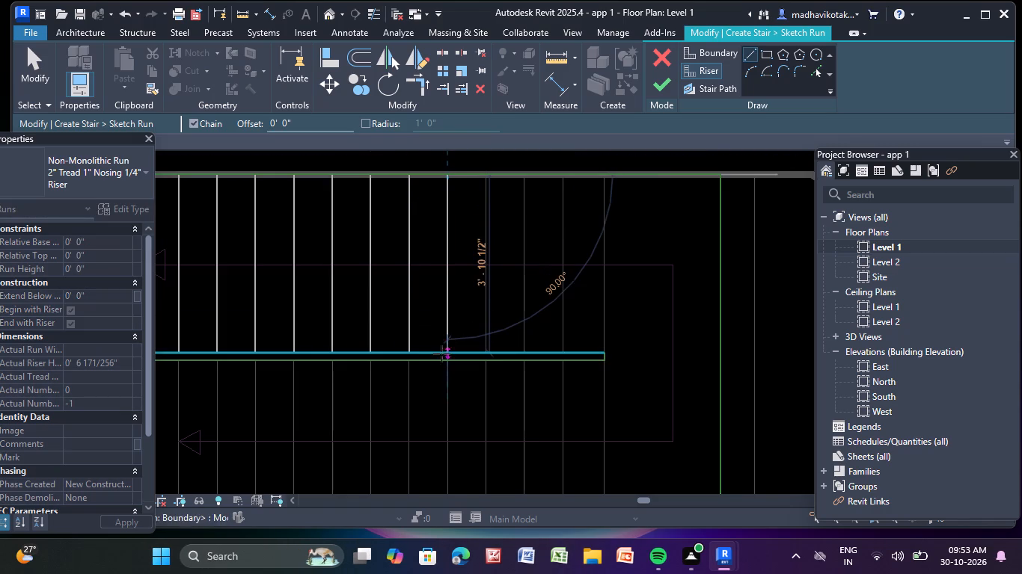
click(448, 351)
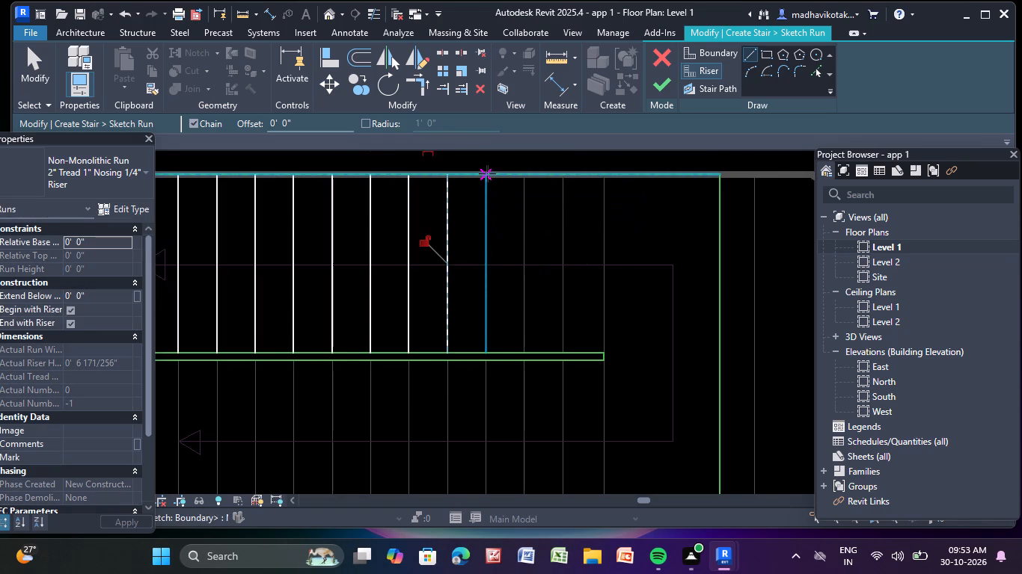
click(487, 173)
click(487, 354)
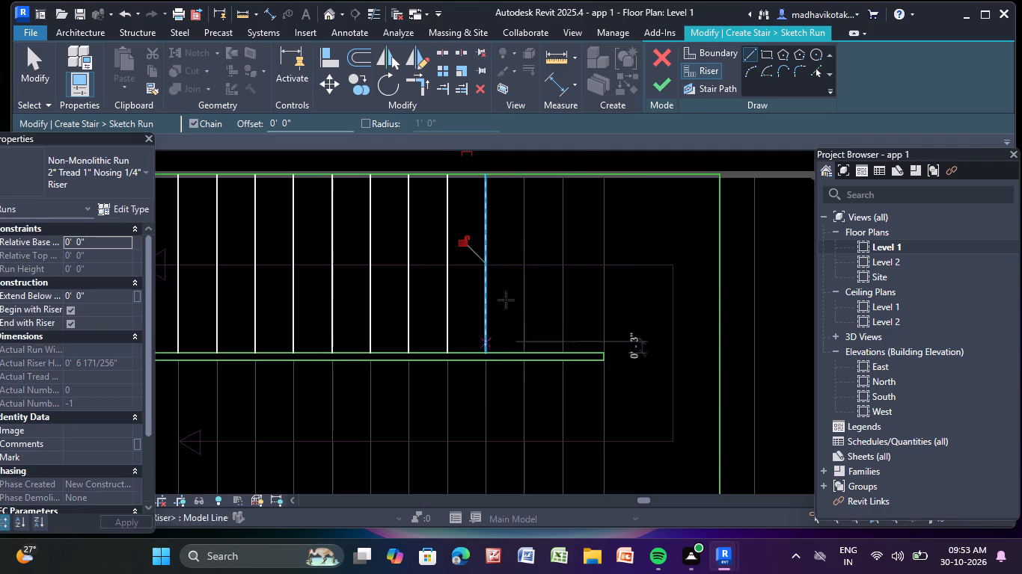
Draw the eleventh, twelfth and thirteenth riser lines of the bedroom-side flight up to its landing end, each about 3'-10 1/2" long.
click(524, 179)
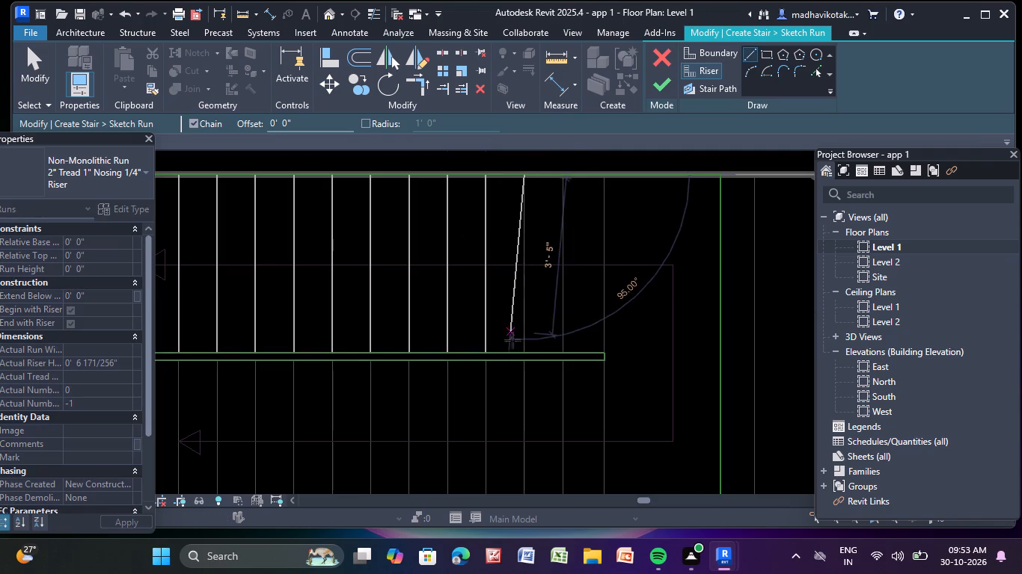
click(527, 353)
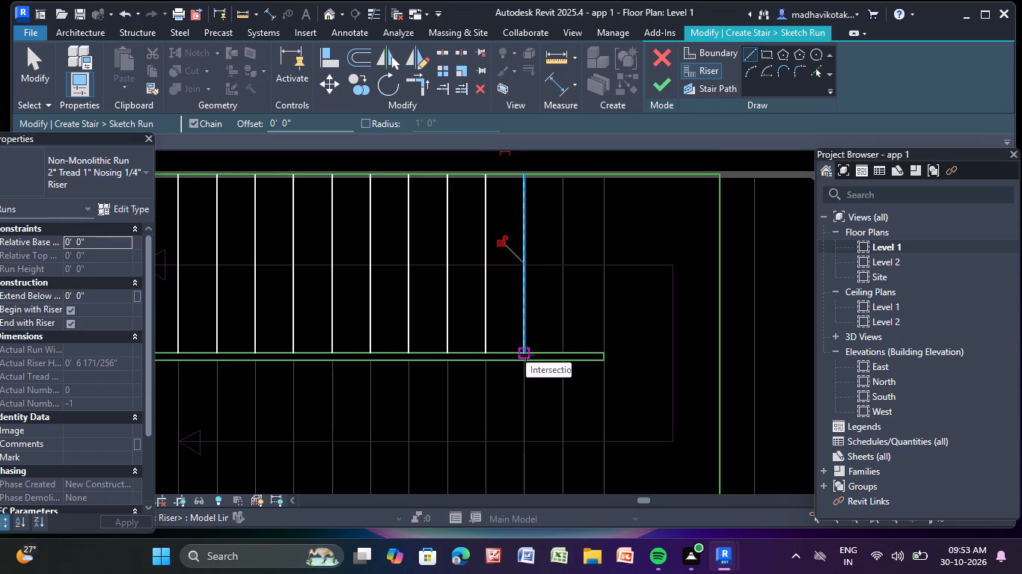
click(566, 173)
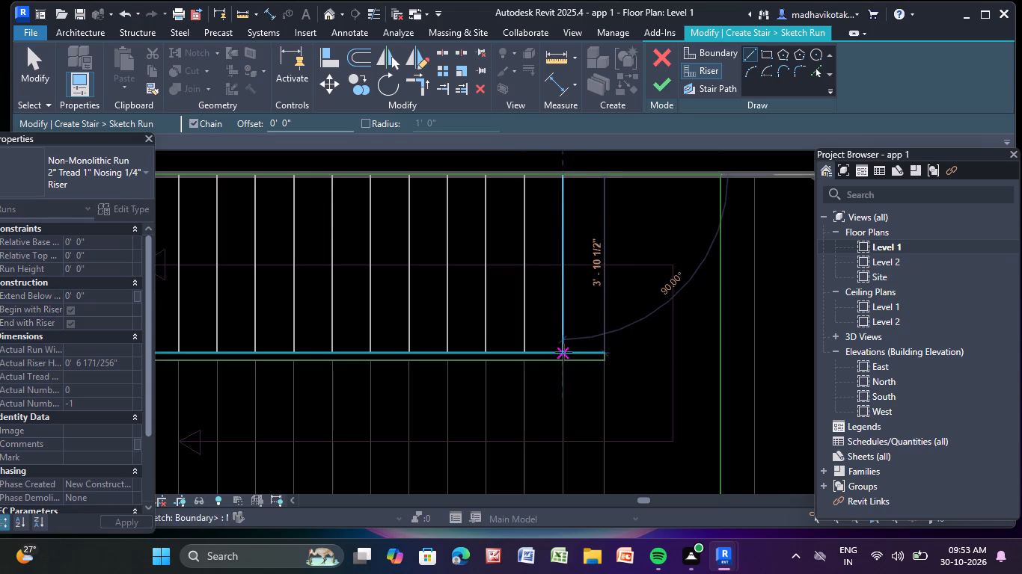
click(563, 352)
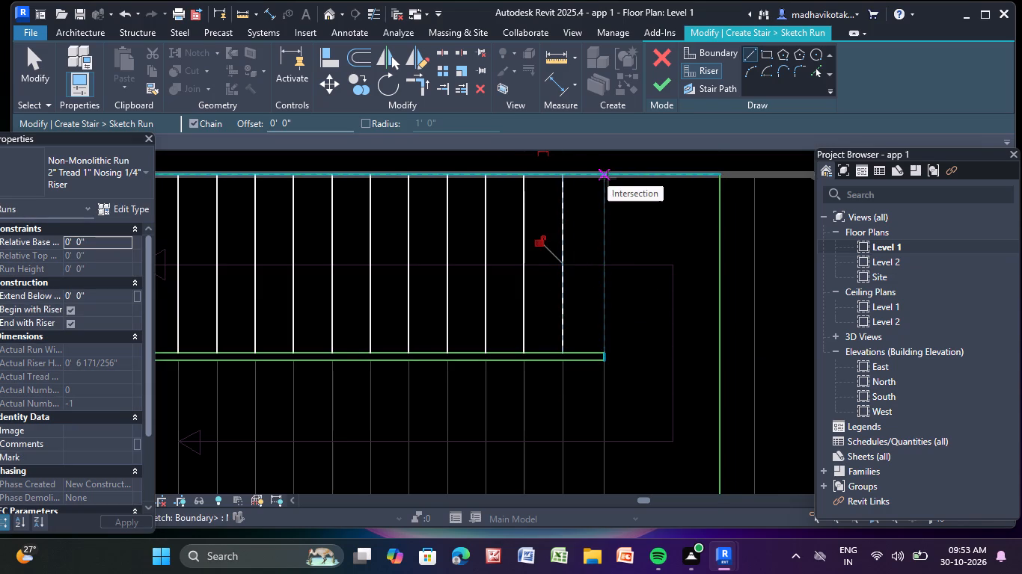
click(604, 173)
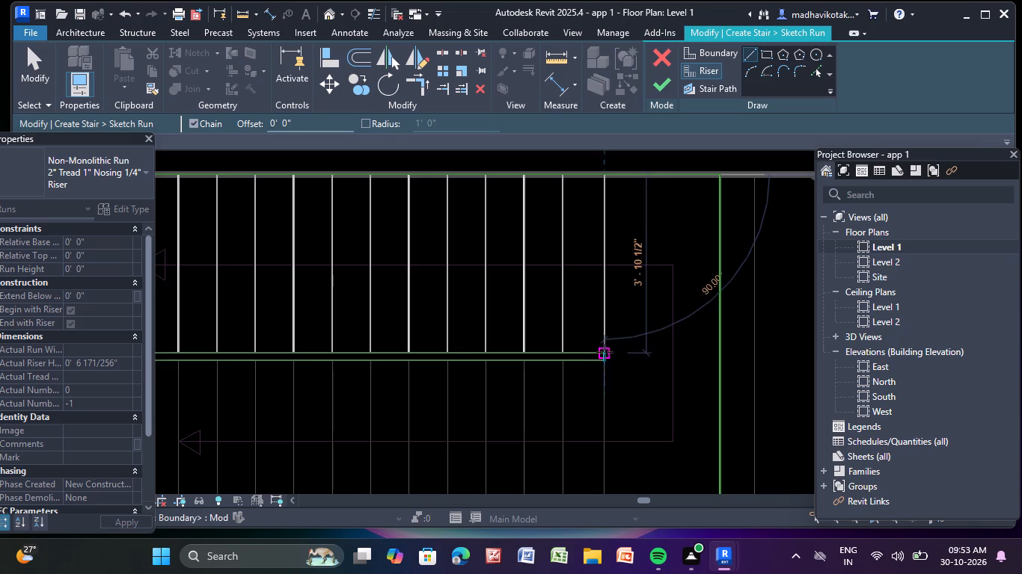
click(602, 354)
scroll(610, 350, down, 6)
middle_drag(611, 349, 619, 256)
scroll(619, 256, up, 5)
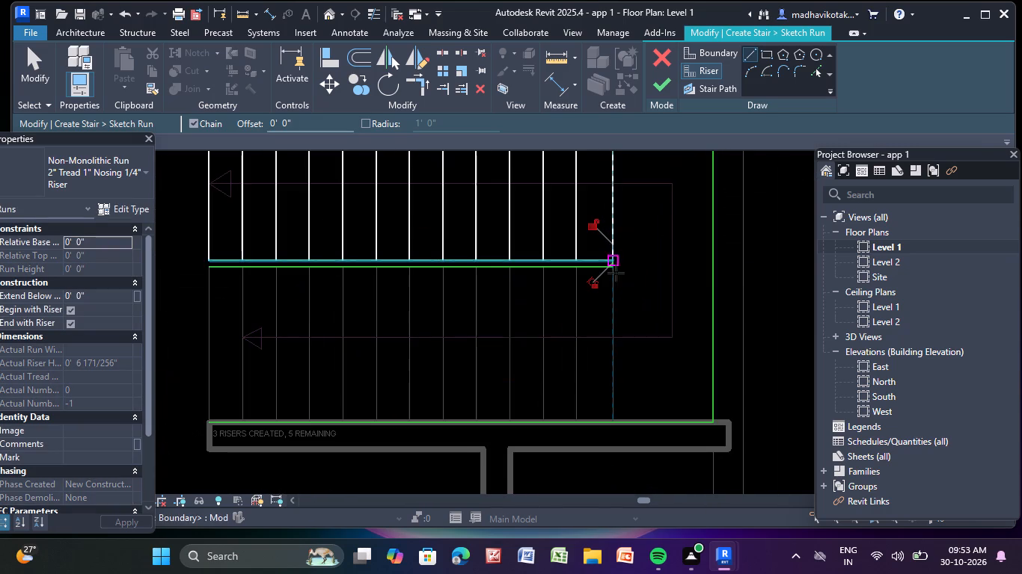
key(Escape)
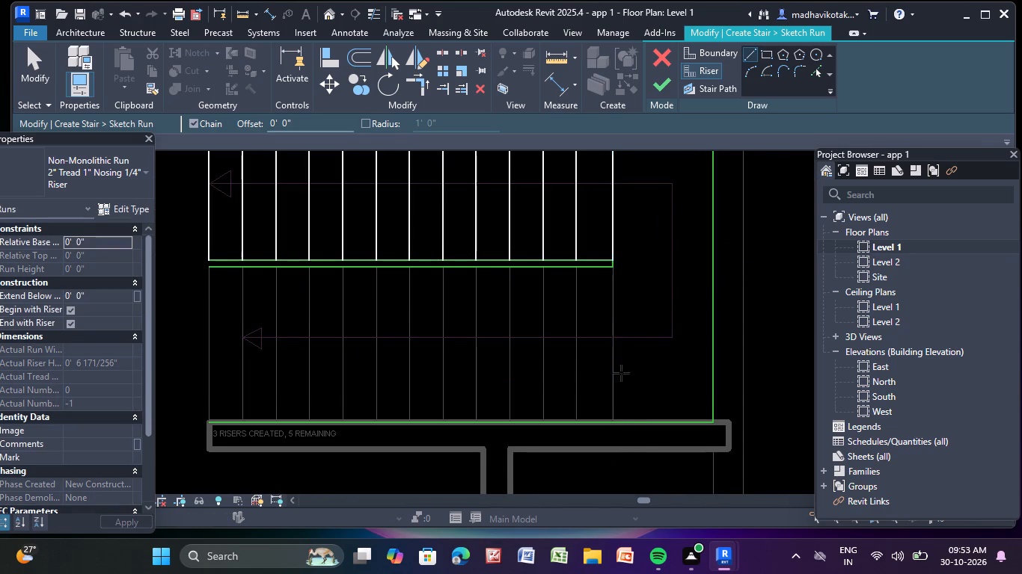
Draw the first riser line of the lift-side flight at its lobby end, from the inner boundary to the wall-side boundary.
scroll(613, 416, up, 3)
scroll(456, 327, down, 4)
middle_drag(454, 326, 590, 305)
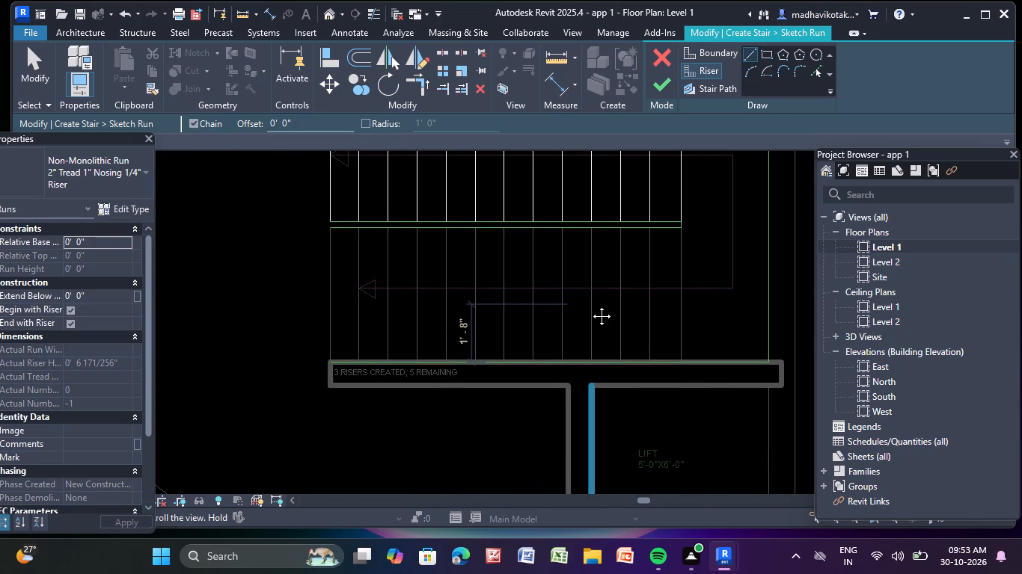
middle_drag(590, 305, 591, 305)
scroll(438, 244, up, 3)
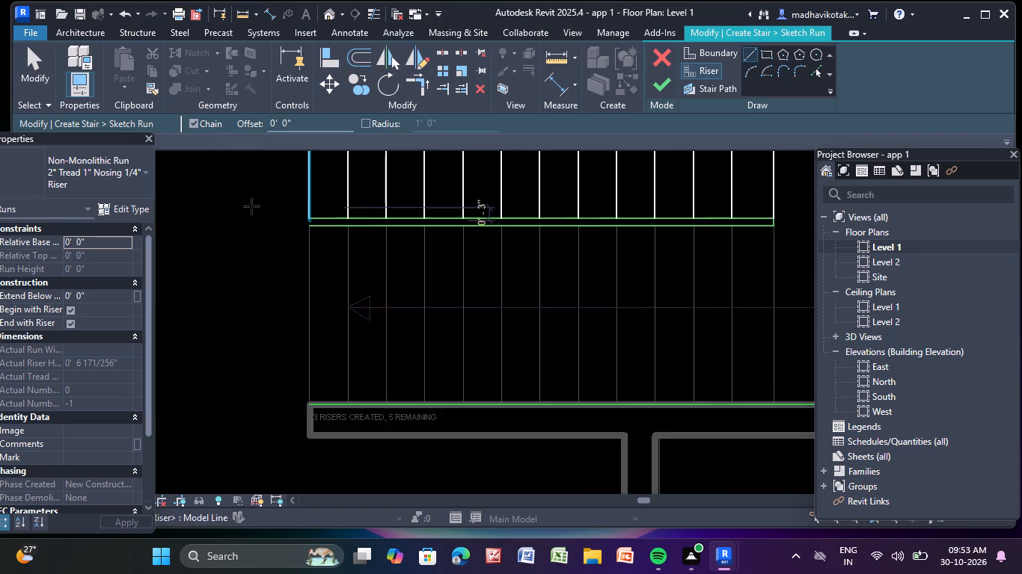
scroll(297, 232, up, 4)
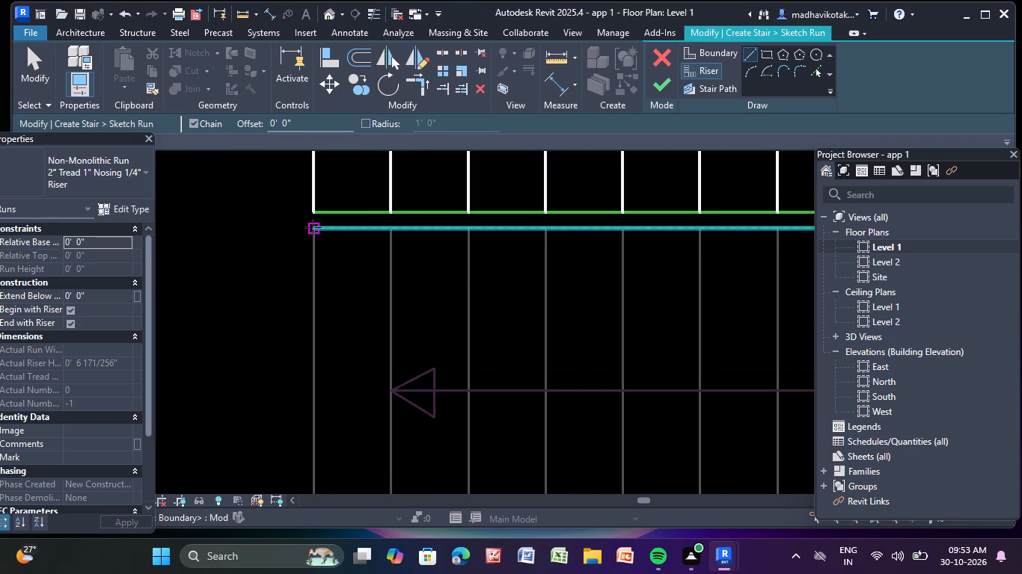
click(313, 226)
scroll(323, 315, down, 3)
middle_drag(323, 315, 342, 188)
scroll(347, 209, down, 1)
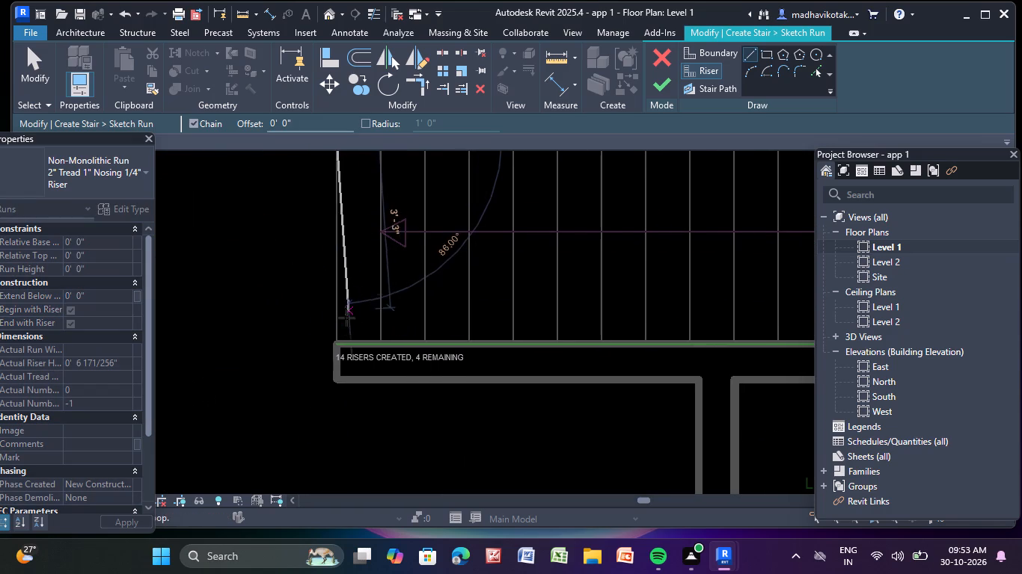
click(337, 345)
Draw the second riser line of the lift-side flight over the plan's tread line, between the flight's two boundaries.
scroll(385, 275, down, 3)
middle_drag(385, 275, 371, 327)
scroll(364, 274, up, 2)
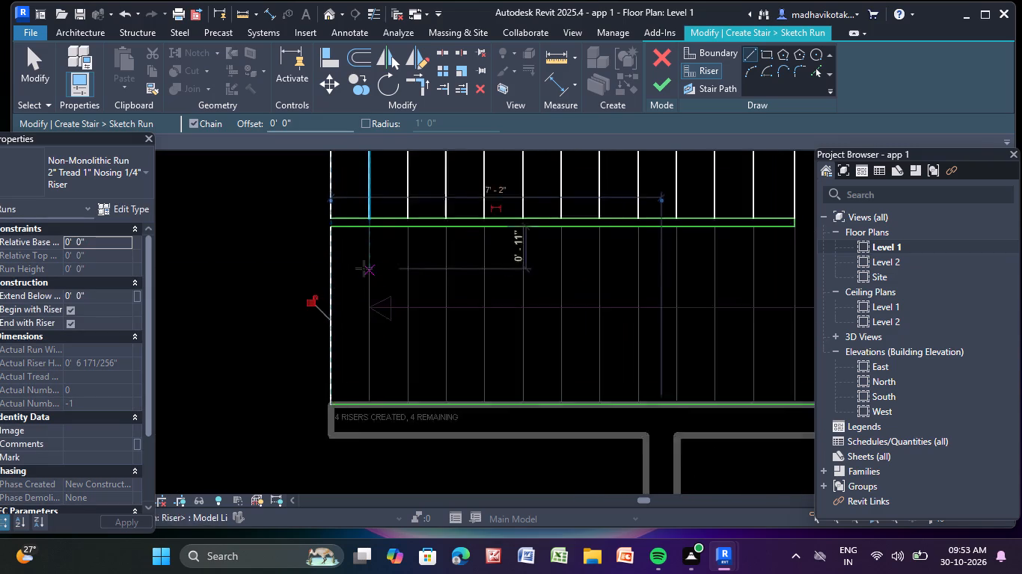
scroll(364, 268, up, 5)
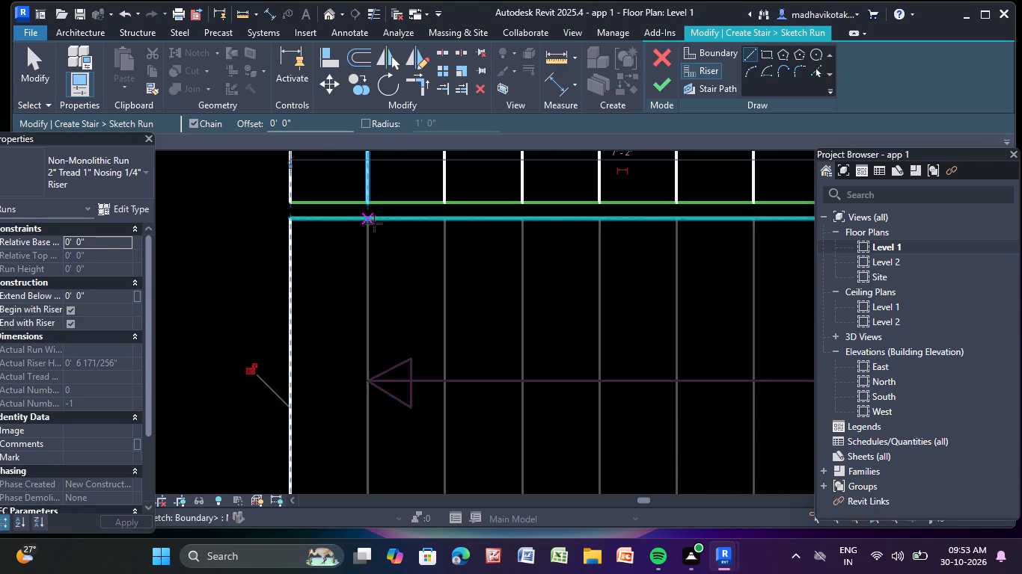
click(366, 216)
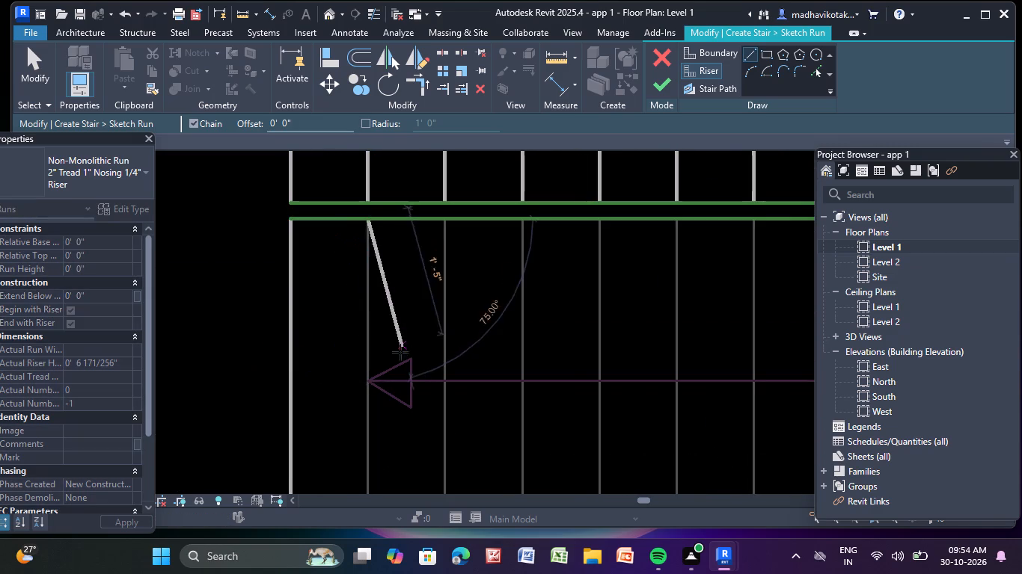
scroll(396, 358, down, 3)
middle_drag(392, 358, 415, 165)
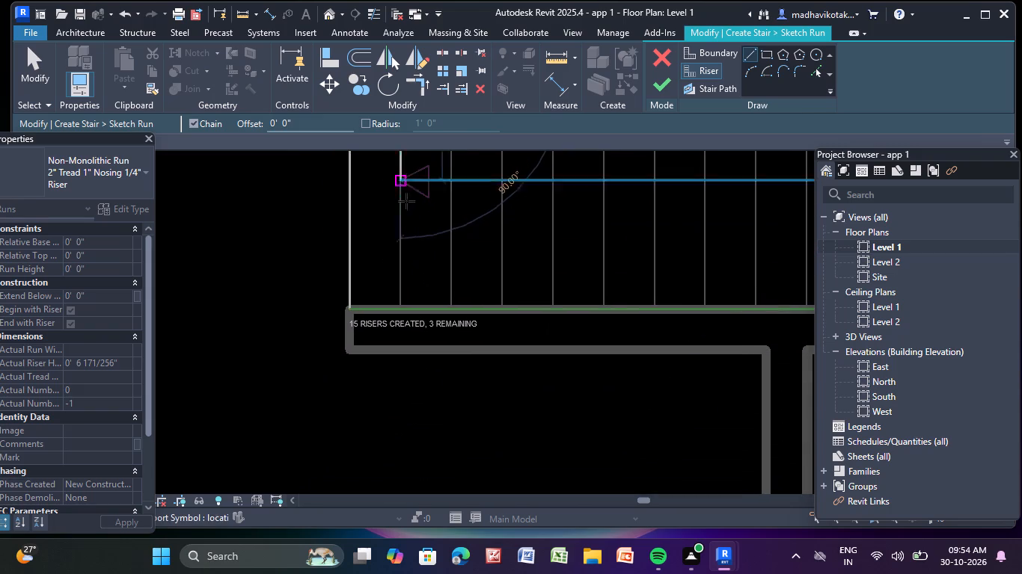
click(399, 309)
Draw the third and fourth riser lines of the lift-side flight over the plan's tread lines, each about 3'-10 1/2" long.
scroll(406, 245, down, 4)
middle_drag(406, 245, 331, 371)
scroll(357, 283, up, 8)
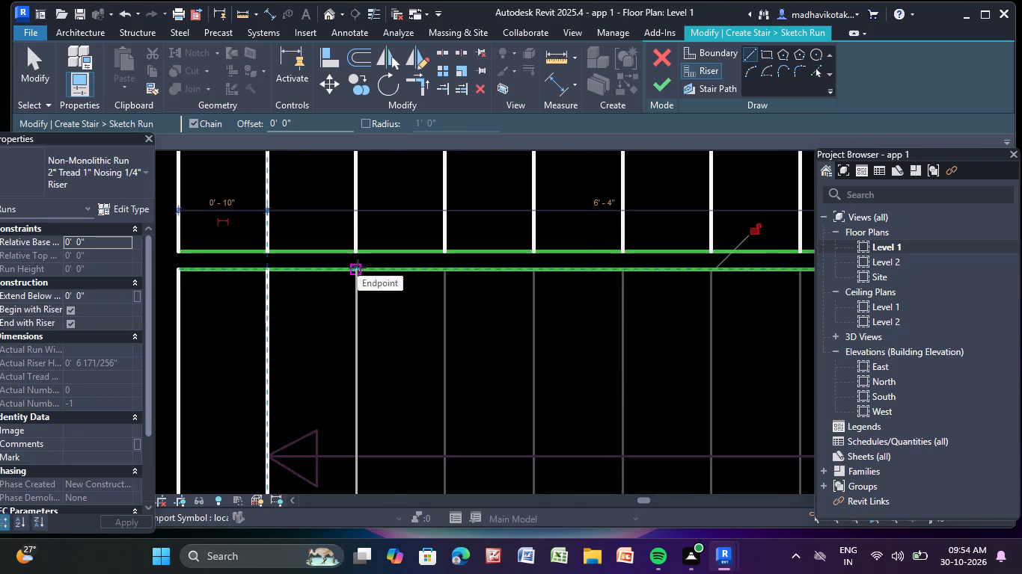
click(354, 266)
scroll(377, 349, down, 2)
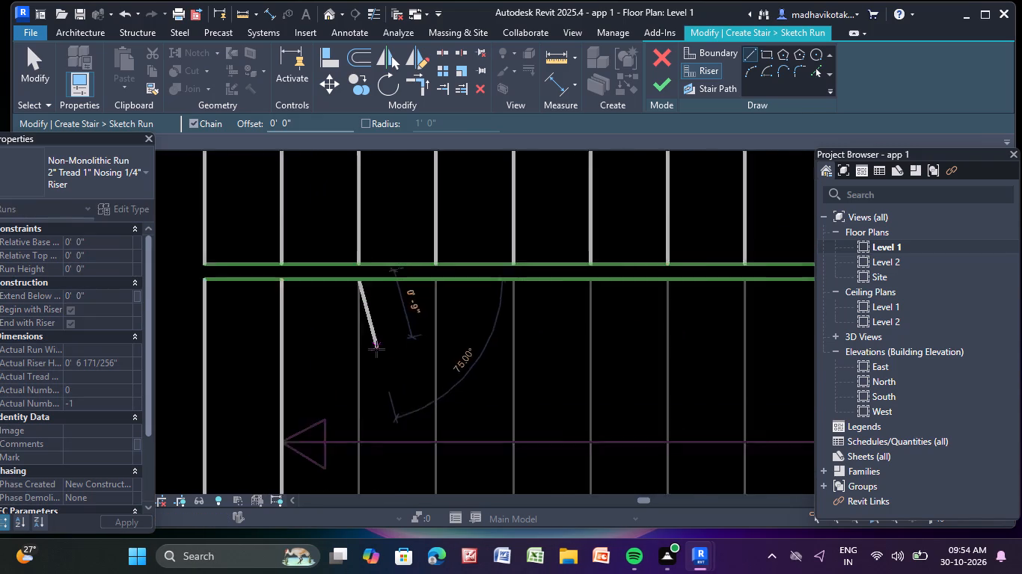
scroll(376, 349, down, 1)
middle_drag(379, 348, 374, 220)
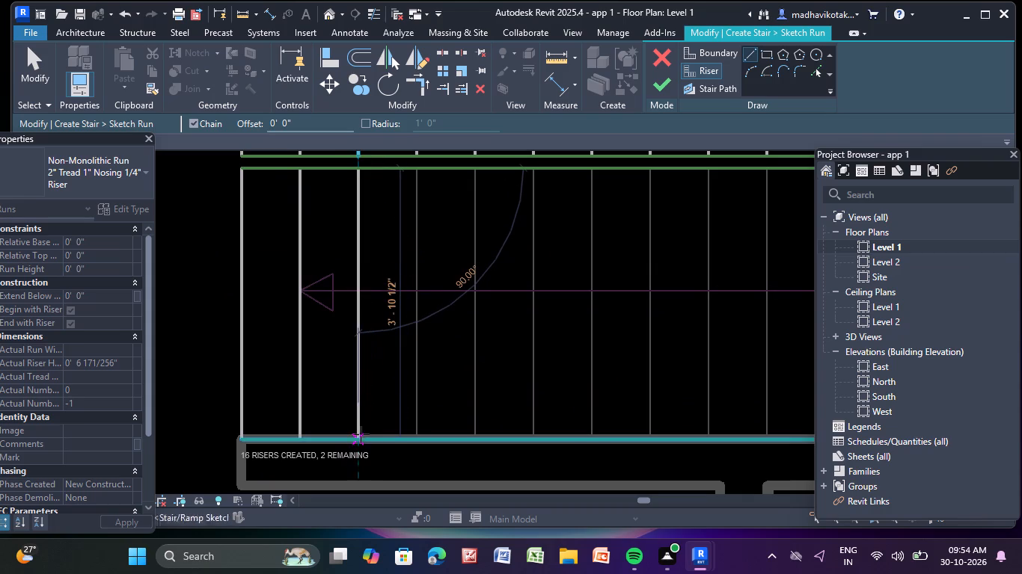
click(362, 436)
scroll(421, 164, up, 4)
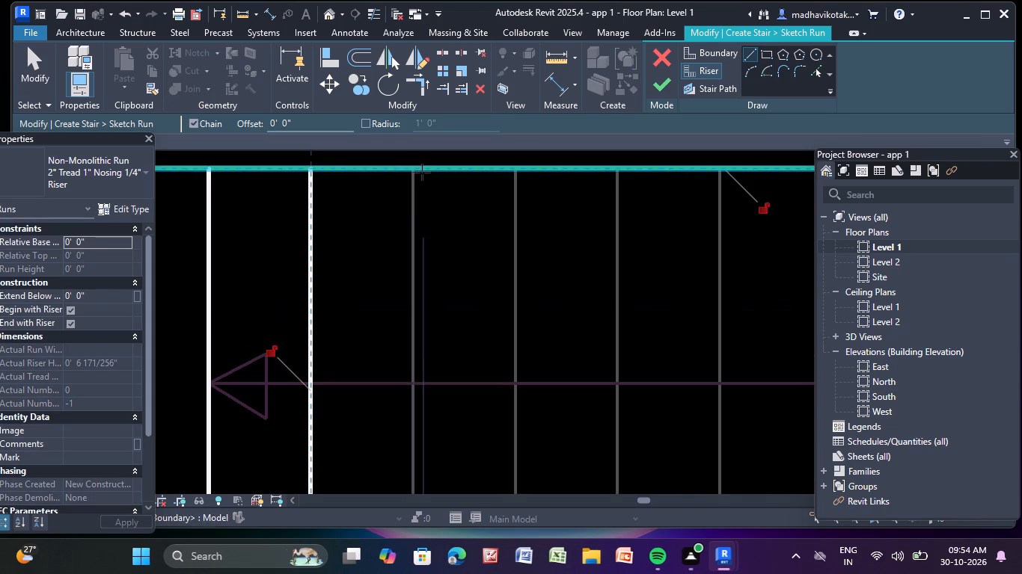
click(415, 169)
scroll(447, 312, down, 3)
middle_drag(447, 314, 395, 170)
scroll(398, 175, down, 1)
click(375, 360)
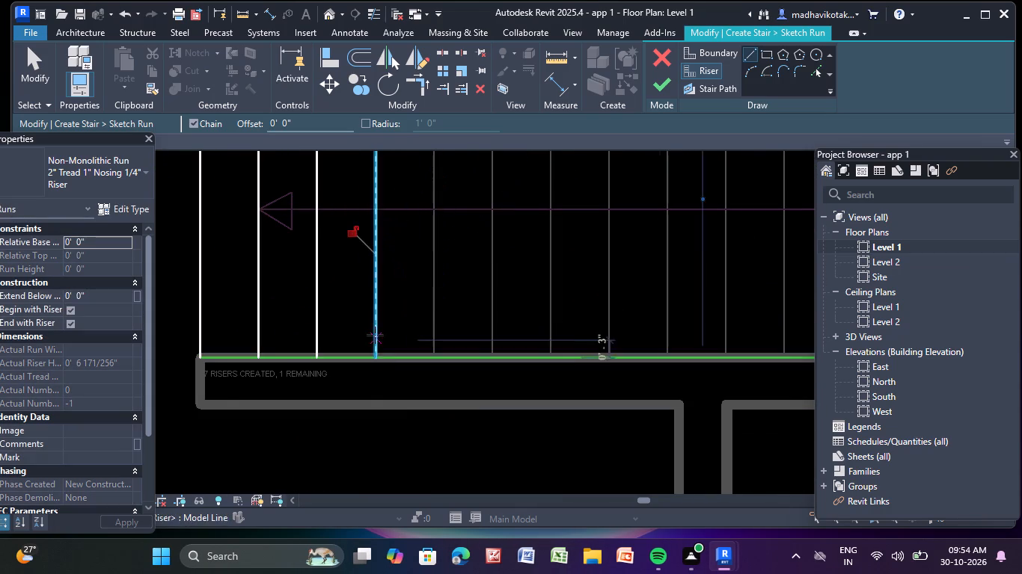
Draw the fifth and sixth riser lines of the lift-side flight along the plan's tread lines, spanning both boundaries.
scroll(375, 335, down, 1)
middle_drag(373, 342, 327, 462)
scroll(368, 252, up, 4)
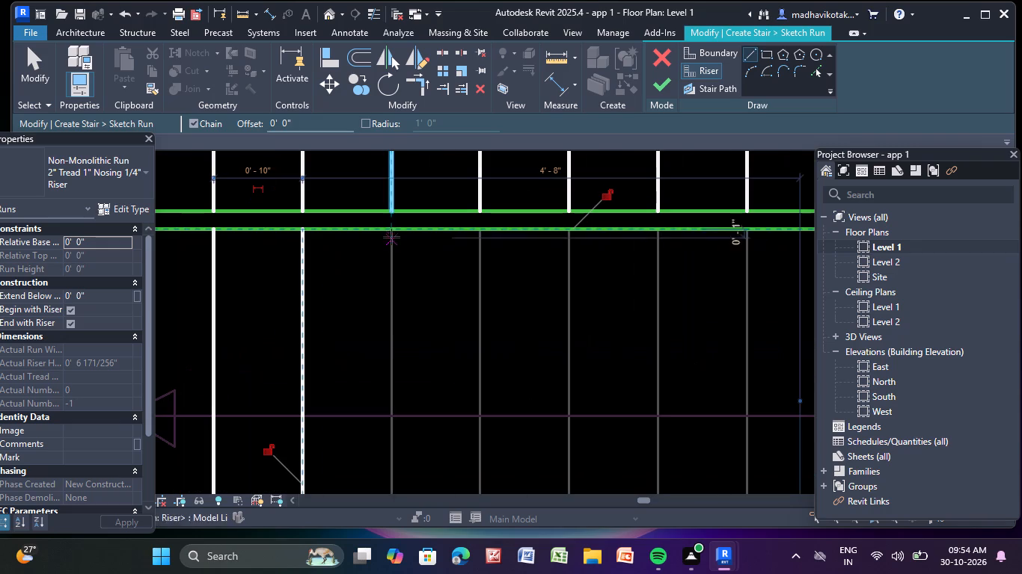
click(394, 225)
scroll(423, 357, down, 3)
middle_drag(421, 359, 376, 246)
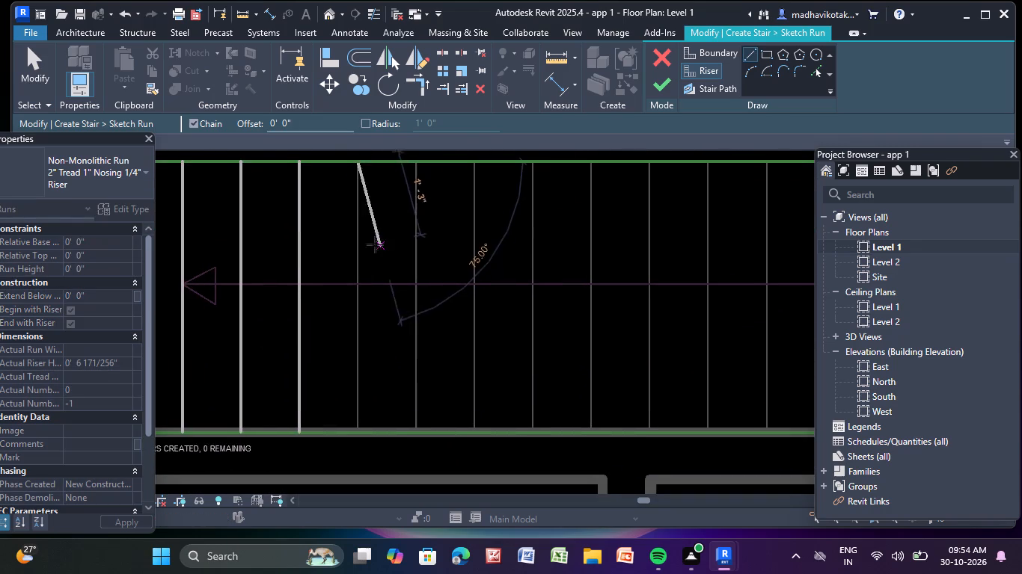
click(355, 431)
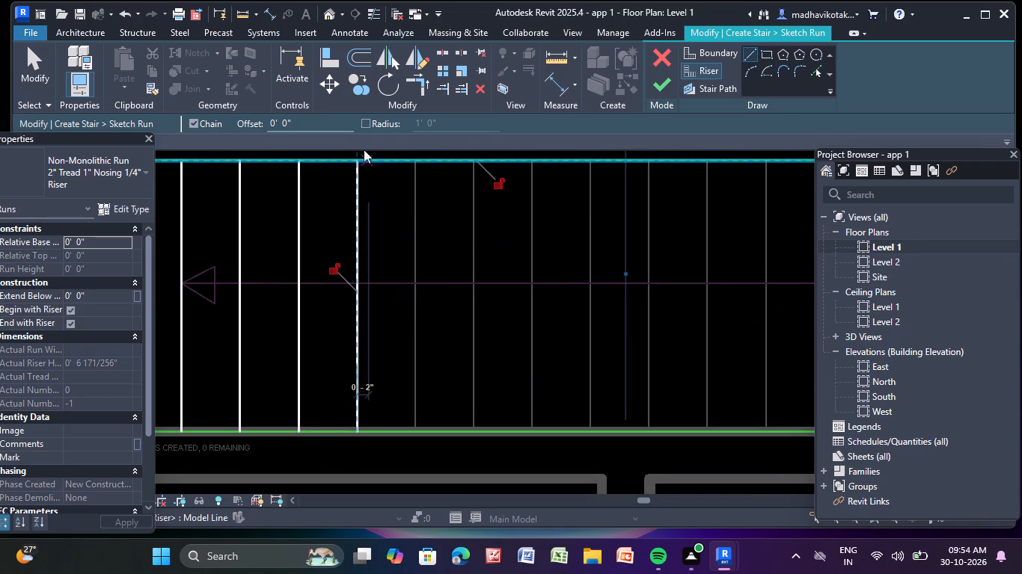
click(415, 162)
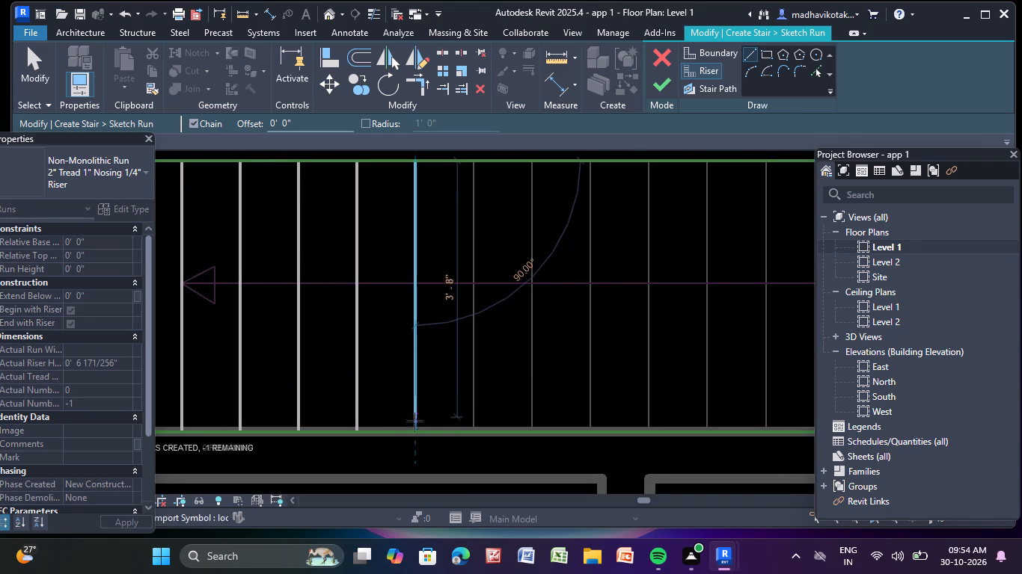
click(417, 433)
Draw the seventh riser line of the lift-side flight from the inner boundary's tread-line endpoint to the wall-side boundary.
click(477, 159)
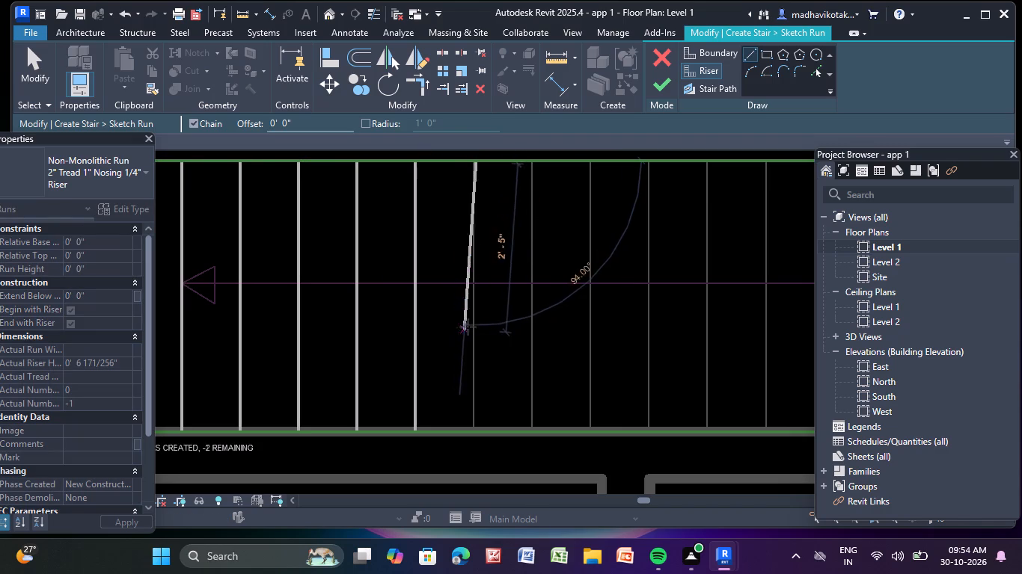
key(Escape)
scroll(488, 148, up, 13)
middle_drag(492, 218, 492, 227)
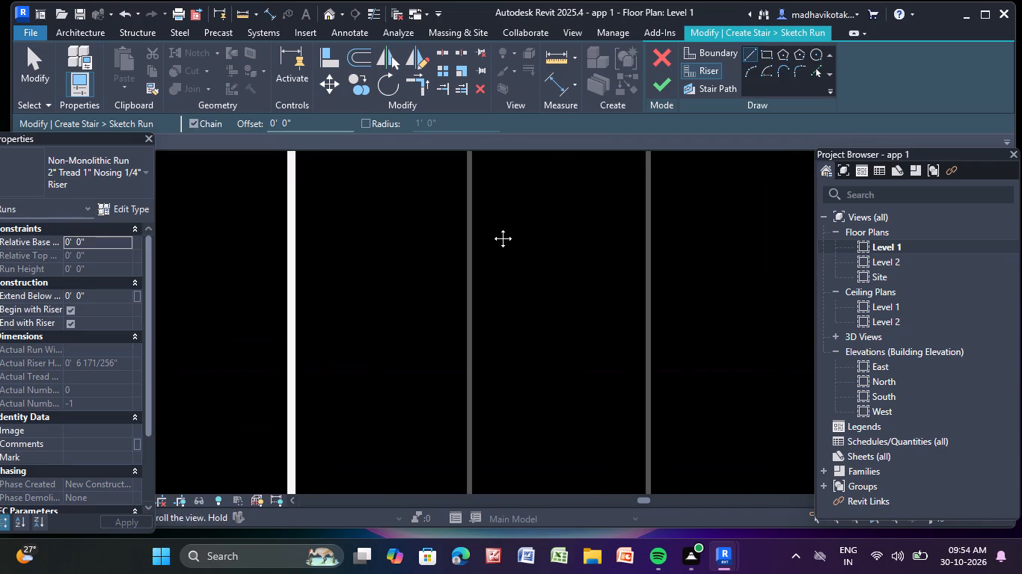
middle_drag(492, 227, 483, 331)
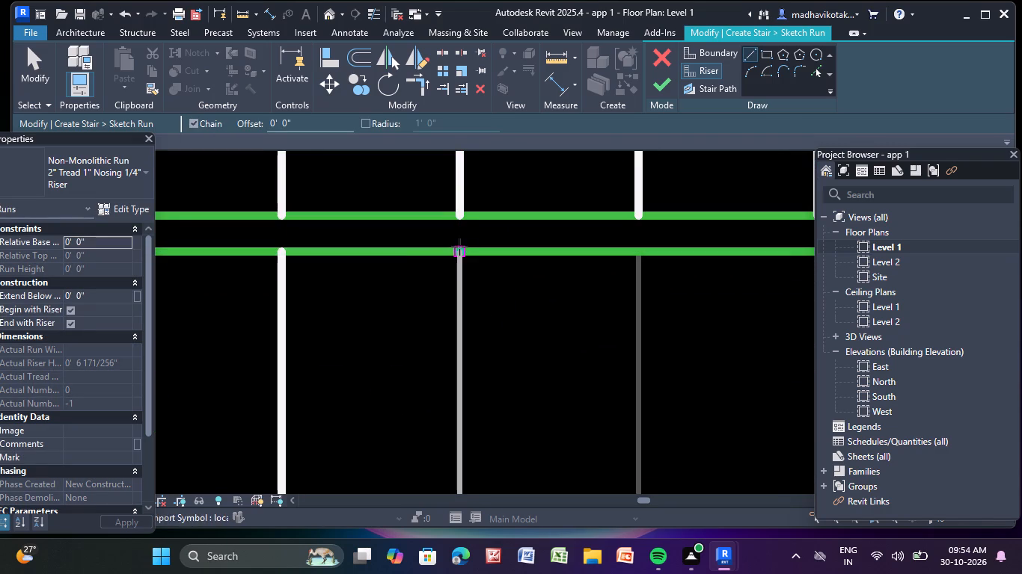
click(459, 247)
scroll(468, 291, down, 6)
middle_drag(468, 291, 457, 90)
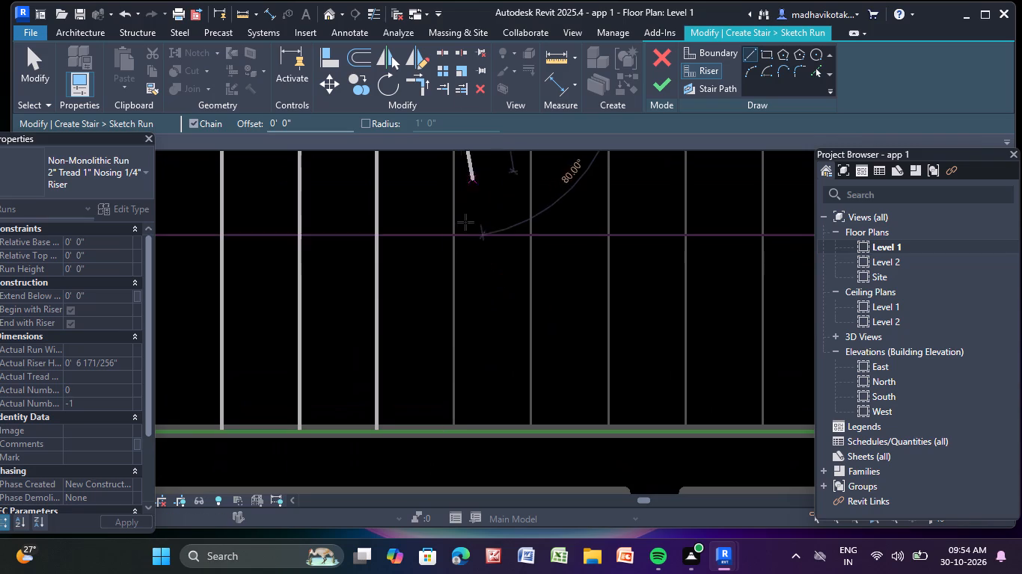
click(456, 428)
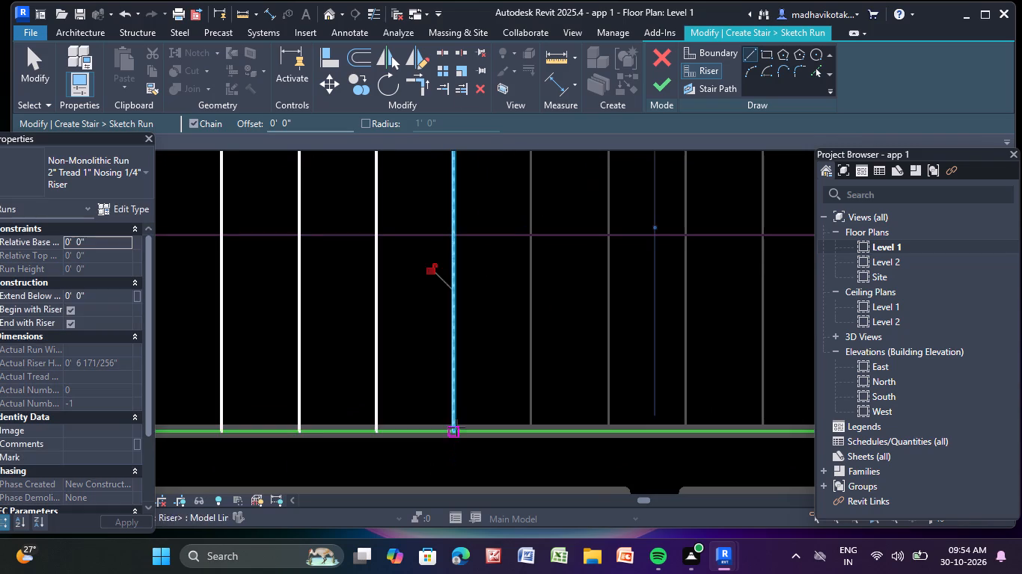
Draw the eighth riser line of the lift-side flight over the plan's tread line, about 3'-10 1/2" long.
scroll(481, 350, down, 3)
middle_drag(481, 350, 400, 452)
scroll(417, 282, up, 10)
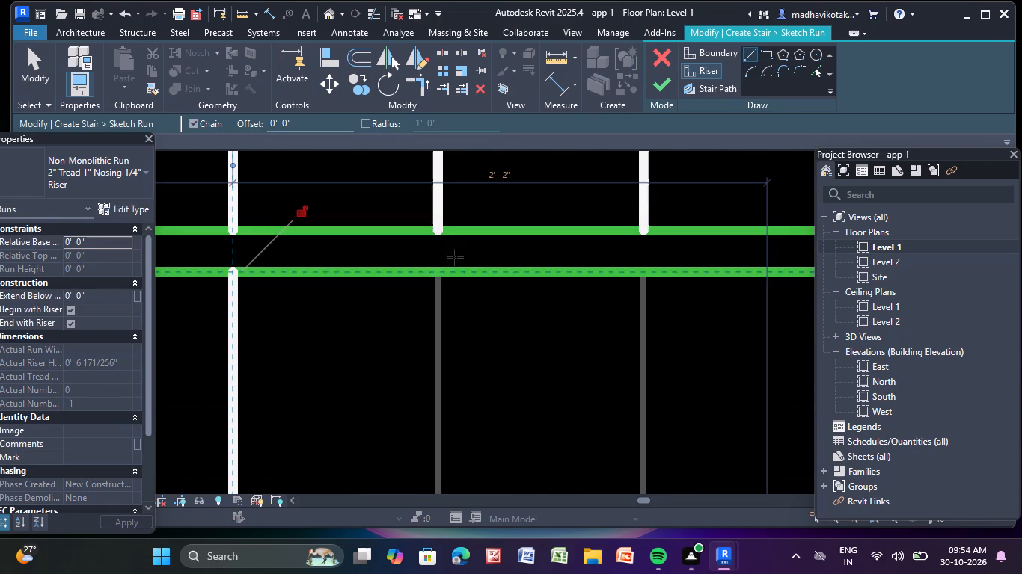
click(437, 272)
scroll(458, 366, down, 4)
middle_drag(458, 367, 446, 345)
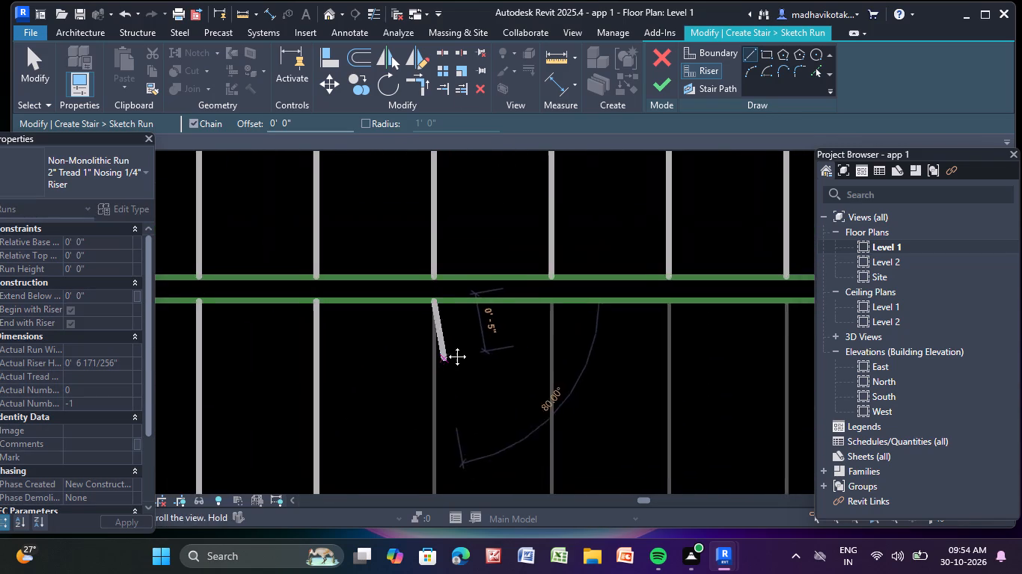
middle_drag(446, 345, 411, 197)
scroll(397, 299, down, 3)
middle_drag(392, 333, 316, 233)
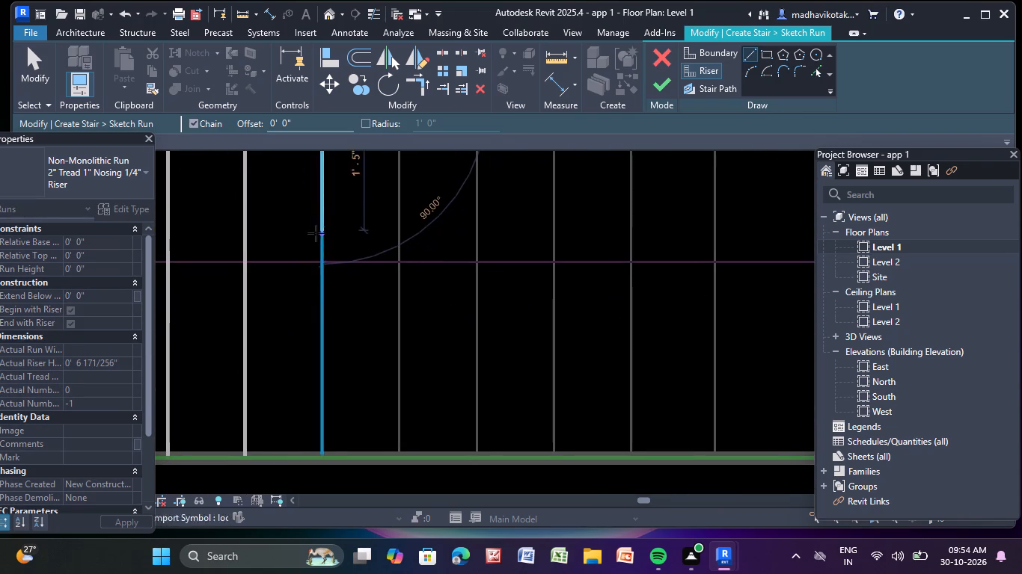
click(319, 457)
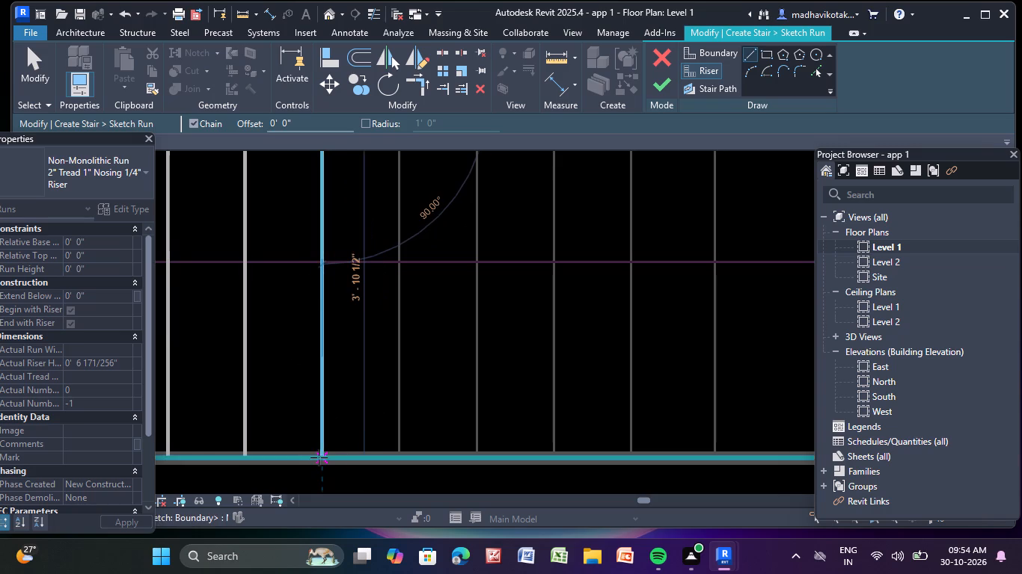
Draw the ninth riser line of the lift-side flight along the plan's tread line, from inner boundary to wall-side boundary.
scroll(341, 337, down, 6)
middle_drag(334, 311, 331, 439)
scroll(353, 364, up, 5)
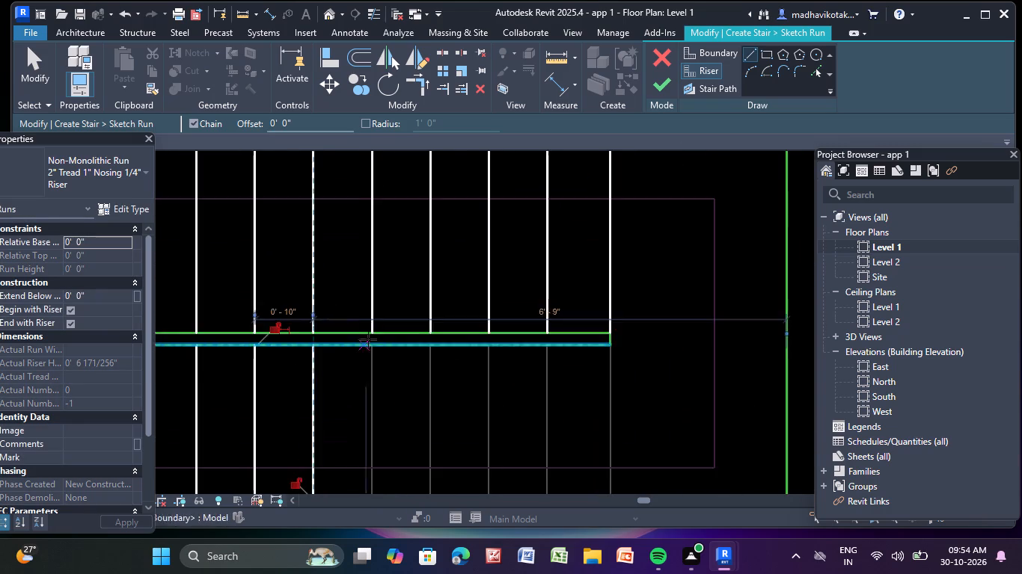
scroll(368, 339, up, 8)
click(364, 335)
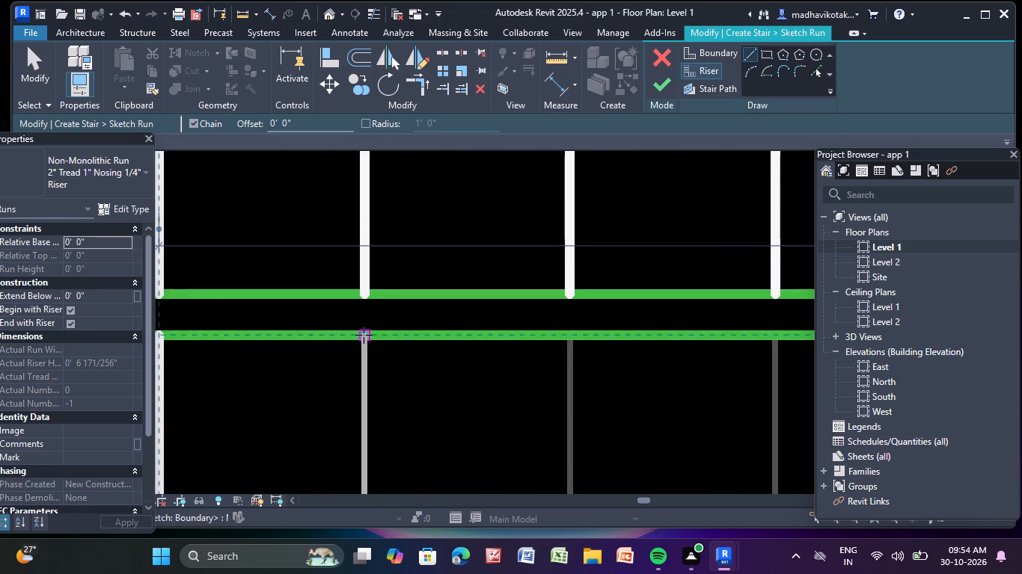
scroll(363, 379, down, 3)
middle_drag(363, 379, 329, 85)
scroll(323, 287, down, 2)
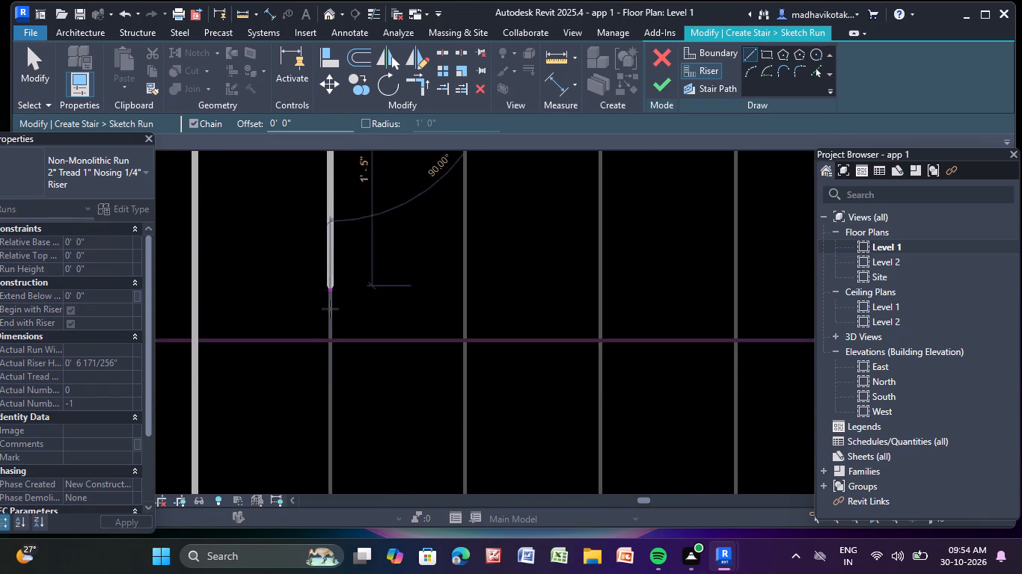
scroll(330, 309, down, 7)
middle_drag(341, 311, 316, 229)
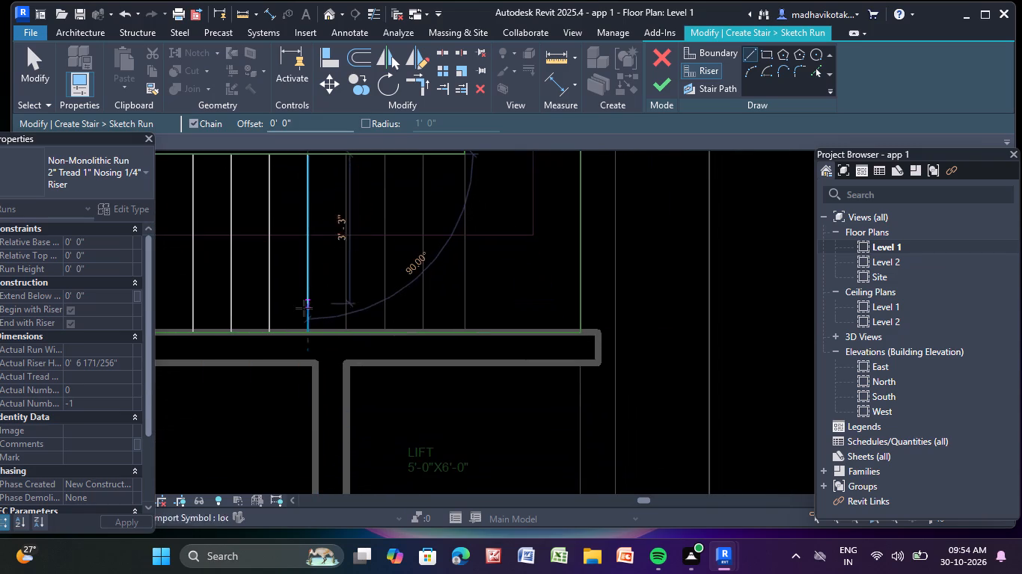
scroll(326, 338, up, 7)
click(286, 330)
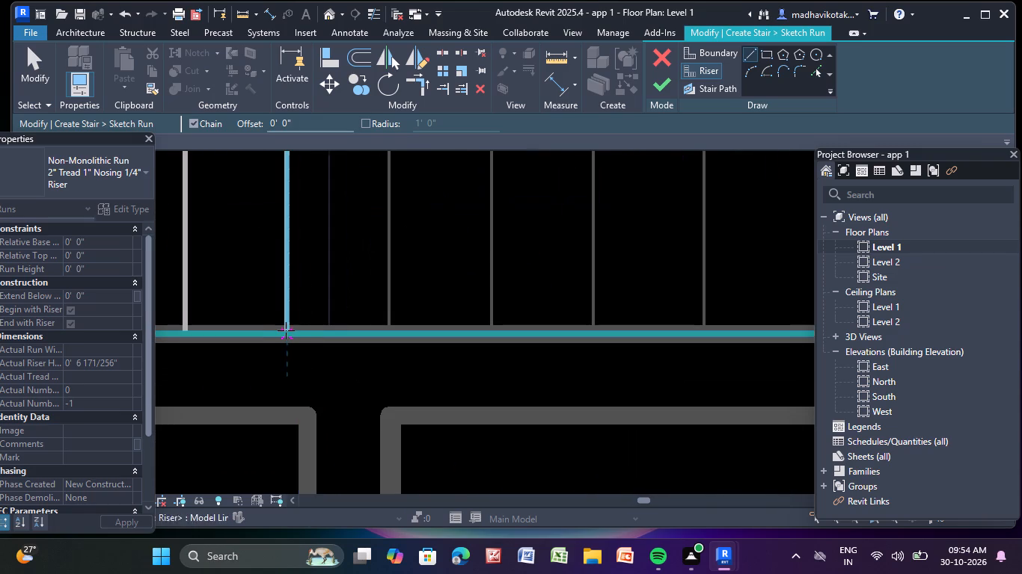
Draw the tenth riser line of the lift-side flight from the inner boundary's tread-line endpoint to the wall-side boundary.
scroll(313, 280, down, 9)
middle_drag(334, 323, 328, 329)
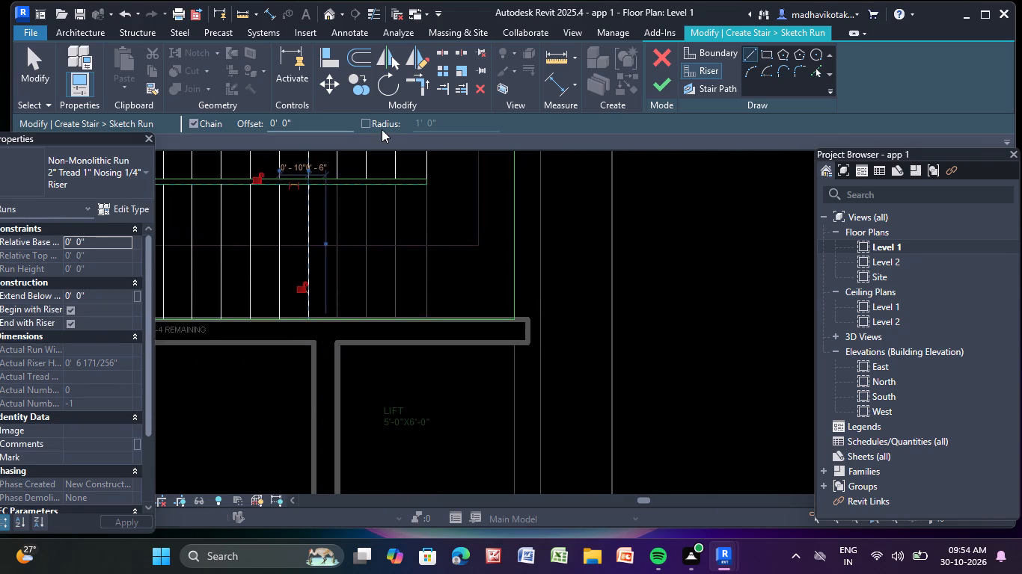
scroll(382, 129, up, 5)
middle_drag(364, 199, 361, 255)
scroll(320, 206, up, 4)
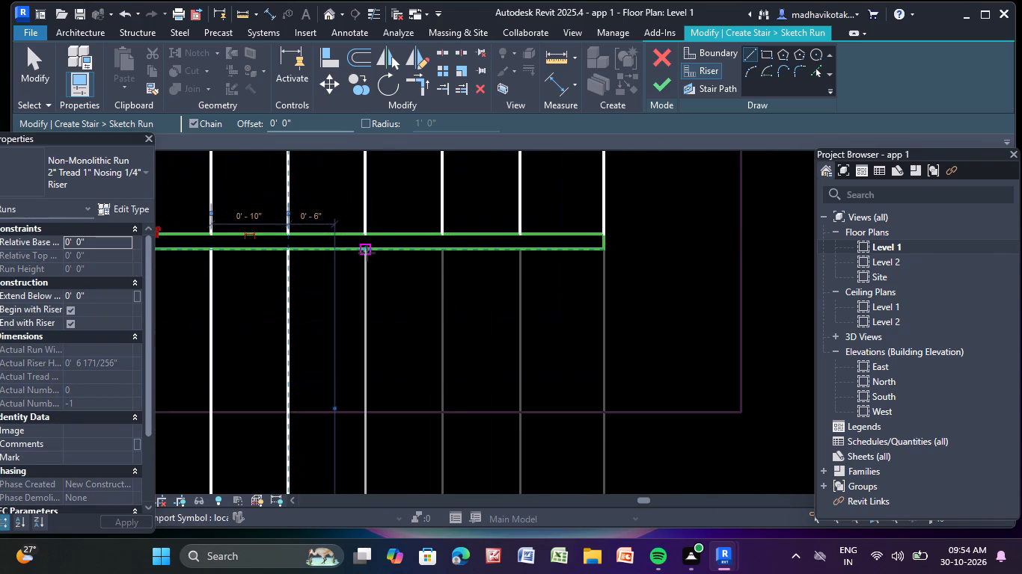
click(366, 246)
scroll(355, 365, down, 4)
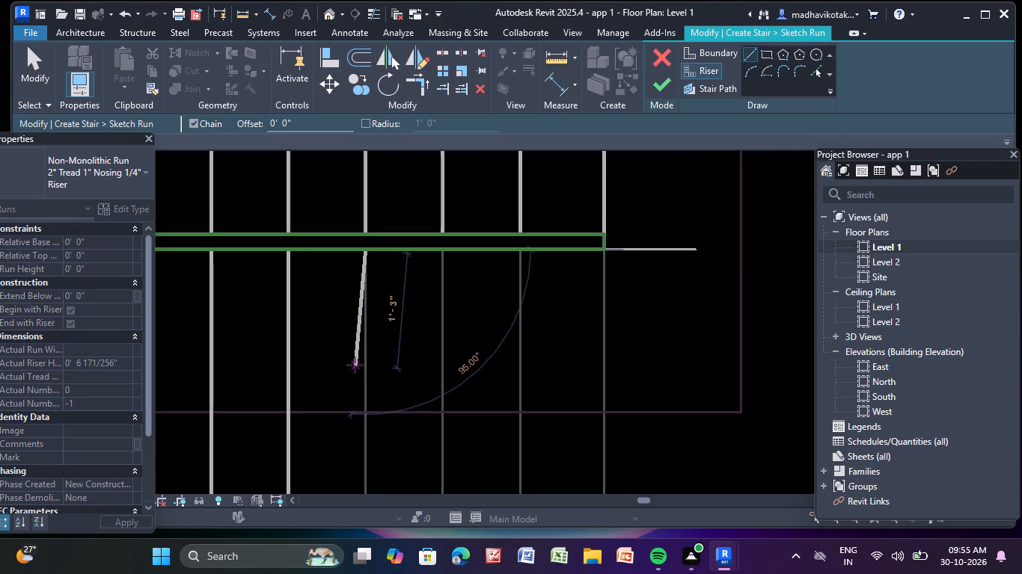
middle_drag(355, 365, 336, 134)
click(343, 271)
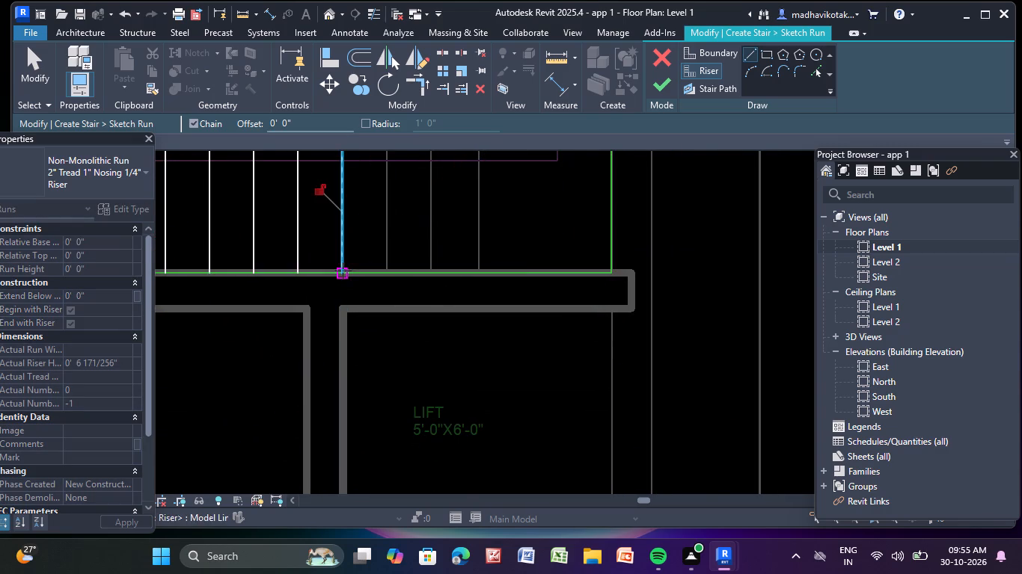
Draw the eleventh riser line of the lift-side flight over the plan's tread line, about 3'-10 1/2" long.
scroll(343, 264, down, 6)
middle_drag(334, 253, 315, 340)
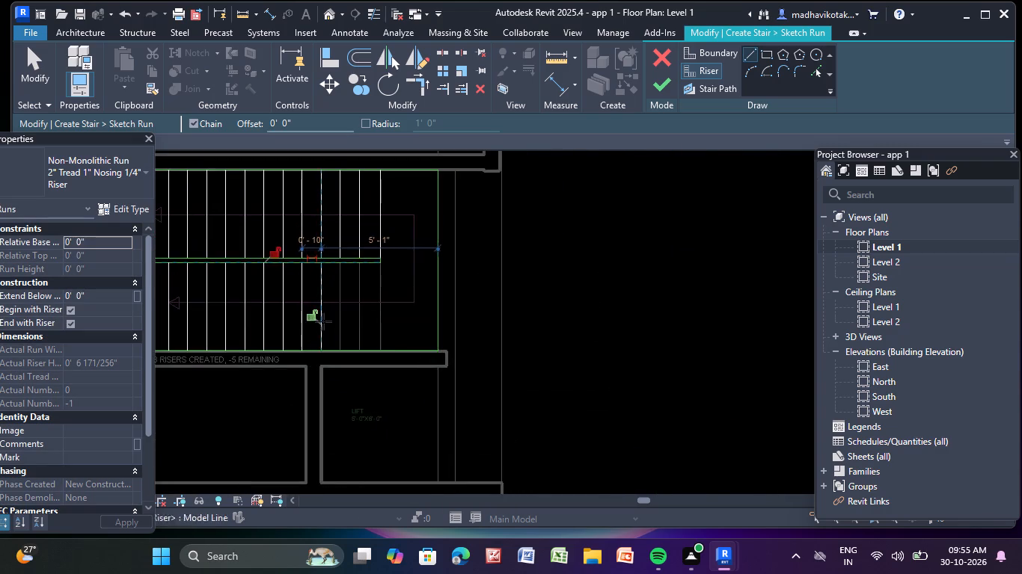
scroll(325, 315, up, 5)
scroll(365, 213, up, 5)
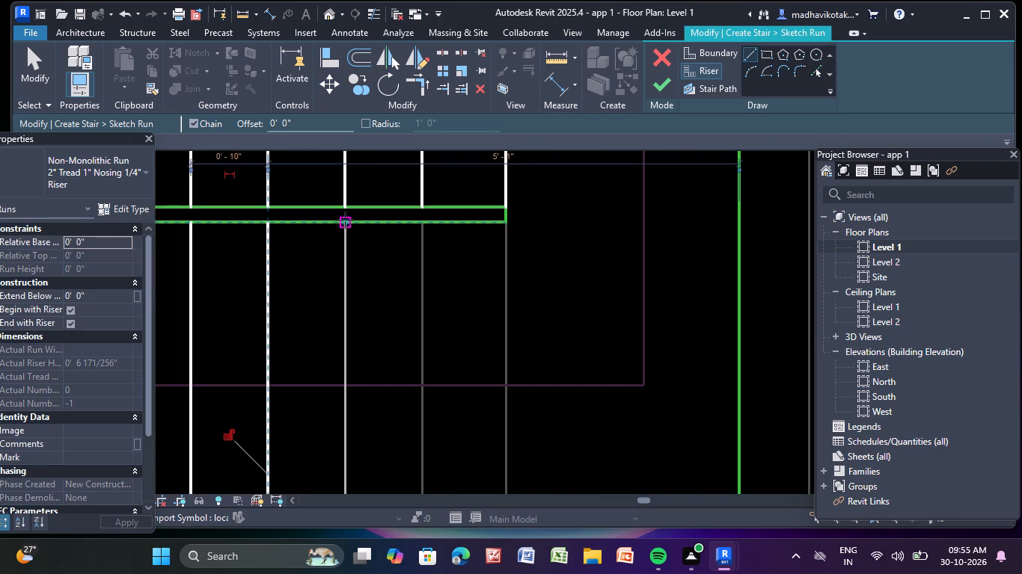
click(344, 218)
scroll(349, 349, down, 4)
middle_drag(349, 349, 312, 213)
scroll(312, 213, down, 1)
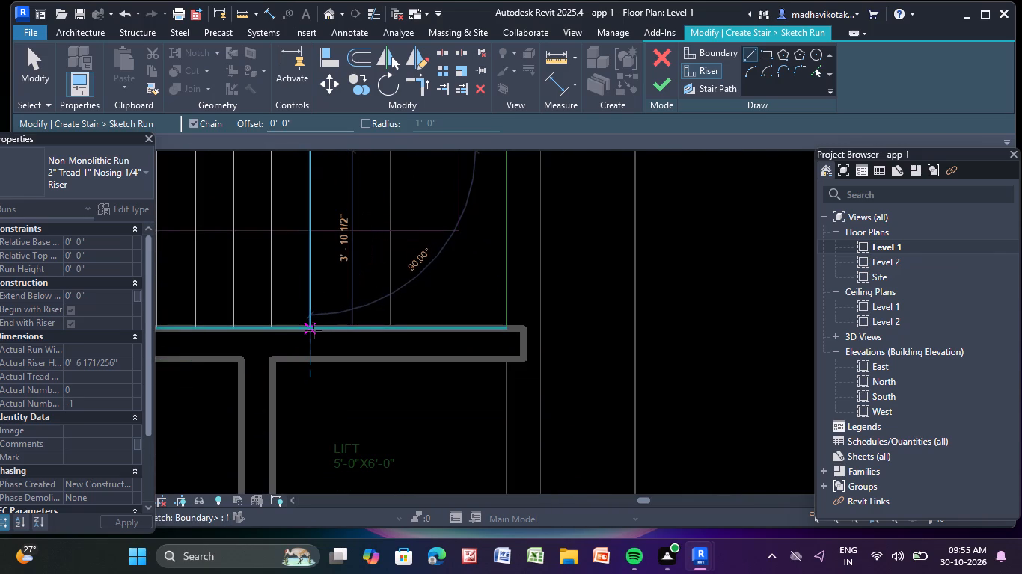
click(313, 330)
Draw the twelfth riser line of the lift-side flight along the plan's tread line, spanning both boundaries.
scroll(319, 298, down, 1)
middle_drag(319, 298, 295, 379)
scroll(316, 248, up, 8)
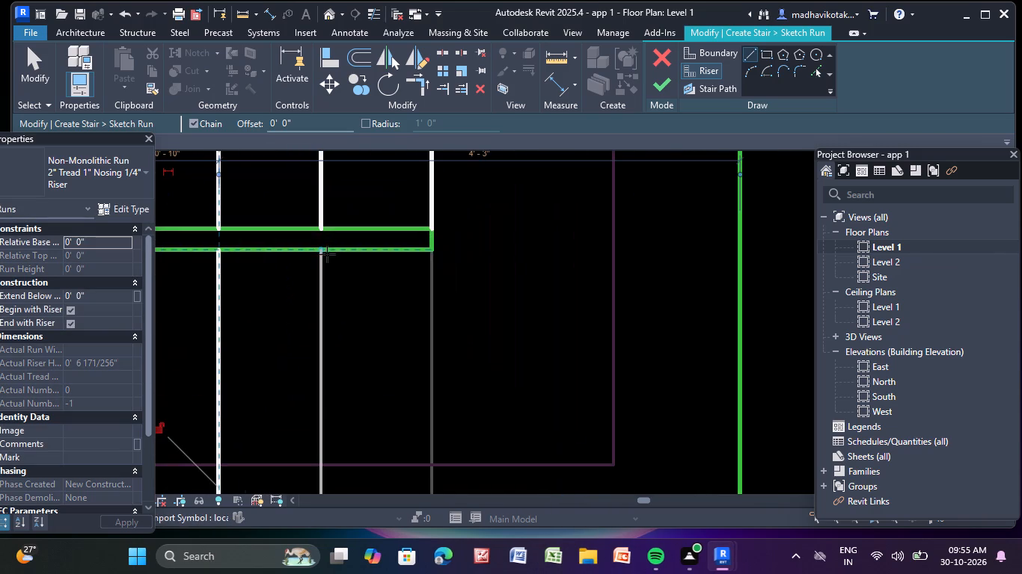
click(324, 246)
scroll(333, 357, down, 3)
middle_drag(333, 358, 343, 284)
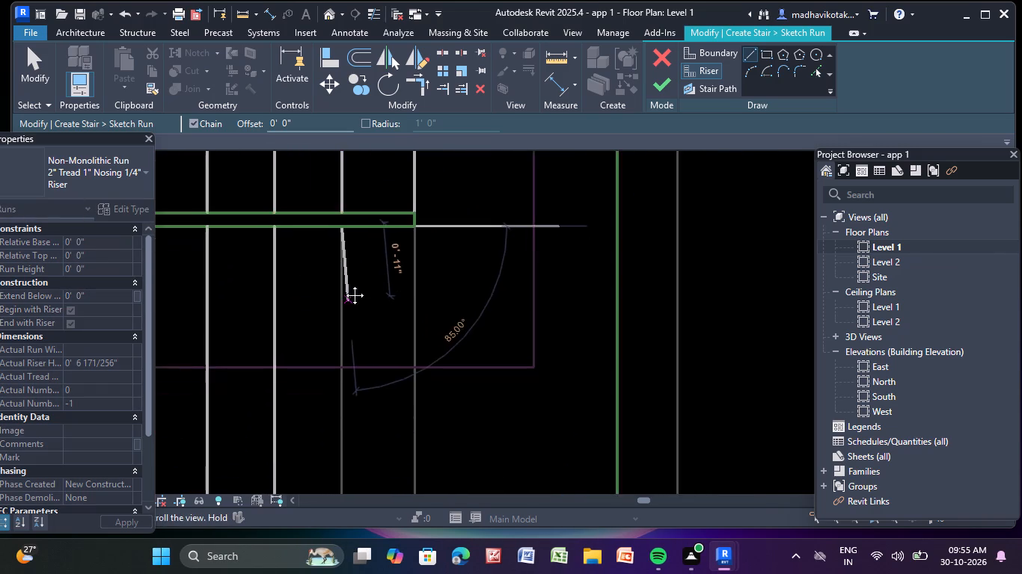
middle_drag(343, 284, 292, 191)
click(290, 428)
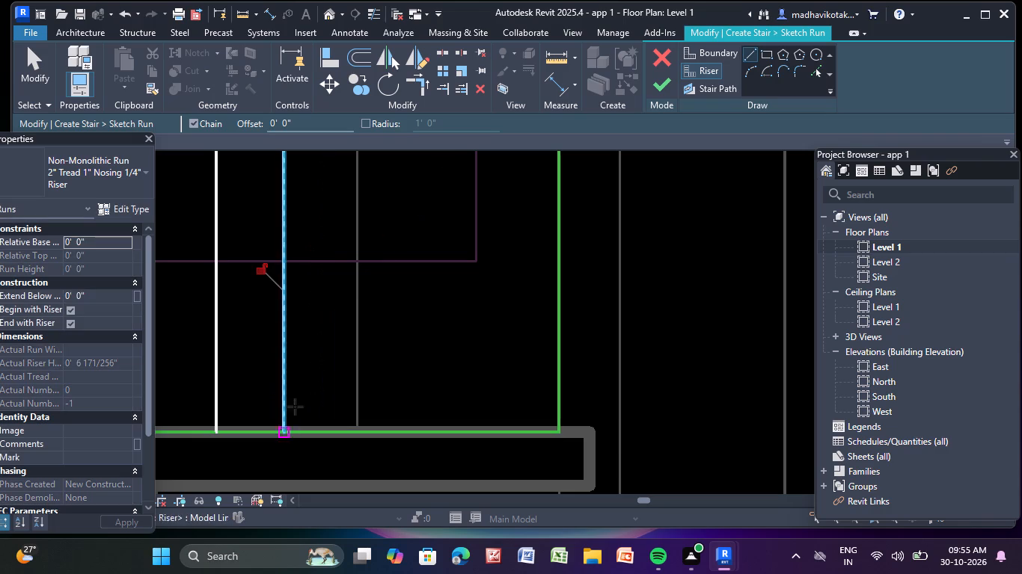
Draw the thirteenth and last riser line of the lift-side flight from the inner boundary's landing-end corner to the wall-side boundary.
scroll(335, 342, down, 2)
middle_drag(335, 342, 308, 410)
scroll(312, 398, down, 1)
scroll(360, 313, up, 5)
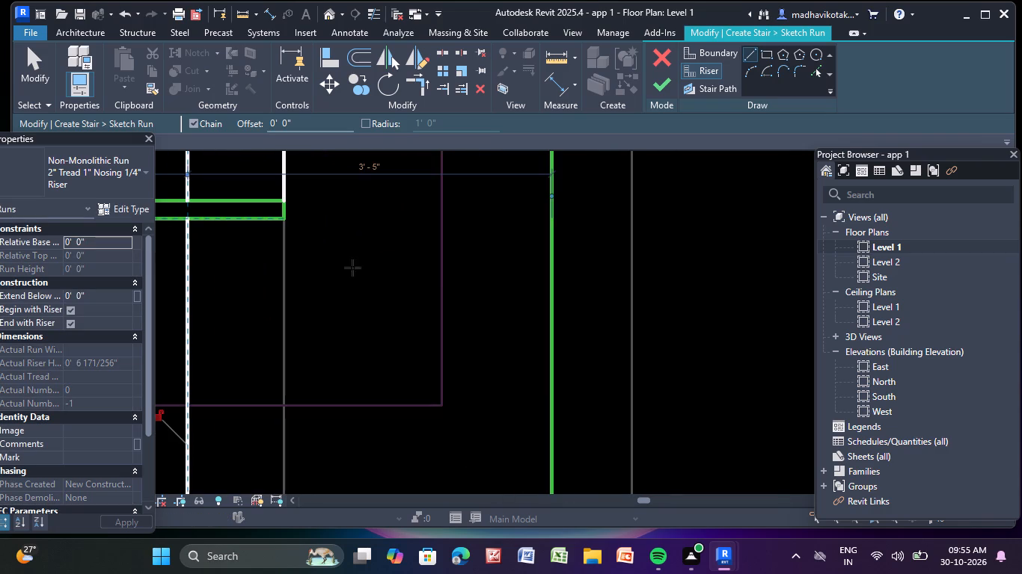
click(283, 215)
scroll(279, 337, down, 4)
middle_drag(278, 341, 293, 197)
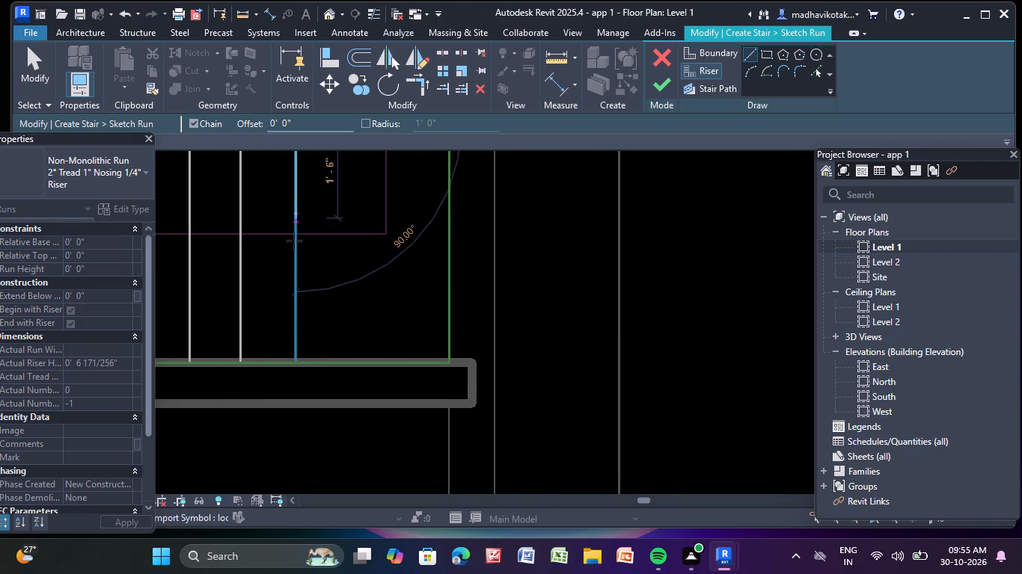
click(296, 362)
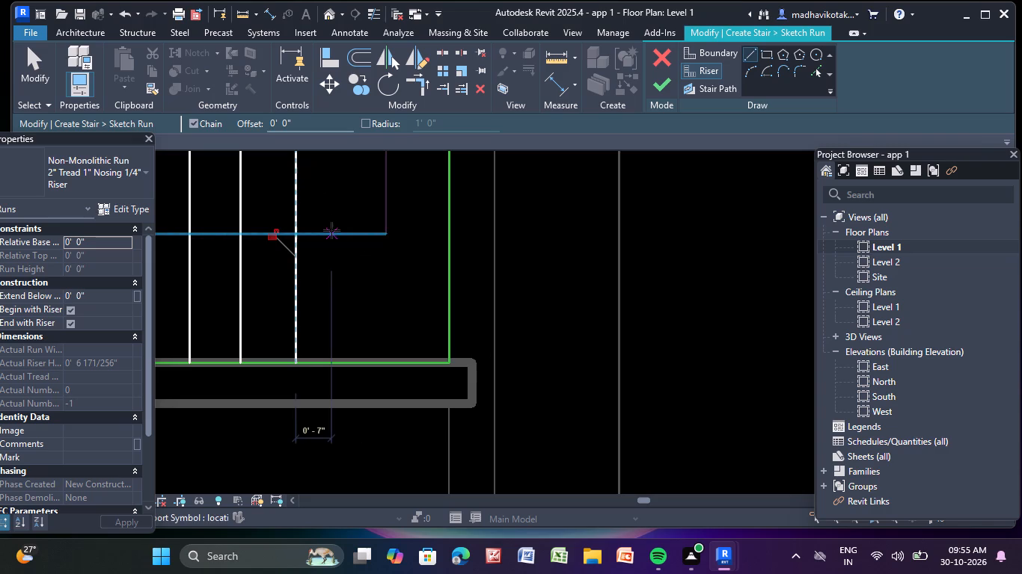
key(Escape)
key(Escape)
Draw a U-shaped stair path from the far flight's end-riser midpoint, about 11'-6" to the landing, 3'-10 5/16" across, and back through the lift-side flight.
scroll(327, 218, down, 5)
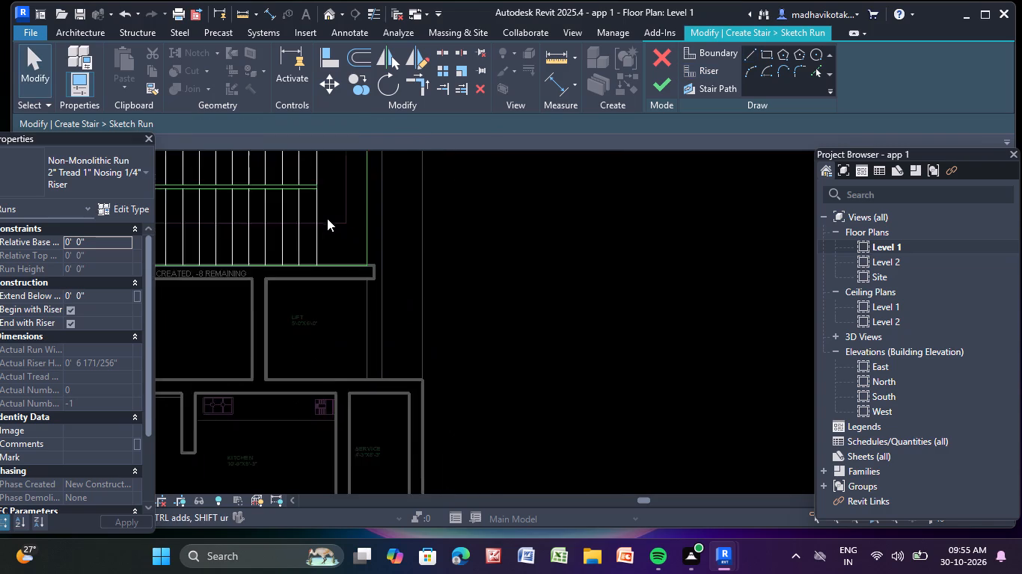
scroll(327, 218, down, 7)
middle_drag(333, 221, 367, 327)
scroll(301, 305, up, 4)
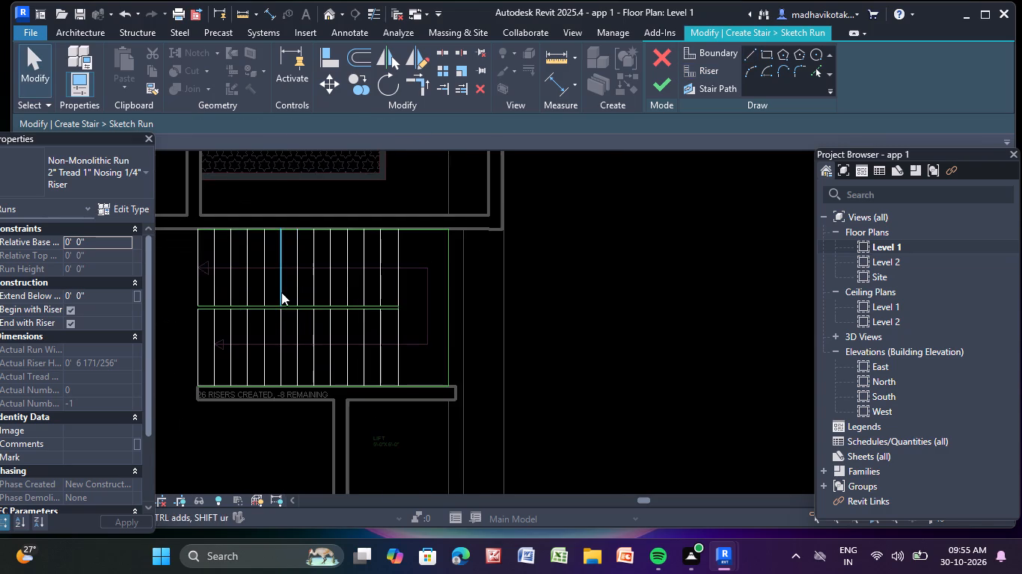
click(712, 87)
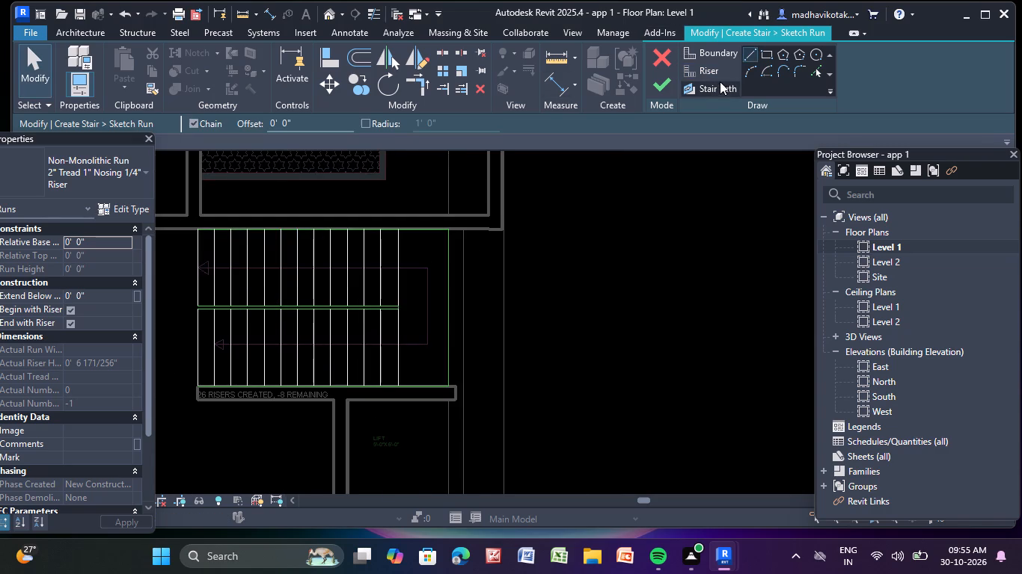
click(750, 54)
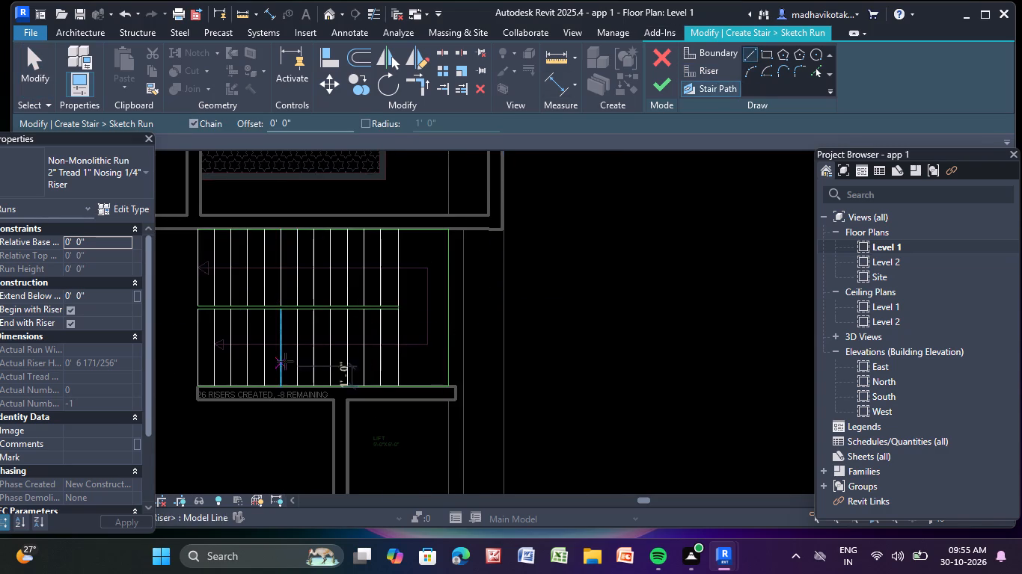
middle_drag(282, 348, 409, 350)
scroll(337, 299, up, 5)
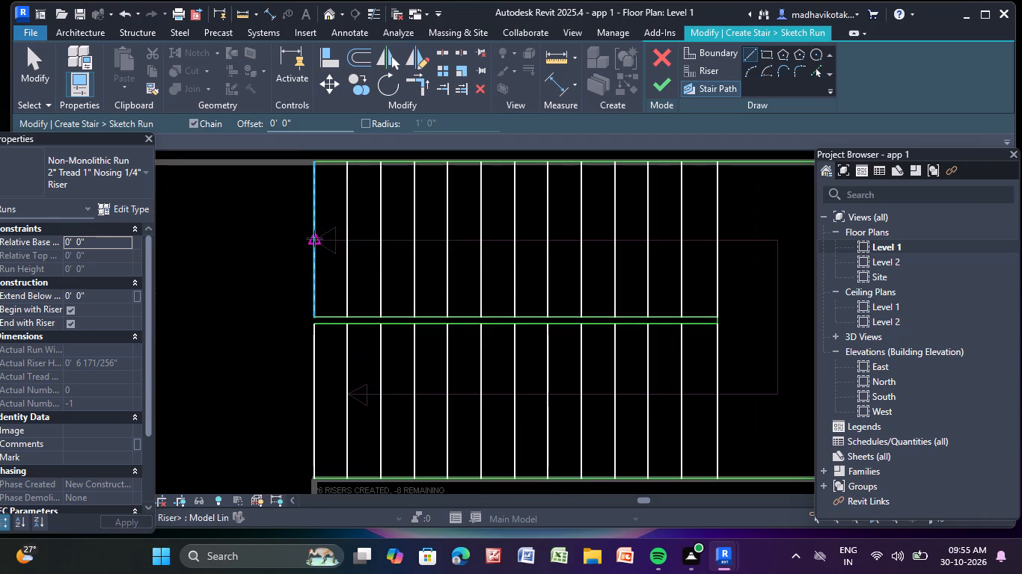
click(314, 238)
scroll(750, 235, down, 3)
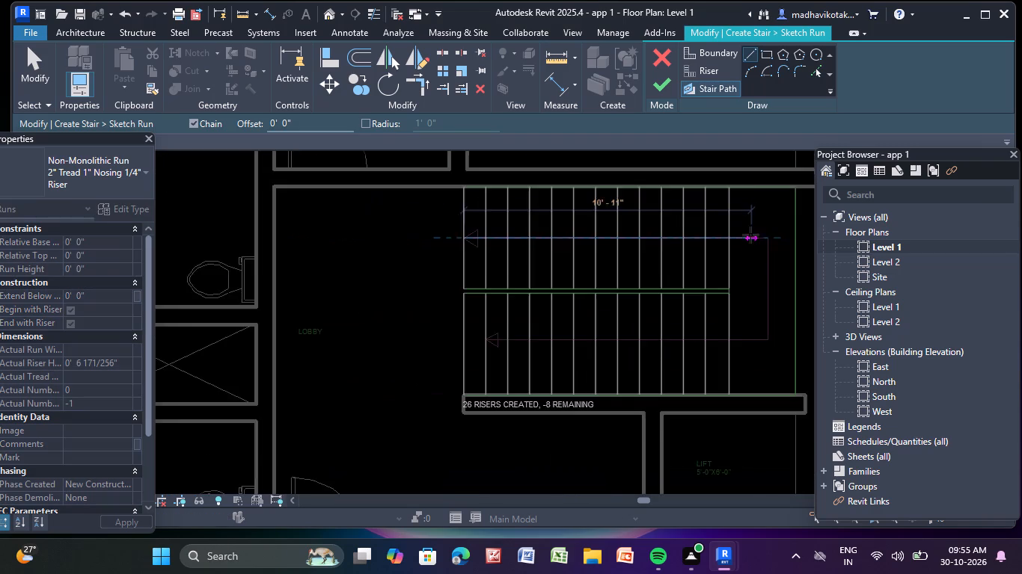
middle_drag(750, 235, 537, 256)
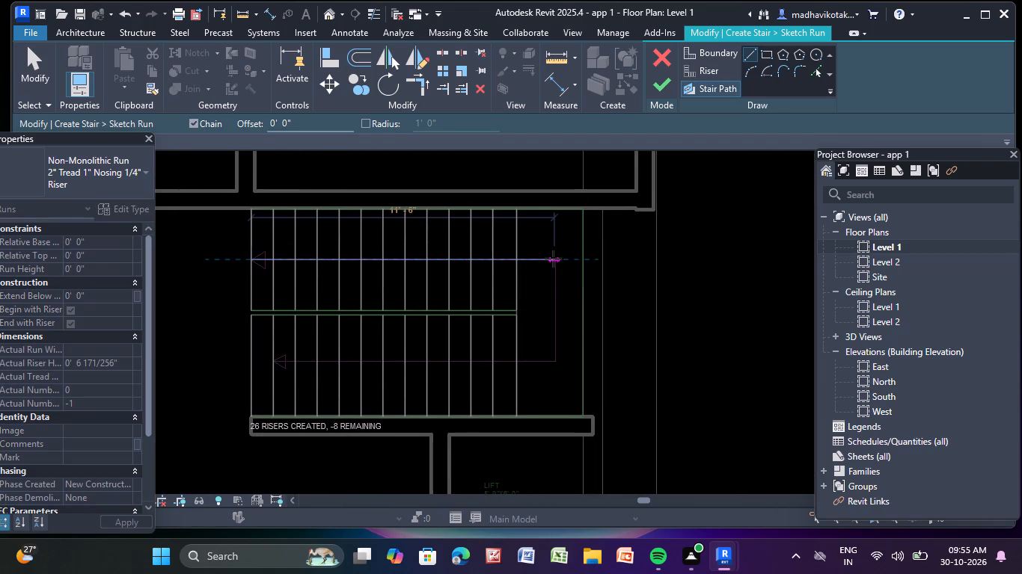
click(557, 259)
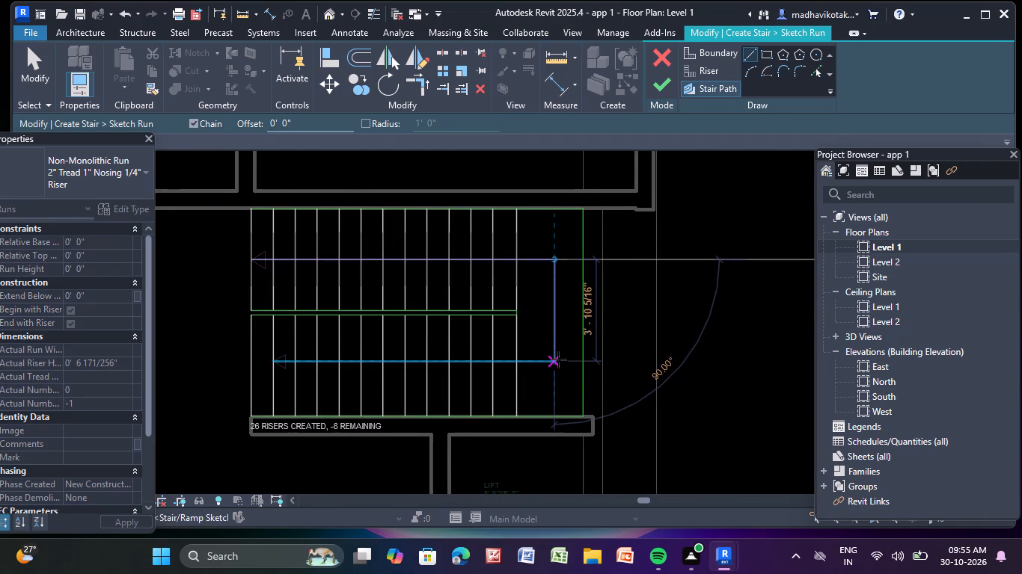
click(558, 359)
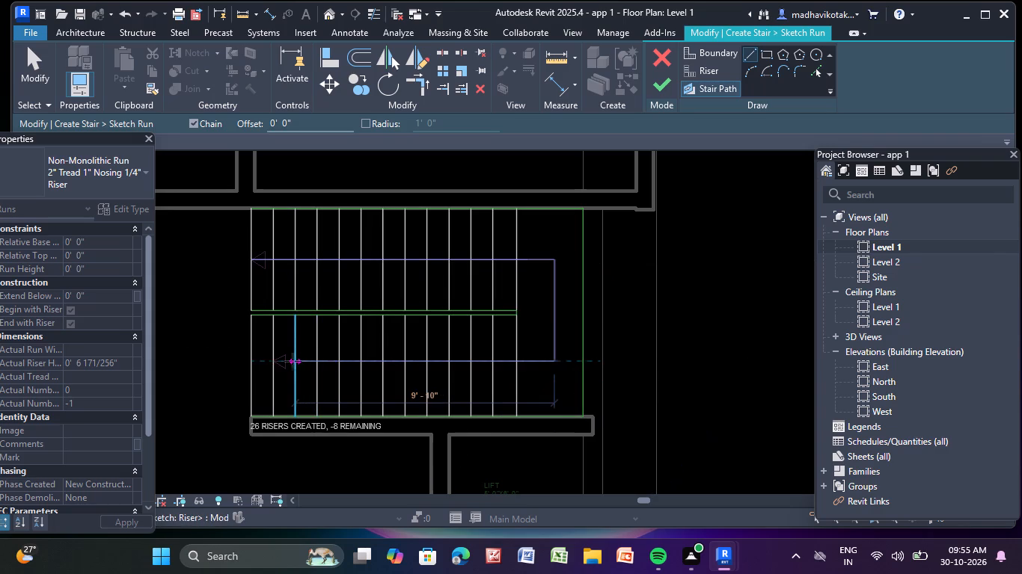
click(248, 360)
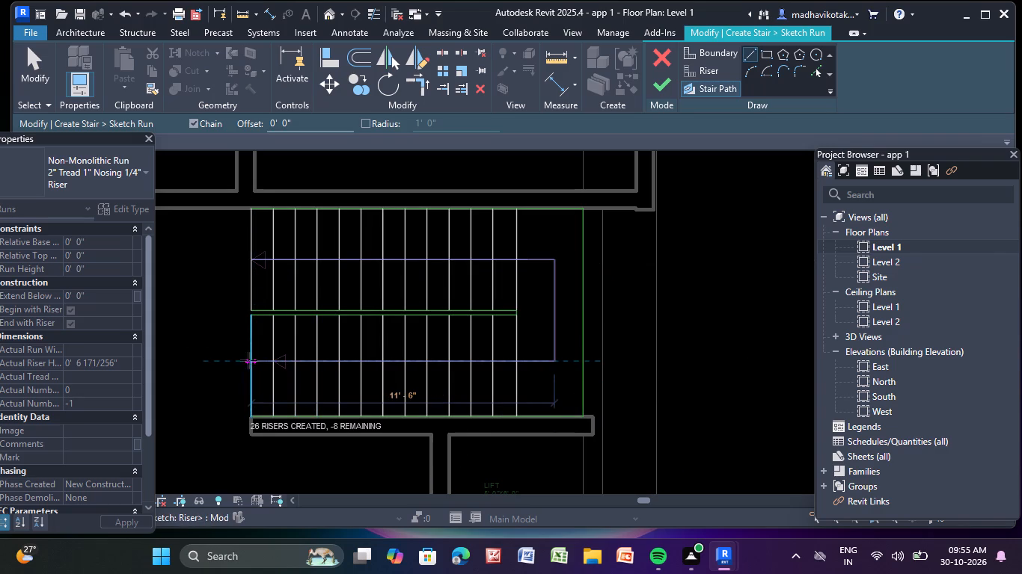
Finish the run sketch and the stair edit to create the two-flight staircase.
click(658, 87)
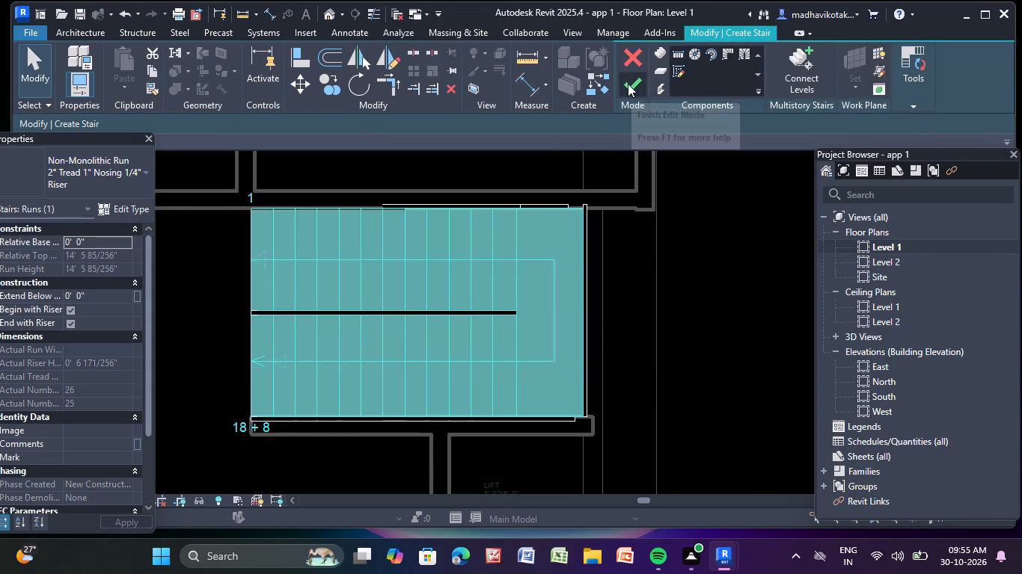
click(628, 84)
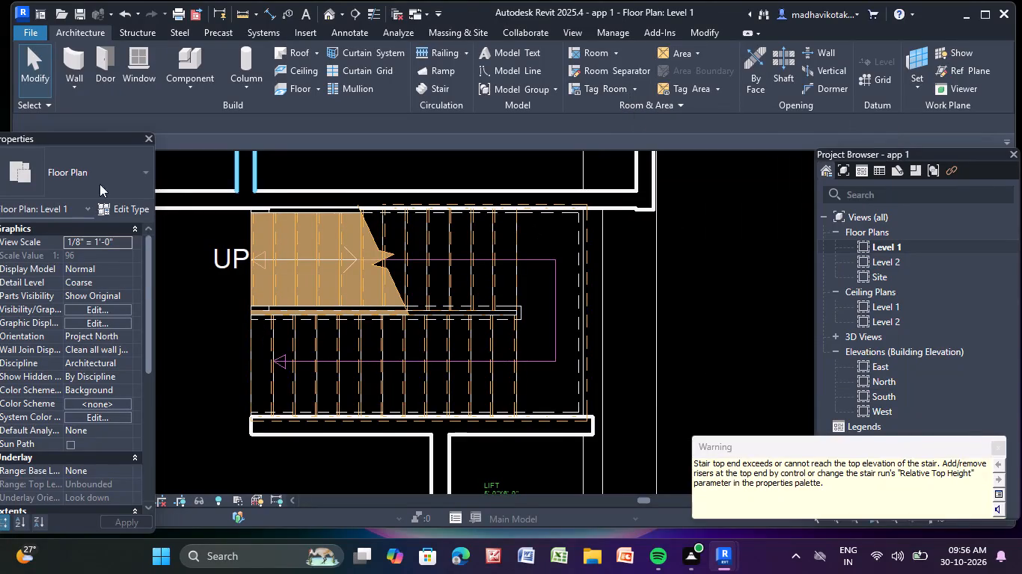
scroll(144, 375, down, 5)
key(Escape)
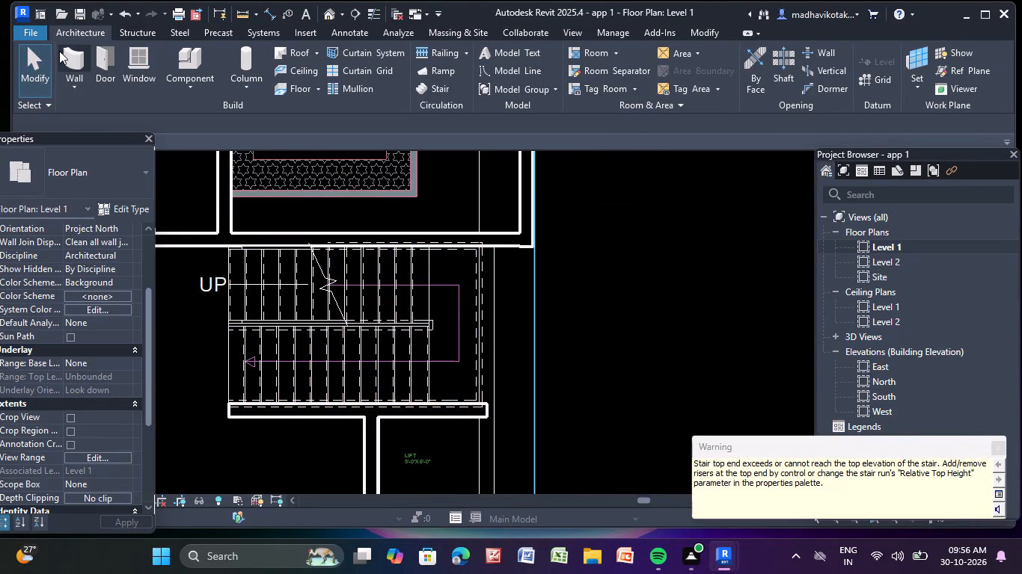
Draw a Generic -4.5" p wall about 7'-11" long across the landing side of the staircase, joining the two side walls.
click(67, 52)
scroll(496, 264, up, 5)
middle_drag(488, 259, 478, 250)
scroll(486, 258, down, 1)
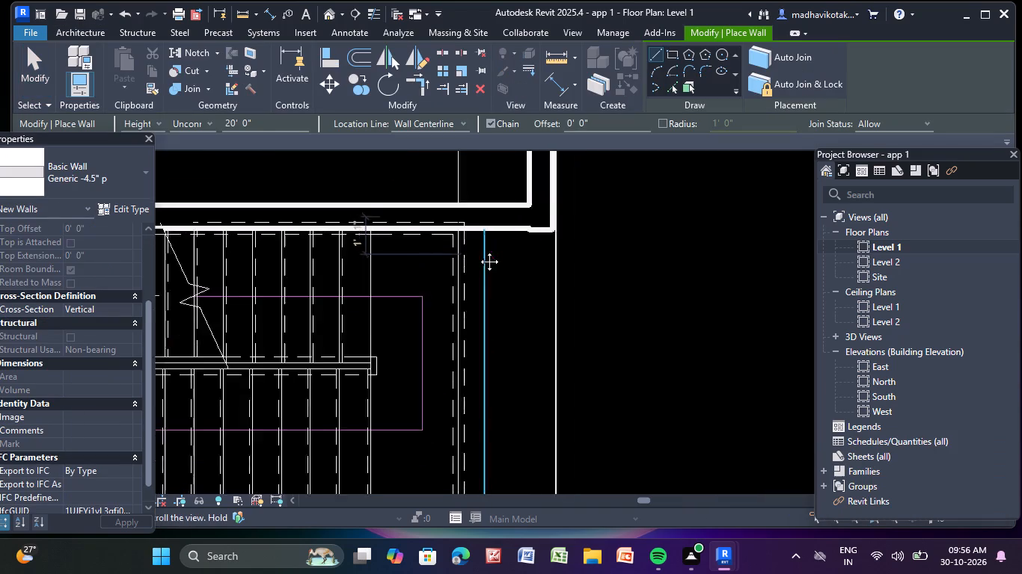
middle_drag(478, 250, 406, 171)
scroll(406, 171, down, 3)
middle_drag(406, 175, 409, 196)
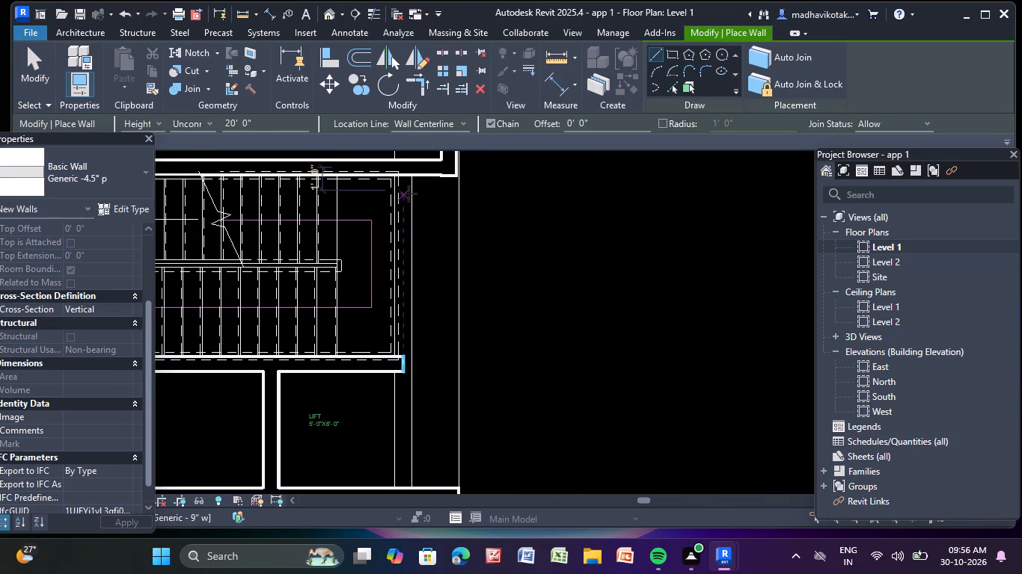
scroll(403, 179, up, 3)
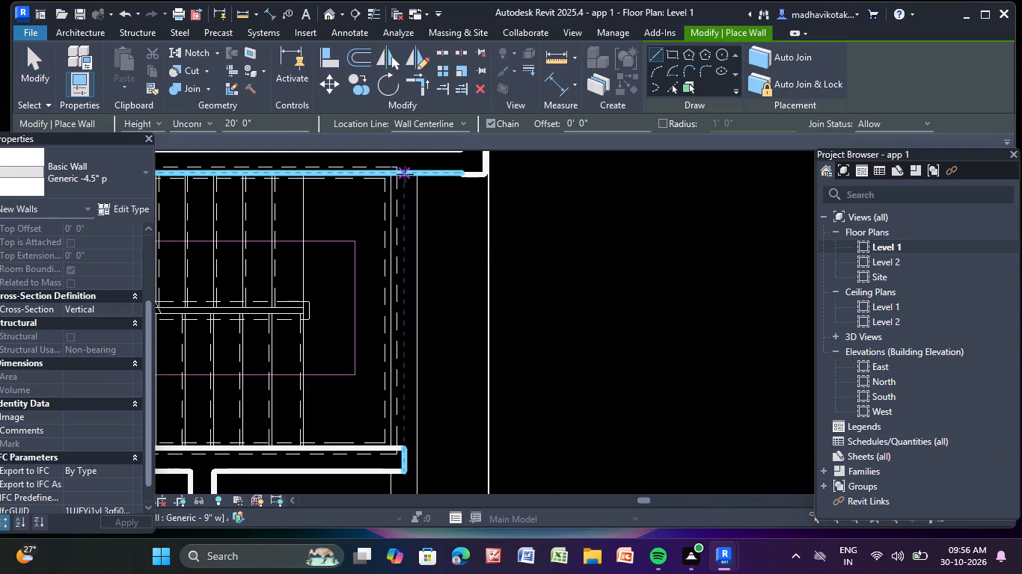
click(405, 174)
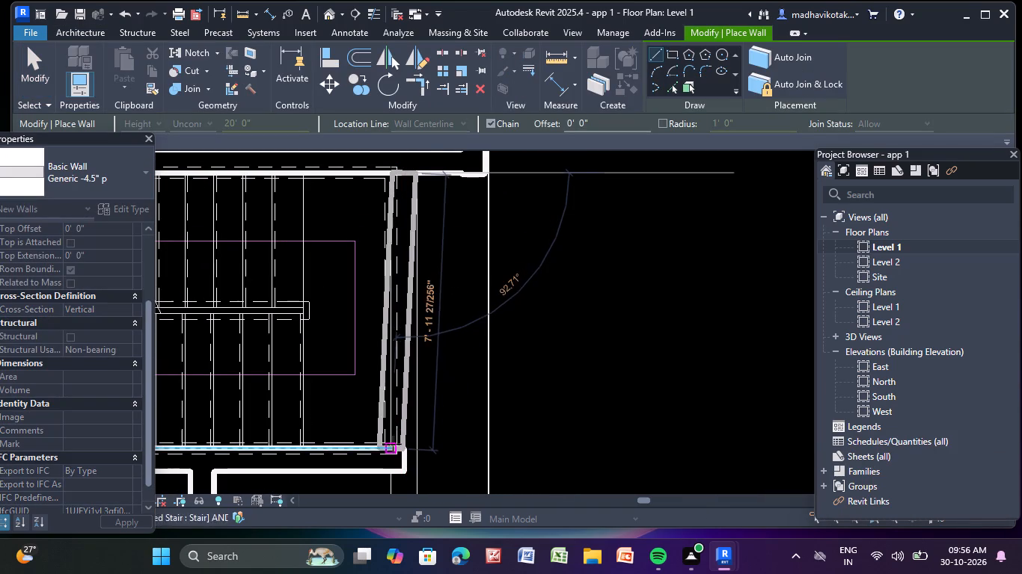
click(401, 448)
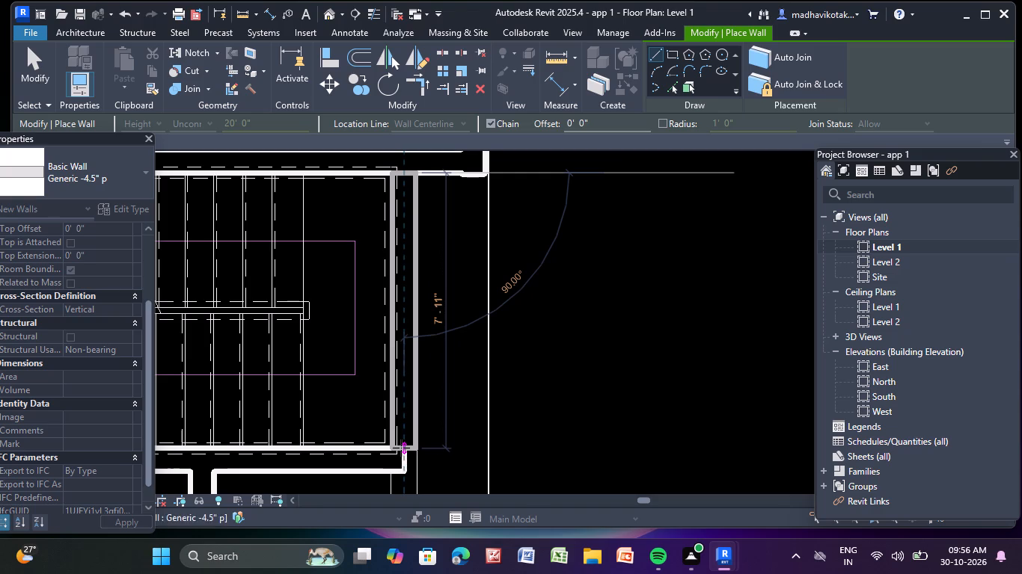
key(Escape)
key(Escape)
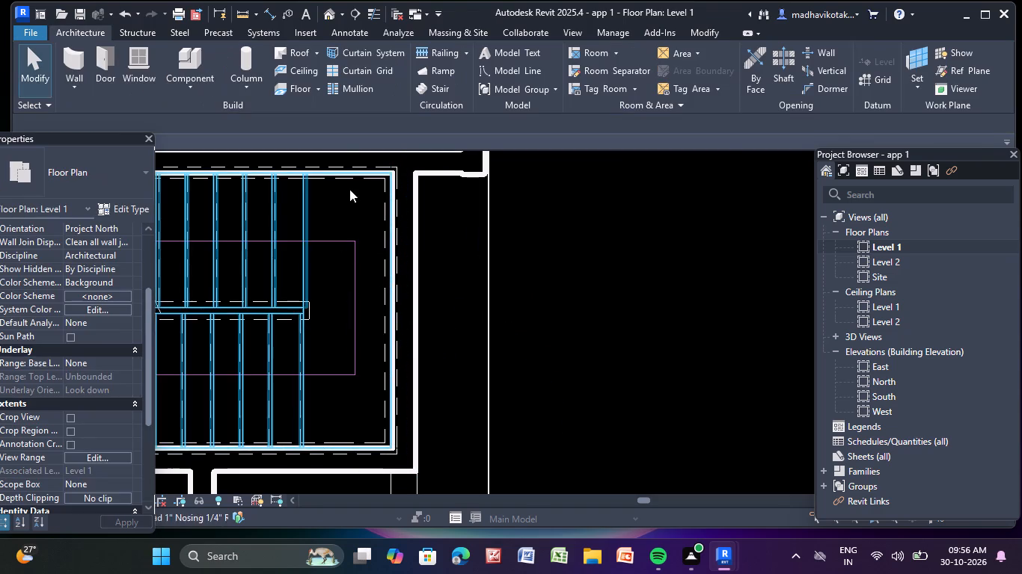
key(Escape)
Open the 3D view and examine the two-flight staircase, its landing and surrounding walls from several sides.
click(324, 13)
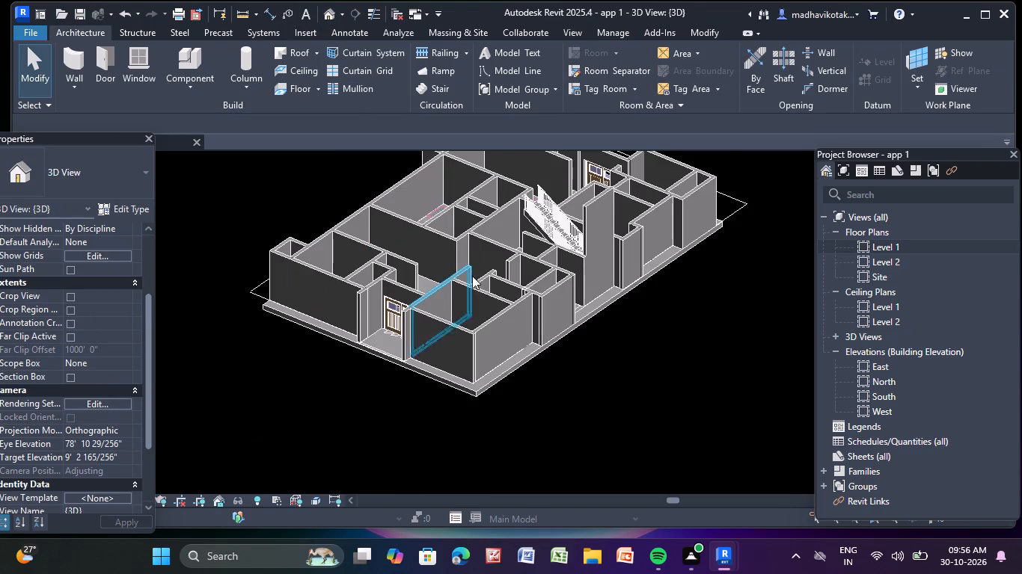
scroll(603, 319, up, 1)
scroll(546, 348, down, 4)
middle_drag(546, 351, 546, 352)
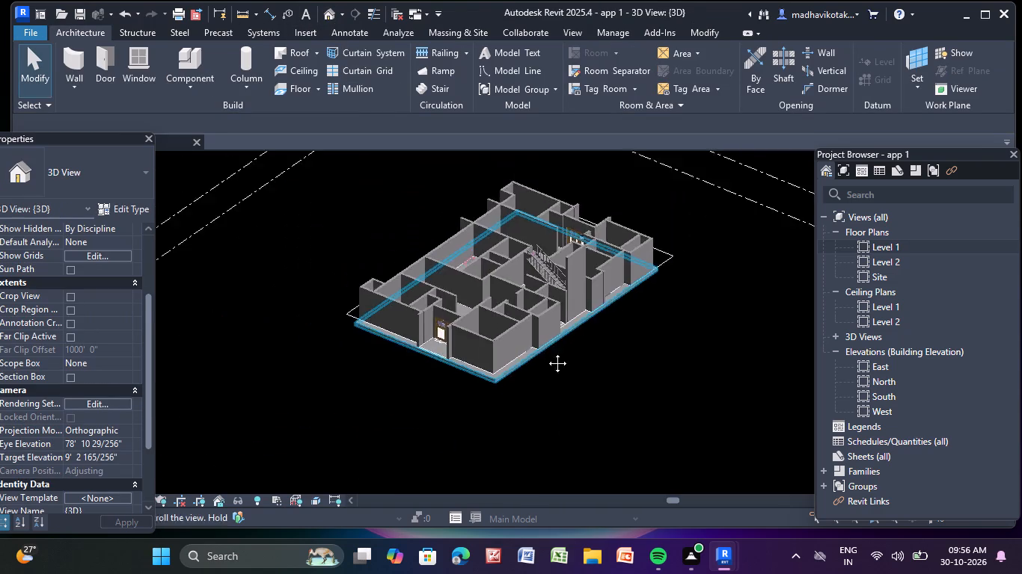
middle_drag(546, 352, 418, 367)
scroll(509, 235, up, 11)
shift+middle_drag(450, 271, 441, 339)
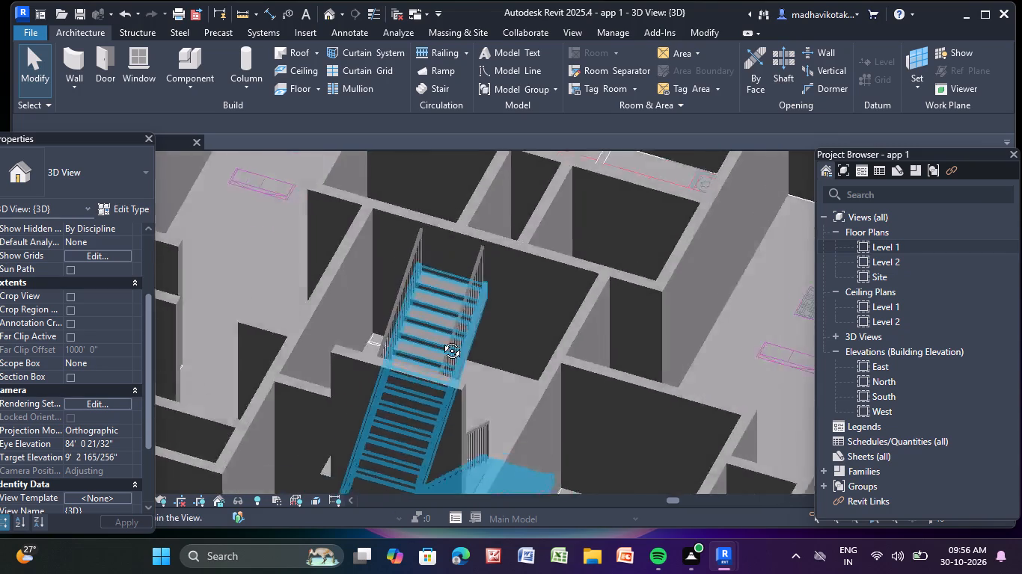
shift+middle_drag(441, 339, 588, 323)
scroll(591, 321, down, 4)
middle_drag(591, 321, 332, 253)
middle_drag(417, 329, 420, 330)
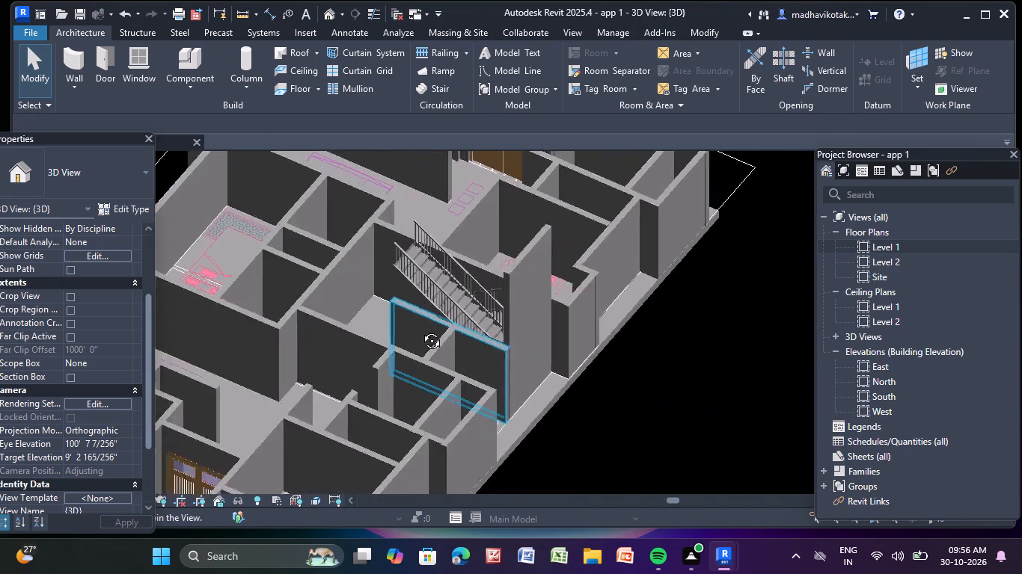
middle_drag(420, 330, 557, 336)
scroll(502, 291, down, 1)
middle_drag(501, 292, 477, 399)
scroll(456, 302, up, 3)
shift+middle_drag(470, 317, 538, 274)
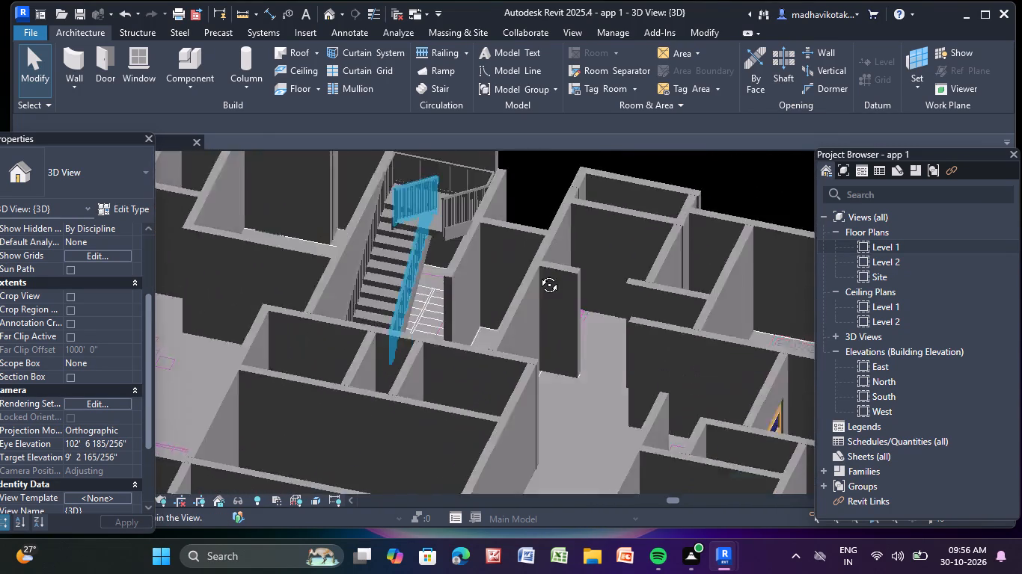
shift+middle_drag(538, 274, 557, 273)
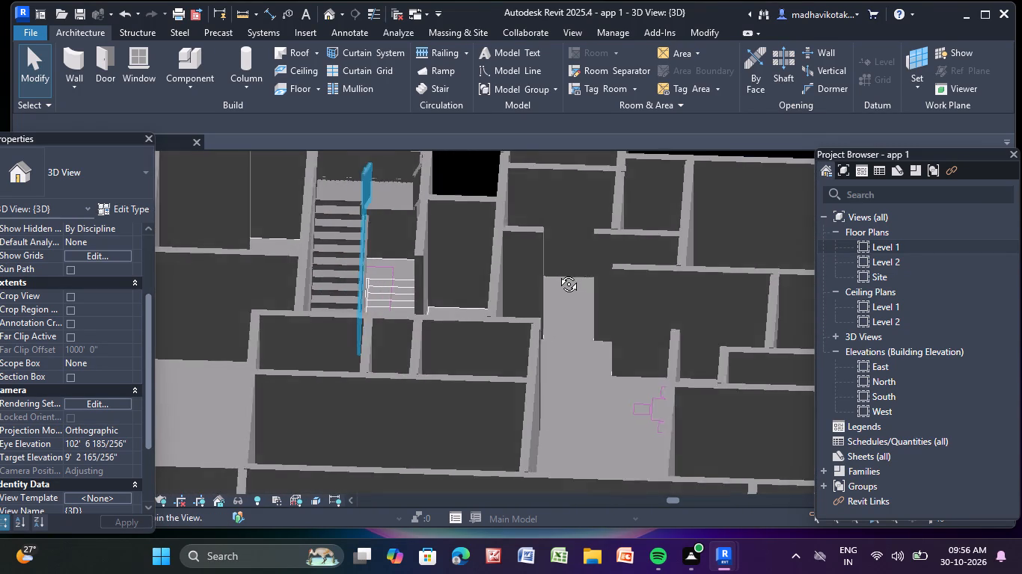
shift+middle_drag(557, 273, 362, 334)
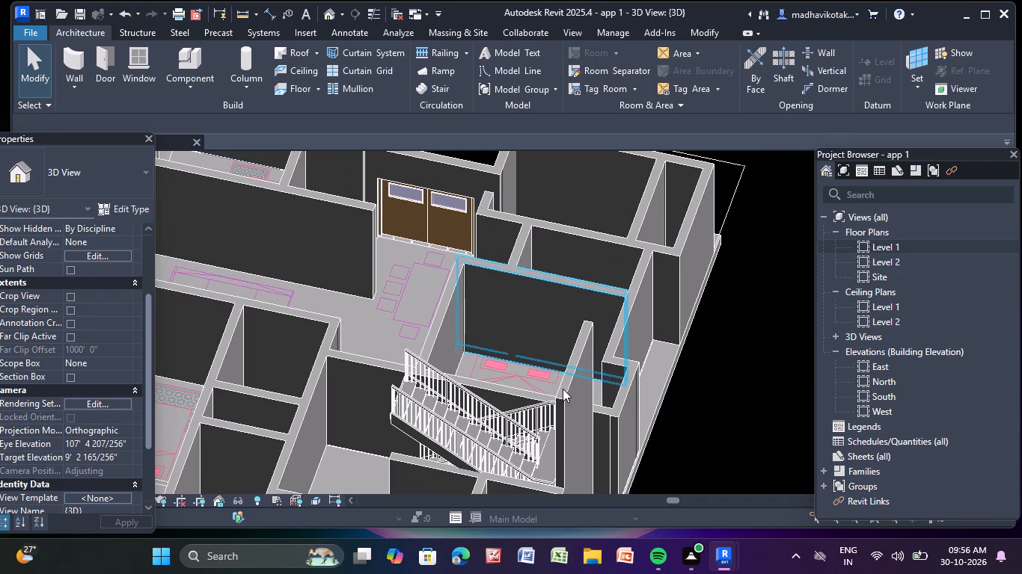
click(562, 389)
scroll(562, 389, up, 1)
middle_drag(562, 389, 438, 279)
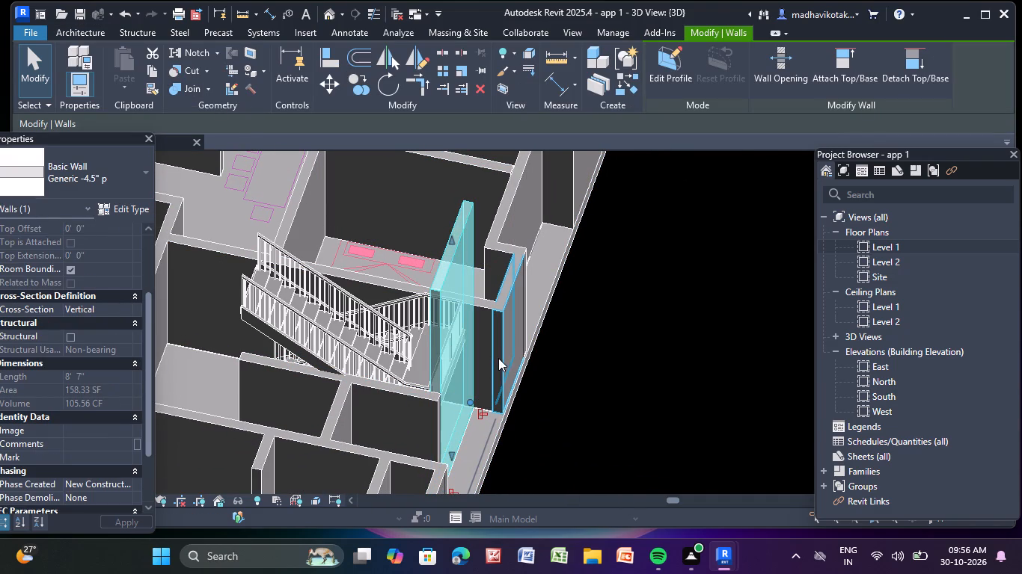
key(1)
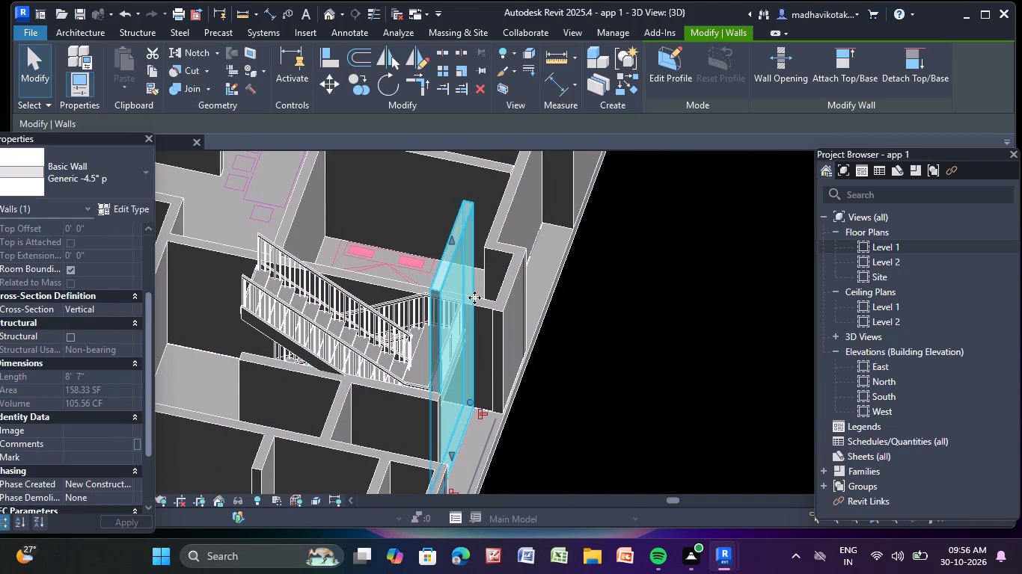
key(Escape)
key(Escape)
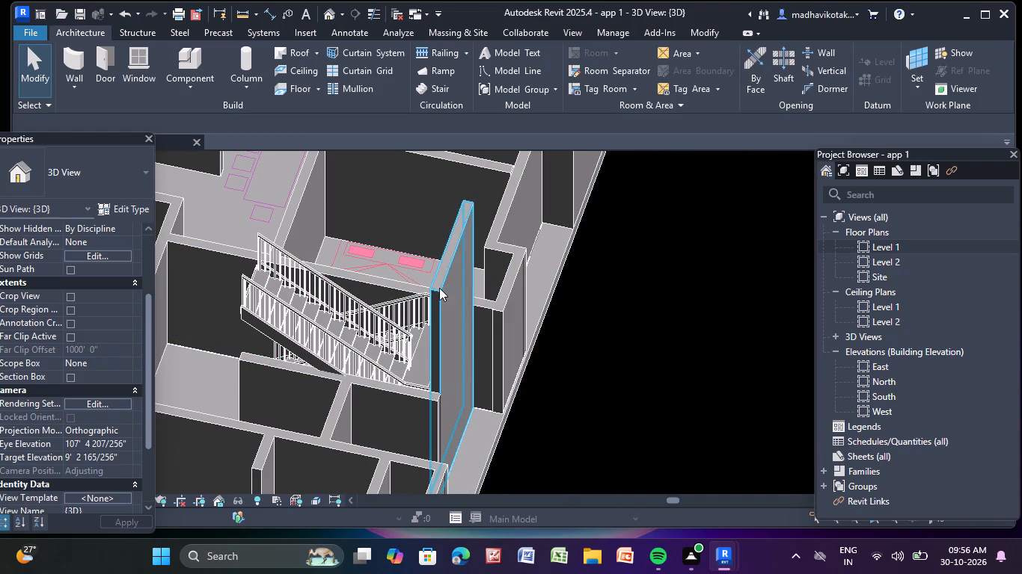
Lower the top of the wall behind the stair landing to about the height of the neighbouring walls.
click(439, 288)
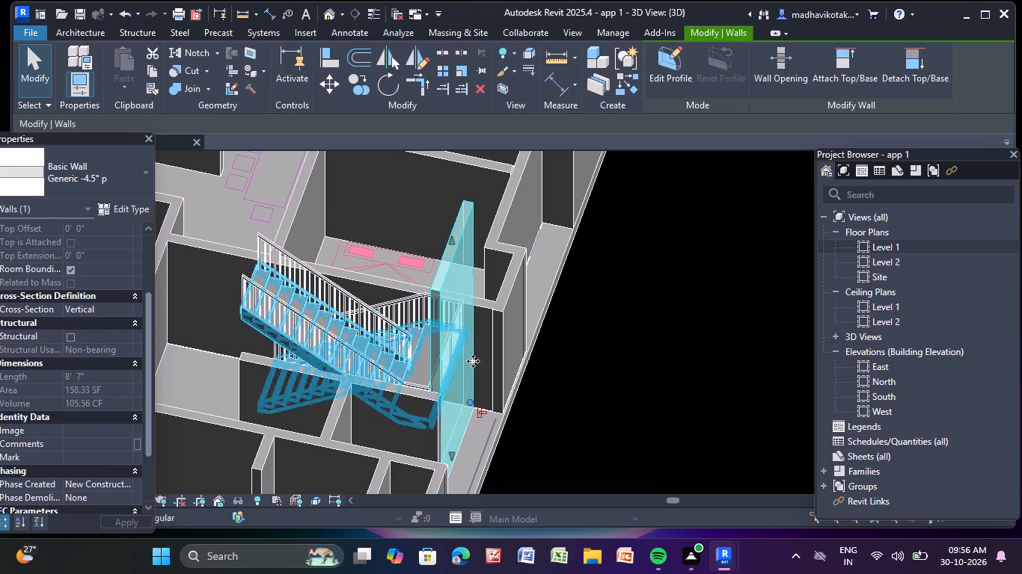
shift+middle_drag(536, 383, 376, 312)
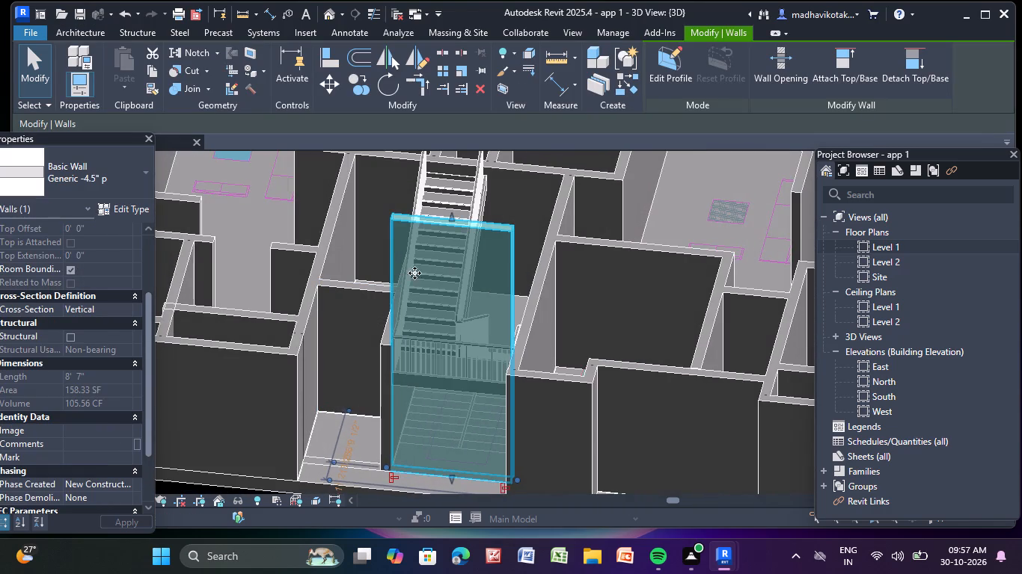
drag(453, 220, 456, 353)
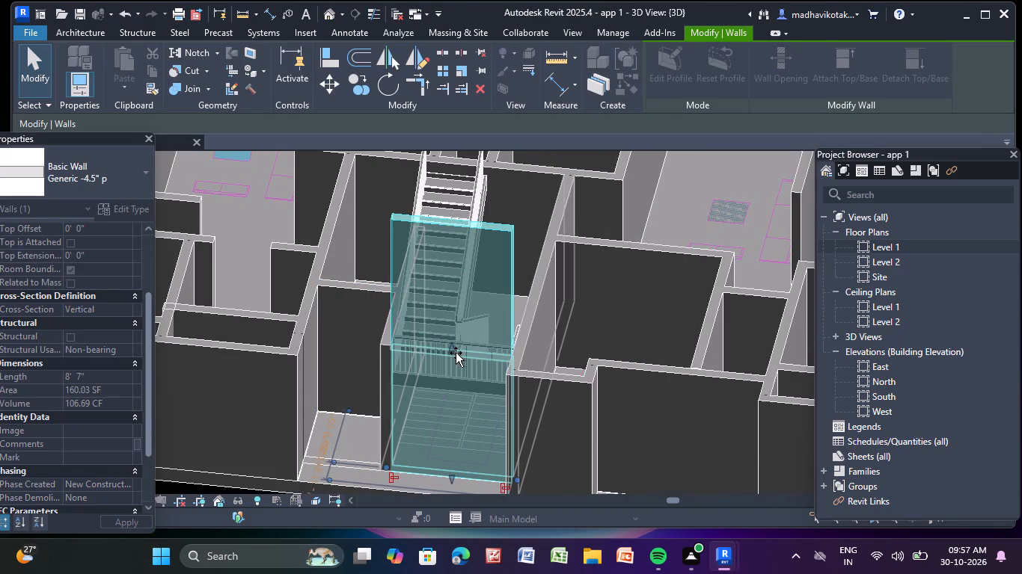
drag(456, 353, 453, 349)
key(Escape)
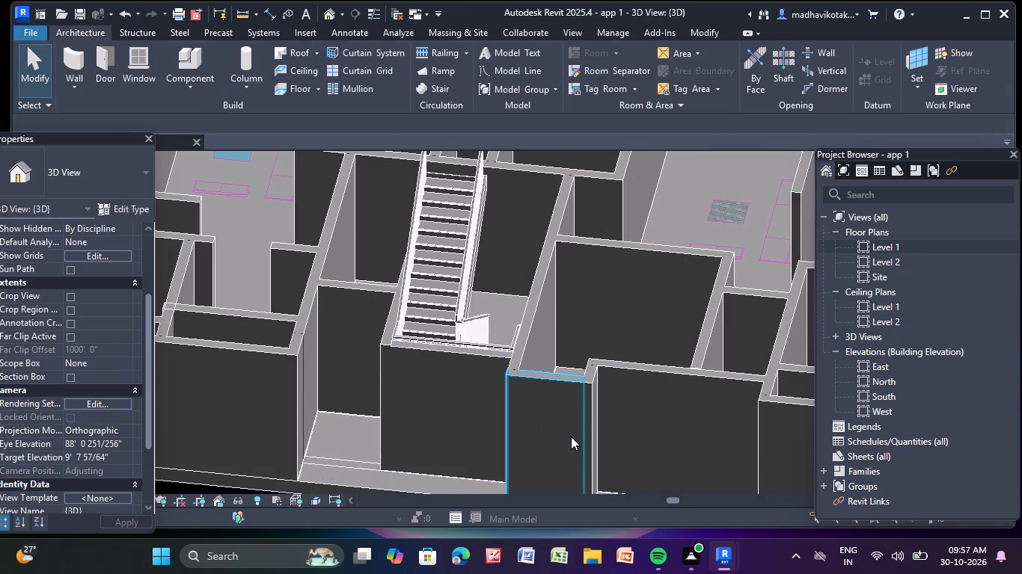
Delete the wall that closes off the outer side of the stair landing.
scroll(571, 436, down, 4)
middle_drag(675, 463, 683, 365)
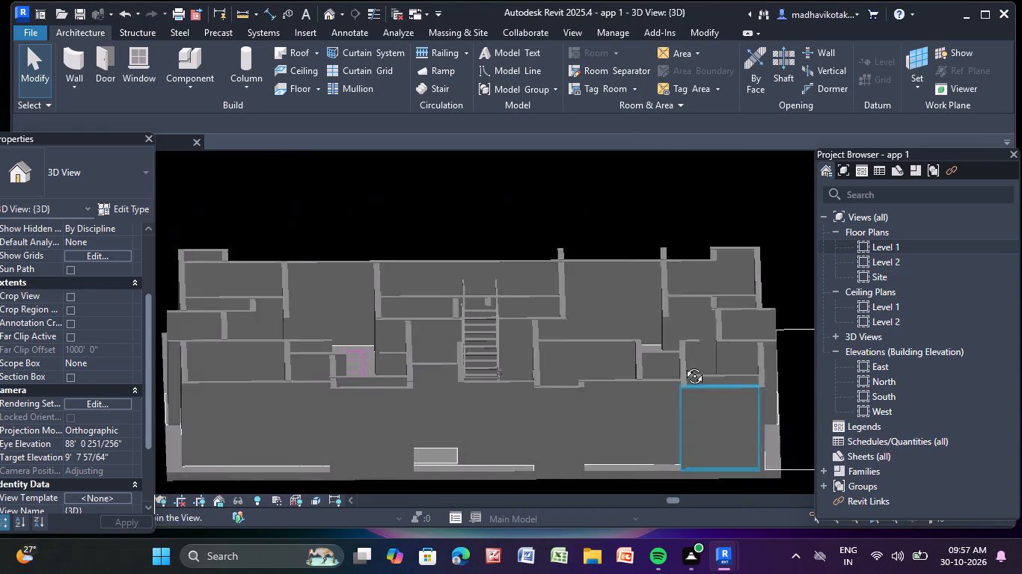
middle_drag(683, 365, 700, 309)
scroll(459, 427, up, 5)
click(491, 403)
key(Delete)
Examine the open landing side of the staircase and the outer facade in the 3D view.
scroll(492, 404, down, 1)
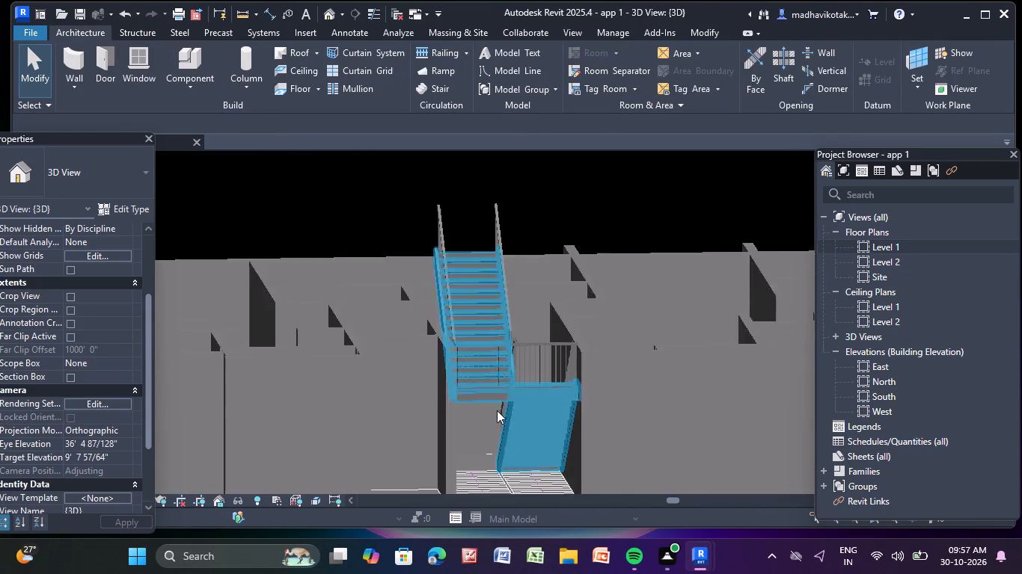
scroll(497, 410, down, 3)
middle_drag(521, 451, 425, 285)
scroll(433, 280, down, 5)
middle_drag(591, 384, 578, 407)
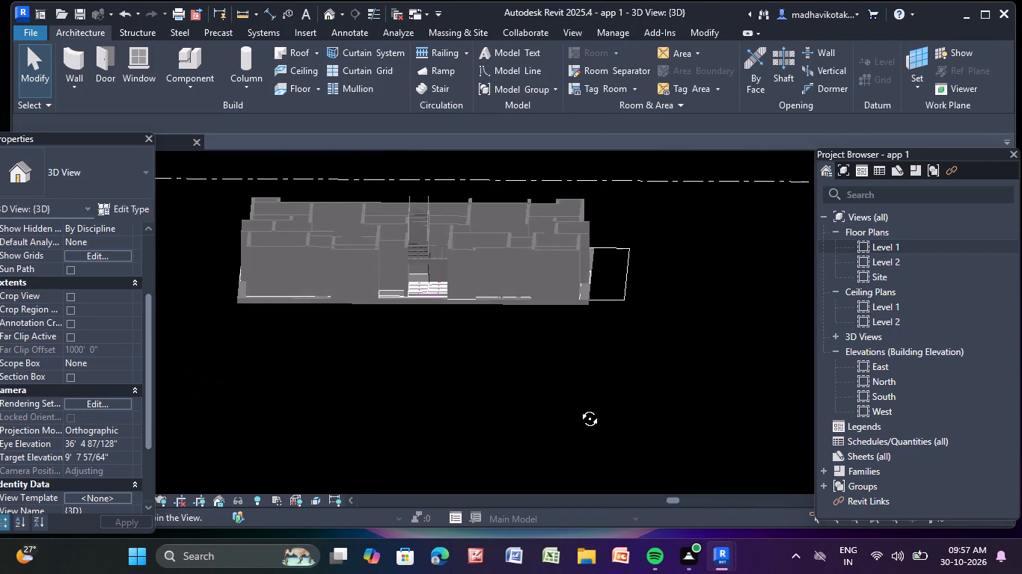
middle_drag(578, 407, 572, 362)
scroll(363, 248, up, 3)
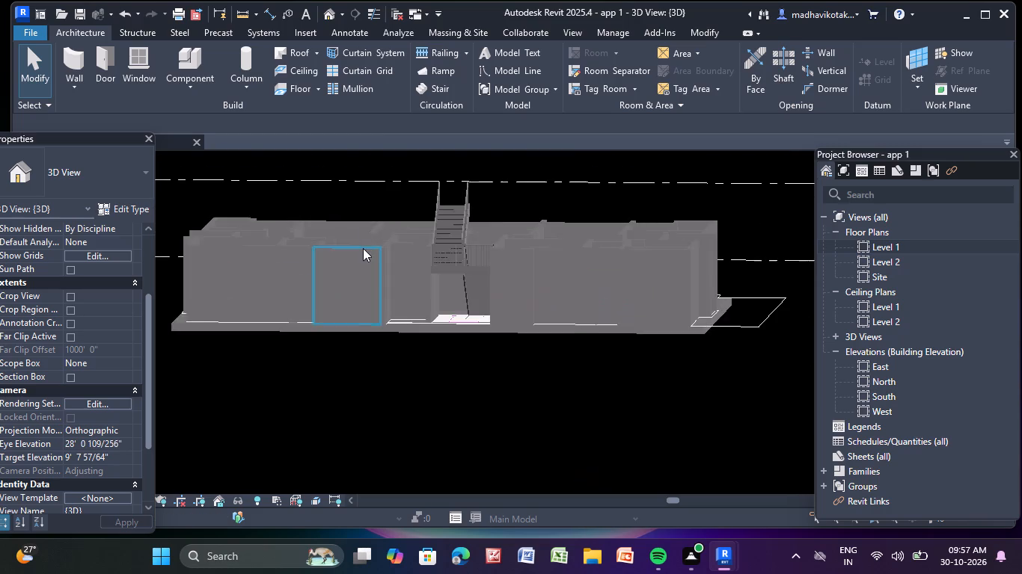
scroll(420, 319, up, 1)
middle_drag(420, 319, 445, 395)
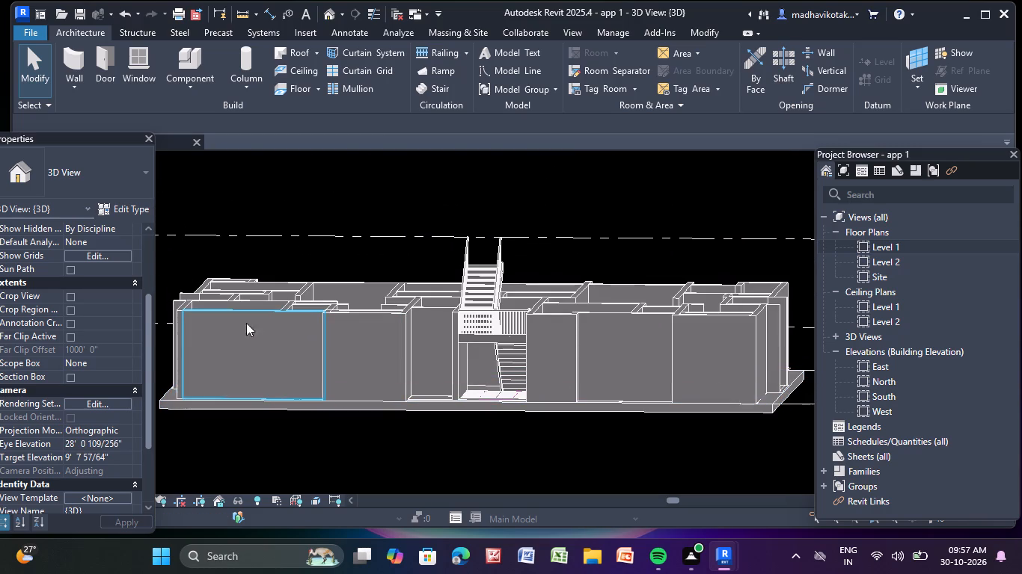
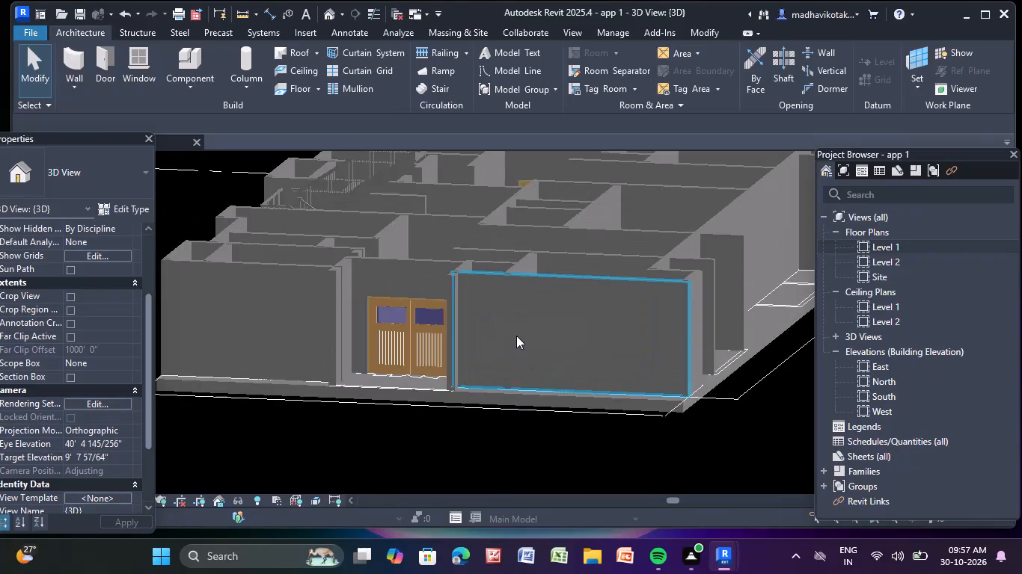
Examine the long outer side wall and the room walls of the apartment model from several angles in 3D.
scroll(520, 337, down, 4)
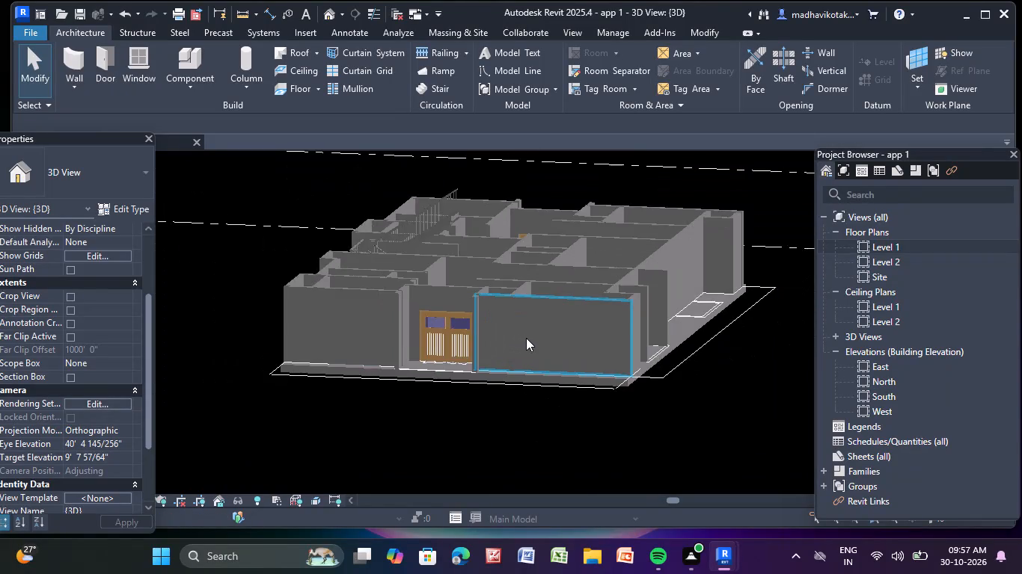
scroll(526, 338, down, 2)
shift+middle_drag(635, 371, 496, 406)
scroll(438, 345, up, 6)
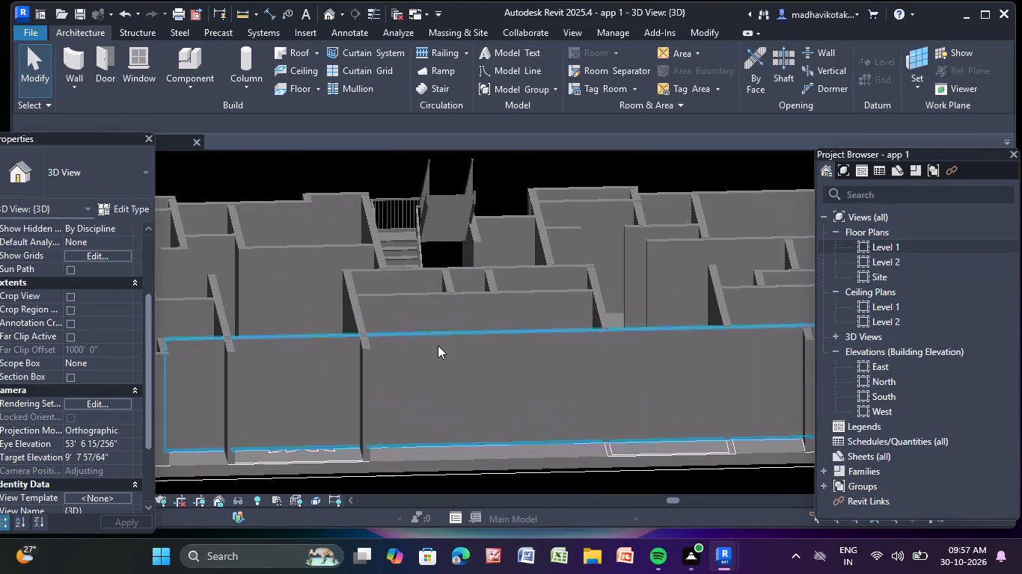
scroll(438, 345, down, 5)
scroll(433, 393, up, 4)
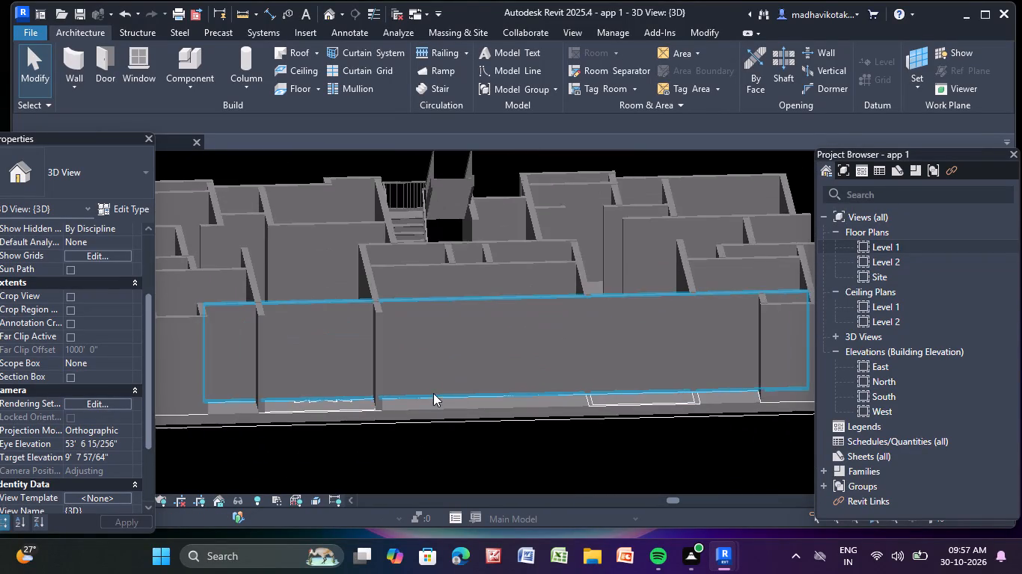
scroll(453, 401, down, 3)
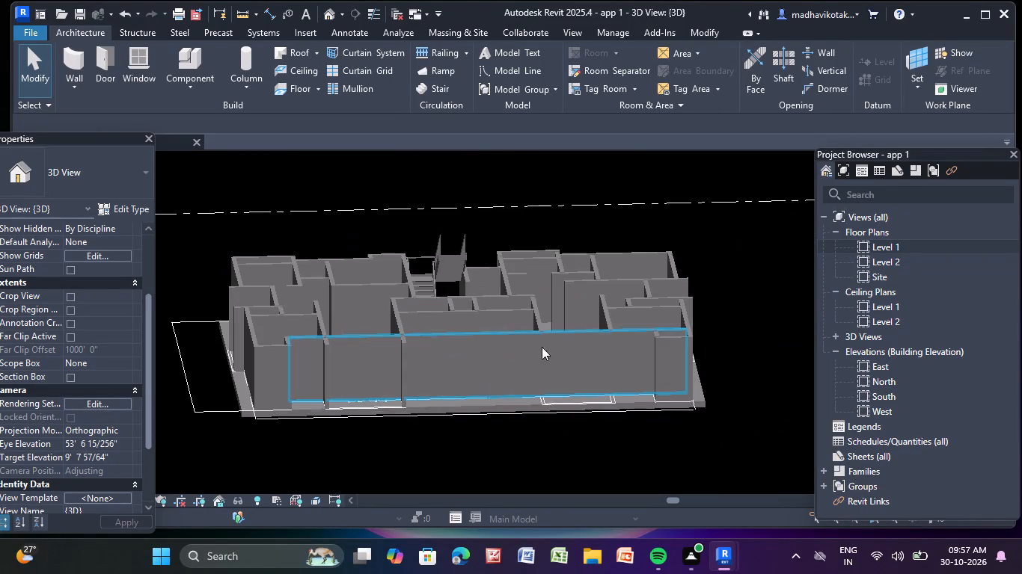
Open the Level 1 floor plan and examine the walls and the floor slab's edges against the underlying apartment drawing.
double_click(898, 244)
scroll(615, 364, down, 2)
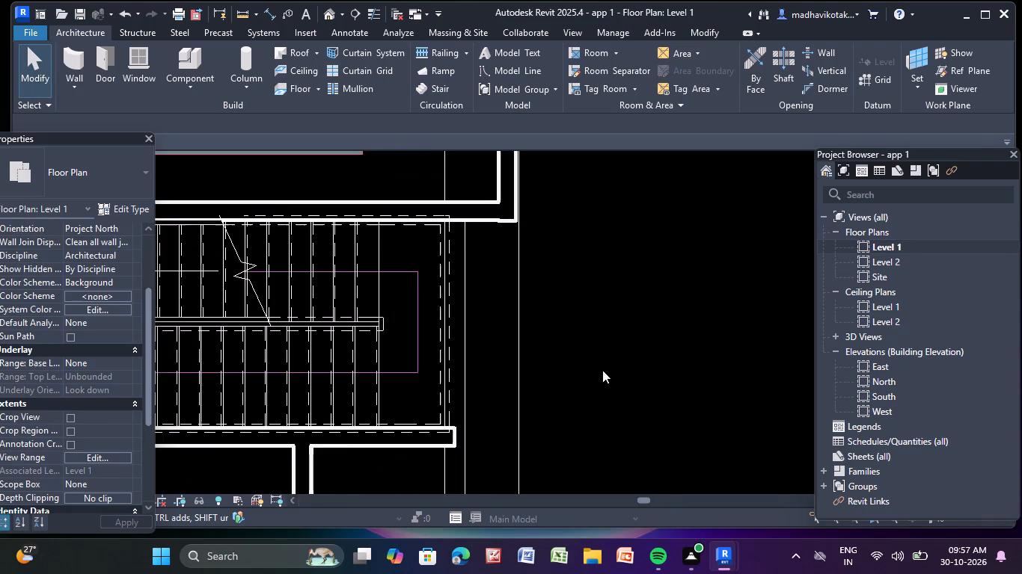
scroll(602, 370, down, 1)
scroll(549, 312, down, 9)
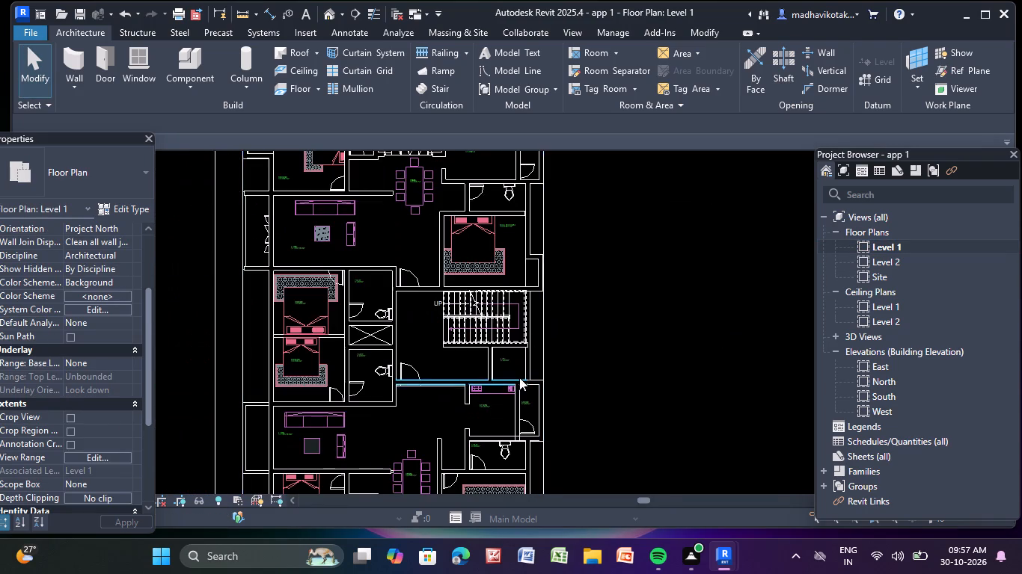
scroll(519, 378, down, 2)
middle_drag(514, 380, 547, 250)
middle_drag(361, 214, 409, 271)
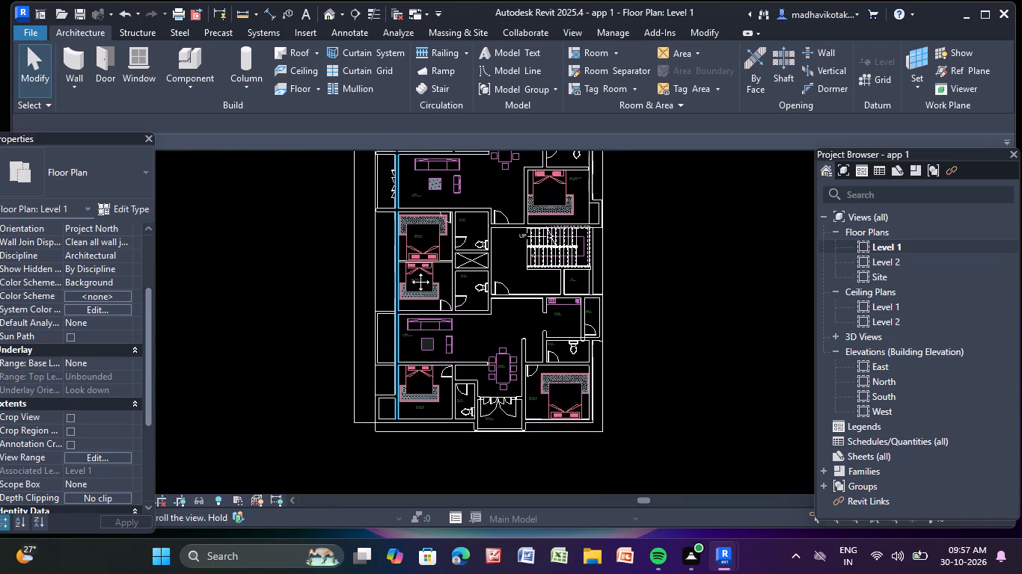
middle_drag(409, 271, 411, 271)
middle_click(411, 271)
scroll(393, 309, up, 2)
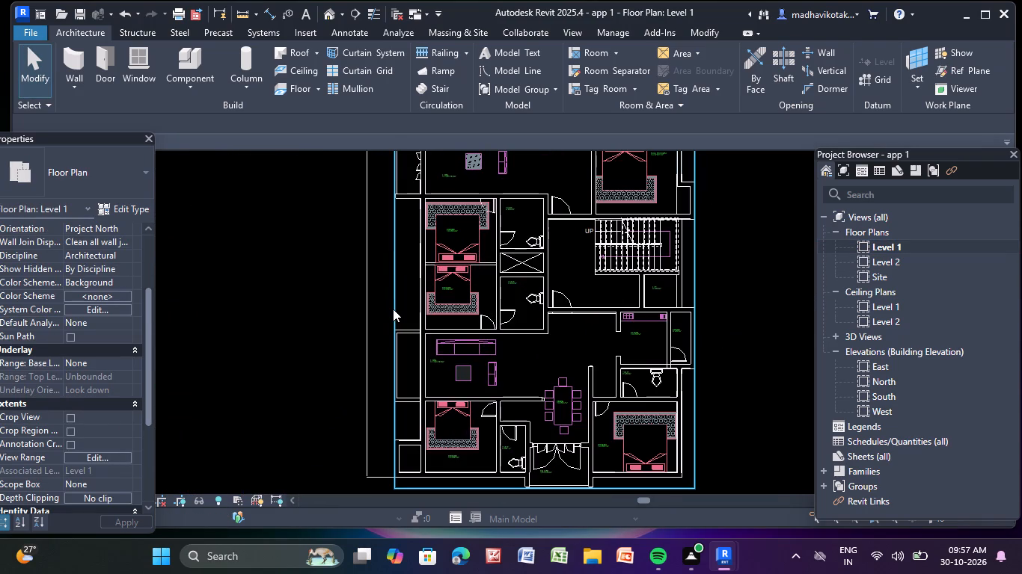
middle_drag(393, 309, 366, 472)
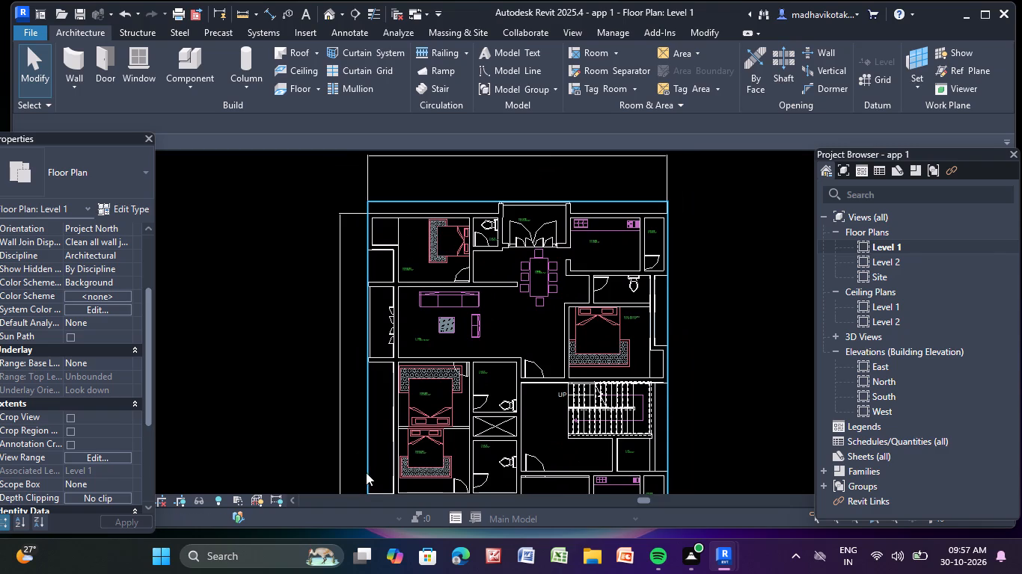
click(367, 329)
key(Escape)
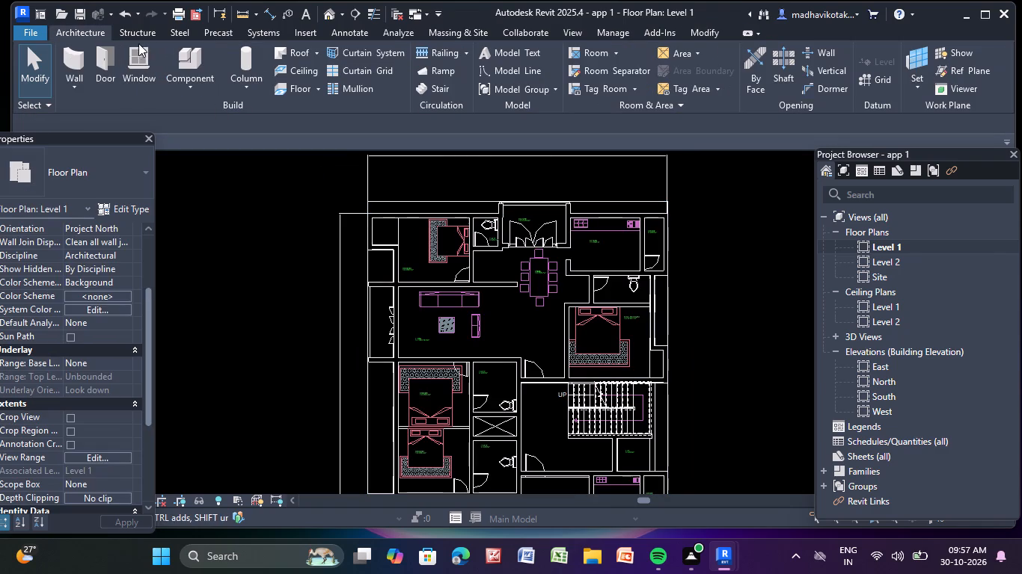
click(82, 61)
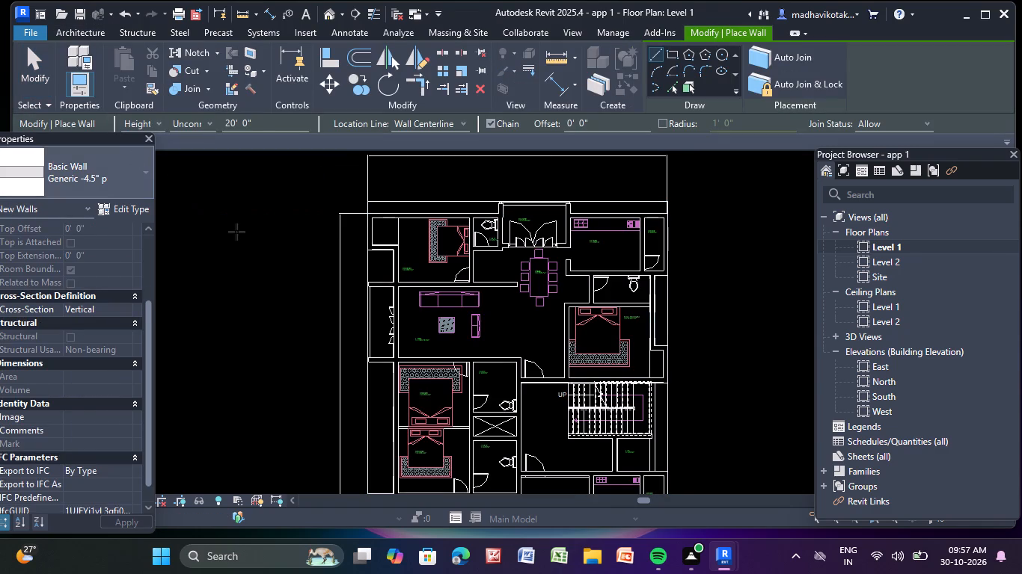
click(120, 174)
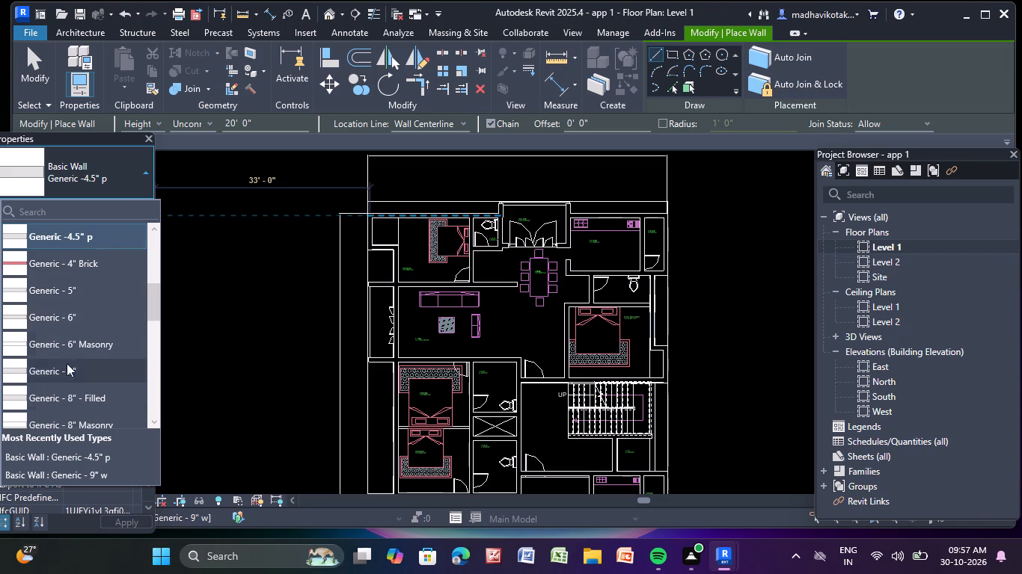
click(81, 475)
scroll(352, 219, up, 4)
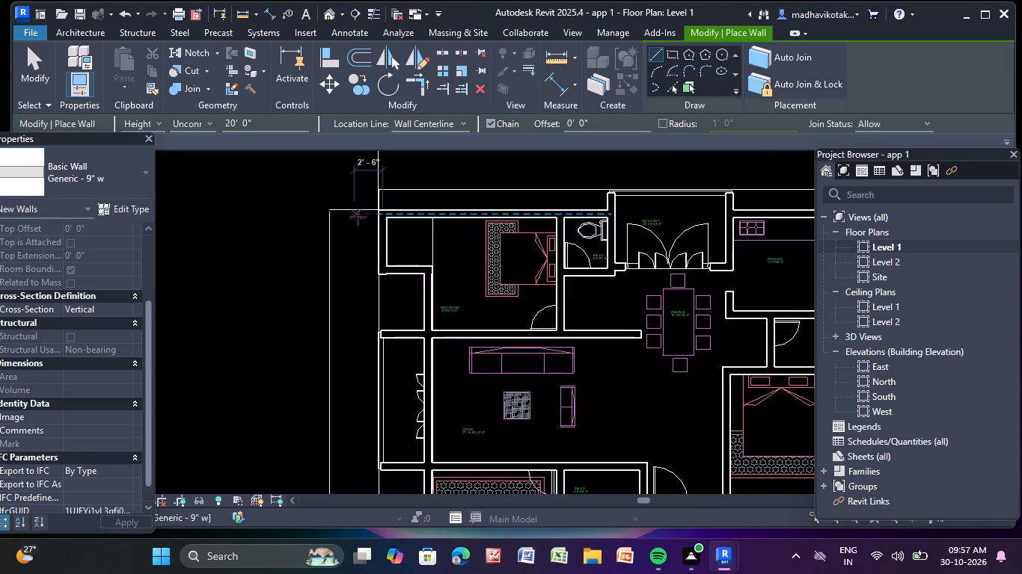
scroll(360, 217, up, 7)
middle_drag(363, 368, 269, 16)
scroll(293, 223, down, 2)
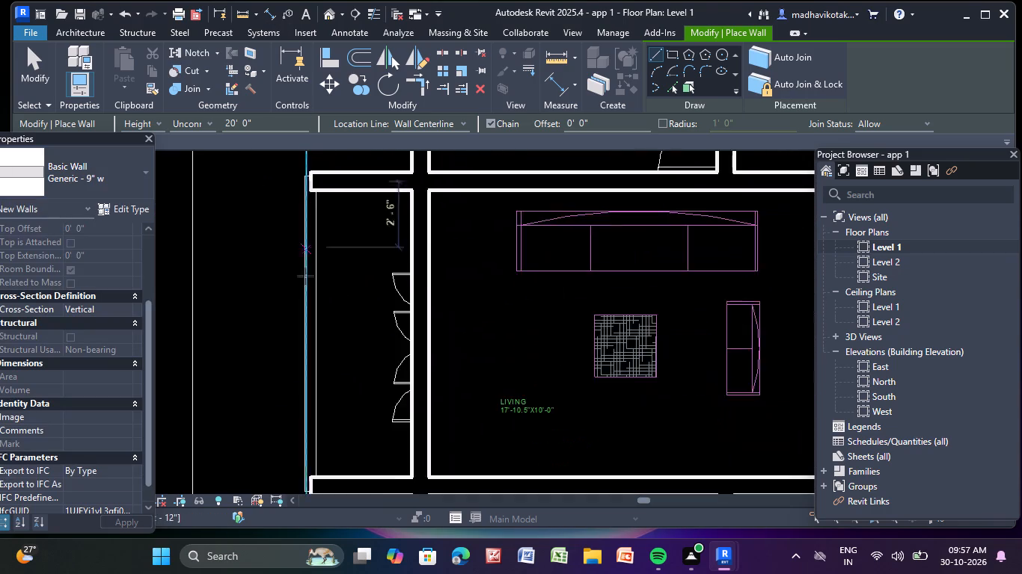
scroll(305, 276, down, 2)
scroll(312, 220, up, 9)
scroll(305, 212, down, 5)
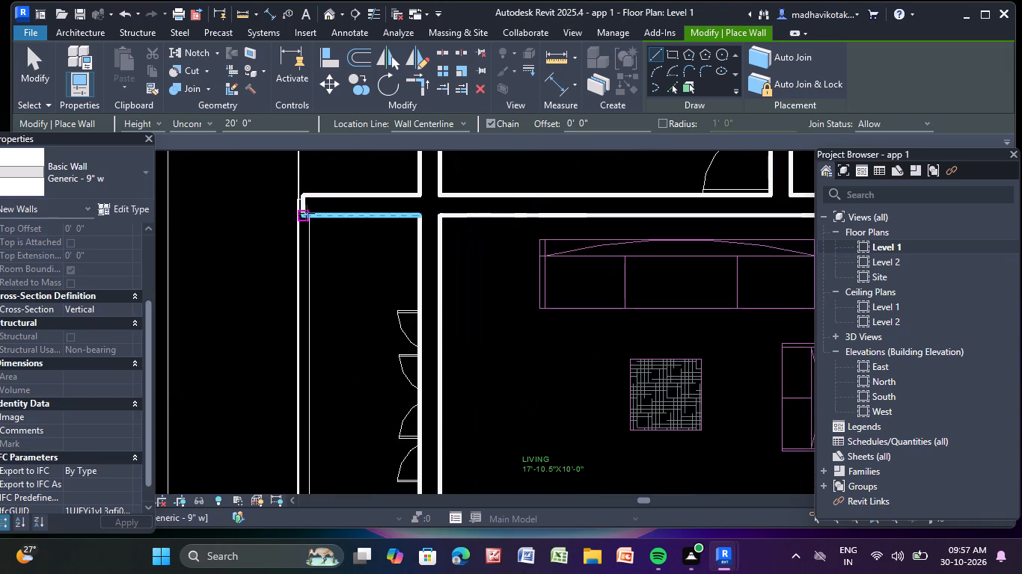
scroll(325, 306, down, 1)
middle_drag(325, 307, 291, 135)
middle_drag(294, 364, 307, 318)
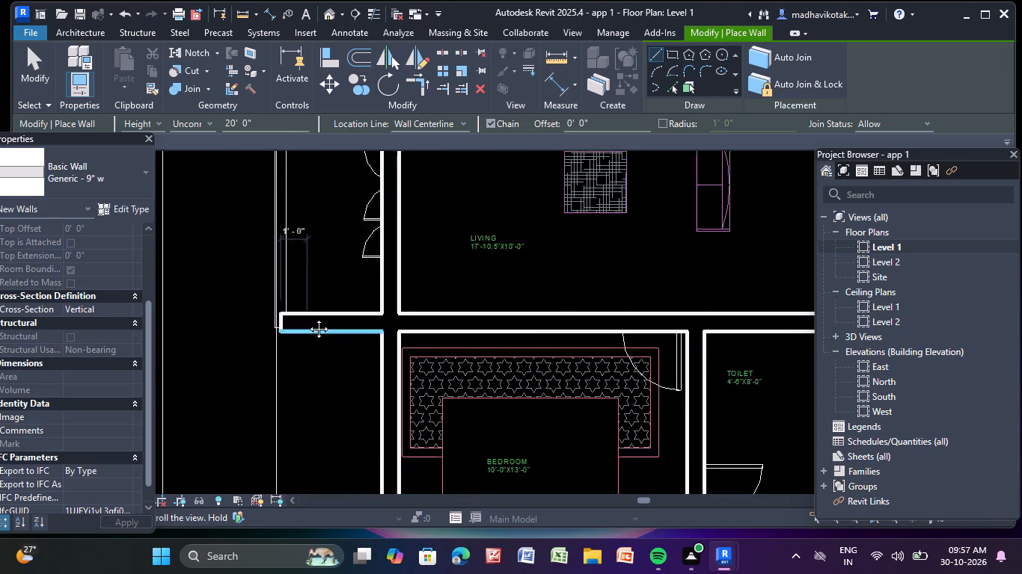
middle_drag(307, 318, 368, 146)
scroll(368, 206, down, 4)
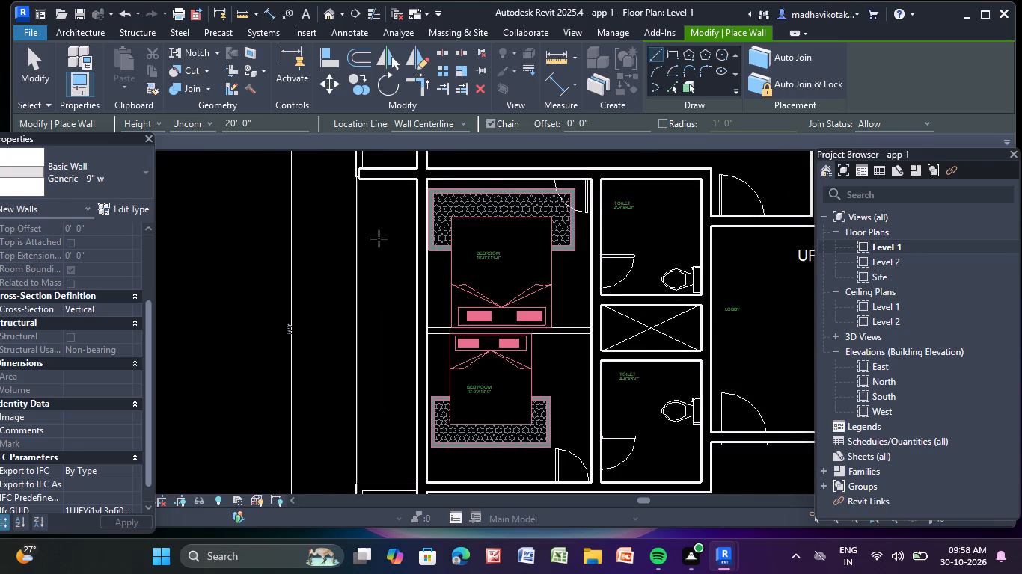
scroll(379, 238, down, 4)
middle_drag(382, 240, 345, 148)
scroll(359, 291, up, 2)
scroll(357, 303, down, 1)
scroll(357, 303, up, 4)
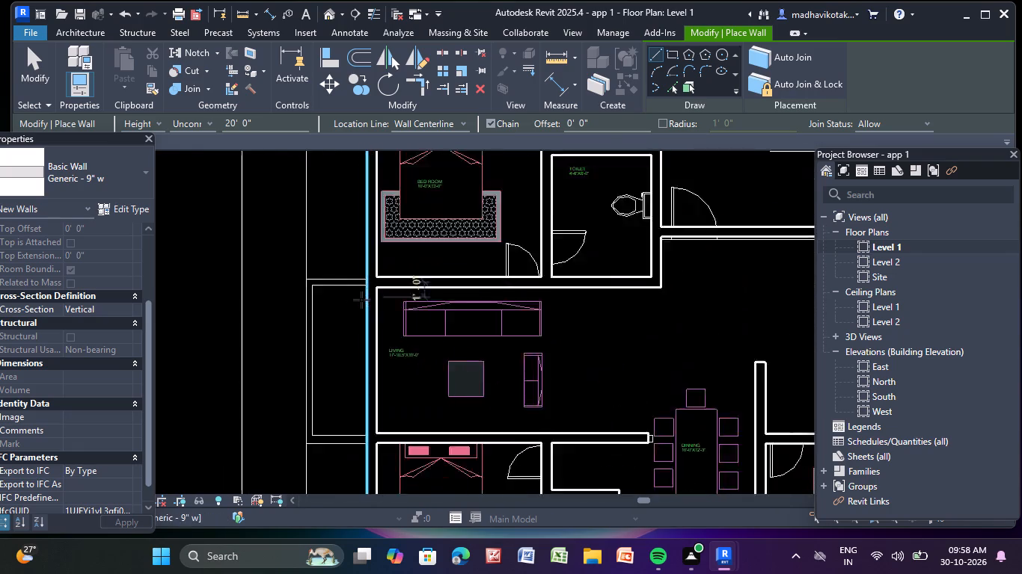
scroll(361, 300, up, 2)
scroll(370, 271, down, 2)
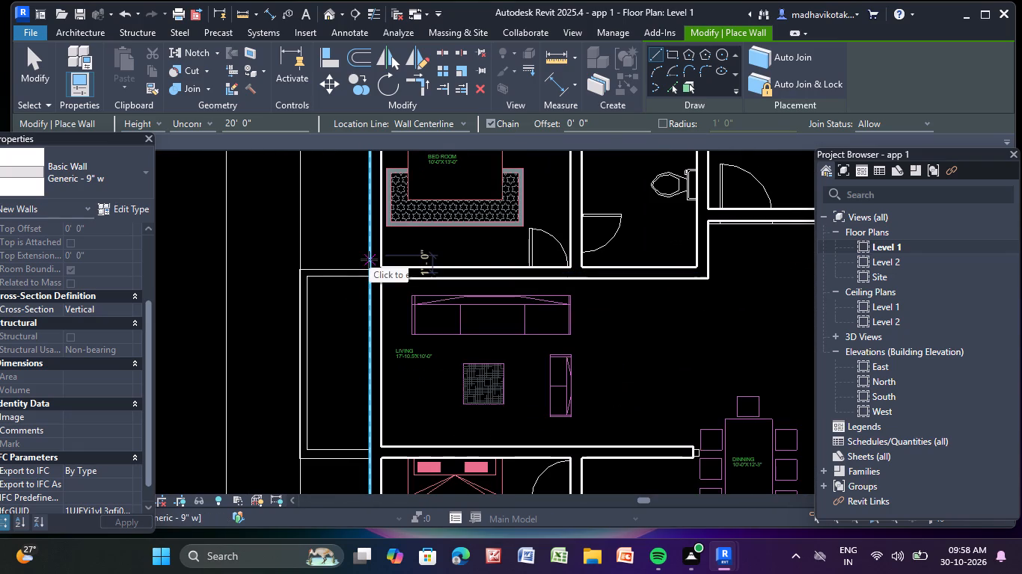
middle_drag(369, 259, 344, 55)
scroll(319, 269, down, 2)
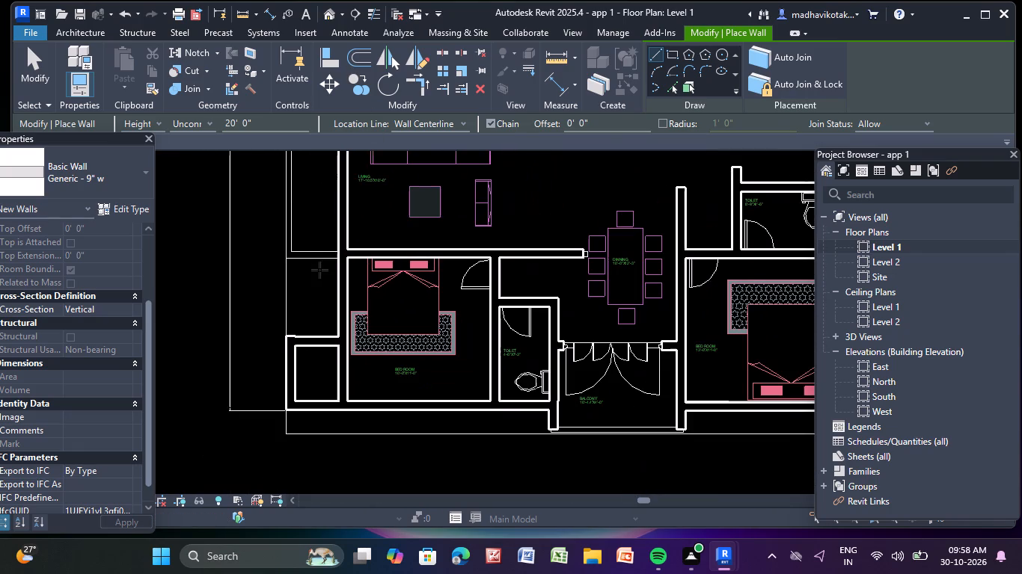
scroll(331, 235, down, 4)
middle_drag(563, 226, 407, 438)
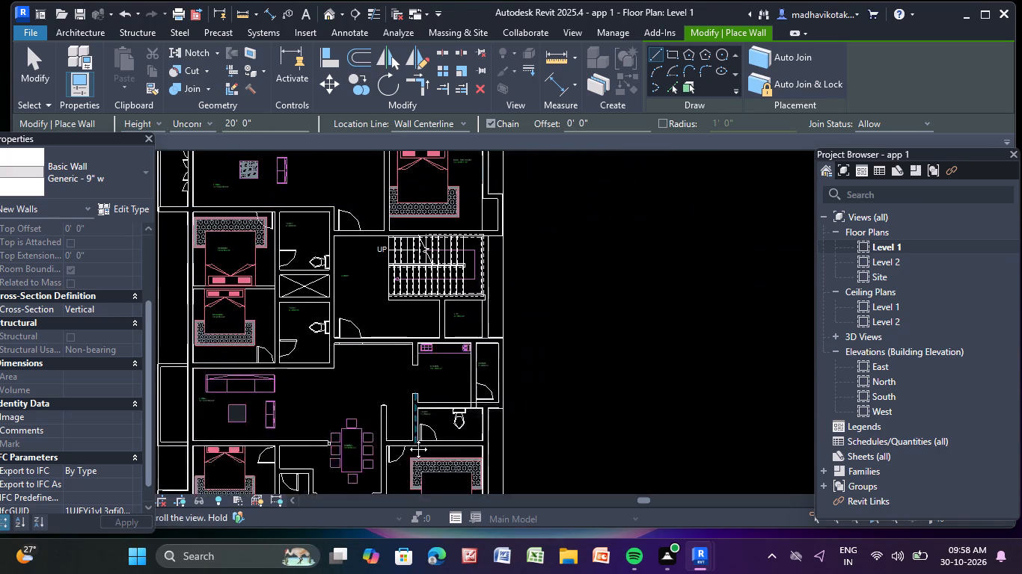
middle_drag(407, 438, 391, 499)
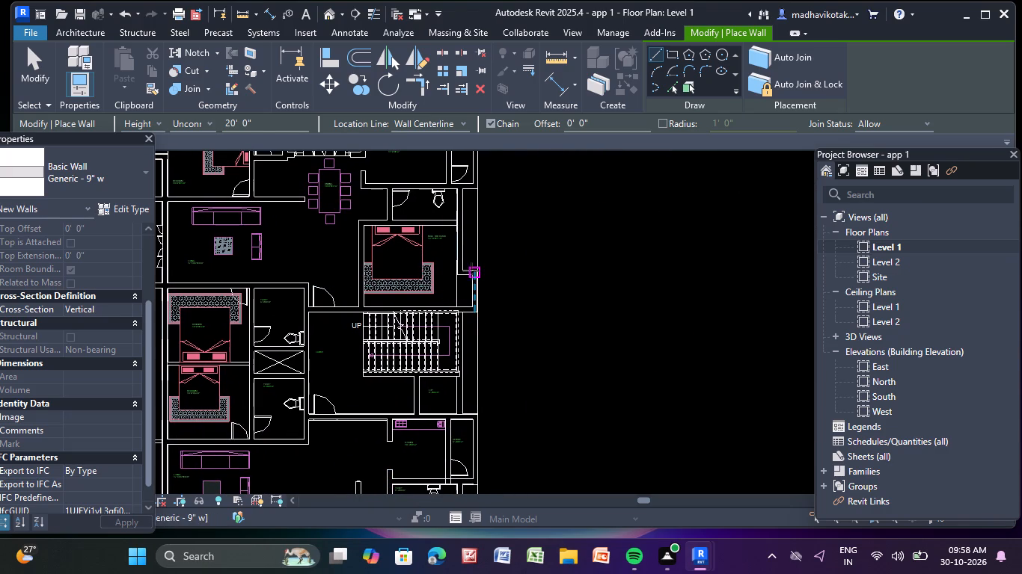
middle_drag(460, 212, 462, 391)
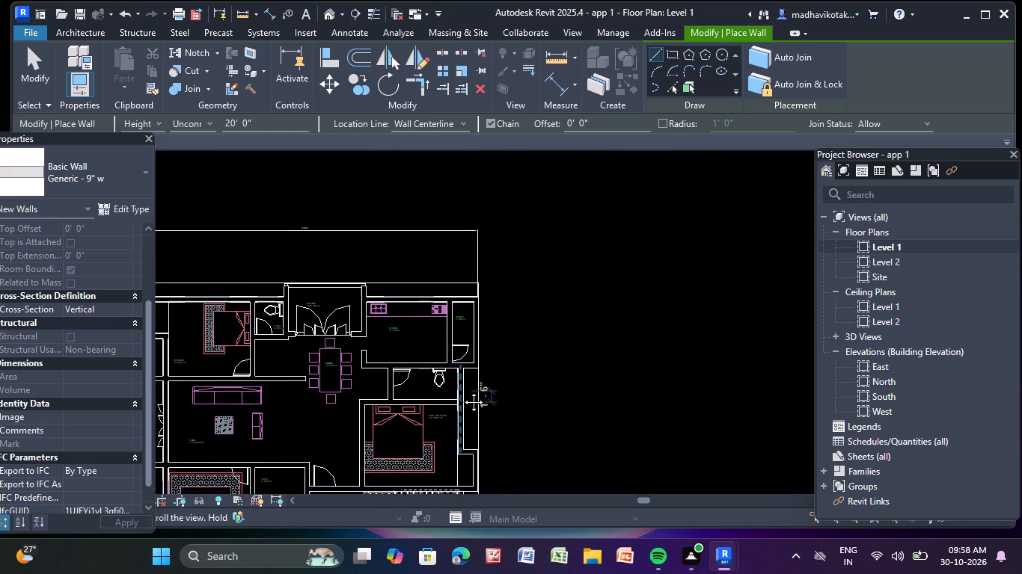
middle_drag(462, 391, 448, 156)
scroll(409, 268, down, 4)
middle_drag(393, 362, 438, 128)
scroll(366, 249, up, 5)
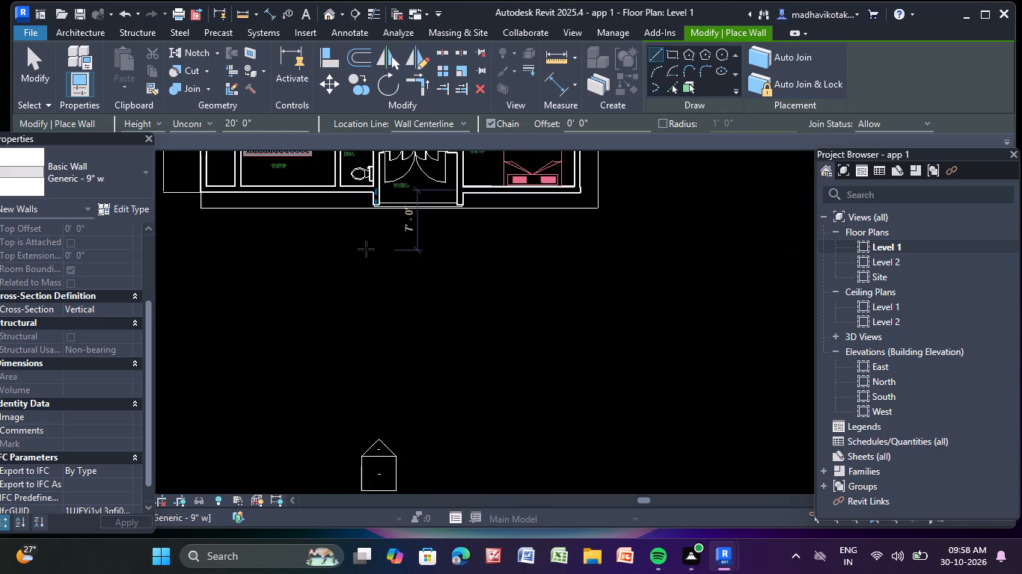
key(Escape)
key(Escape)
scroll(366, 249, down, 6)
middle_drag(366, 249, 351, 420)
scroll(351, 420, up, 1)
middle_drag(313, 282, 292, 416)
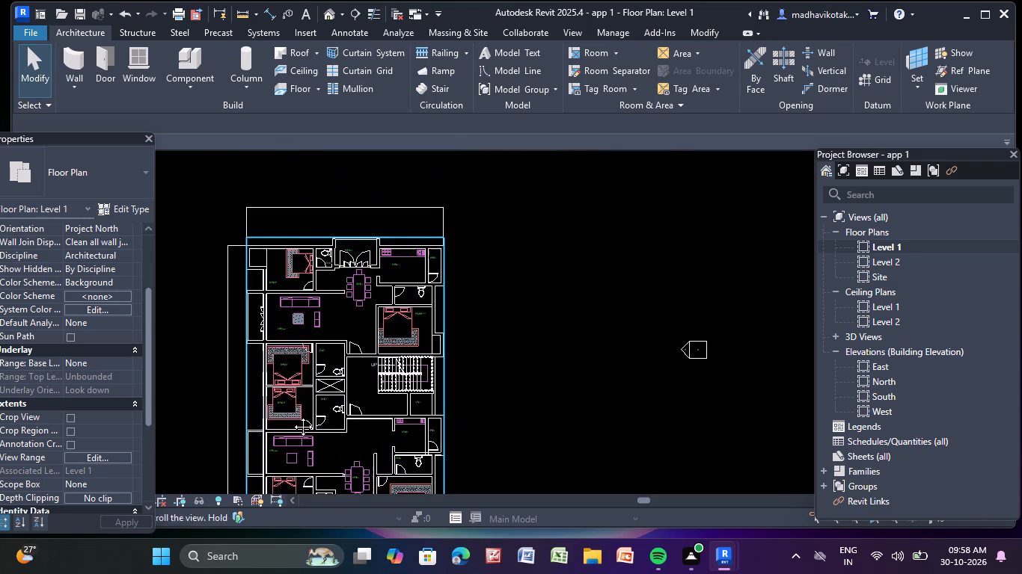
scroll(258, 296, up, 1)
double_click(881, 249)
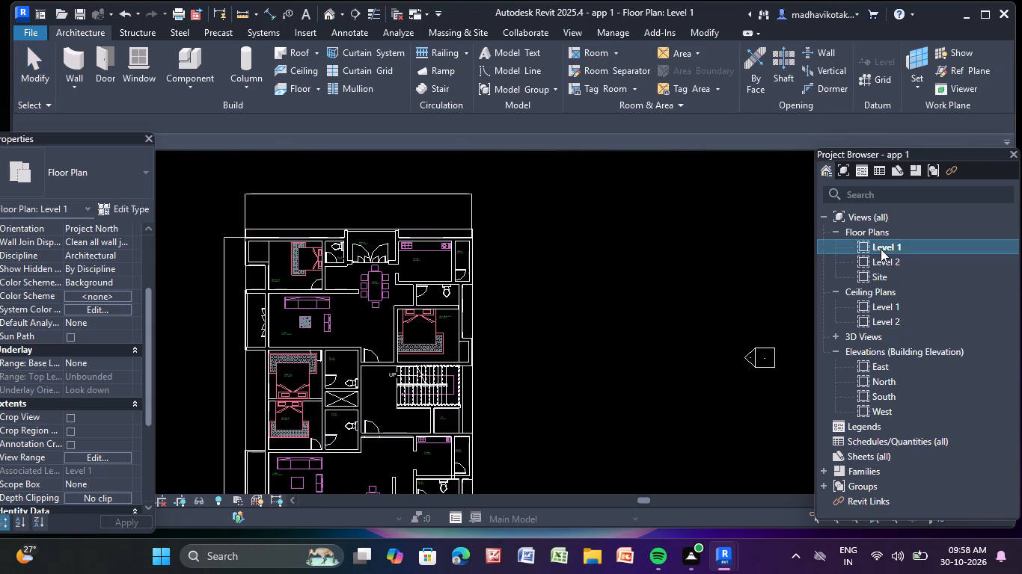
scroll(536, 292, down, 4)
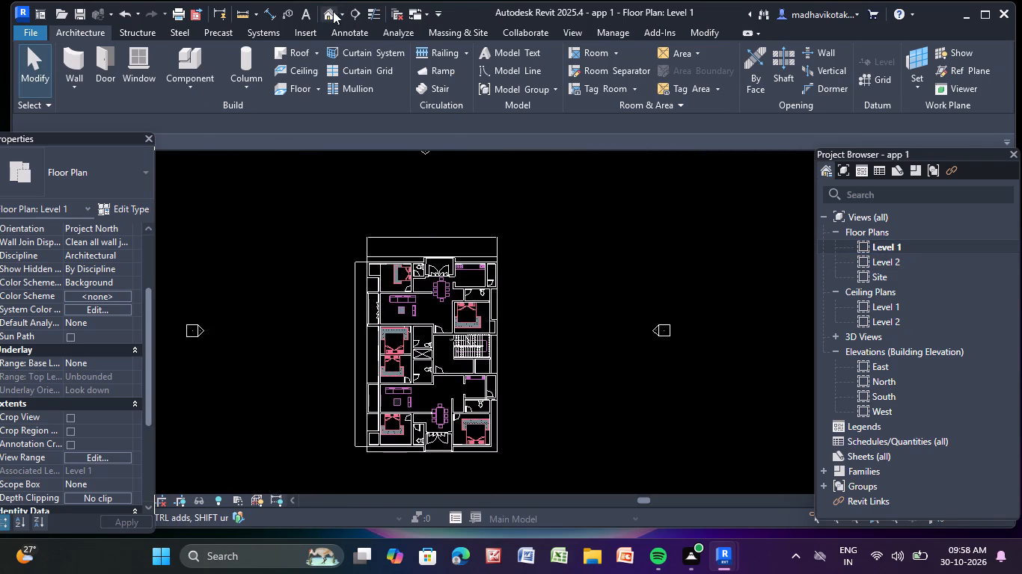
Open the default 3D view and examine the walls, recesses and slab edge along the building's outer sides.
click(332, 11)
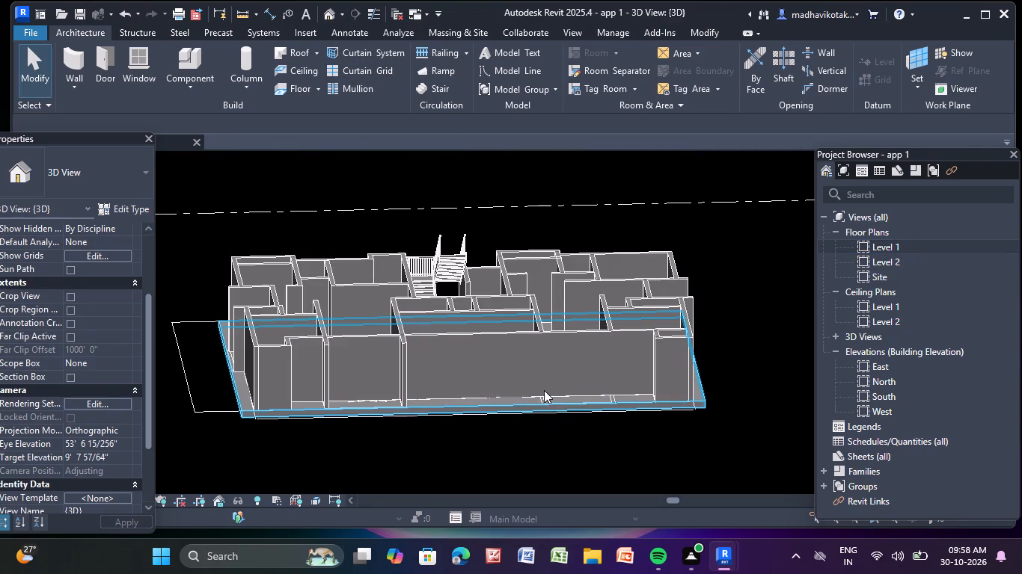
shift+middle_drag(538, 390, 494, 442)
middle_drag(309, 391, 297, 385)
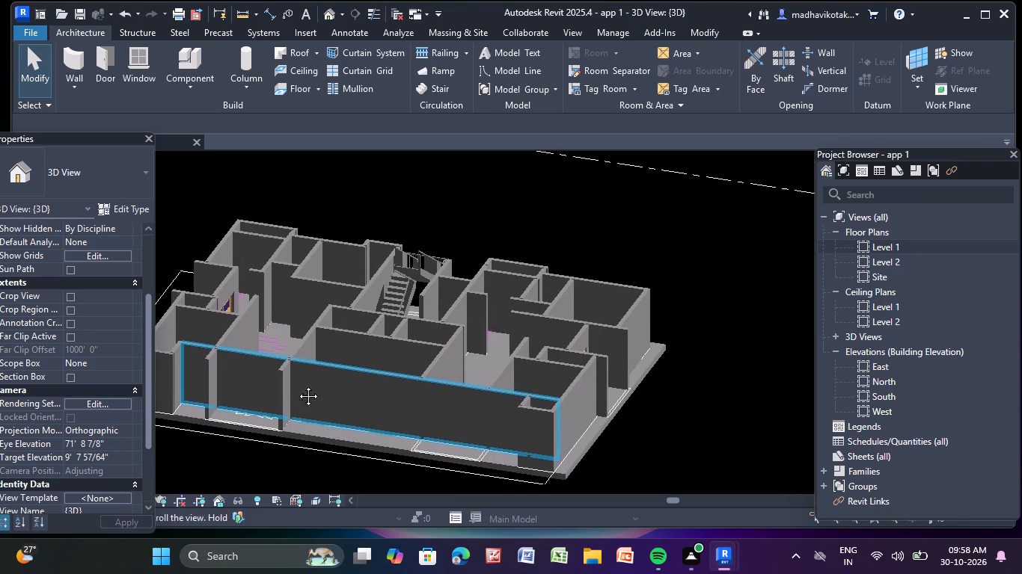
middle_drag(297, 385, 413, 312)
scroll(358, 344, up, 5)
scroll(553, 380, down, 3)
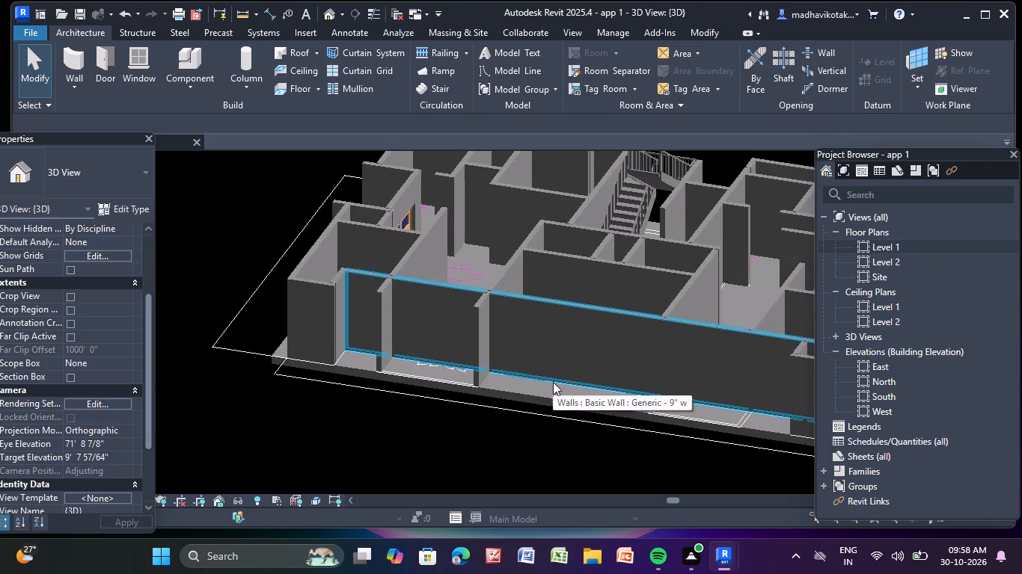
middle_drag(555, 383, 450, 335)
shift+scroll(580, 306, down, 1)
shift+middle_drag(580, 306, 426, 372)
scroll(424, 370, down, 5)
middle_drag(429, 364, 610, 408)
scroll(453, 288, up, 5)
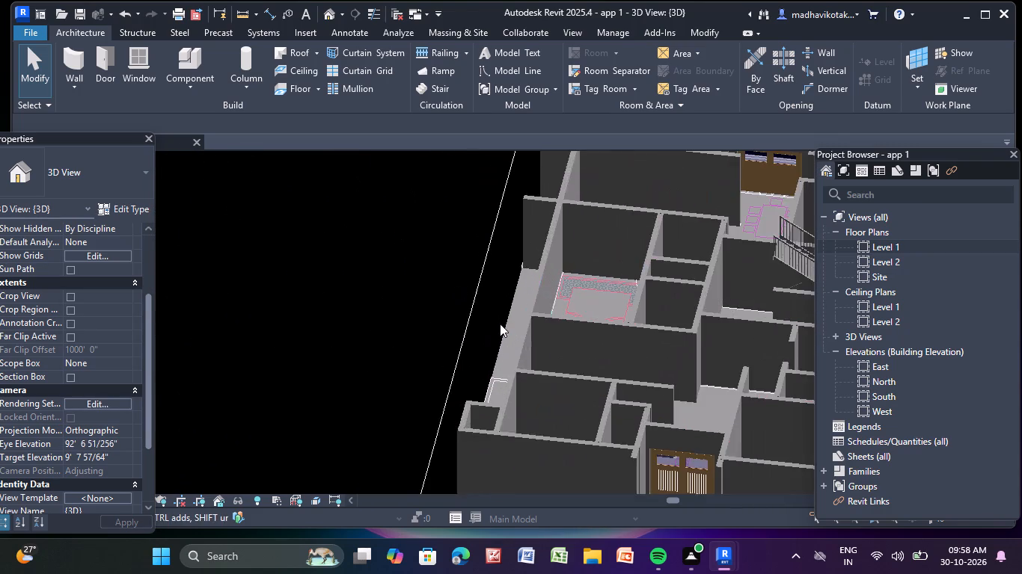
shift+middle_drag(554, 351, 592, 320)
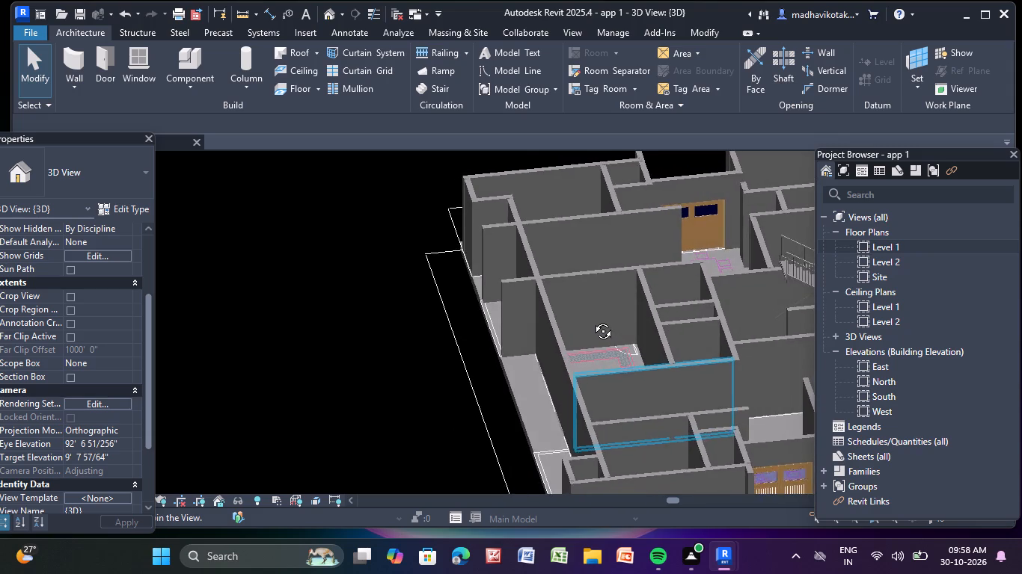
shift+middle_drag(592, 320, 588, 309)
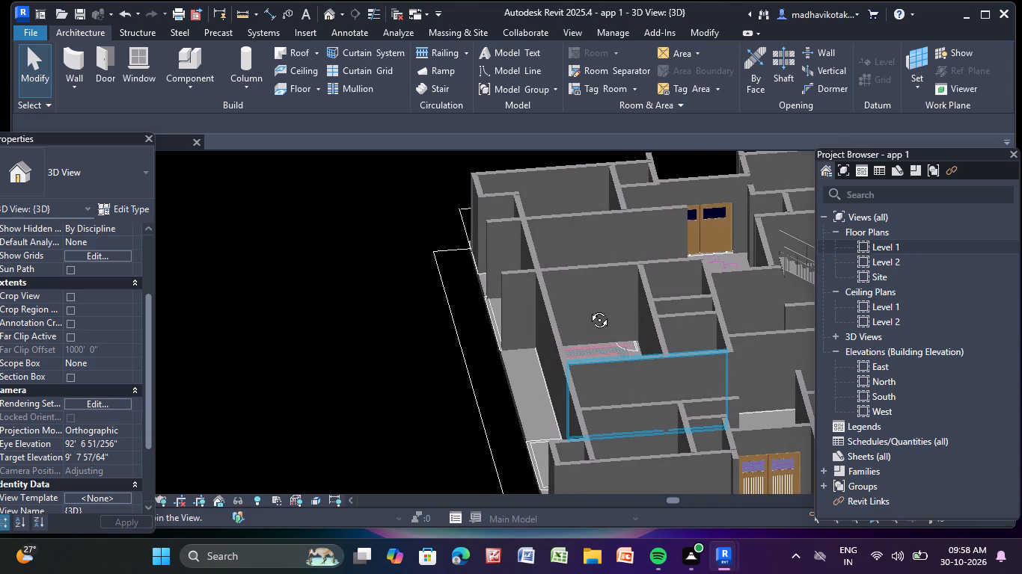
shift+middle_drag(588, 309, 585, 305)
shift+scroll(789, 330, down, 3)
shift+middle_drag(780, 330, 705, 321)
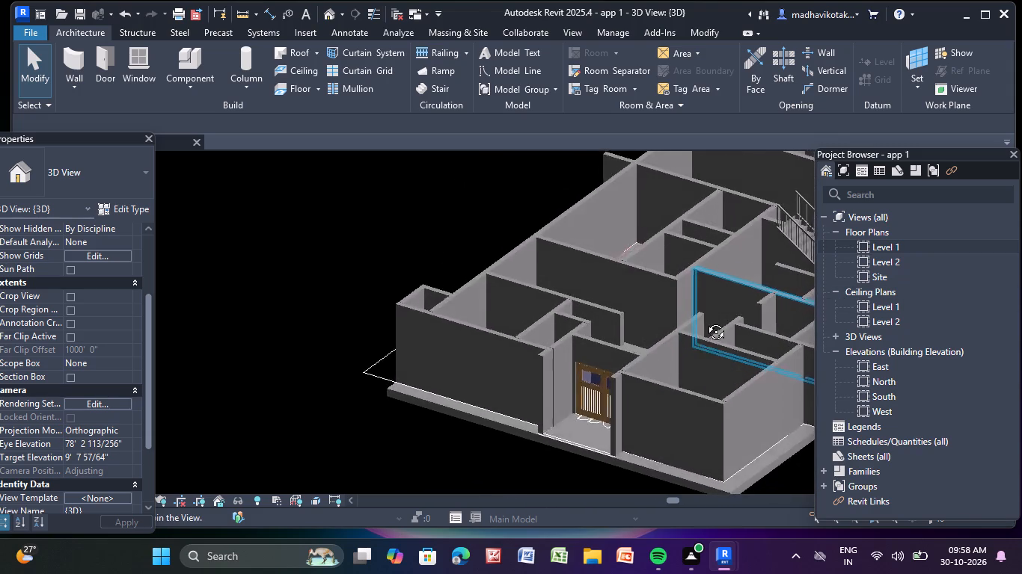
shift+middle_drag(705, 321, 759, 305)
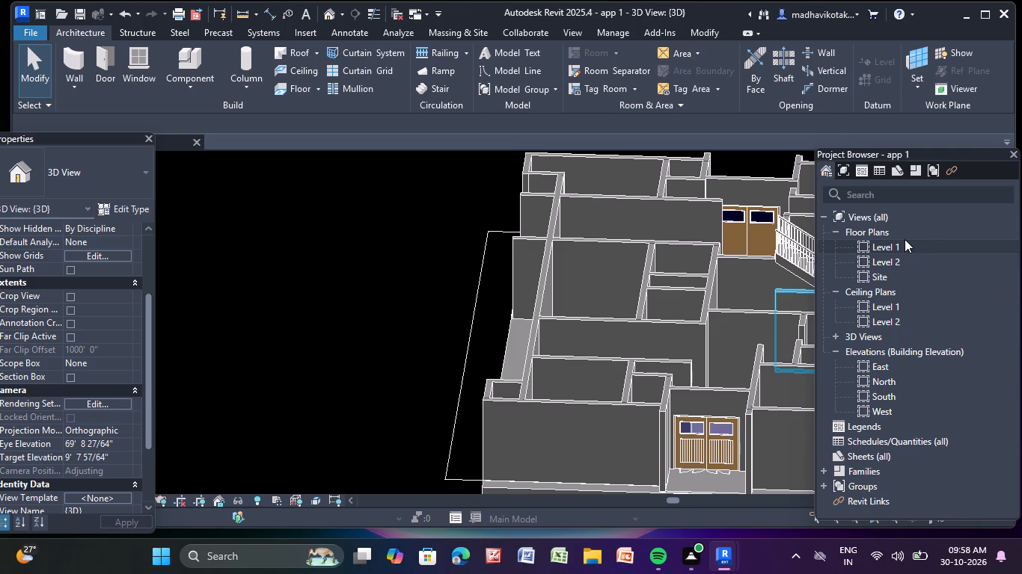
Open the Level 1 floor plan and examine the balconies and open outer edges against the apartment drawing.
double_click(902, 247)
scroll(719, 308, down, 1)
middle_drag(708, 306, 690, 250)
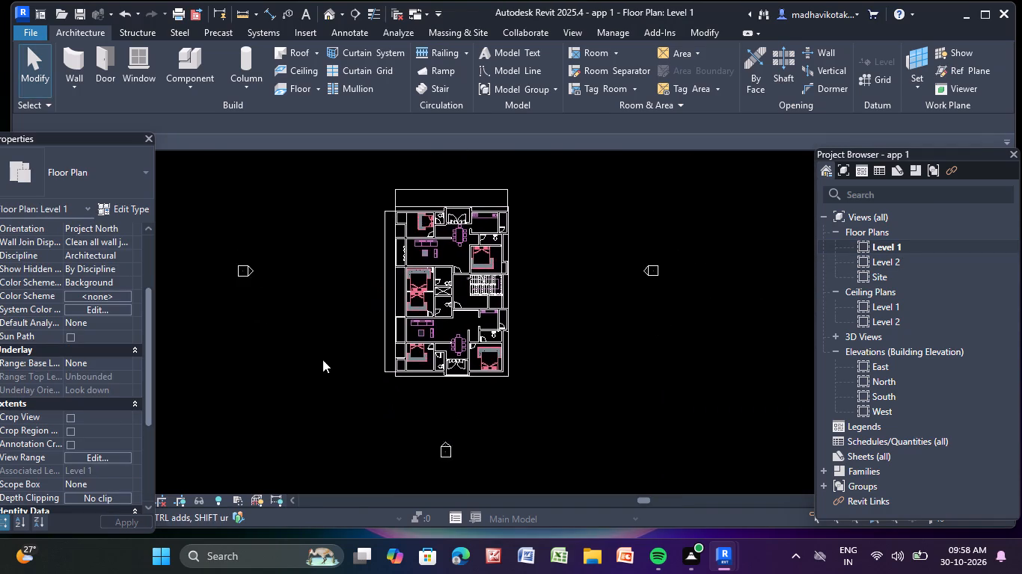
scroll(322, 359, up, 3)
scroll(465, 367, up, 4)
middle_drag(429, 368, 427, 416)
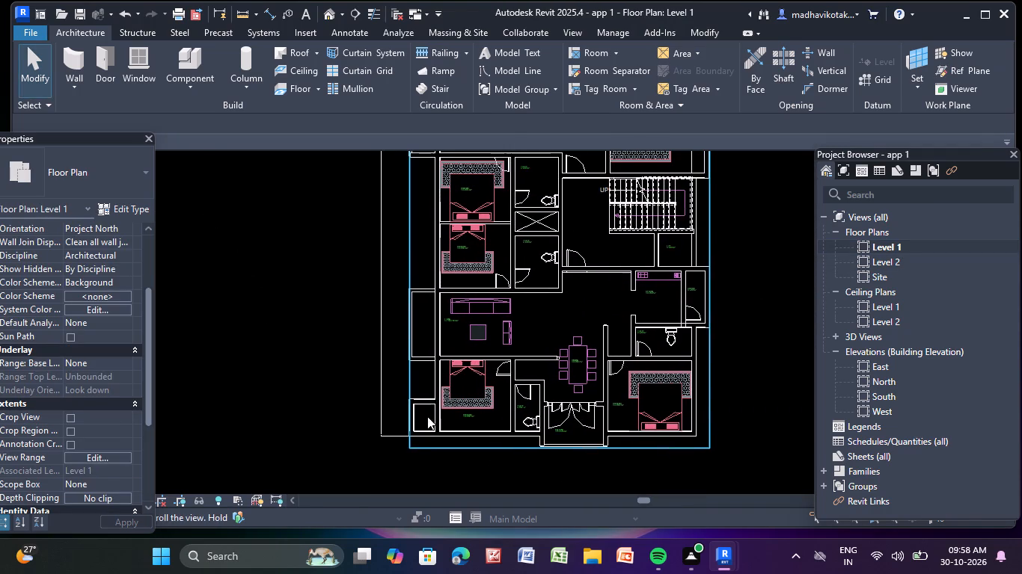
middle_drag(429, 338, 406, 462)
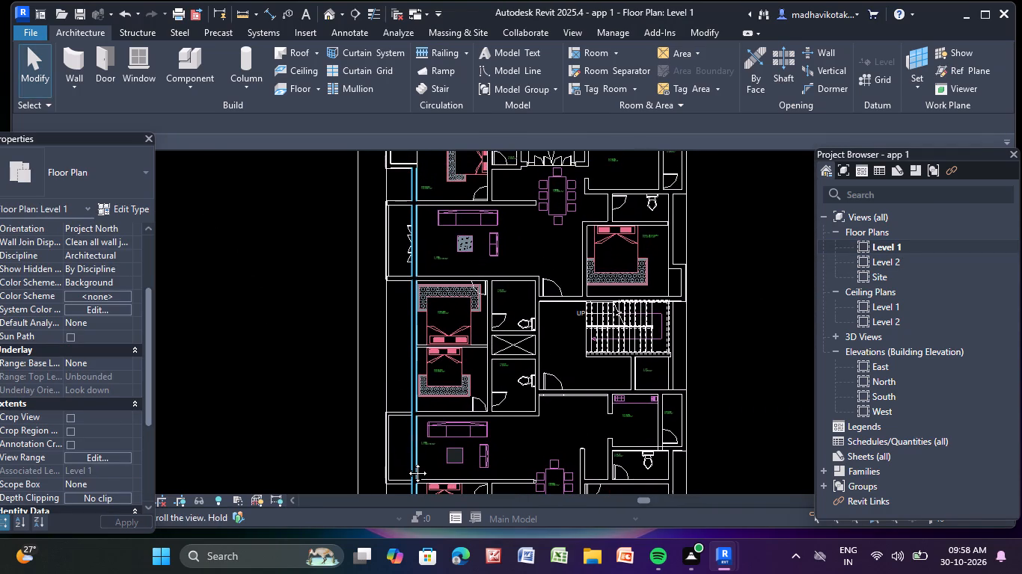
middle_drag(406, 462, 404, 508)
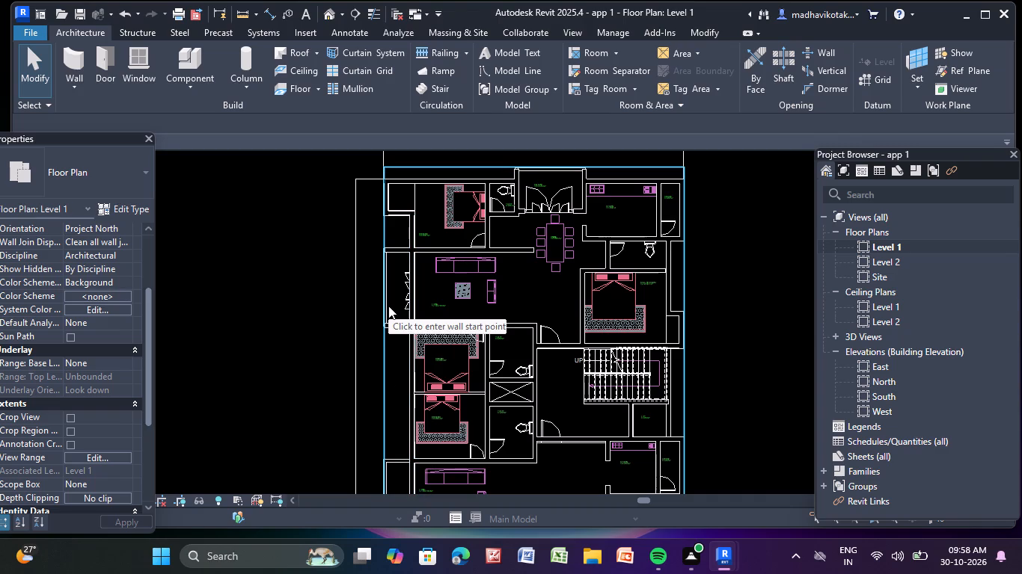
middle_drag(388, 306, 320, 321)
scroll(309, 331, up, 2)
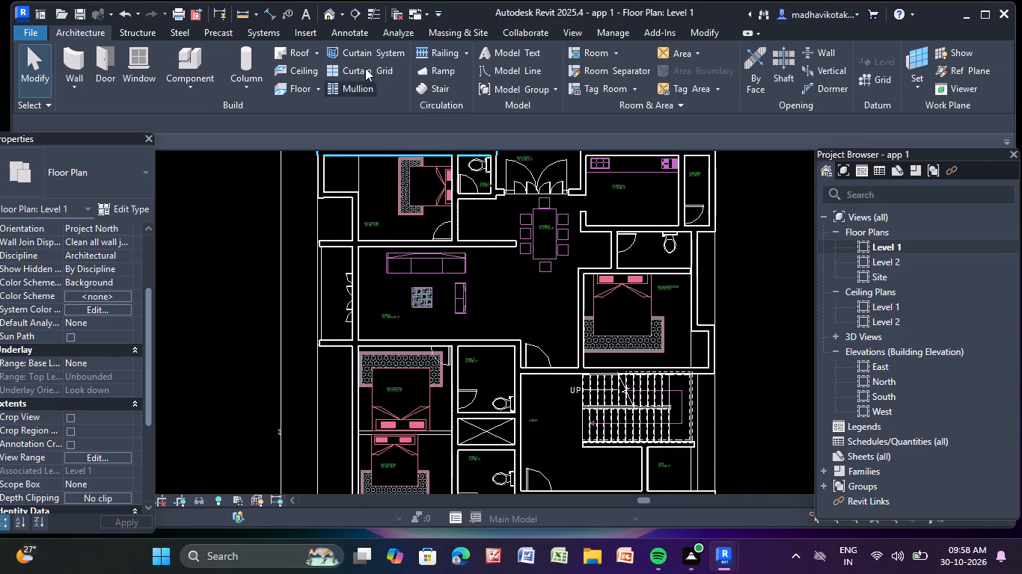
Create a Handrail - Rectangular railing about 11'-7" long on Level 1 along the living room balcony's open outer edge, between its two end walls.
click(437, 49)
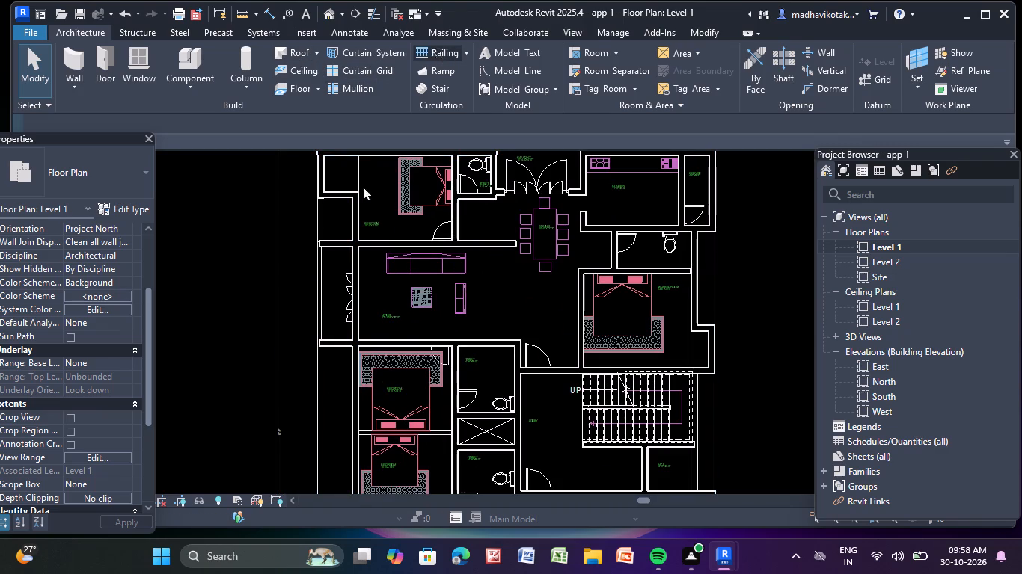
scroll(311, 267, up, 10)
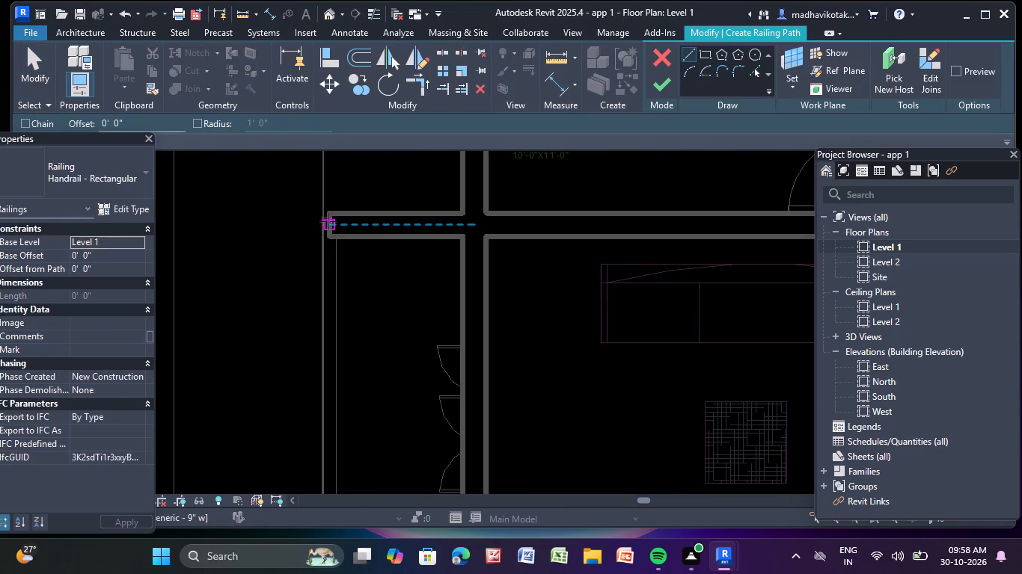
click(328, 221)
scroll(331, 406, down, 3)
middle_drag(332, 407, 310, 243)
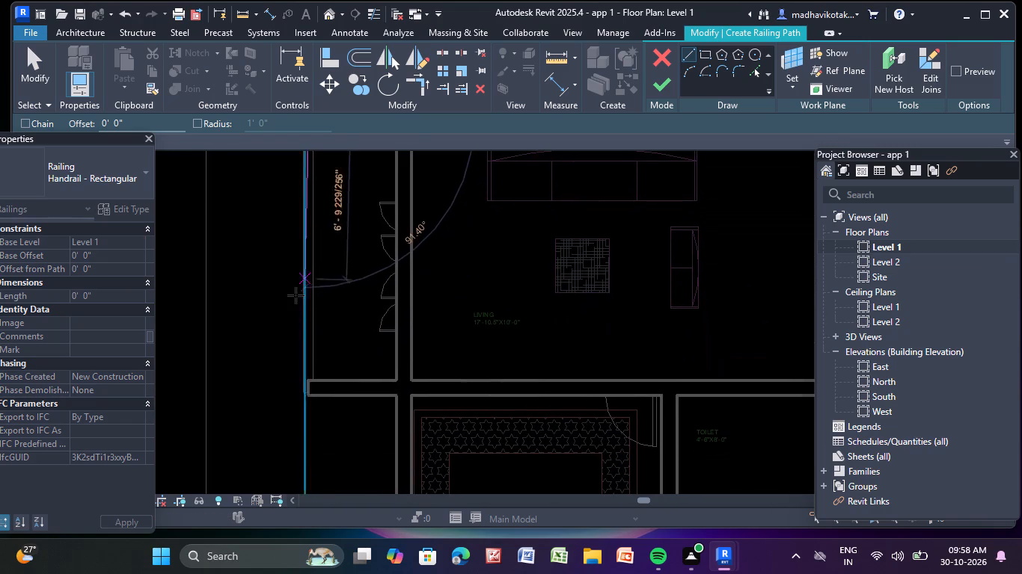
click(309, 391)
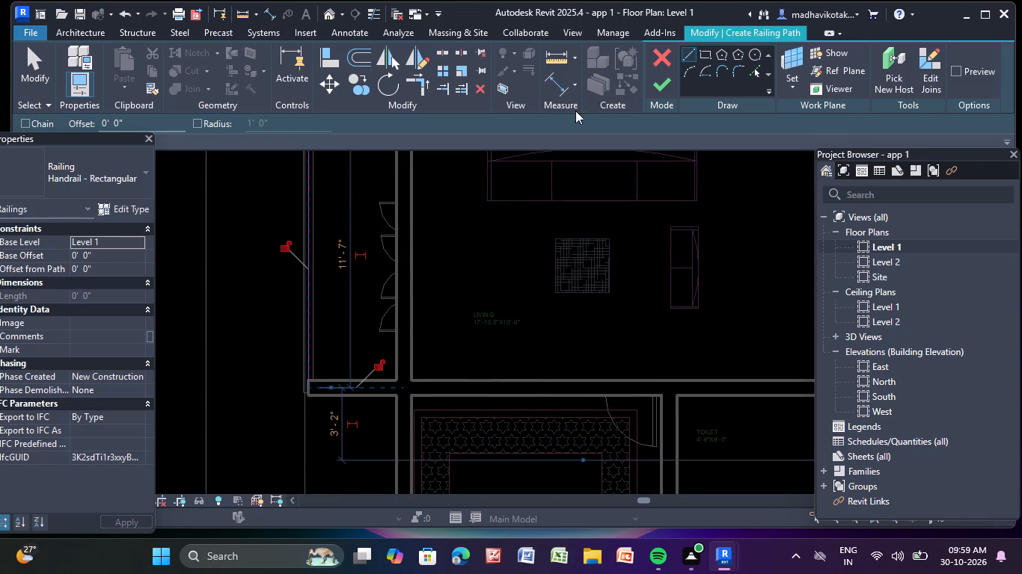
click(665, 87)
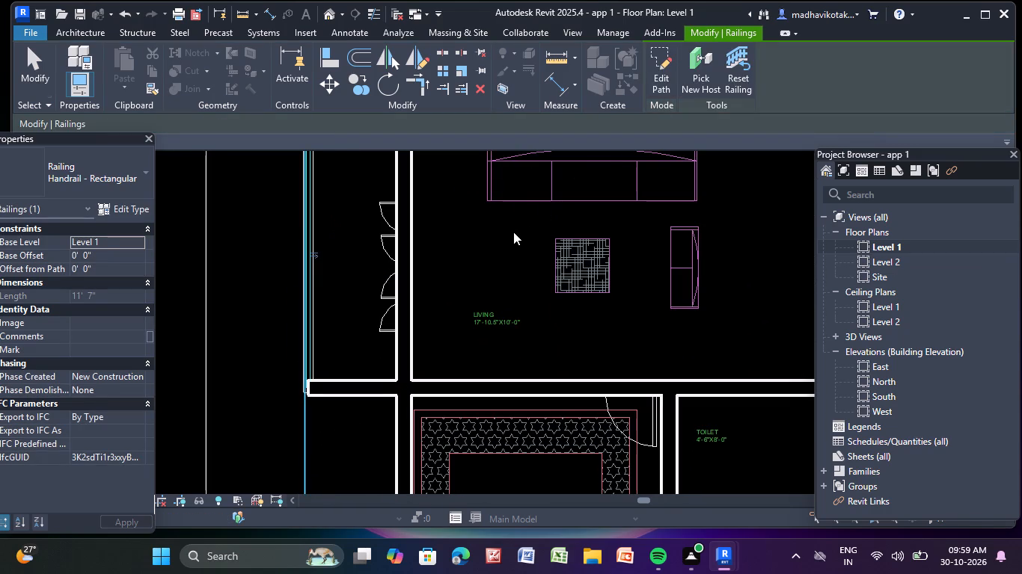
key(Escape)
Sketch a Handrail - Rectangular railing path about 11' long across the open edge of the balcony between the toilet and kitchen.
scroll(512, 232, down, 6)
middle_drag(512, 232, 384, 412)
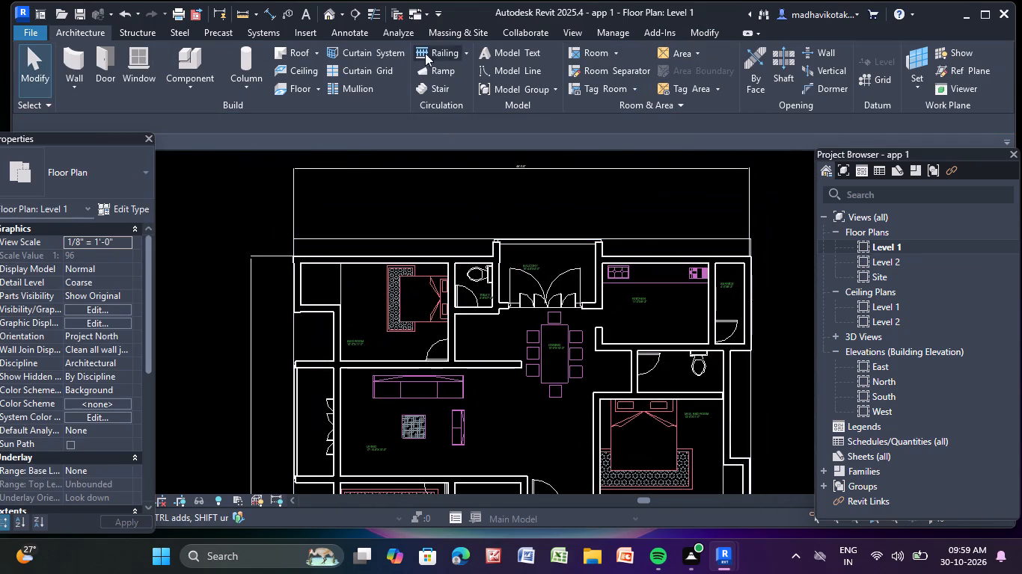
click(438, 49)
scroll(501, 237, up, 9)
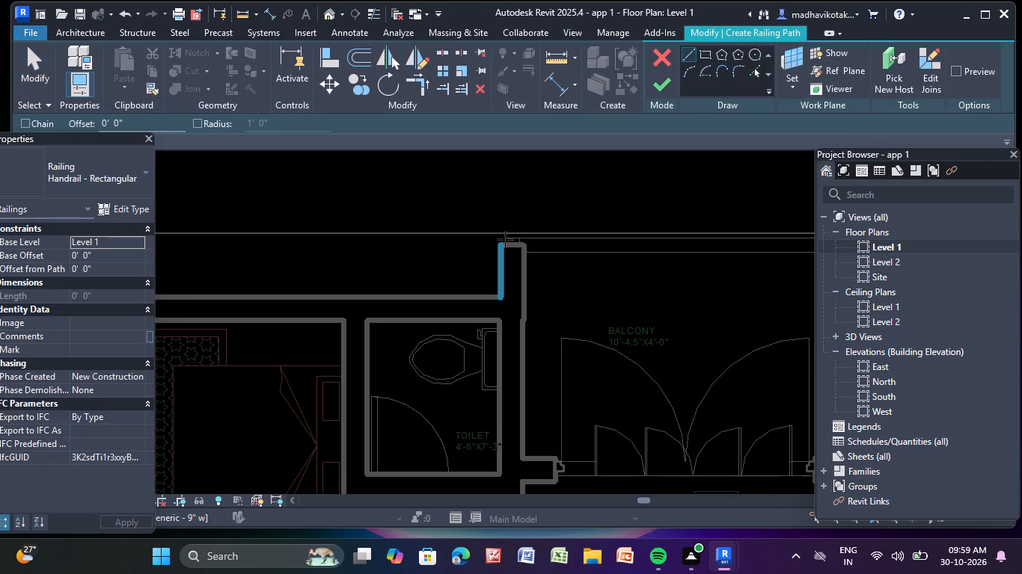
click(502, 243)
scroll(704, 238, down, 4)
middle_drag(706, 238, 433, 249)
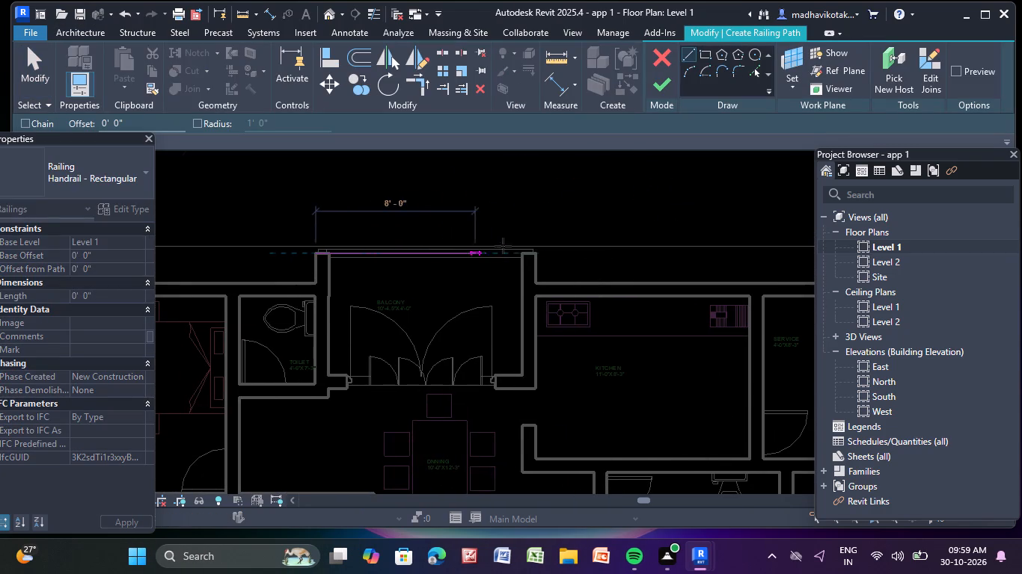
click(538, 247)
key(Escape)
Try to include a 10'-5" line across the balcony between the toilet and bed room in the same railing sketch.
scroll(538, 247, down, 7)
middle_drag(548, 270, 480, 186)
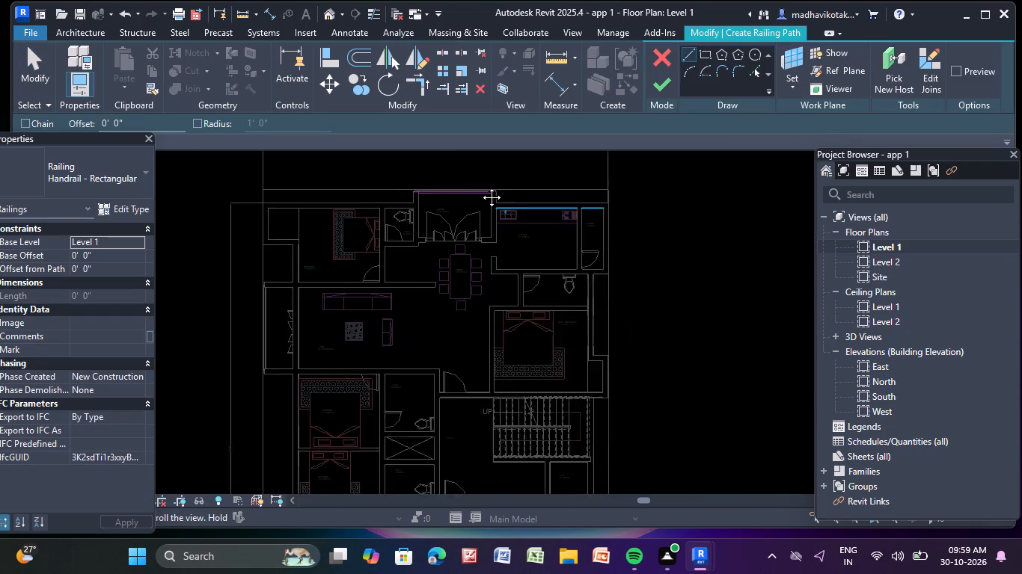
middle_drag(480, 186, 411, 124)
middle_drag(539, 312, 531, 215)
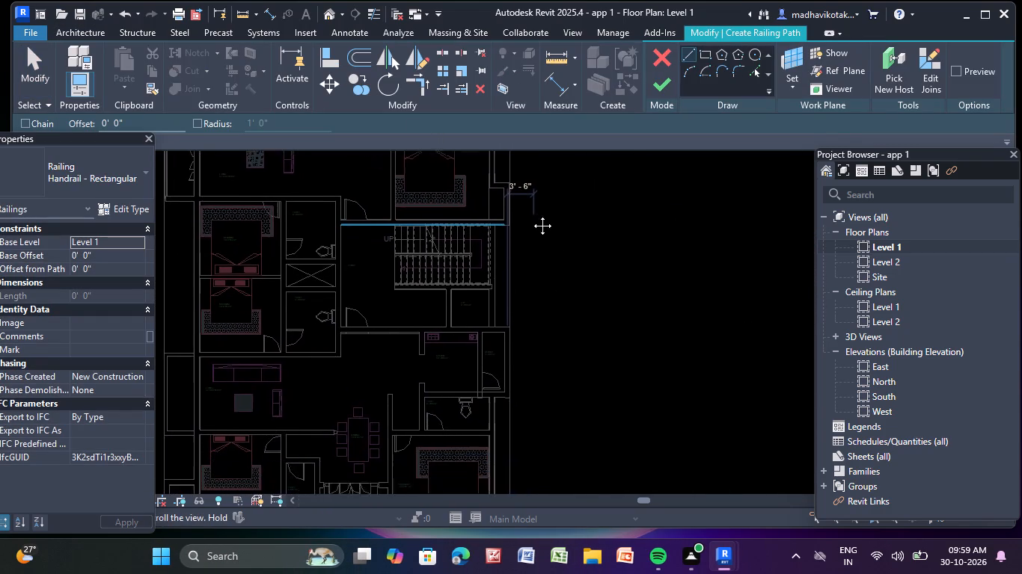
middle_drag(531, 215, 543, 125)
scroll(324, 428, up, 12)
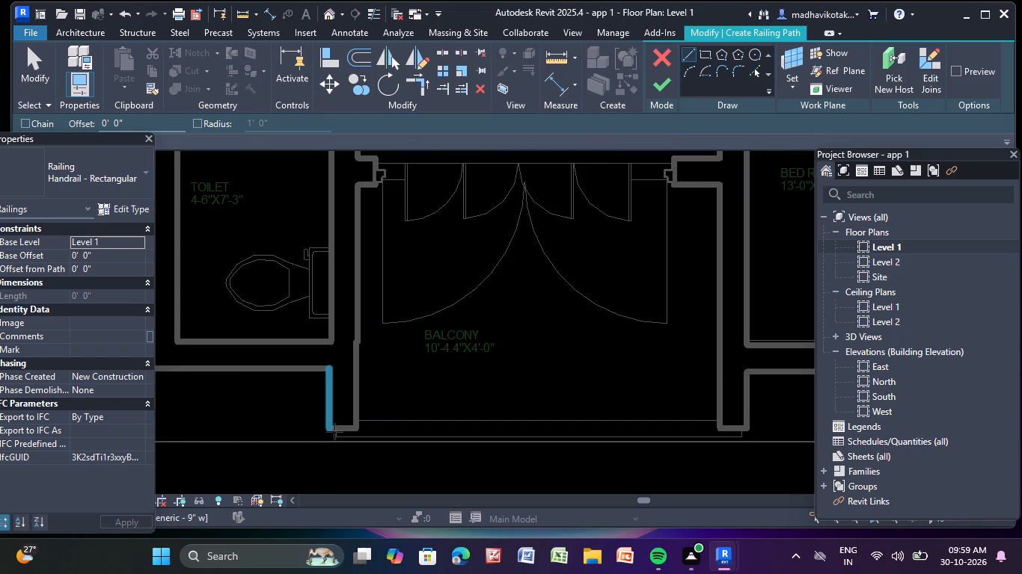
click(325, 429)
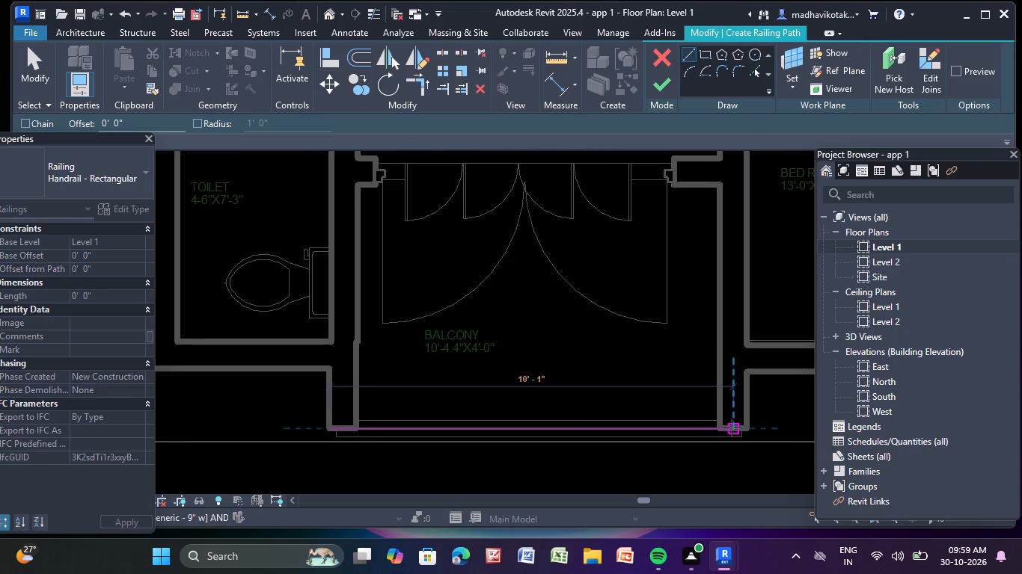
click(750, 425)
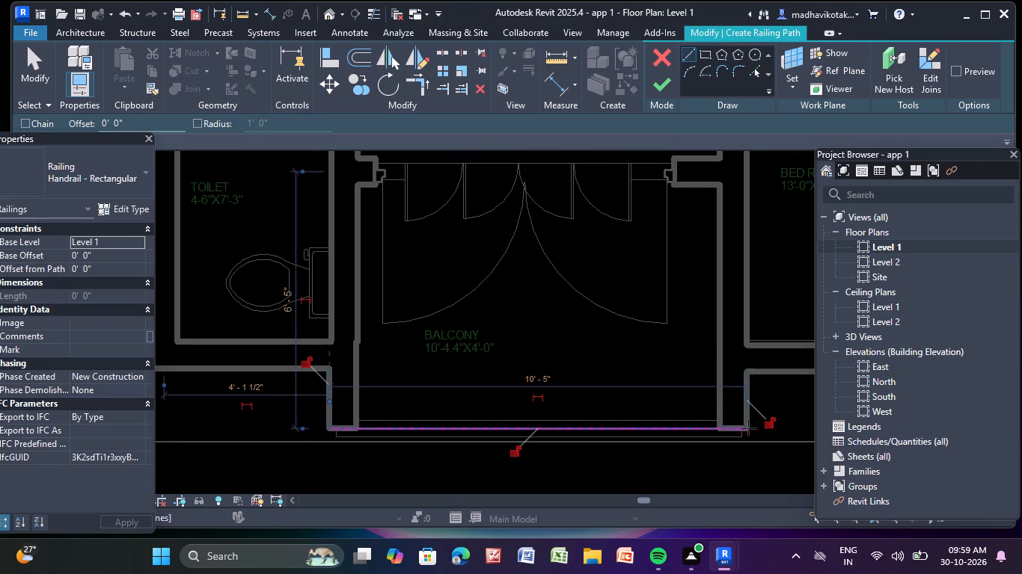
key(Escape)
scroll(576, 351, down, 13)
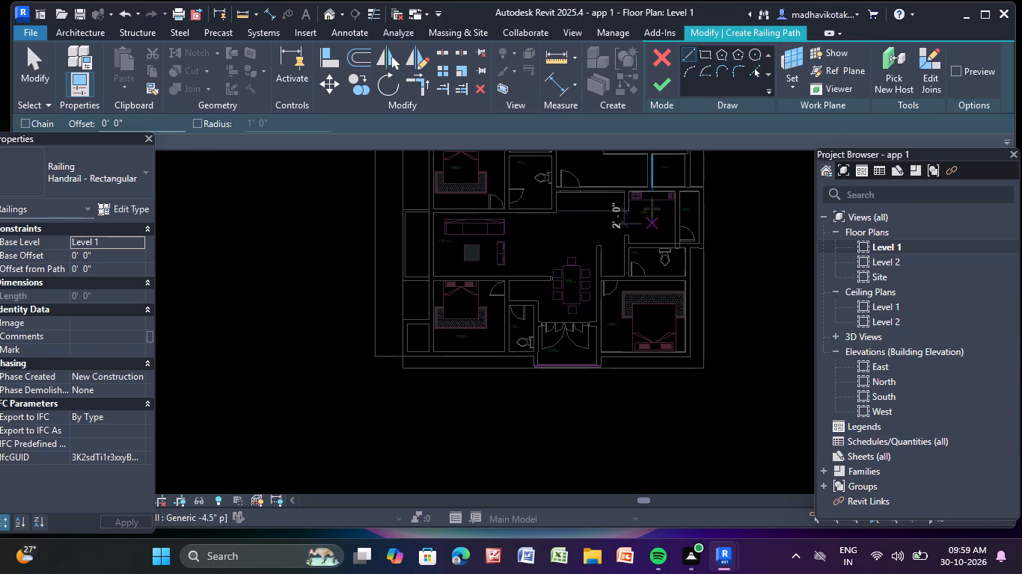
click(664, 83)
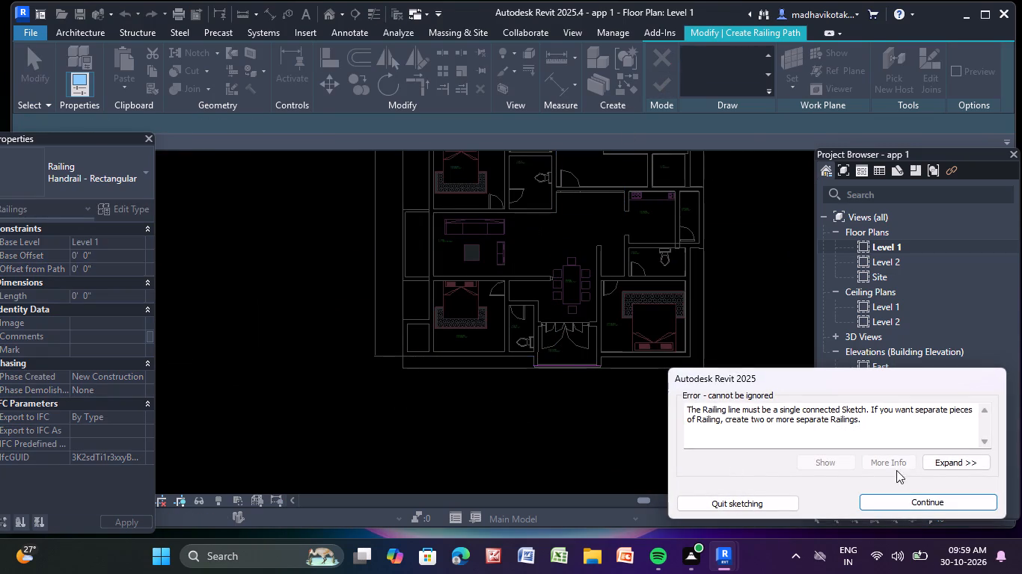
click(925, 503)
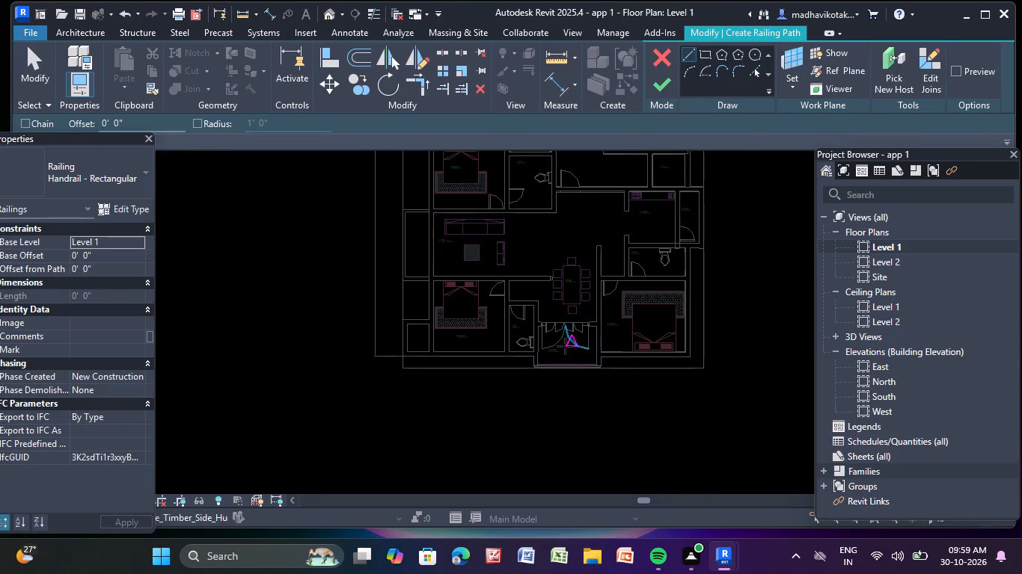
Delete the line across the toilet and bed room balcony from the sketch and finish the kitchen-side balcony railing.
scroll(560, 351, up, 5)
key(Escape)
scroll(560, 409, up, 11)
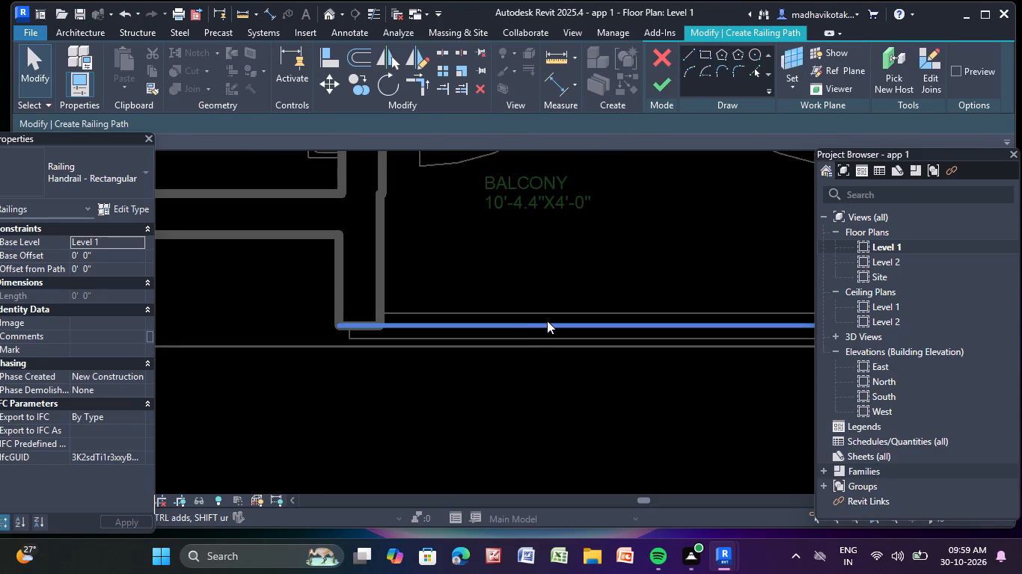
click(547, 321)
key(Delete)
click(657, 84)
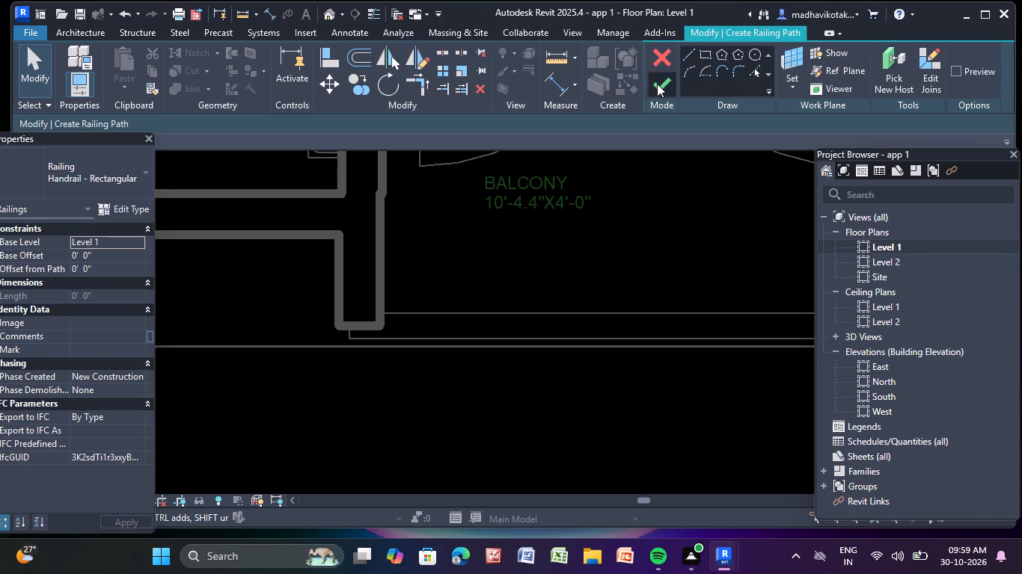
Create a separate Handrail - Rectangular railing about 9'-1" long between the inner wall faces of the balcony beside the toilet and bed room.
scroll(632, 281, down, 6)
middle_drag(552, 259, 323, 356)
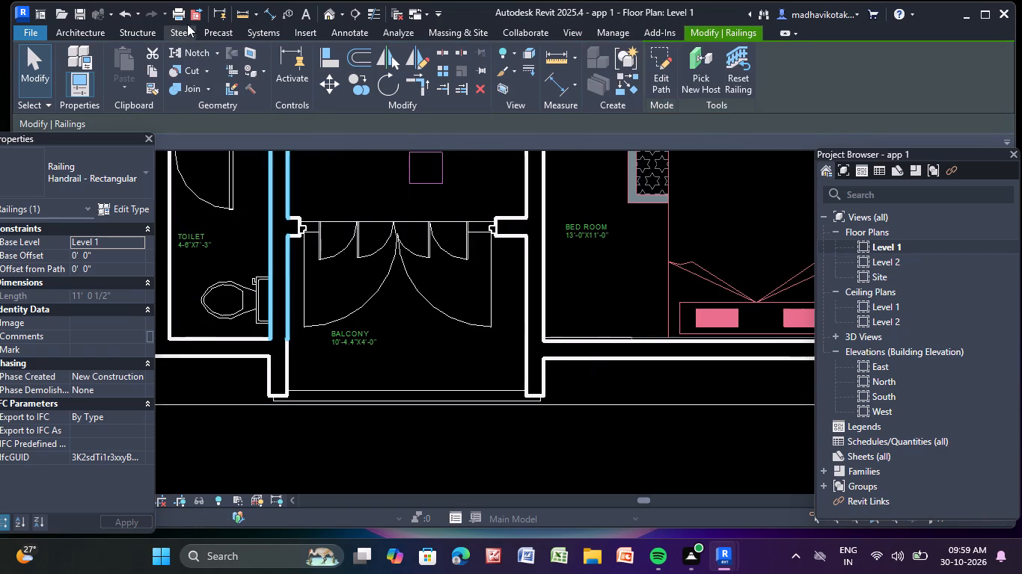
click(79, 36)
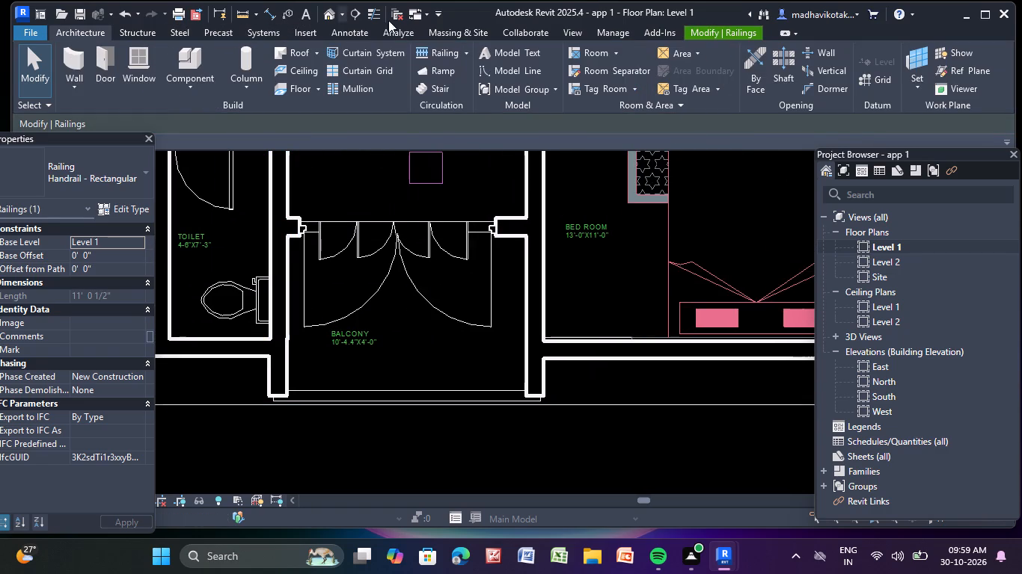
click(313, 28)
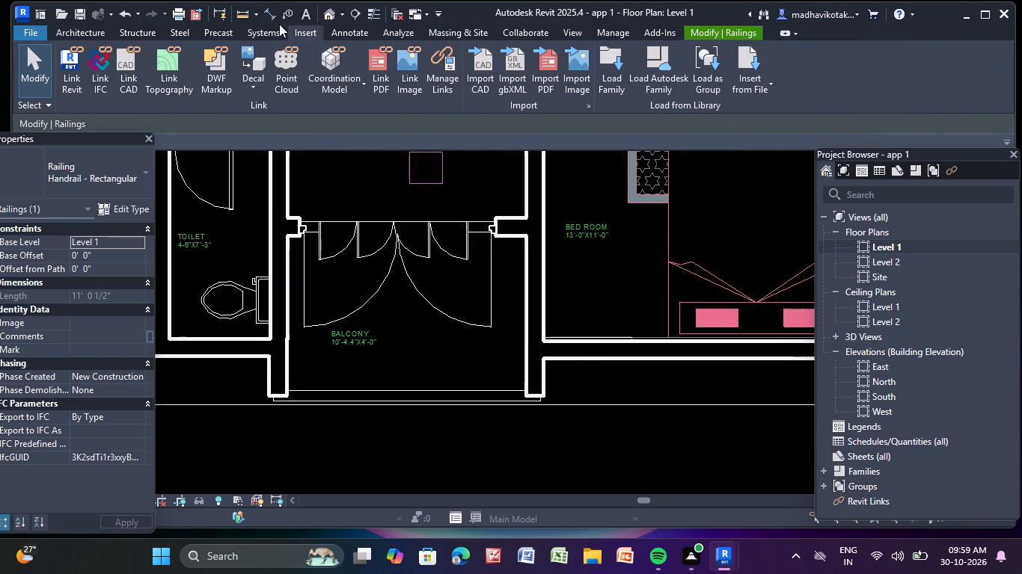
click(101, 32)
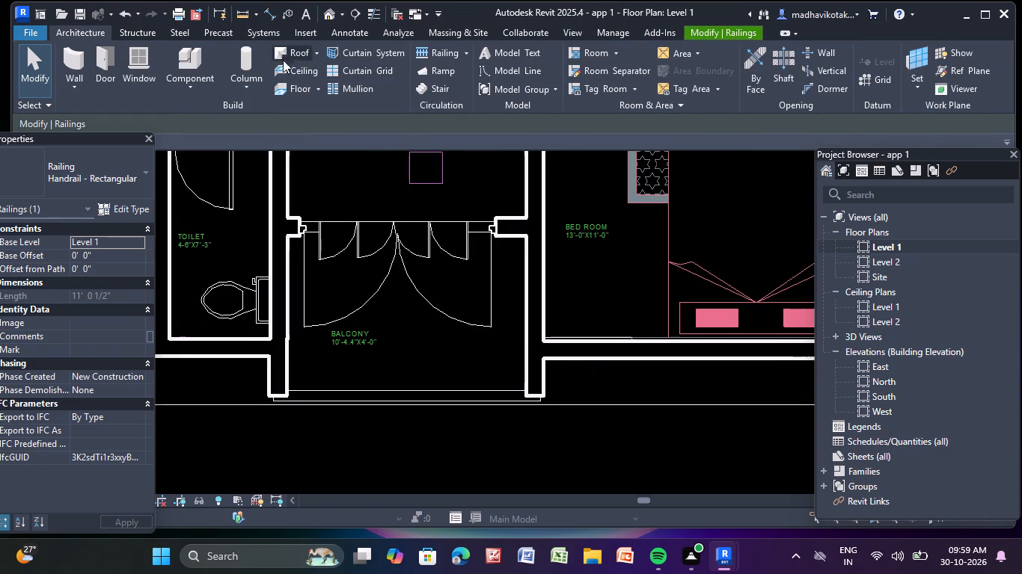
click(442, 55)
scroll(295, 474, up, 5)
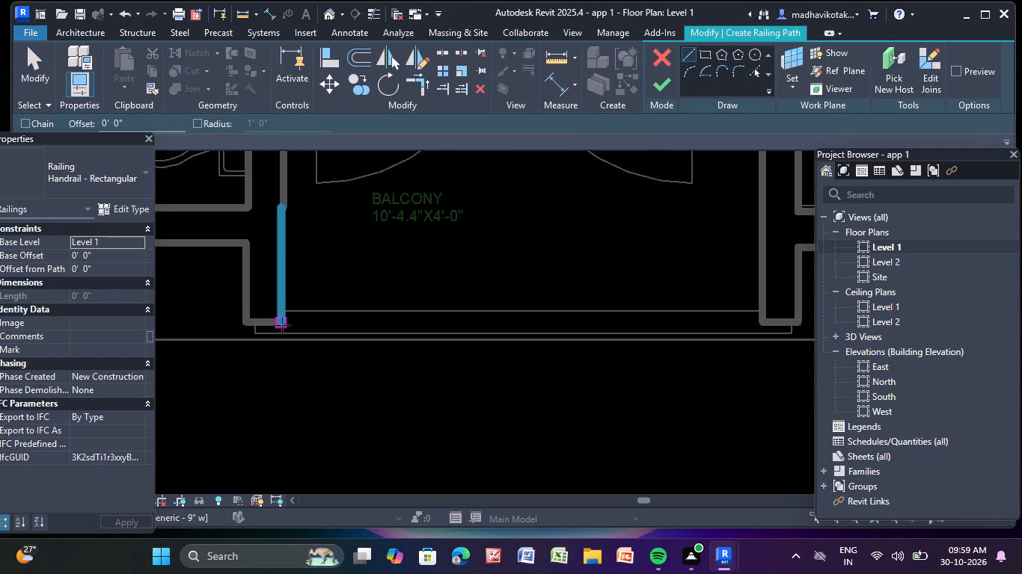
click(282, 325)
scroll(560, 326, down, 1)
middle_drag(560, 326, 330, 346)
scroll(330, 346, up, 1)
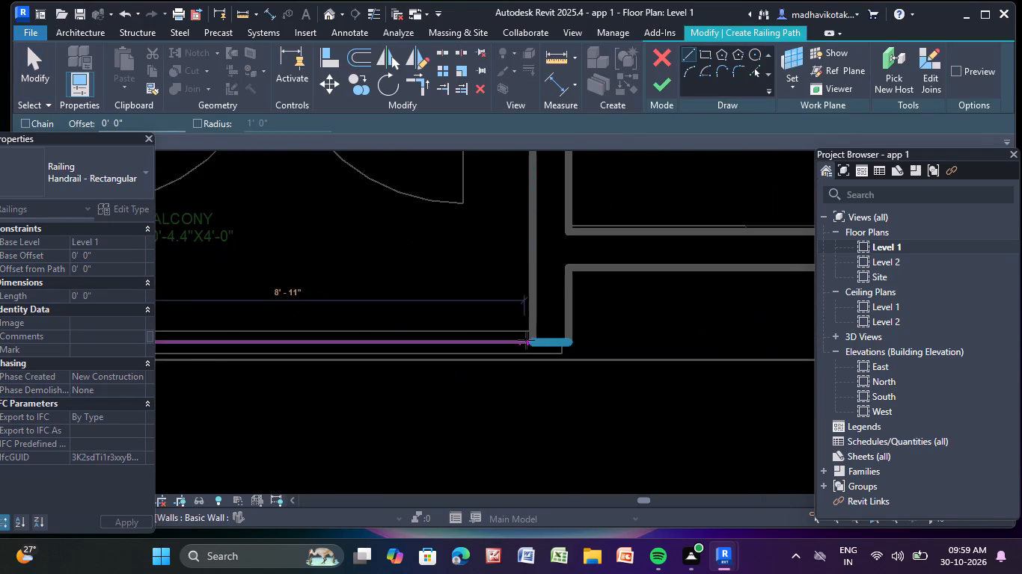
click(533, 344)
click(661, 78)
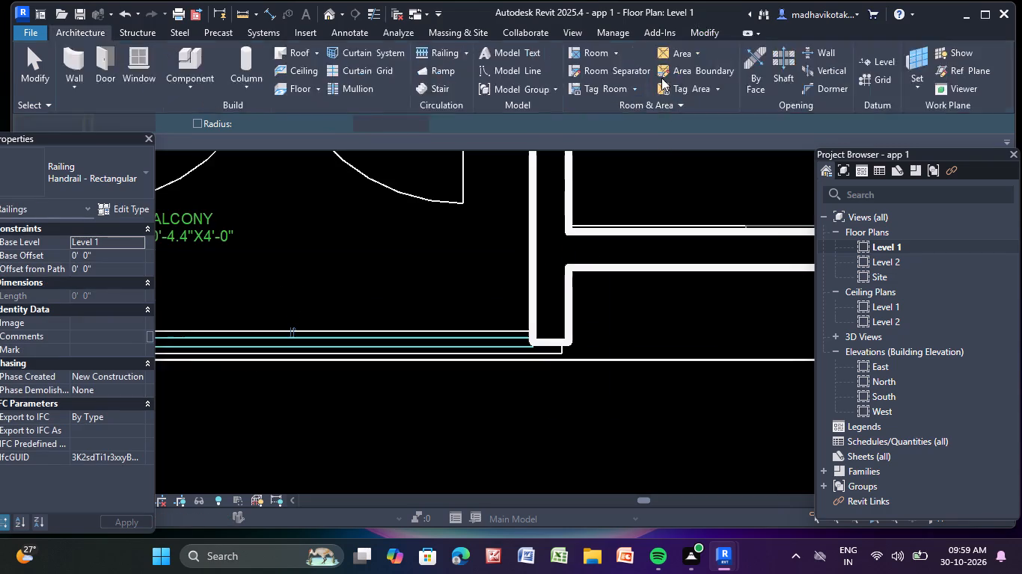
Review the plan's balconies and open the default 3D view to examine the railing in front of the balcony's double door.
scroll(585, 166, down, 12)
middle_drag(514, 216, 433, 425)
scroll(433, 424, up, 1)
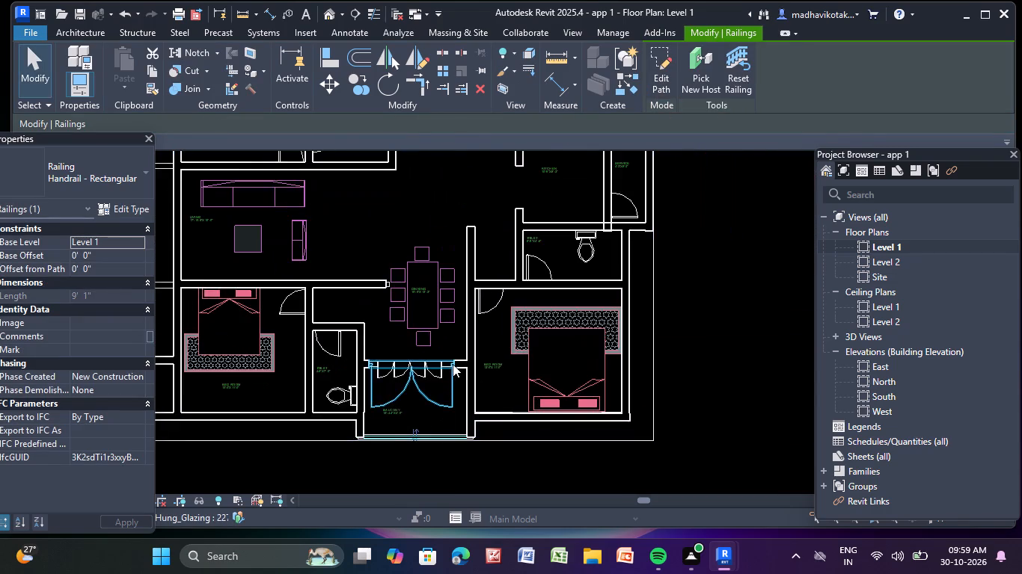
scroll(453, 364, down, 4)
middle_drag(453, 364, 426, 571)
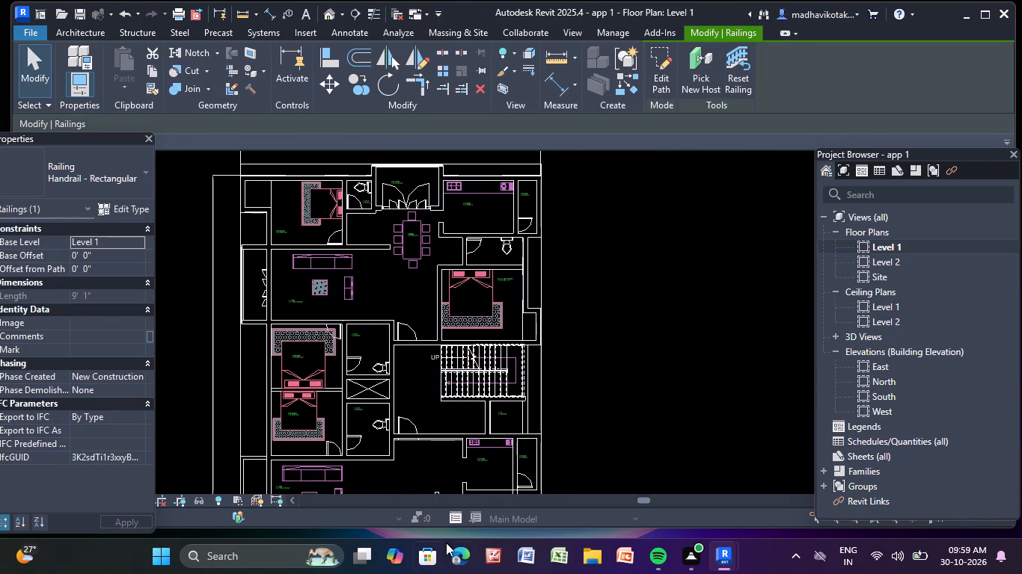
scroll(515, 331, up, 5)
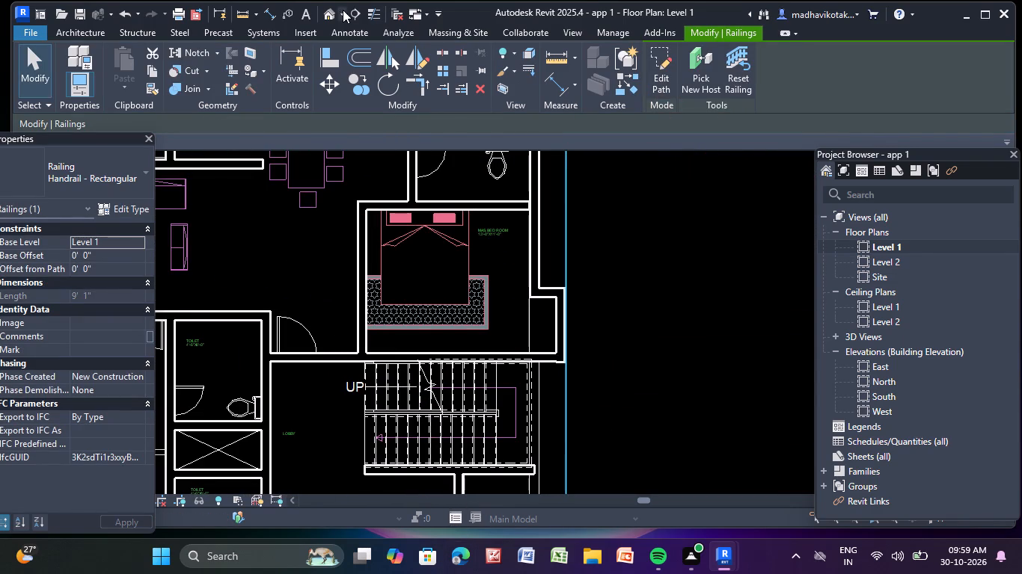
click(325, 10)
scroll(407, 191, down, 3)
middle_drag(409, 222, 263, 164)
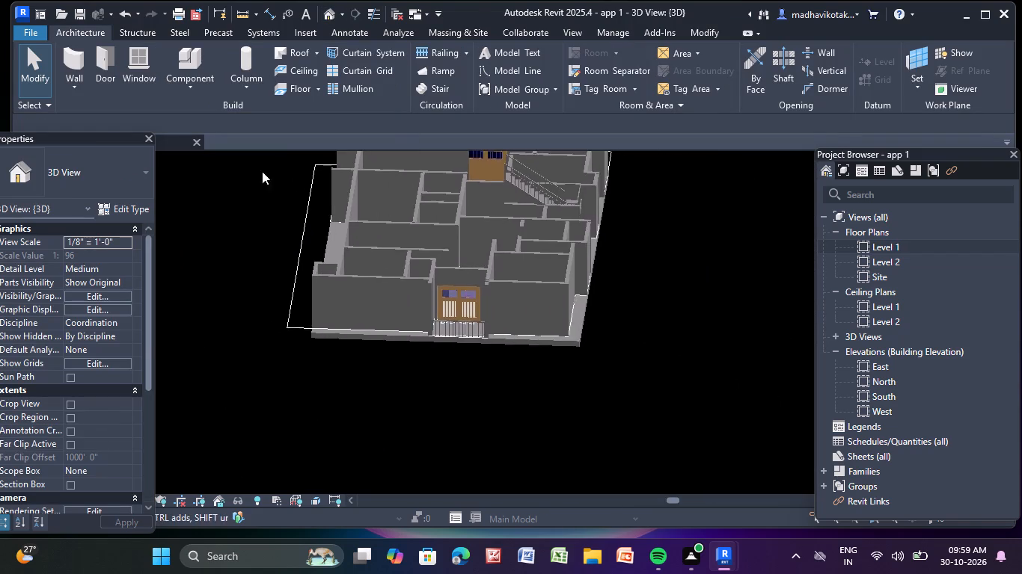
scroll(438, 340, up, 11)
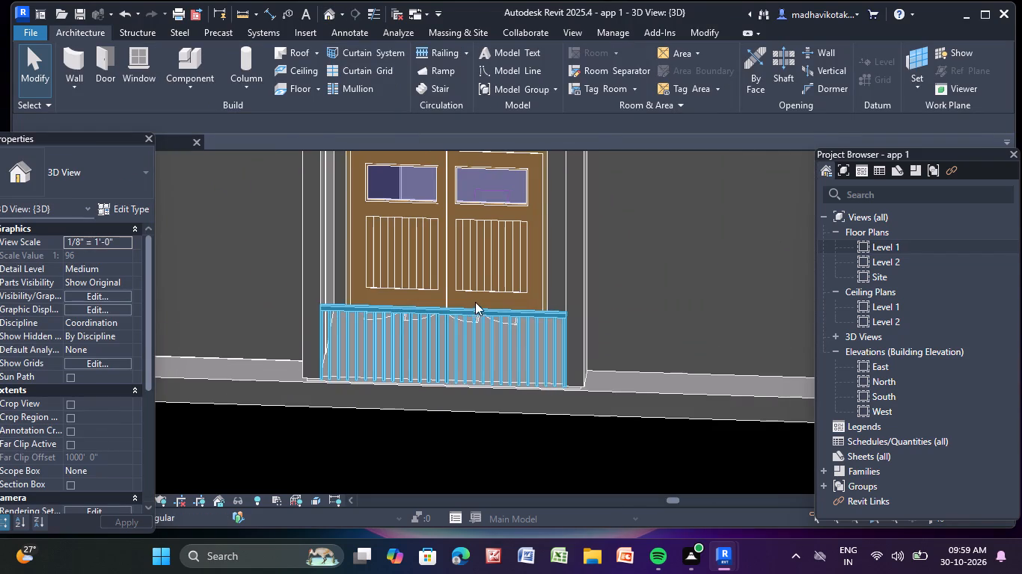
Examine the whole apartment model in 3D from several sides, including the railing in front of the double-door balcony.
scroll(543, 300, down, 9)
scroll(587, 359, down, 2)
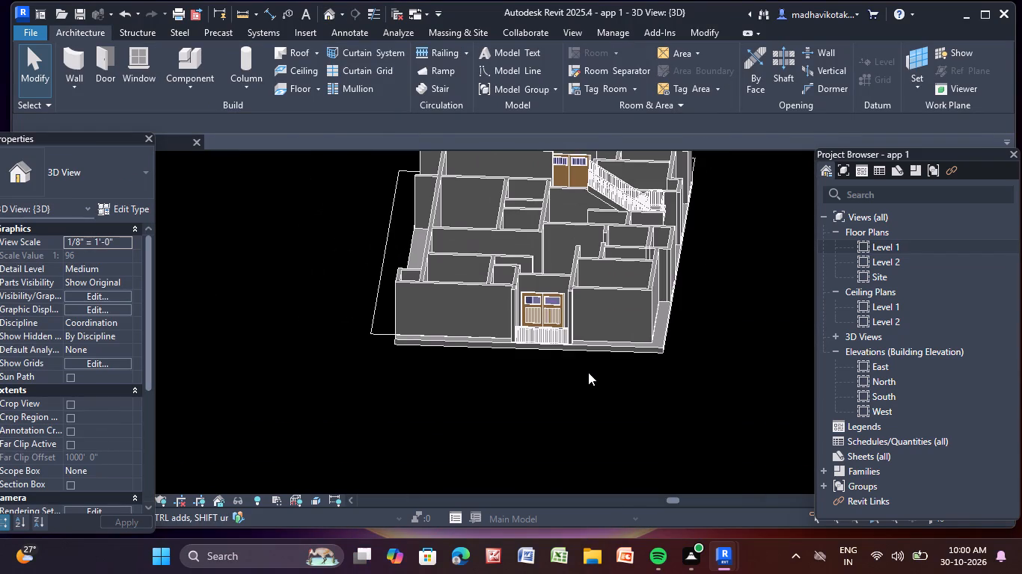
middle_drag(582, 382, 455, 396)
scroll(505, 360, down, 1)
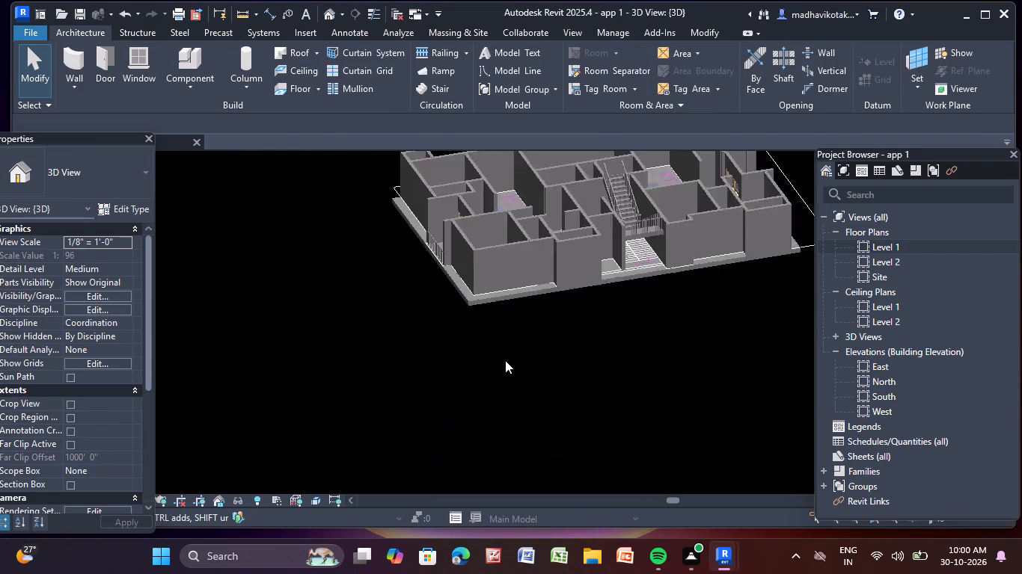
scroll(505, 360, down, 2)
middle_drag(502, 365, 260, 404)
shift+middle_drag(483, 320, 258, 386)
scroll(405, 436, up, 5)
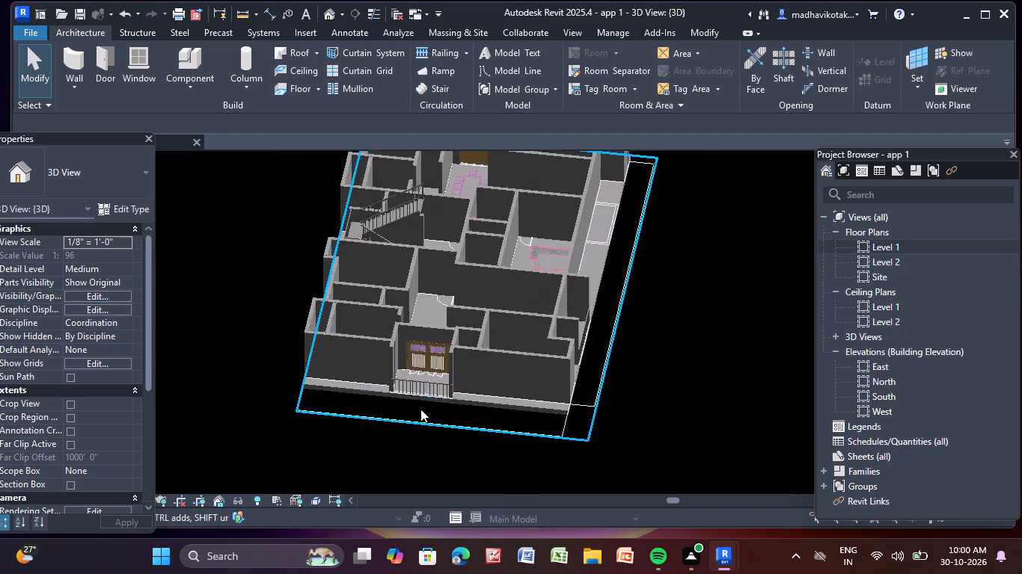
scroll(442, 366, up, 4)
scroll(548, 282, down, 2)
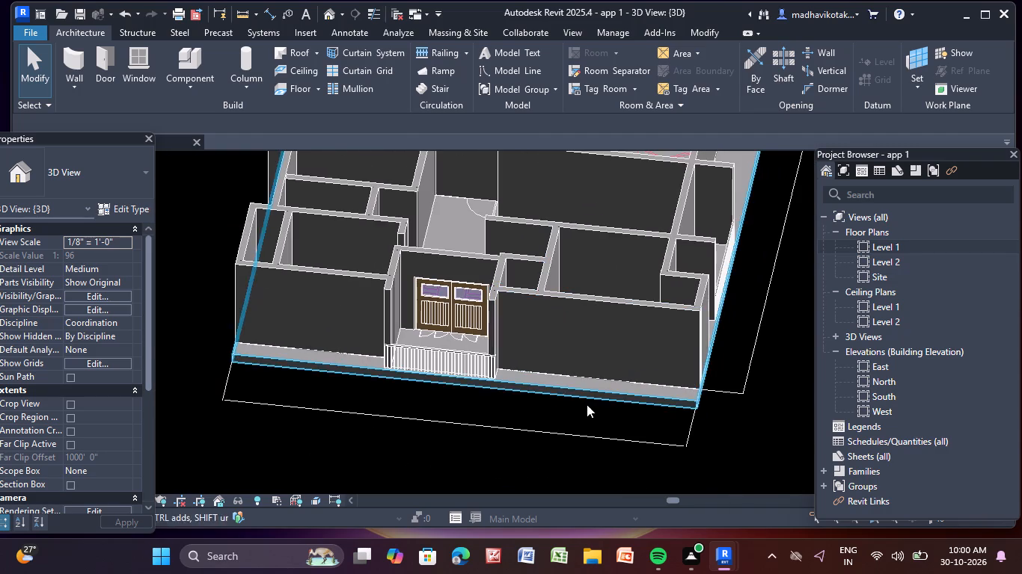
Inspect the balcony railing on the adjacent long side of the building and the Generic - 9" wall and floor edge beside it.
middle_drag(587, 404, 495, 361)
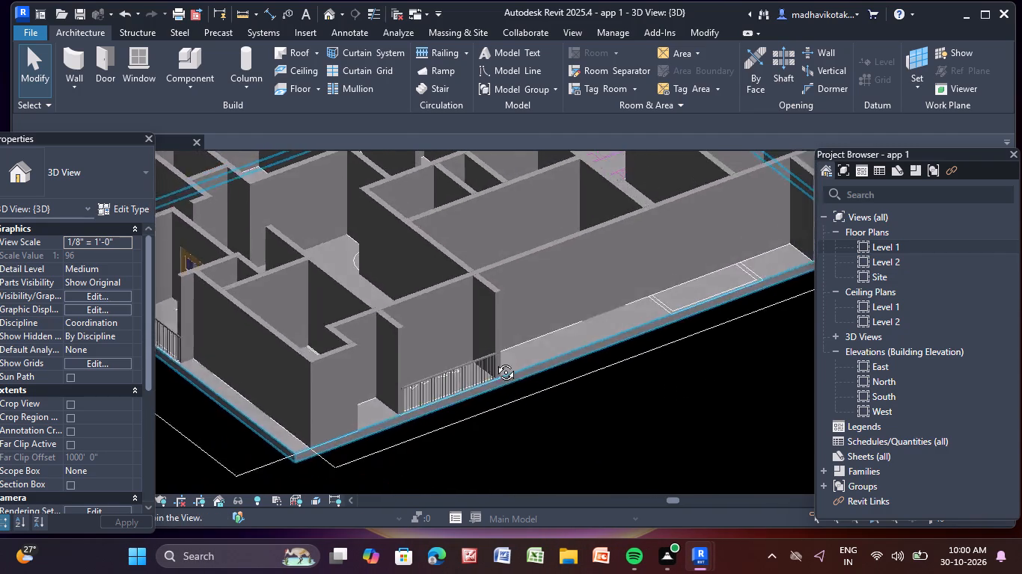
middle_drag(495, 361, 447, 324)
scroll(447, 324, down, 1)
scroll(256, 288, up, 4)
middle_drag(244, 280, 297, 245)
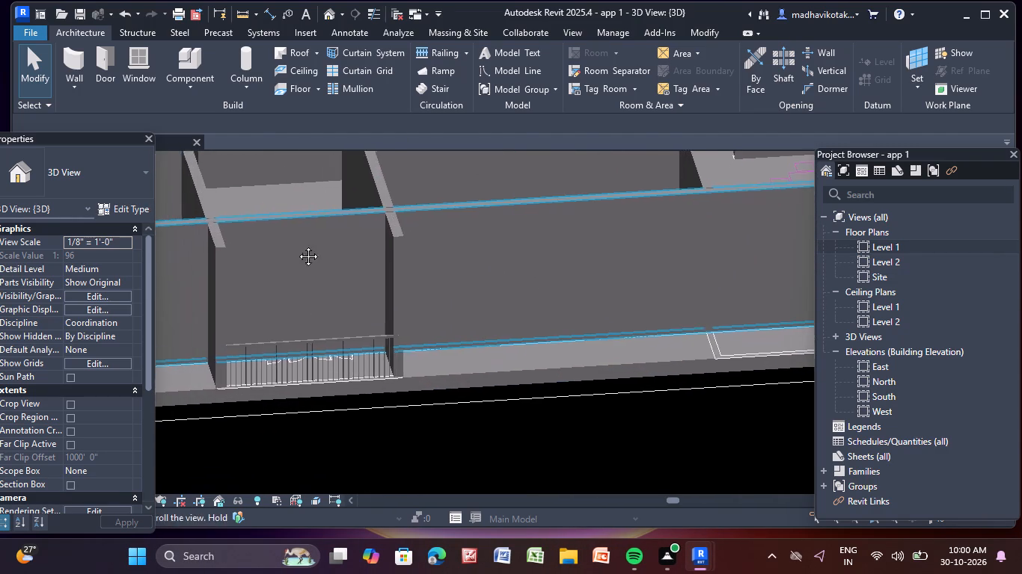
middle_drag(297, 245, 312, 240)
click(335, 218)
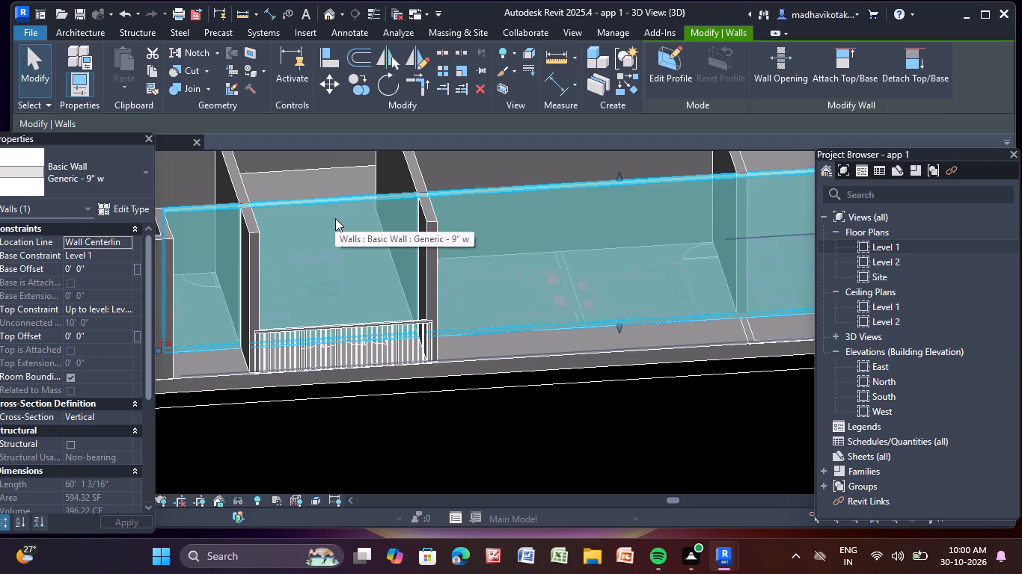
key(Escape)
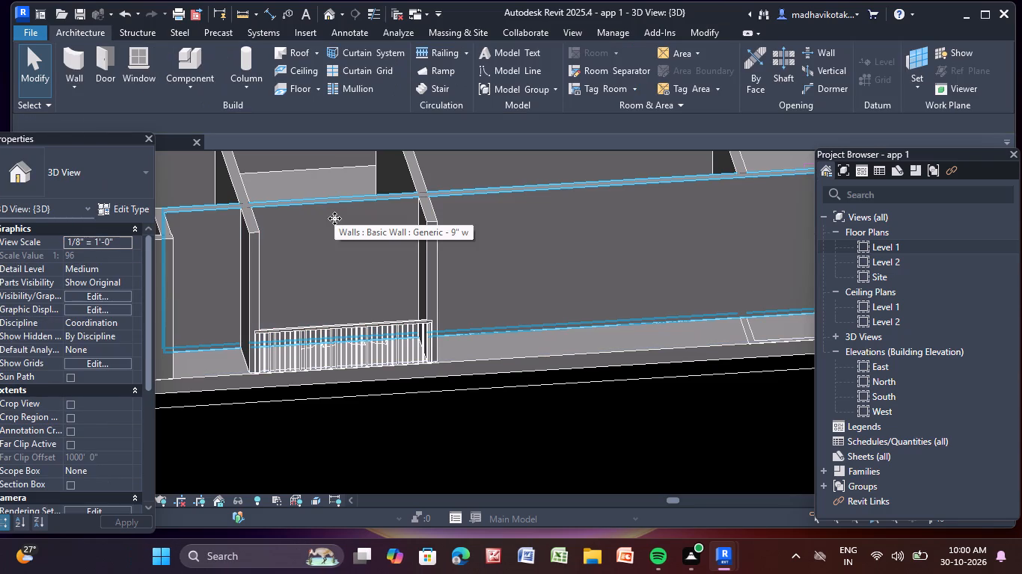
scroll(334, 218, down, 7)
middle_drag(552, 270, 536, 286)
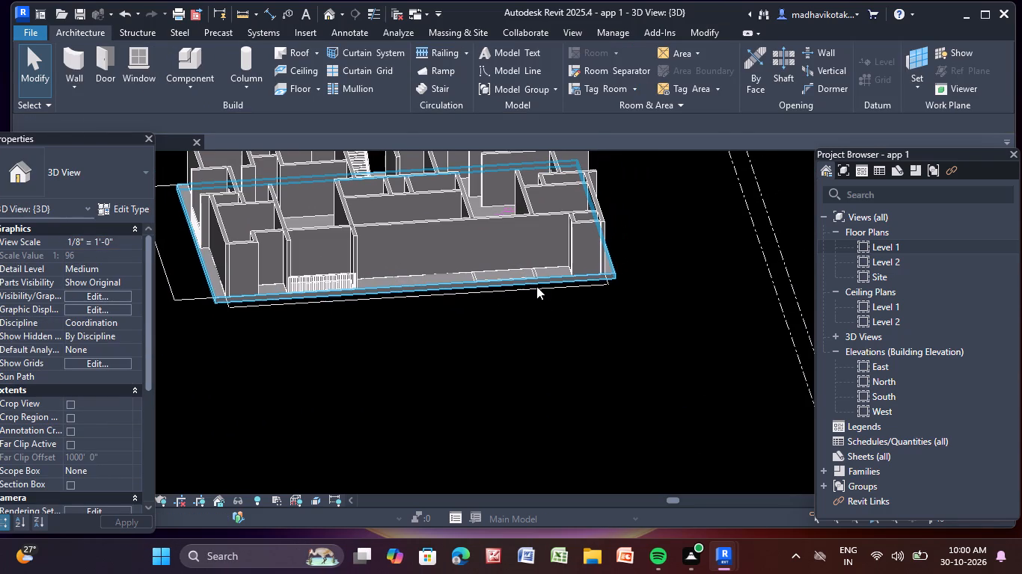
shift+middle_drag(536, 286, 510, 274)
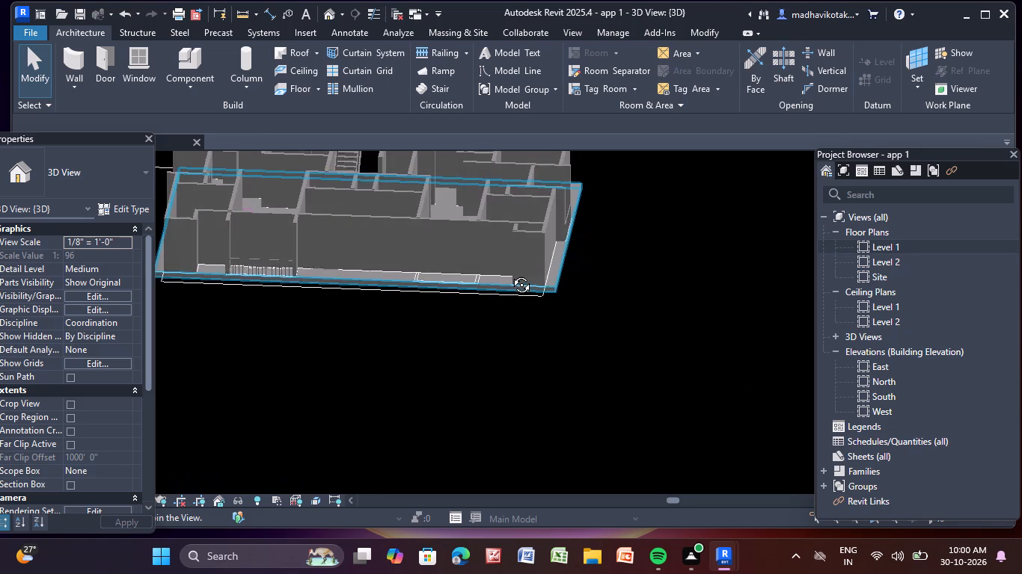
shift+middle_drag(510, 274, 510, 272)
scroll(382, 269, up, 5)
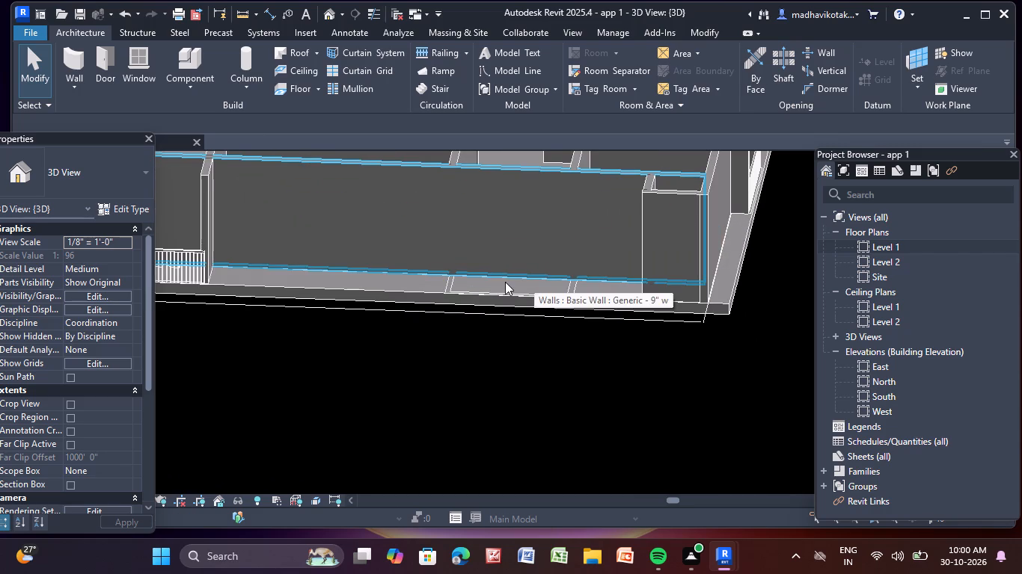
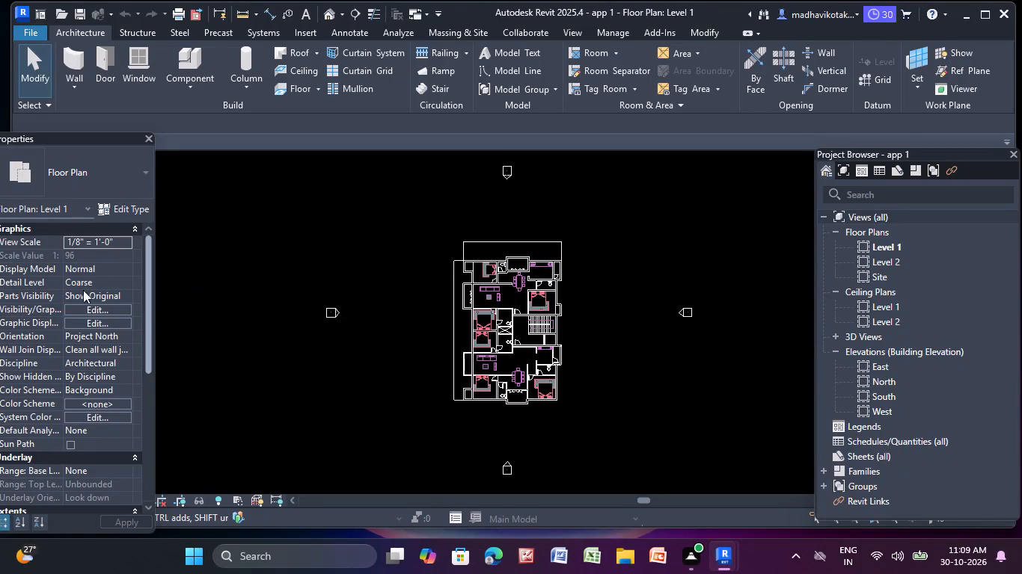
Open the default 3D view of the Level 1 apartment plan to examine its walls.
scroll(533, 327, up, 5)
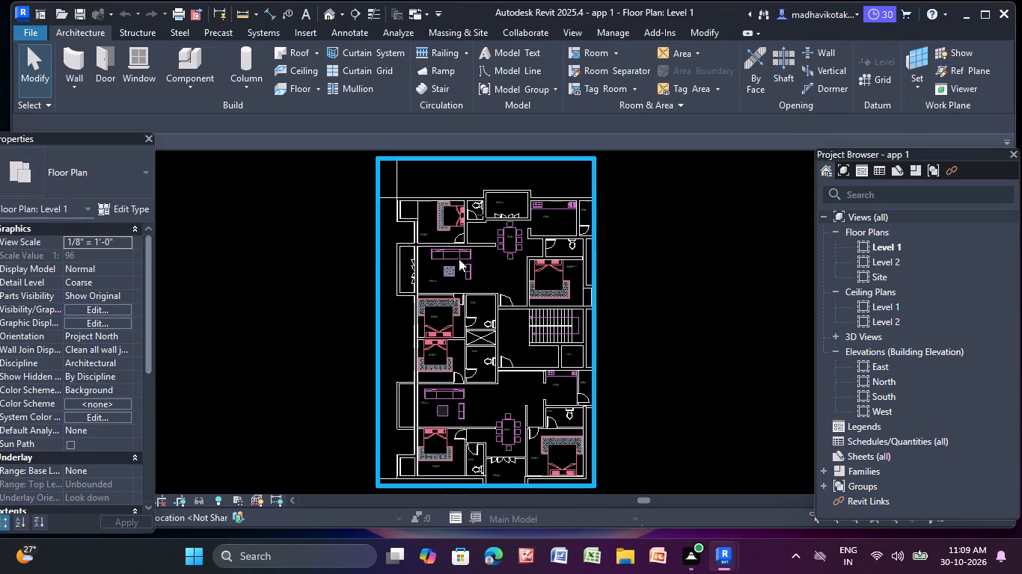
scroll(452, 212, up, 5)
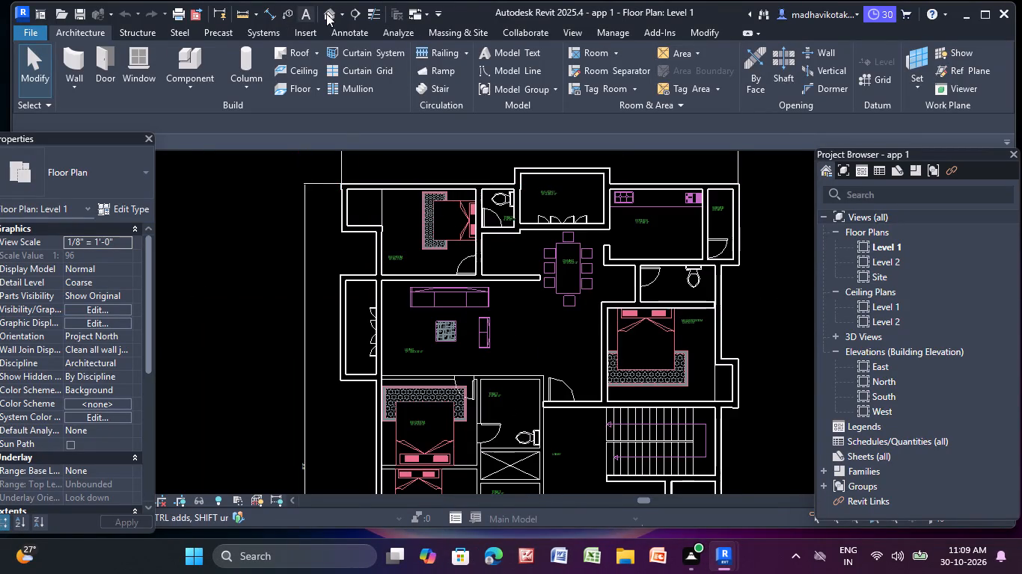
click(326, 13)
scroll(527, 337, up, 6)
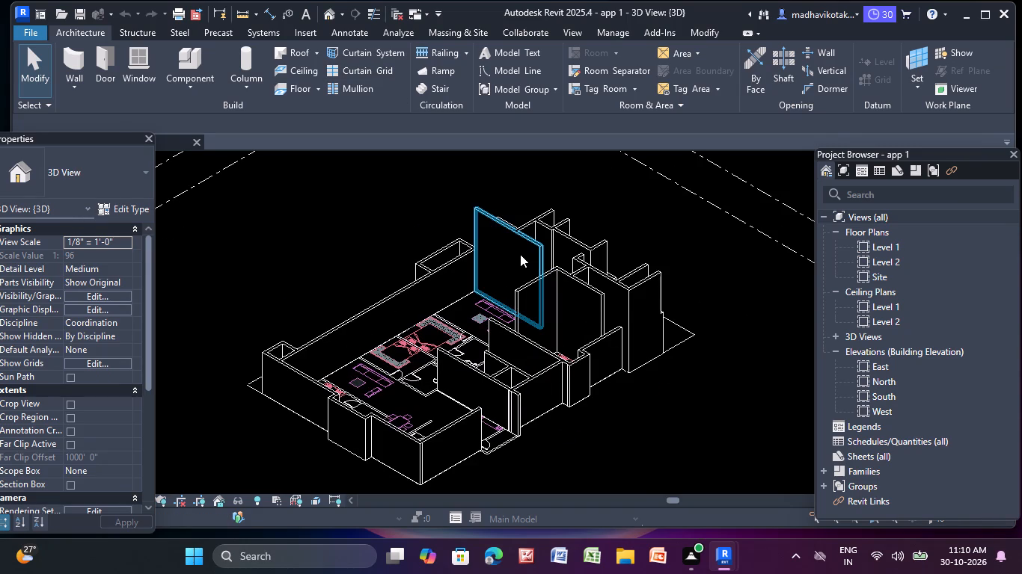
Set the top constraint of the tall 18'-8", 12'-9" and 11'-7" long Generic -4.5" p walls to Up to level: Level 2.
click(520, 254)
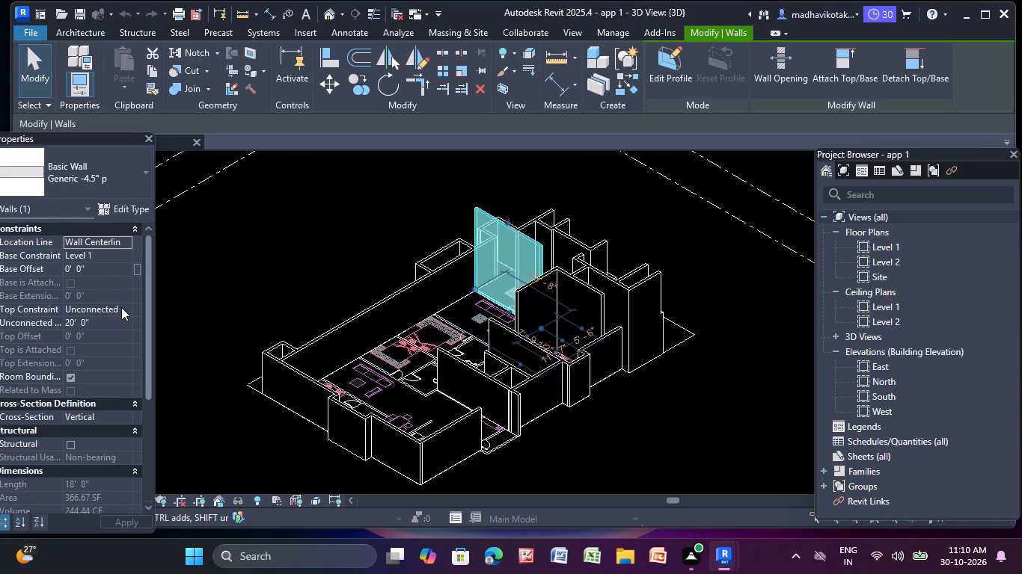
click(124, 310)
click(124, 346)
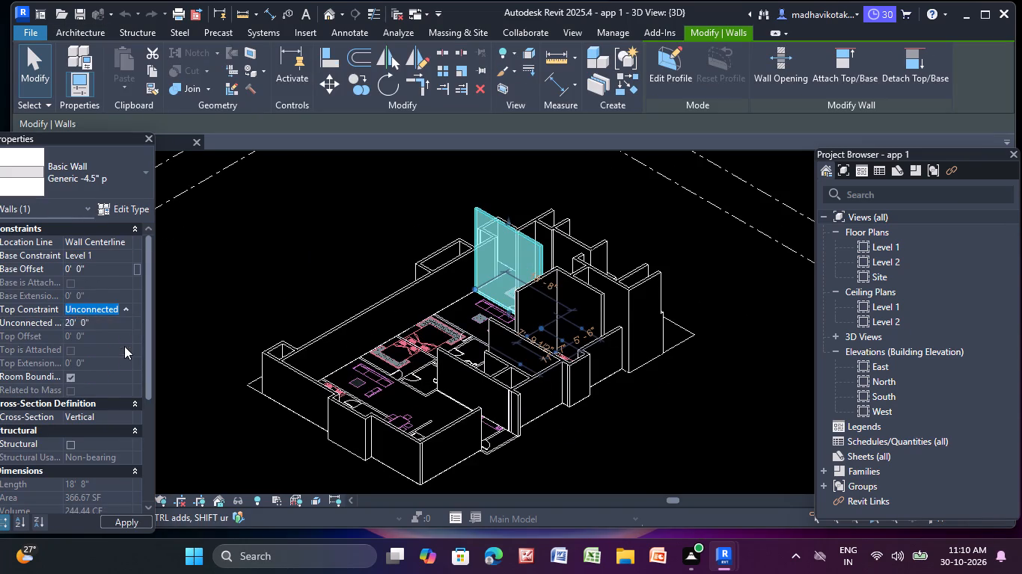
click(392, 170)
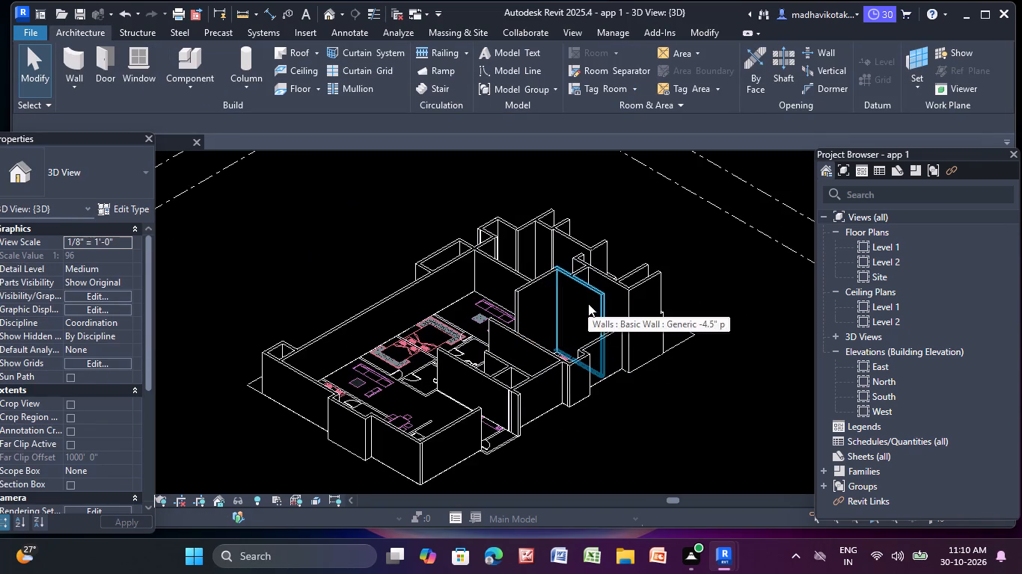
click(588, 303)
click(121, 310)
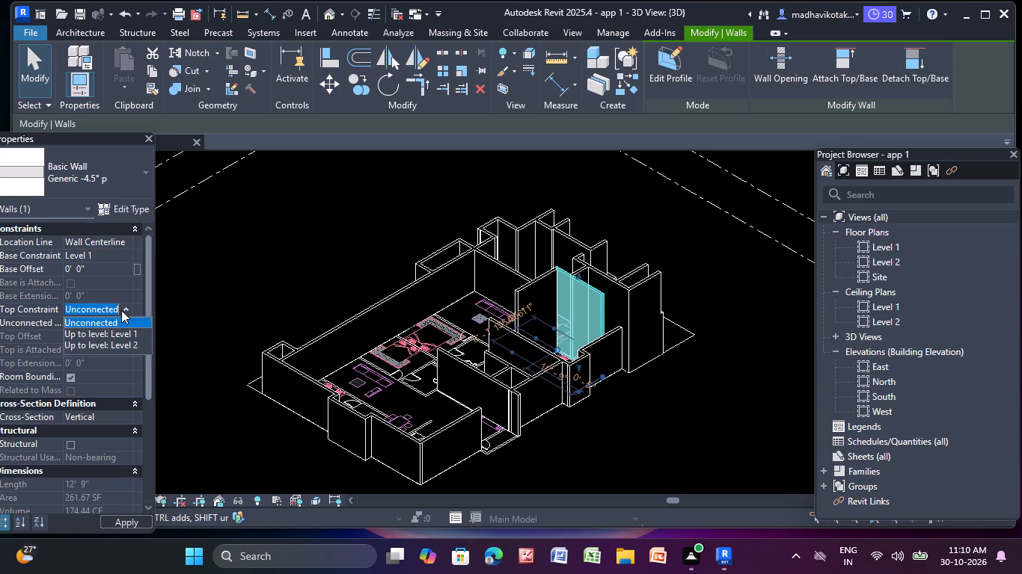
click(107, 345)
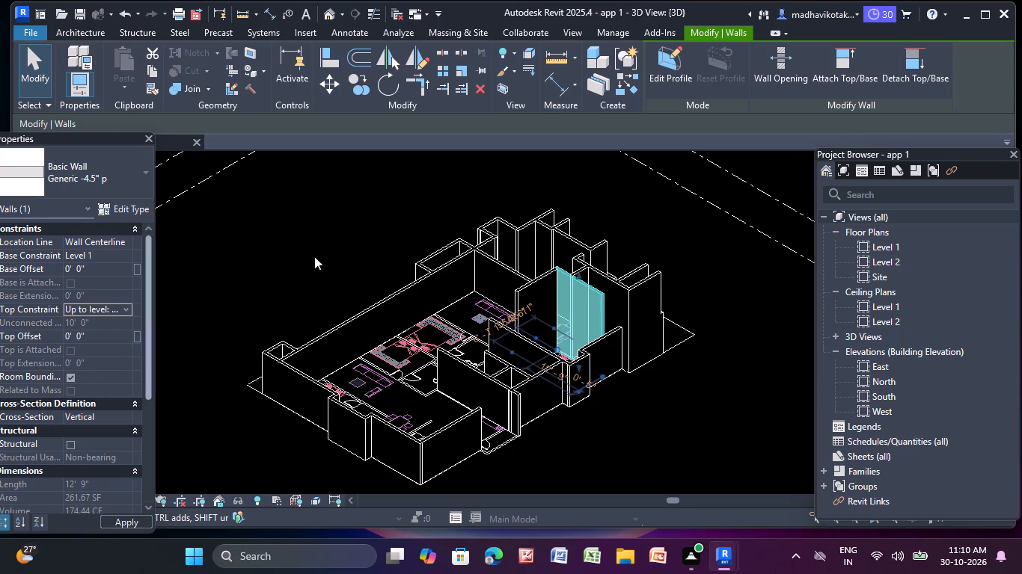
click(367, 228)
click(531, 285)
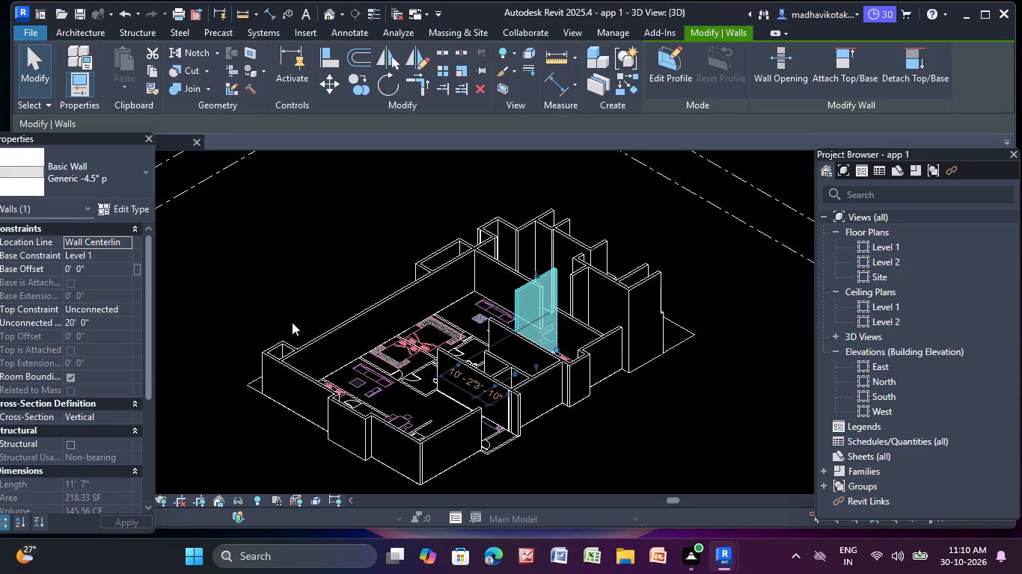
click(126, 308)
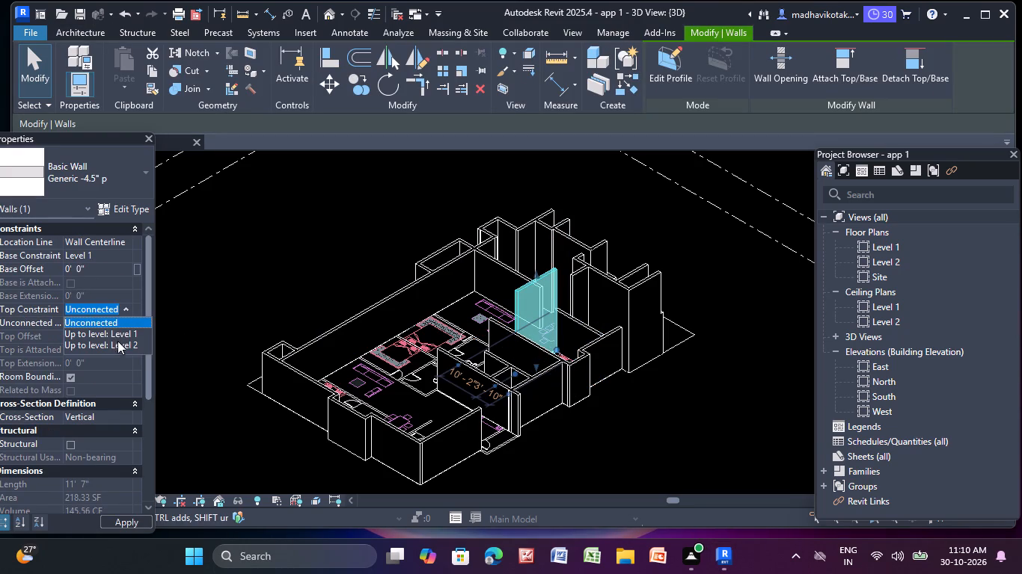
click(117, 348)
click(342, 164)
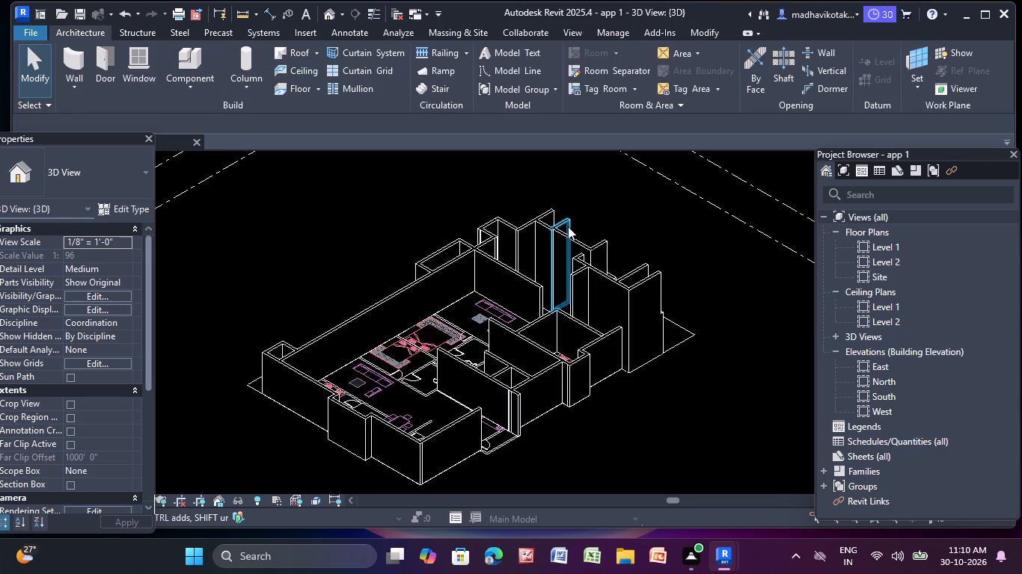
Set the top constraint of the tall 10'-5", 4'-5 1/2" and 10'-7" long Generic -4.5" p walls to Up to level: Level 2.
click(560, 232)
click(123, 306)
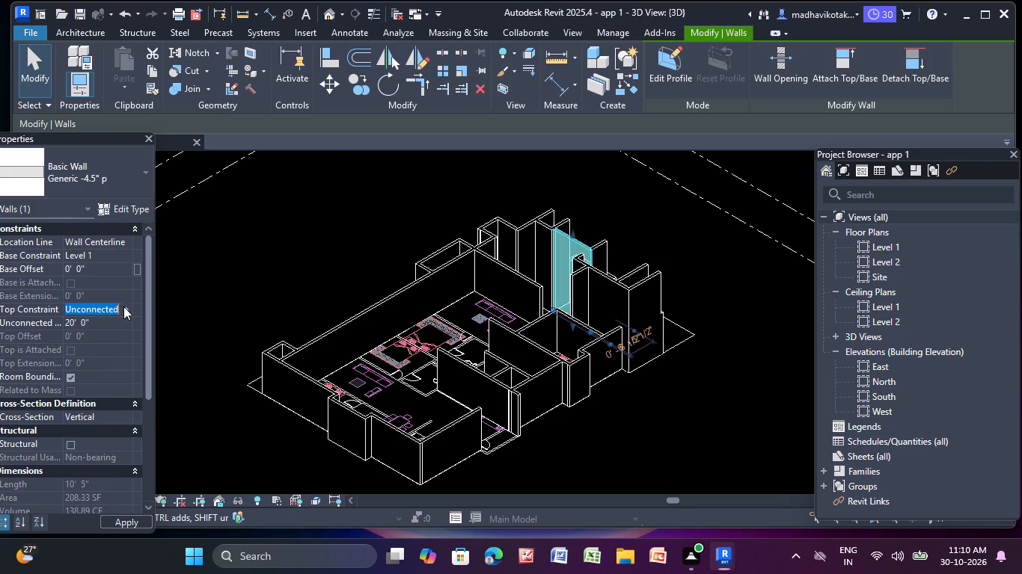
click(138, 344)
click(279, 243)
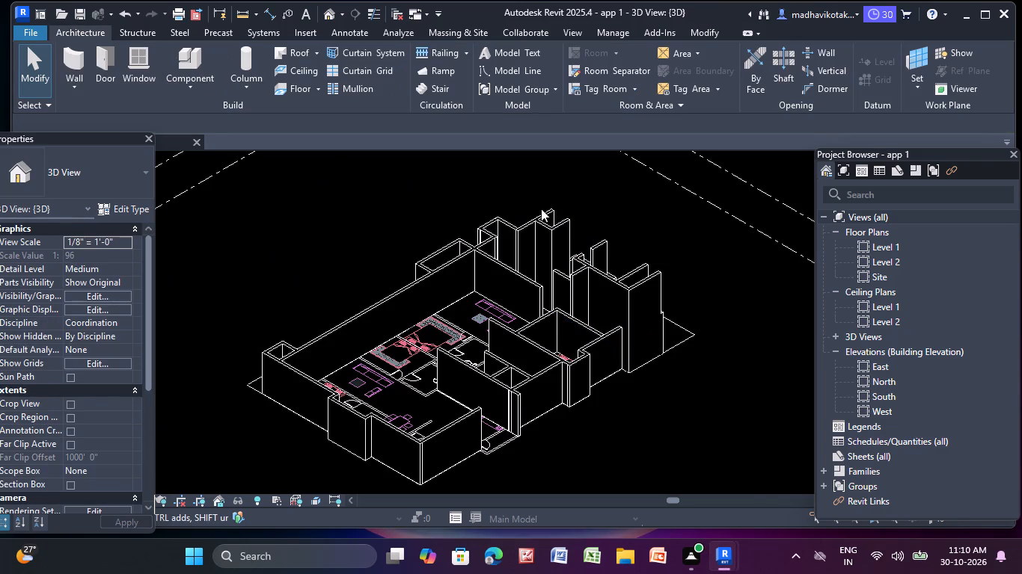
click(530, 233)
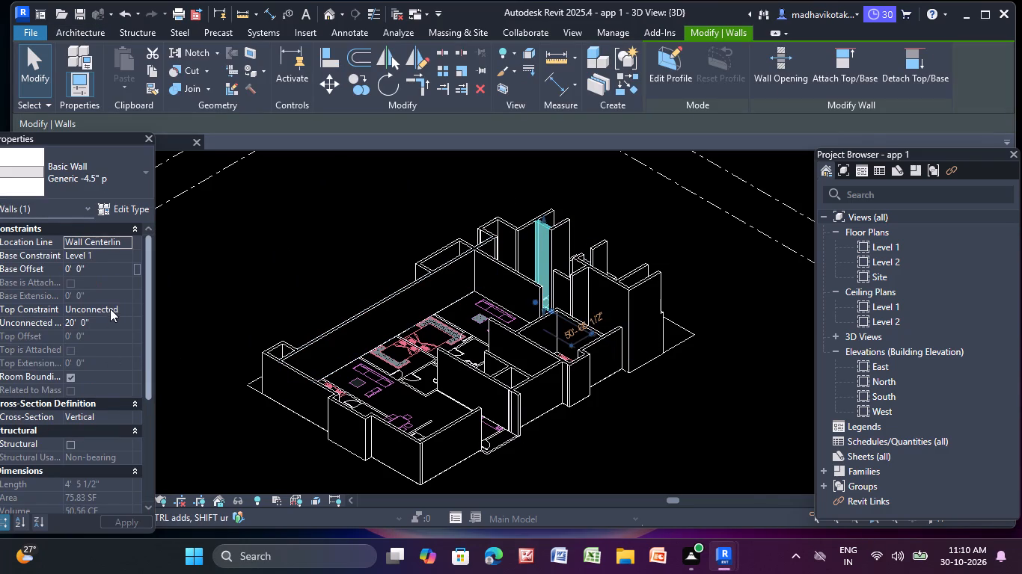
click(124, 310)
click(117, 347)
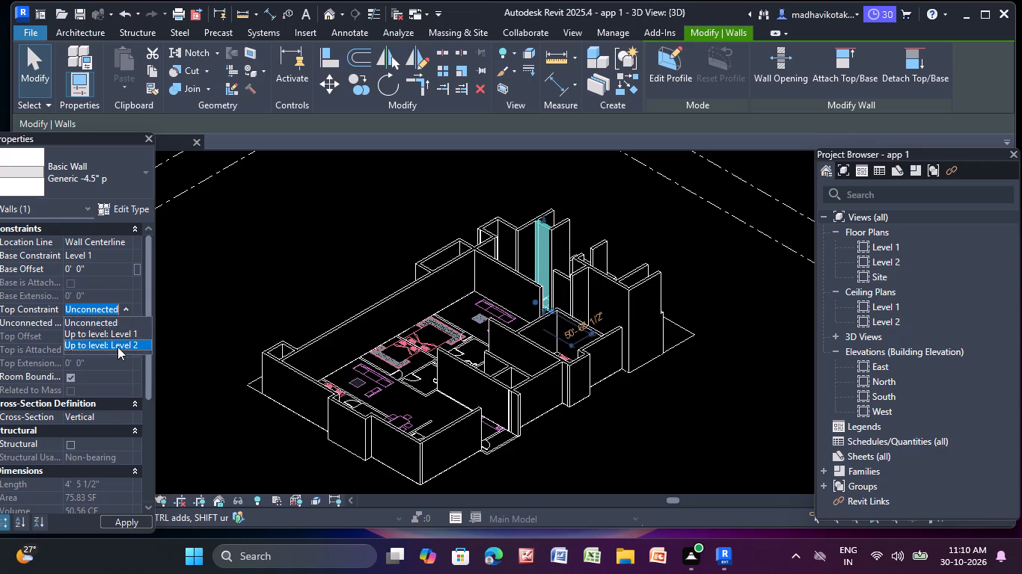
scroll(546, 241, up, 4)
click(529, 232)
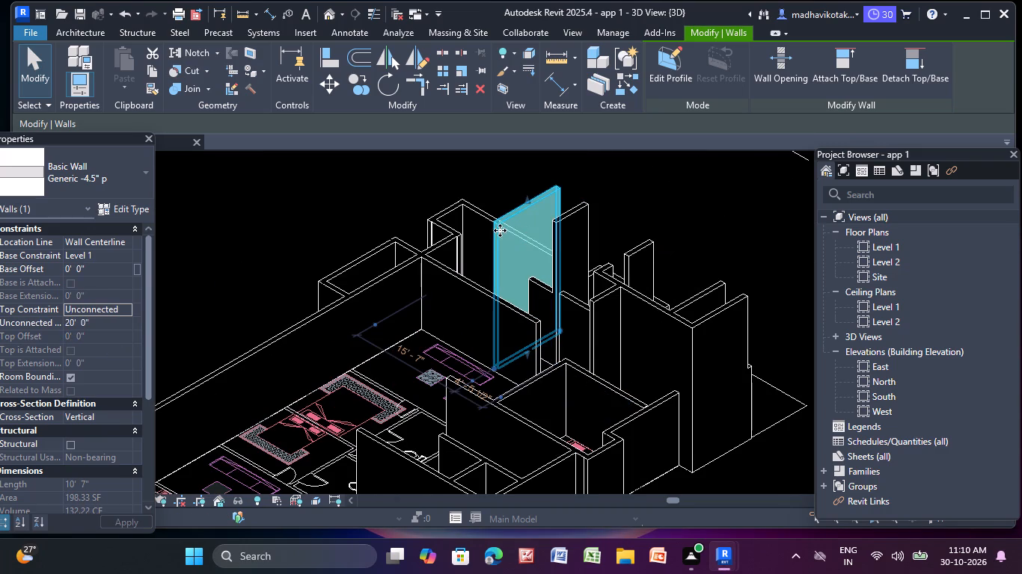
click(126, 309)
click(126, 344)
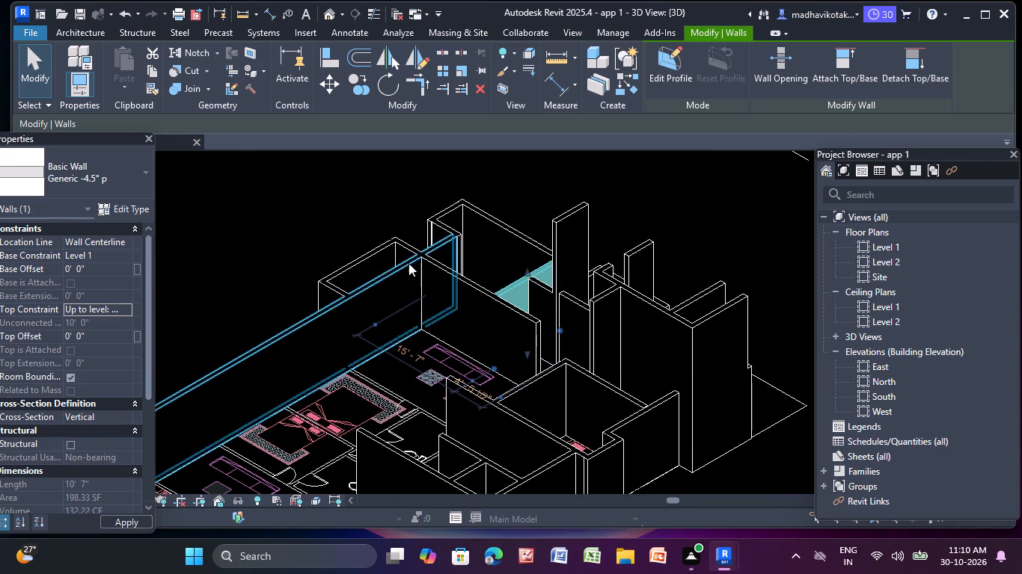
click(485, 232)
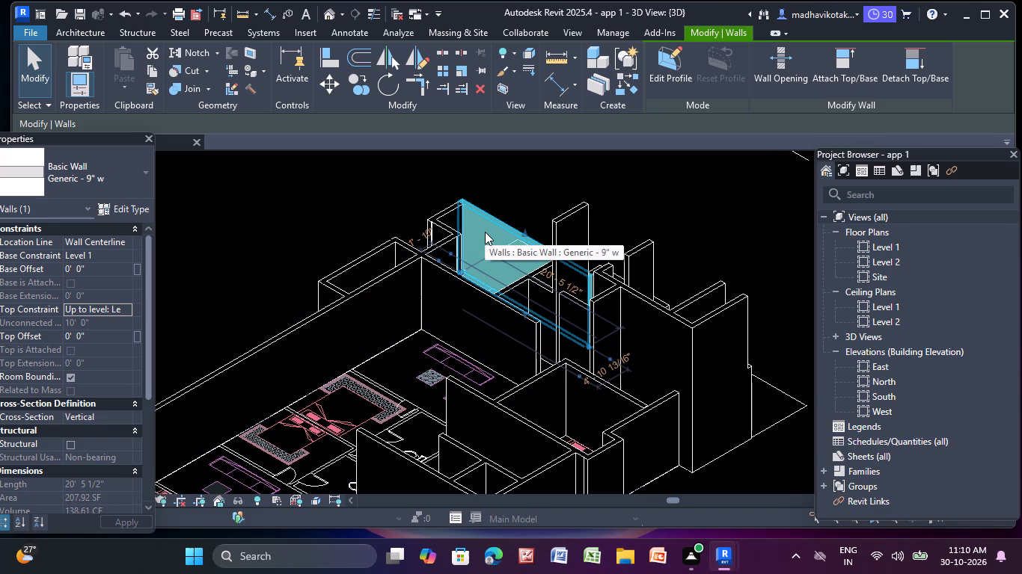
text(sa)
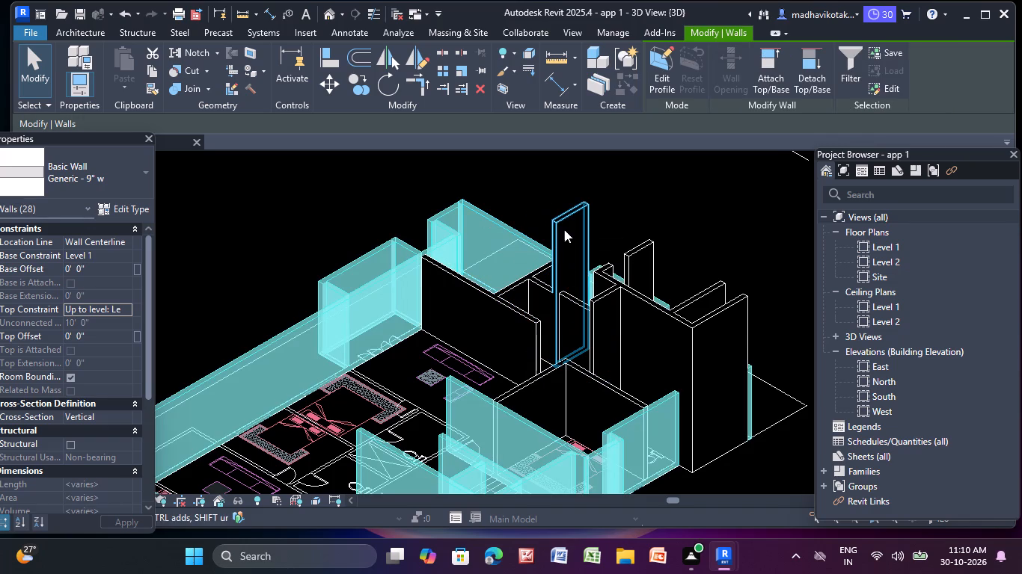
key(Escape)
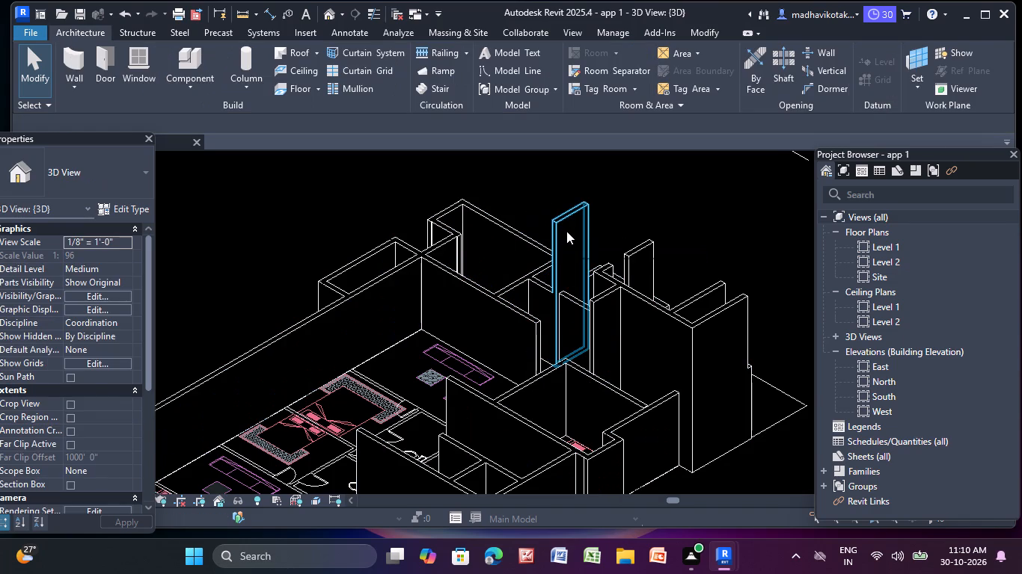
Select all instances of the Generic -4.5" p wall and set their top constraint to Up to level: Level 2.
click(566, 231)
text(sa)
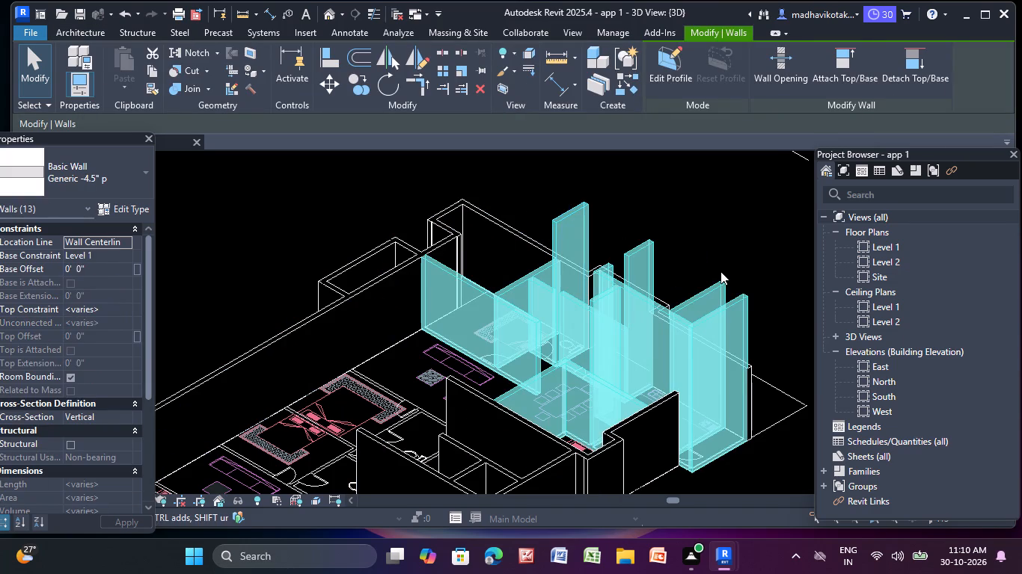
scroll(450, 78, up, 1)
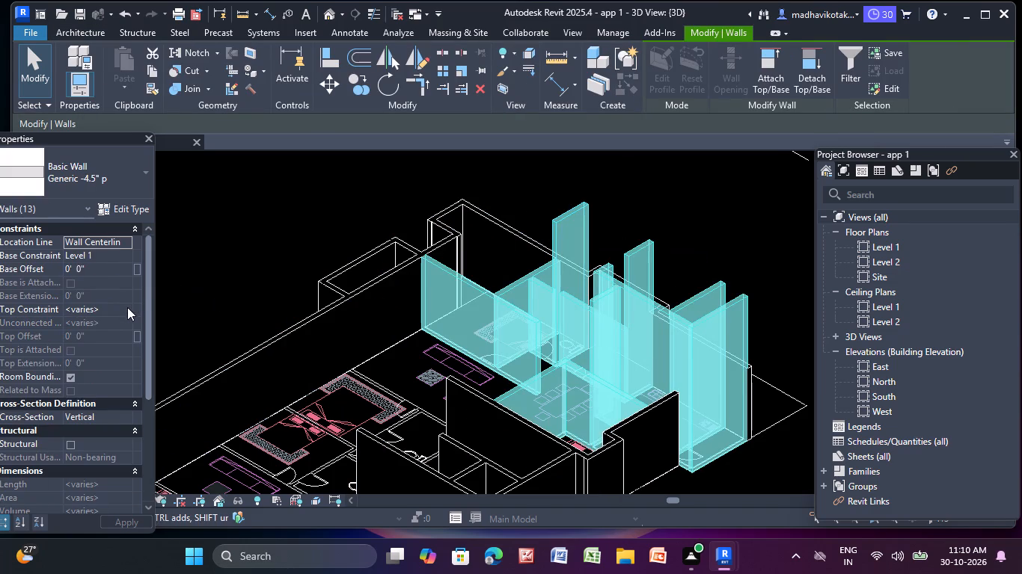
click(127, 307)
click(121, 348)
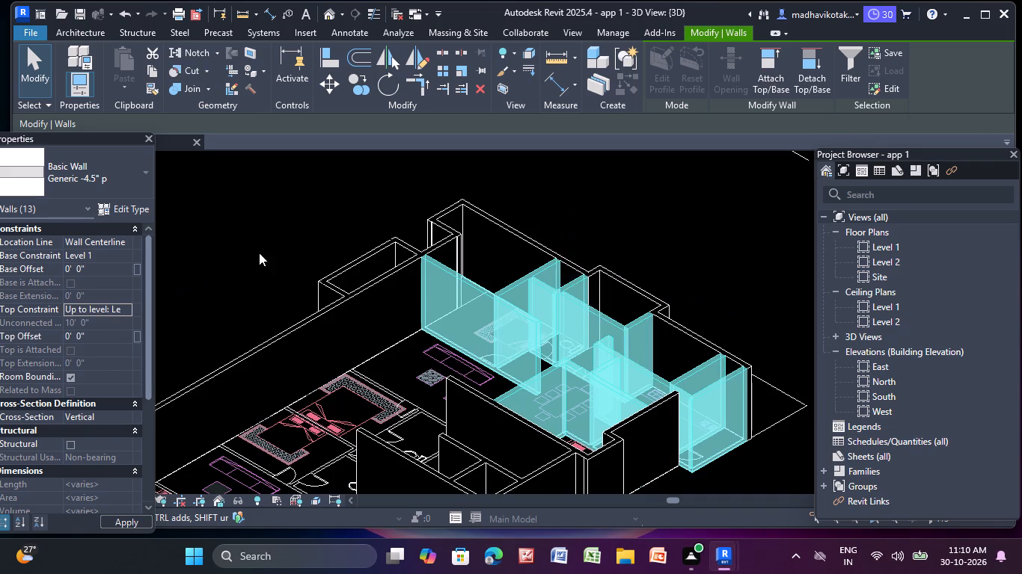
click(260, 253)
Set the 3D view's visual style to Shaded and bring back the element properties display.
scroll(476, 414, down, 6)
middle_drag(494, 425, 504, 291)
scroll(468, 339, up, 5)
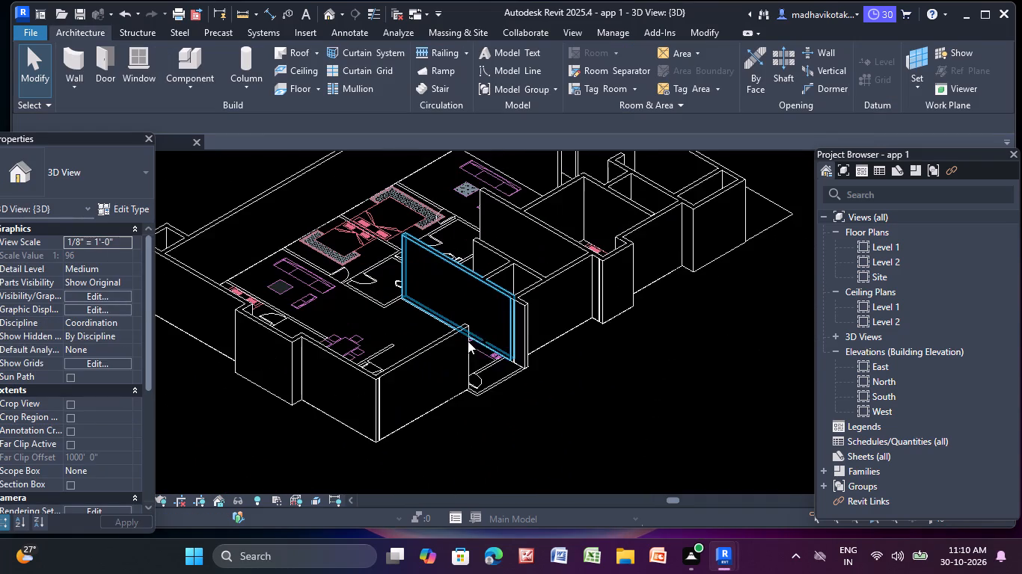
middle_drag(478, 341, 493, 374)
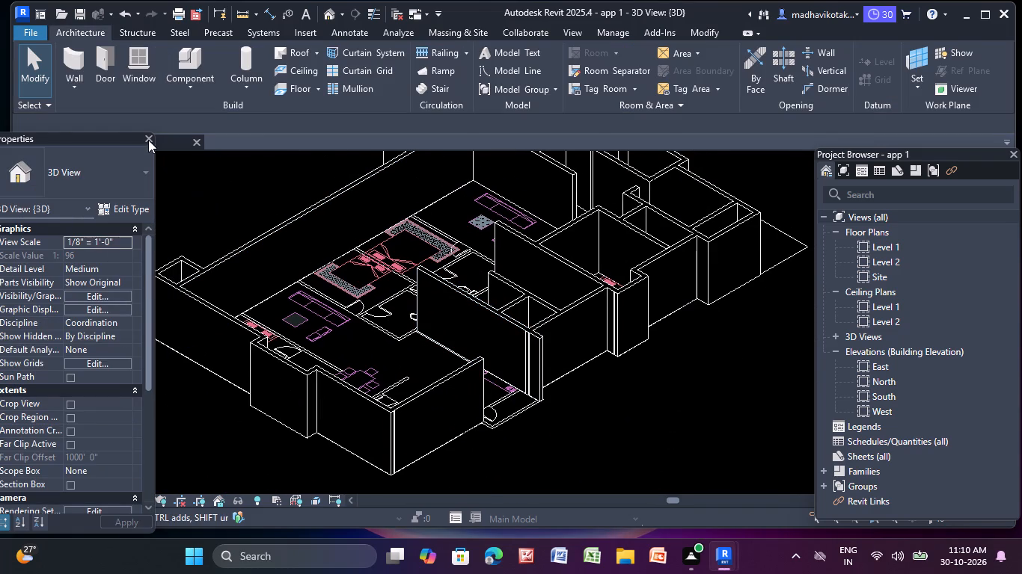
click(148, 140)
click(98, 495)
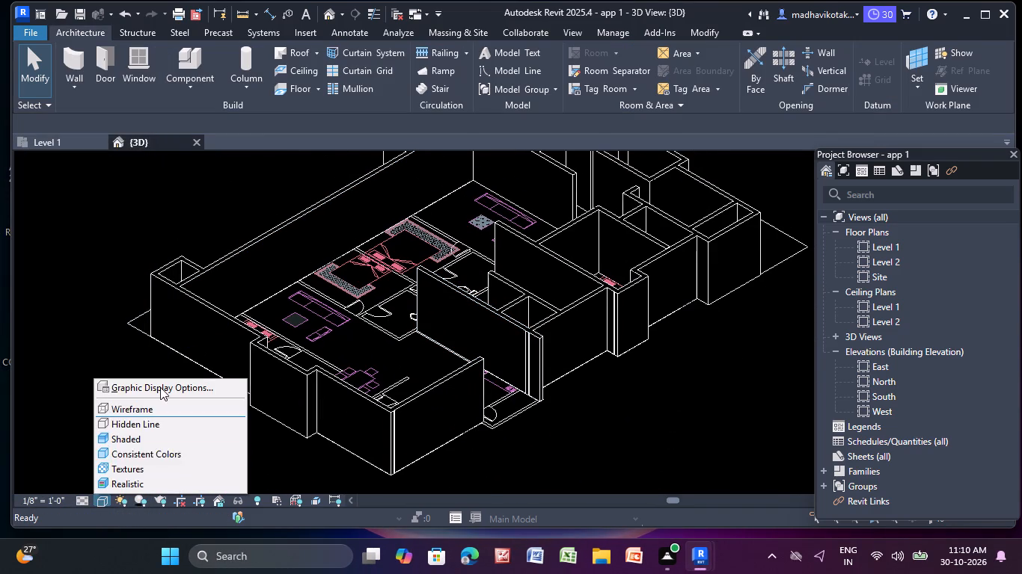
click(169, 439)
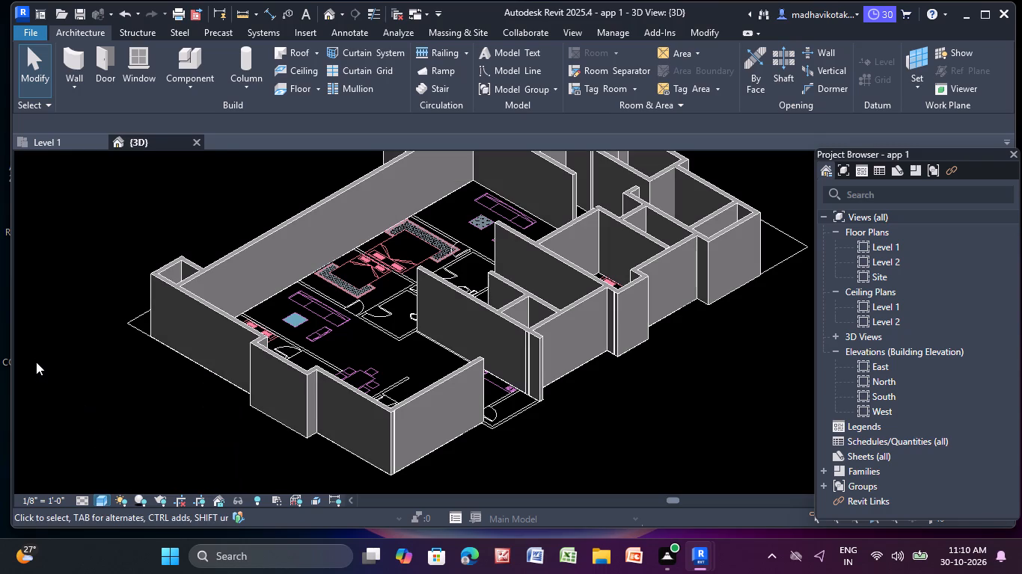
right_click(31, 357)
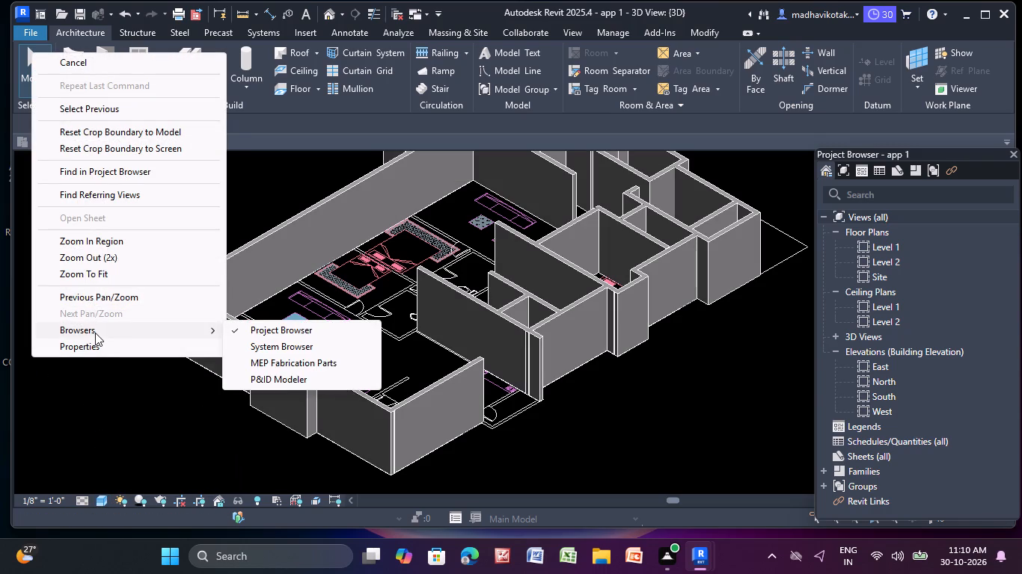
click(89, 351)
Examine the shaded apartment model in 3D, checking the heights of its walls.
scroll(448, 336, down, 3)
middle_drag(449, 346, 429, 392)
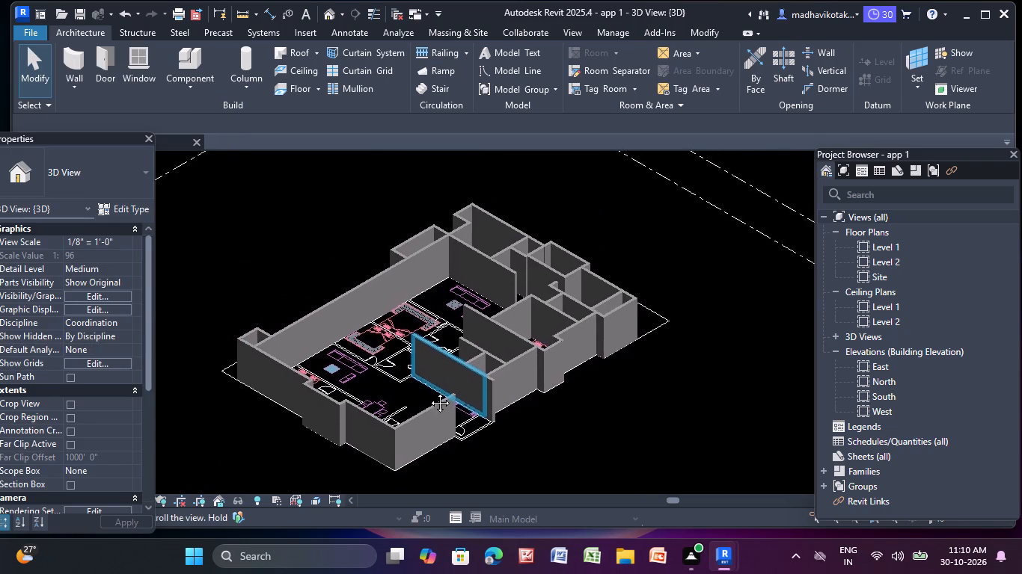
middle_drag(429, 392, 411, 399)
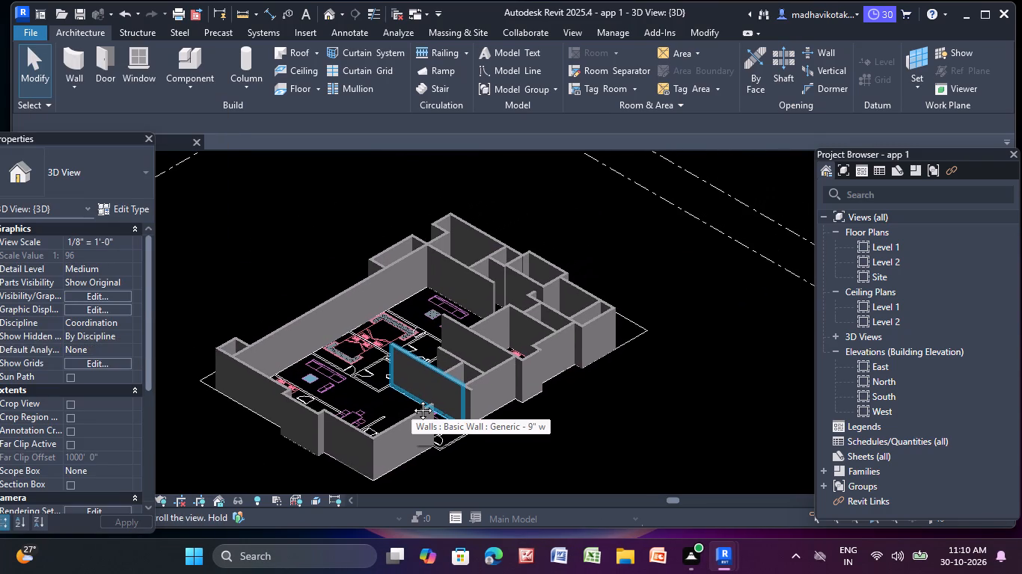
middle_drag(411, 399, 424, 392)
scroll(423, 359, up, 3)
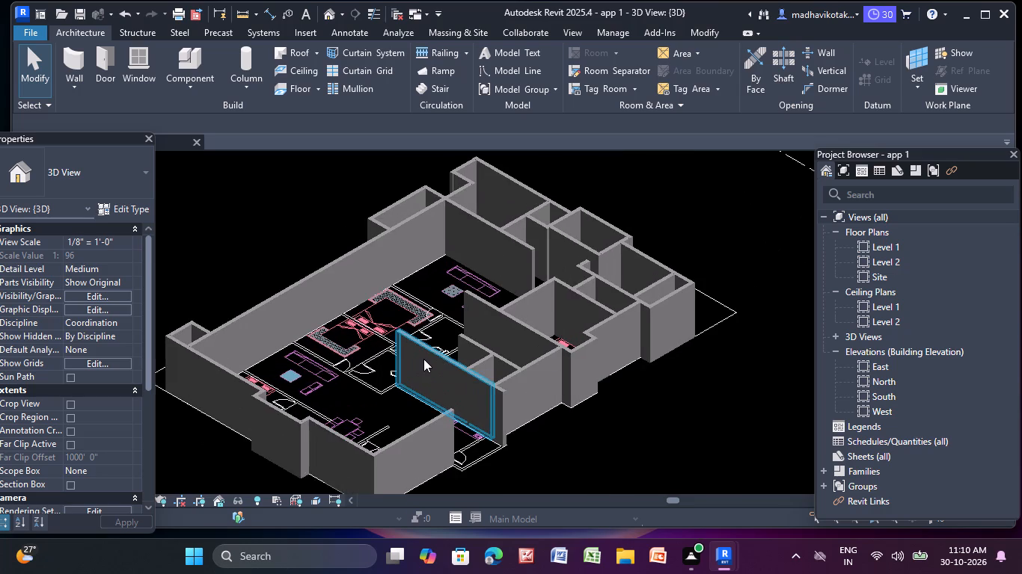
scroll(423, 359, up, 2)
scroll(428, 366, down, 5)
middle_drag(432, 375, 455, 355)
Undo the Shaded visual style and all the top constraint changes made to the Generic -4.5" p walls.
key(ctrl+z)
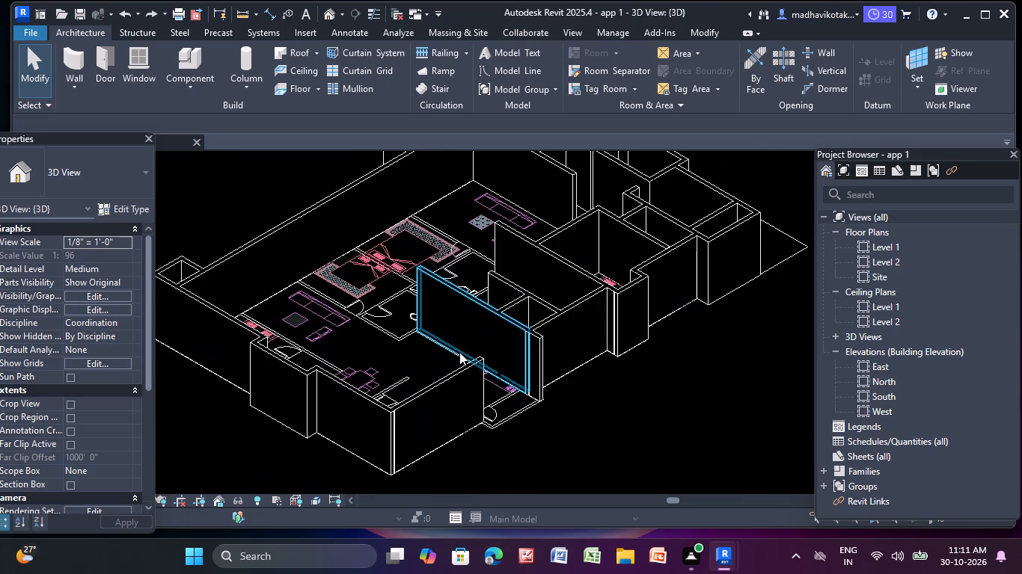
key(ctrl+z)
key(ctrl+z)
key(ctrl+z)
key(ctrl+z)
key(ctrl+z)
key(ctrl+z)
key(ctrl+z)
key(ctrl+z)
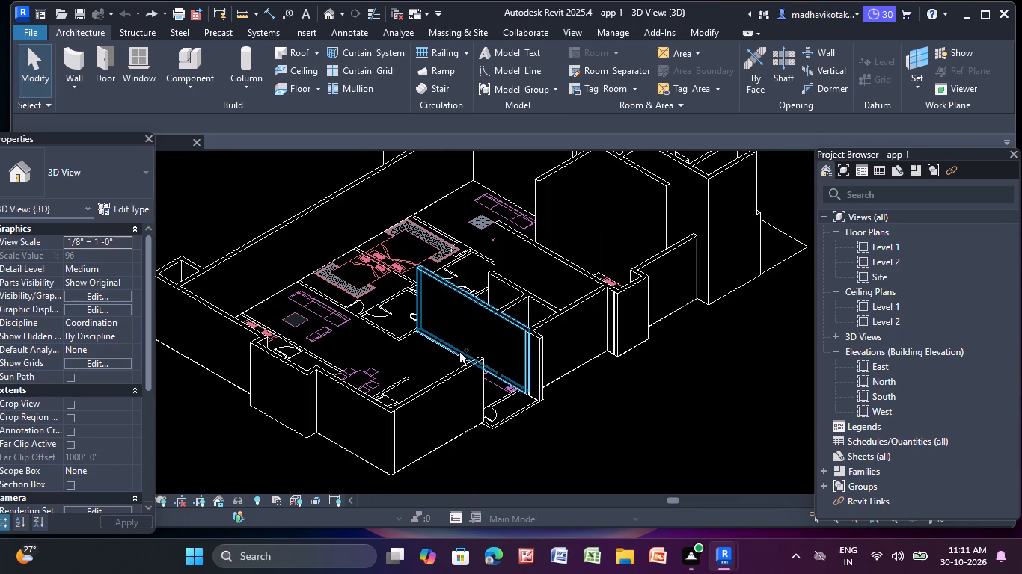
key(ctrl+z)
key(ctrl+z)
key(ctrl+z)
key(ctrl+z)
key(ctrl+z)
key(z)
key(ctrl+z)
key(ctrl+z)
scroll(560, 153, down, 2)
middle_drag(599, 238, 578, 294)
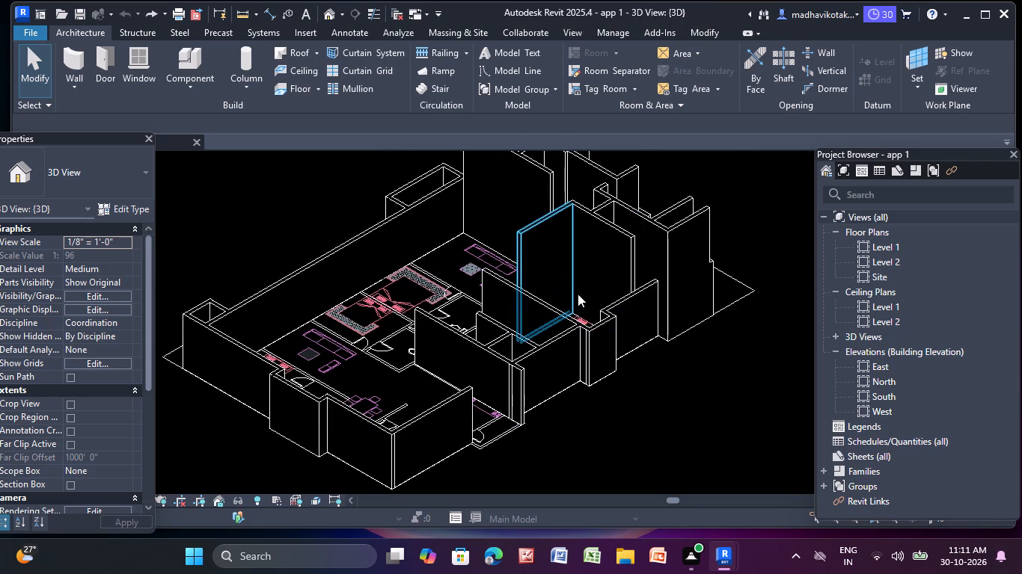
Set the 3D view's visual style to Shaded.
click(147, 142)
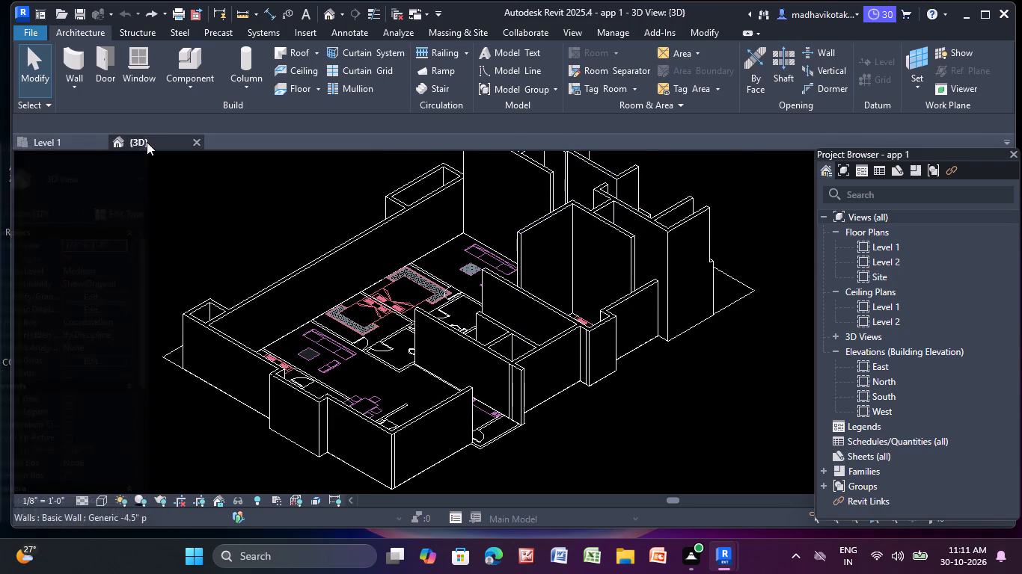
click(96, 500)
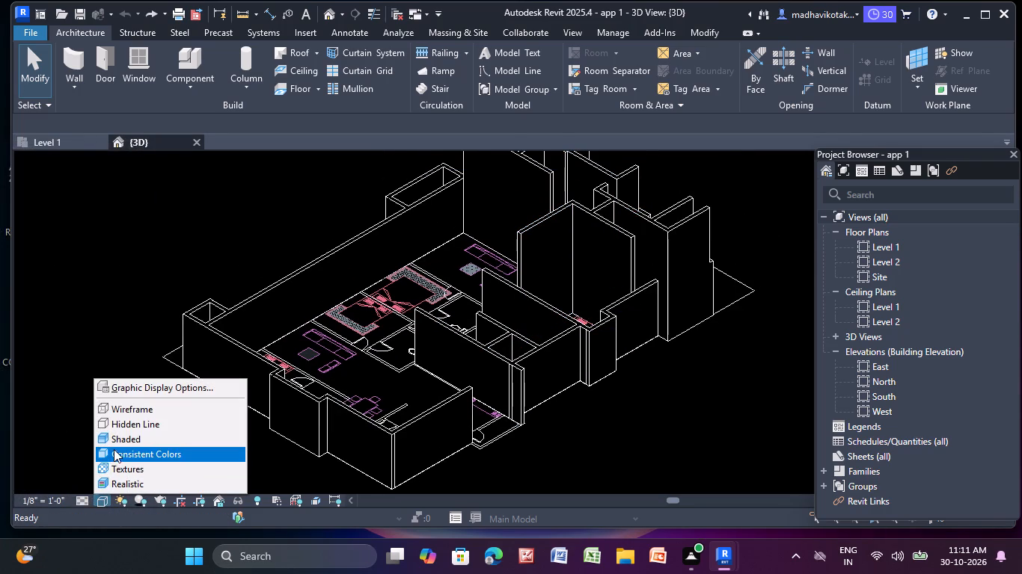
click(143, 445)
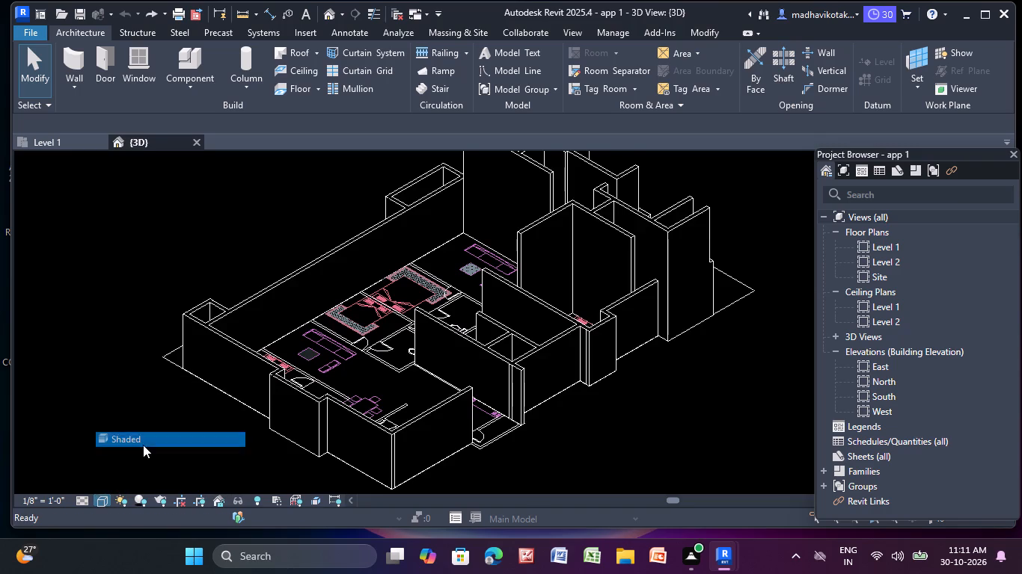
Select all instances of the Generic -4.5" p wall and set their top constraint to Up to level: Level 2.
click(538, 249)
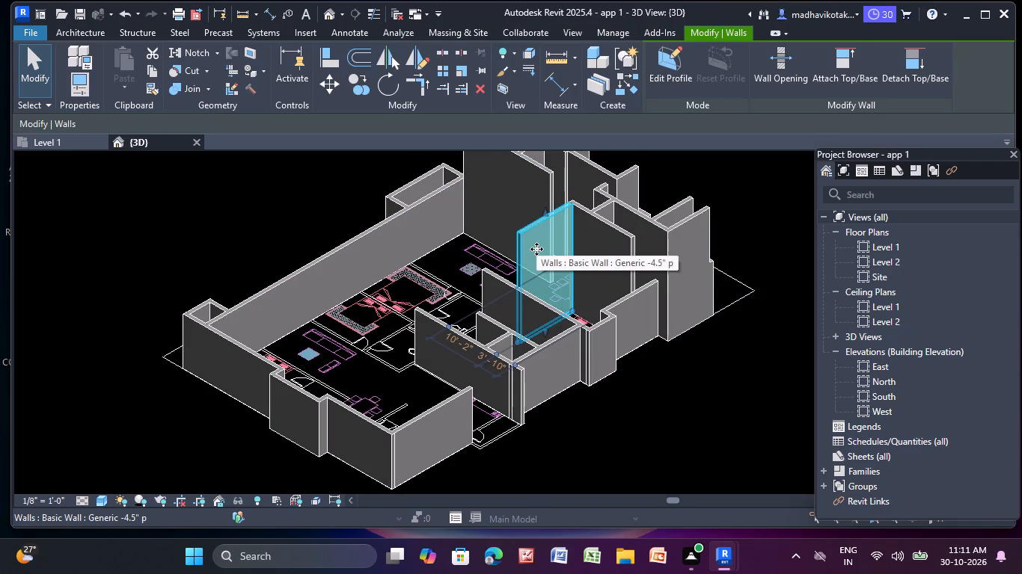
text(sa)
right_click(120, 351)
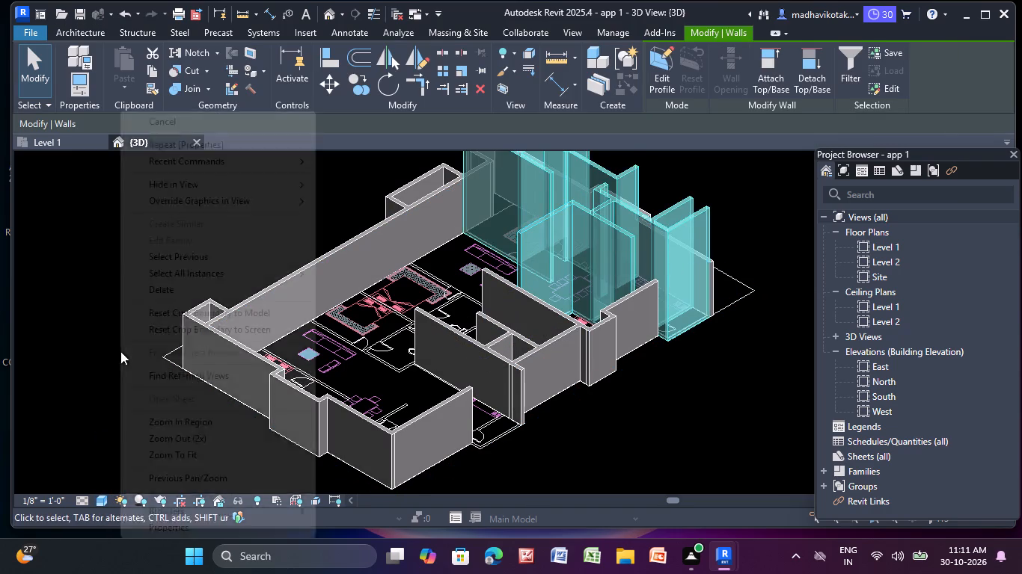
click(162, 520)
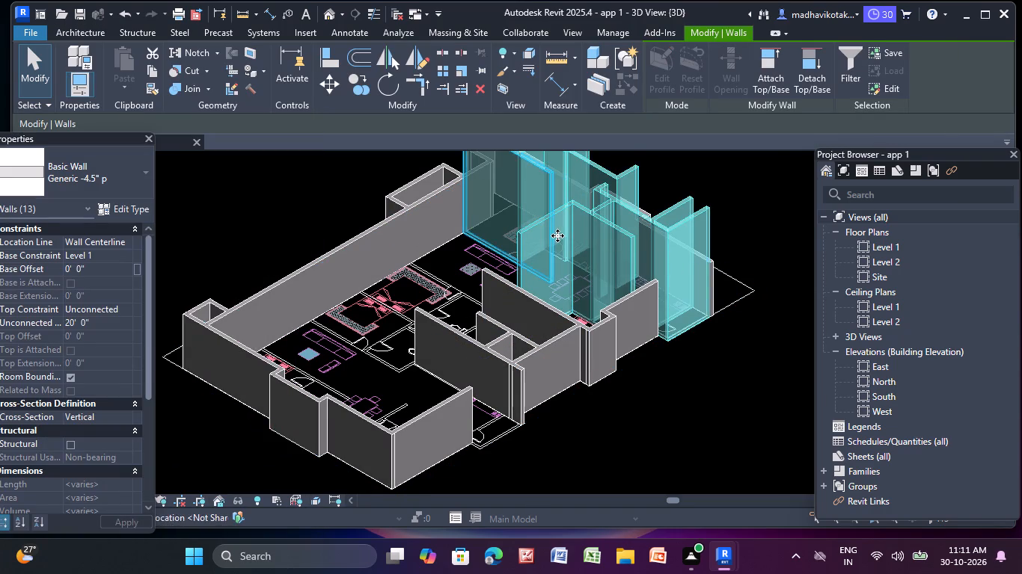
scroll(507, 279, down, 2)
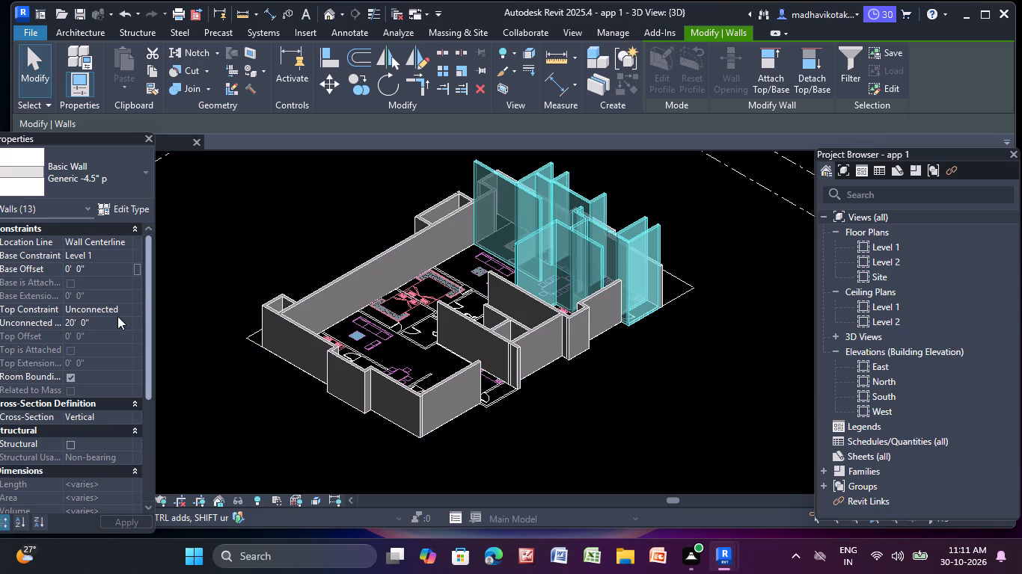
click(127, 312)
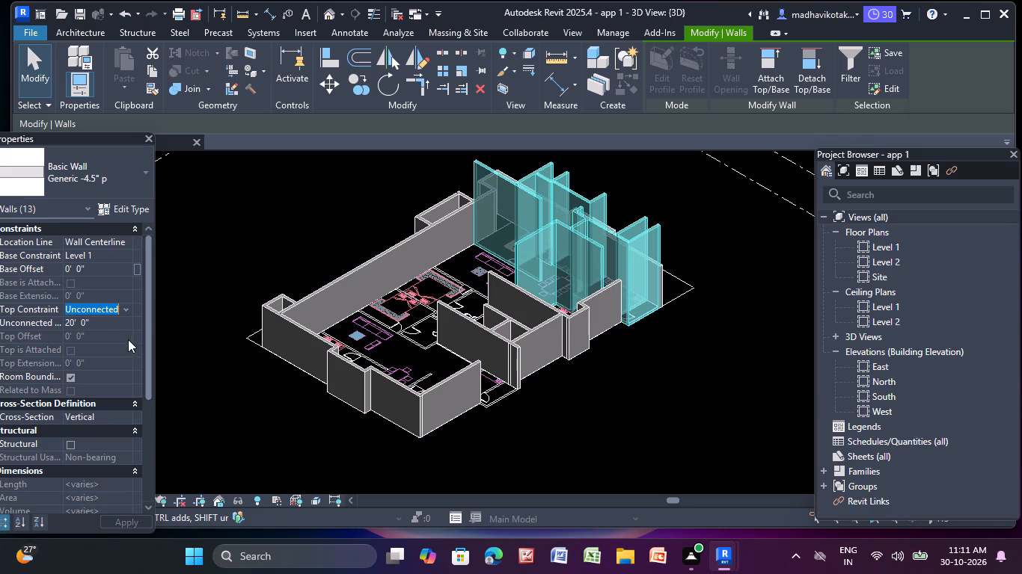
click(127, 343)
click(308, 198)
scroll(557, 392, up, 5)
scroll(553, 333, down, 5)
Open the Level 1 floor plan and examine the drawing's rooms for interior walls still to model.
double_click(919, 247)
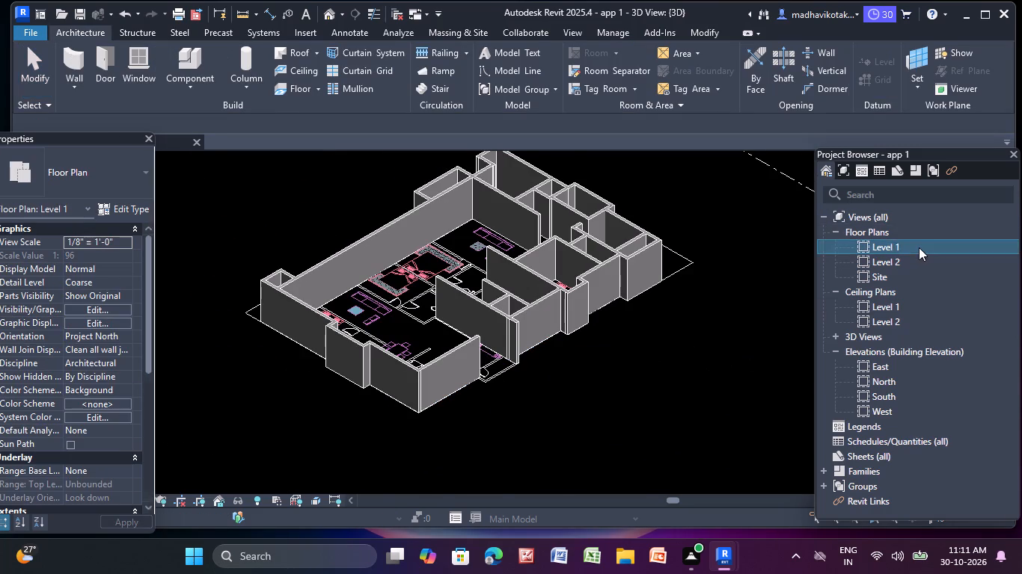
scroll(919, 247, down, 5)
scroll(538, 333, down, 3)
middle_drag(527, 343, 435, 213)
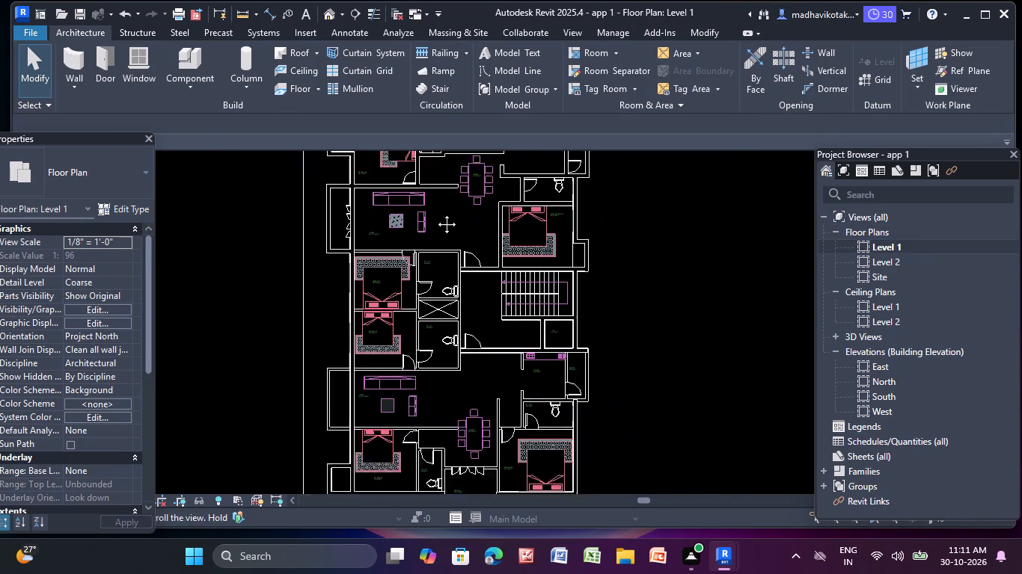
middle_drag(435, 213, 435, 212)
scroll(353, 303, up, 5)
scroll(516, 250, up, 6)
scroll(540, 233, down, 7)
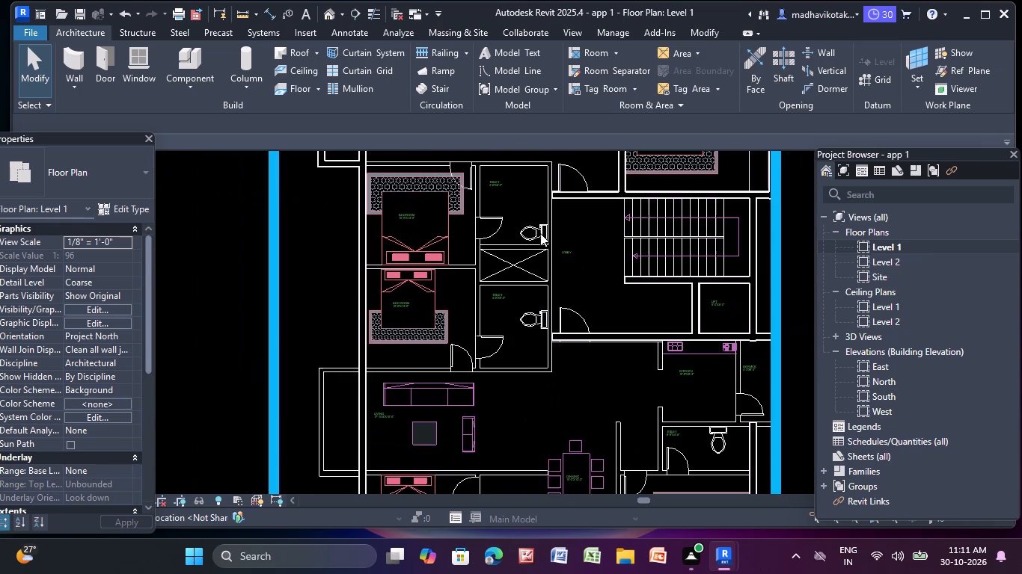
middle_drag(538, 362, 512, 280)
middle_drag(505, 452, 492, 268)
middle_drag(492, 268, 490, 268)
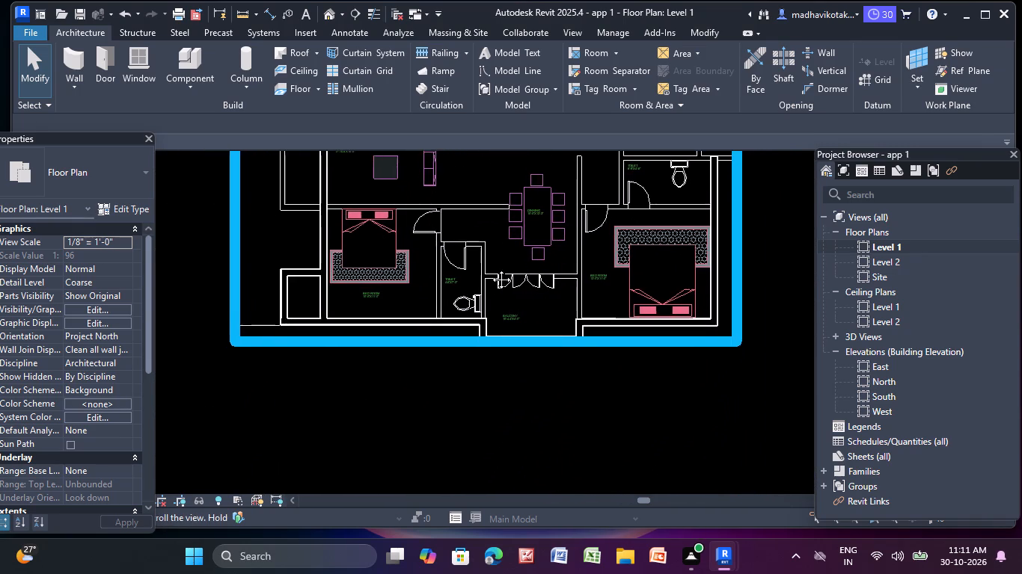
middle_drag(490, 268, 477, 573)
middle_drag(519, 311, 527, 426)
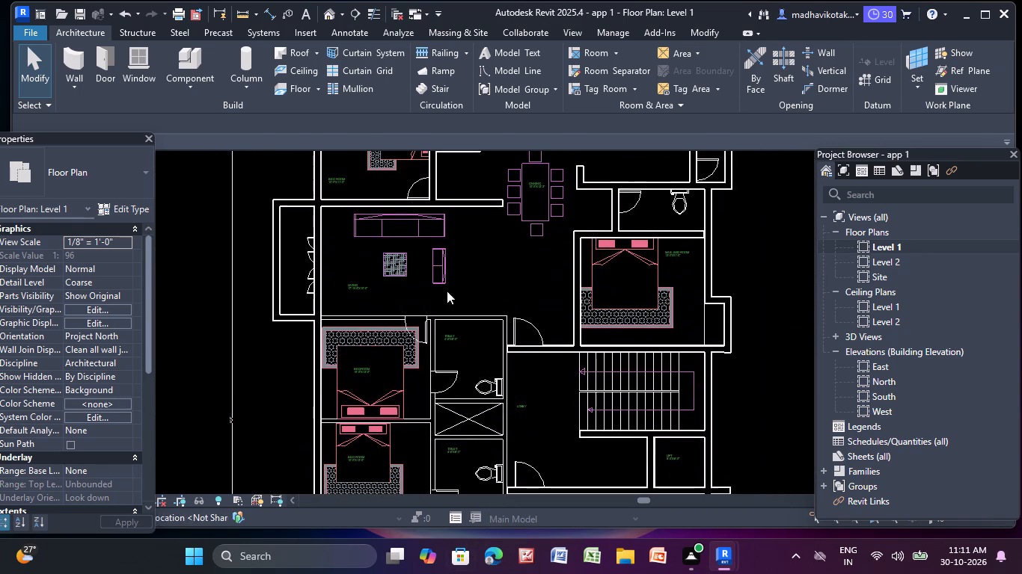
scroll(460, 0, down, 1)
middle_drag(407, 312, 386, 271)
scroll(379, 266, up, 4)
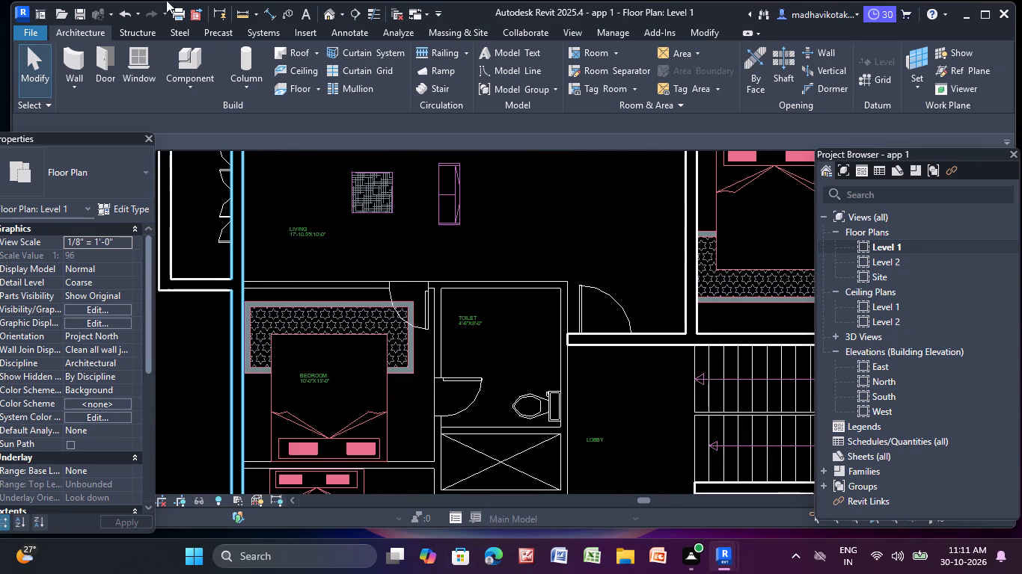
Draw a Generic -4.5" p wall from the 9" exterior wall along the upper bedroom and toilet boundary, ending at the toilet's lobby-side corner.
click(70, 61)
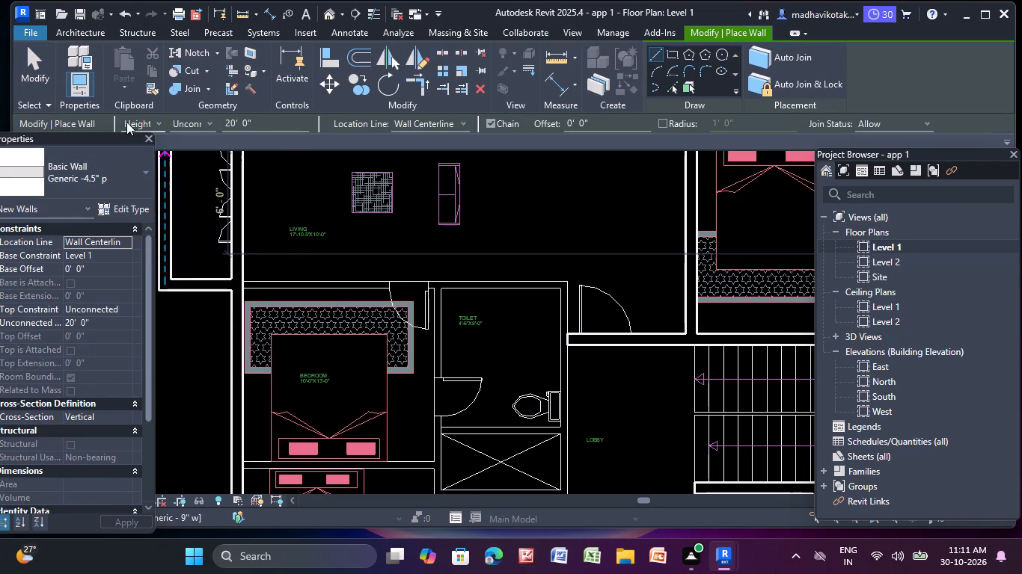
scroll(231, 306, up, 3)
scroll(255, 404, up, 2)
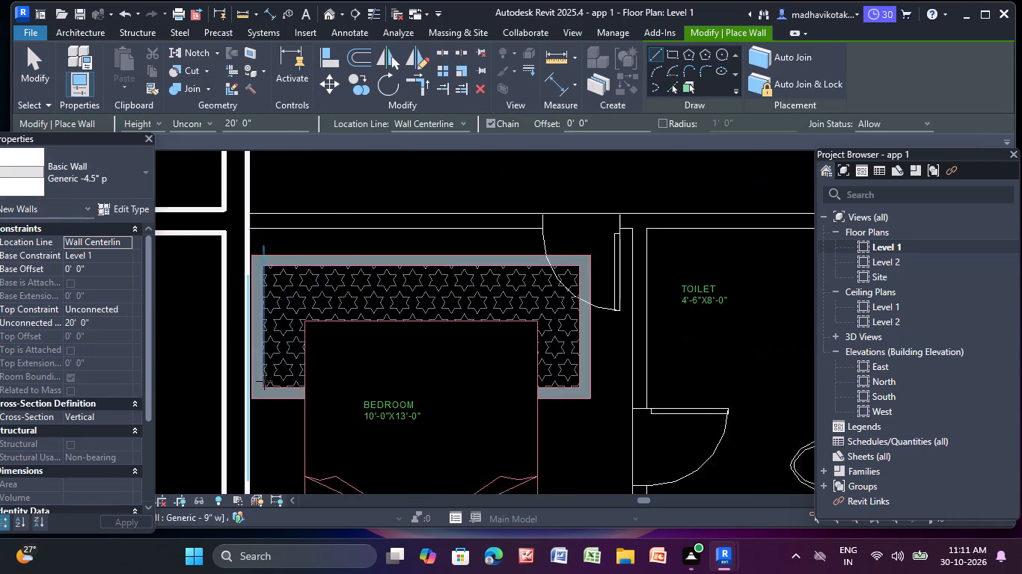
scroll(264, 381, up, 2)
middle_drag(320, 249, 314, 318)
scroll(239, 245, up, 4)
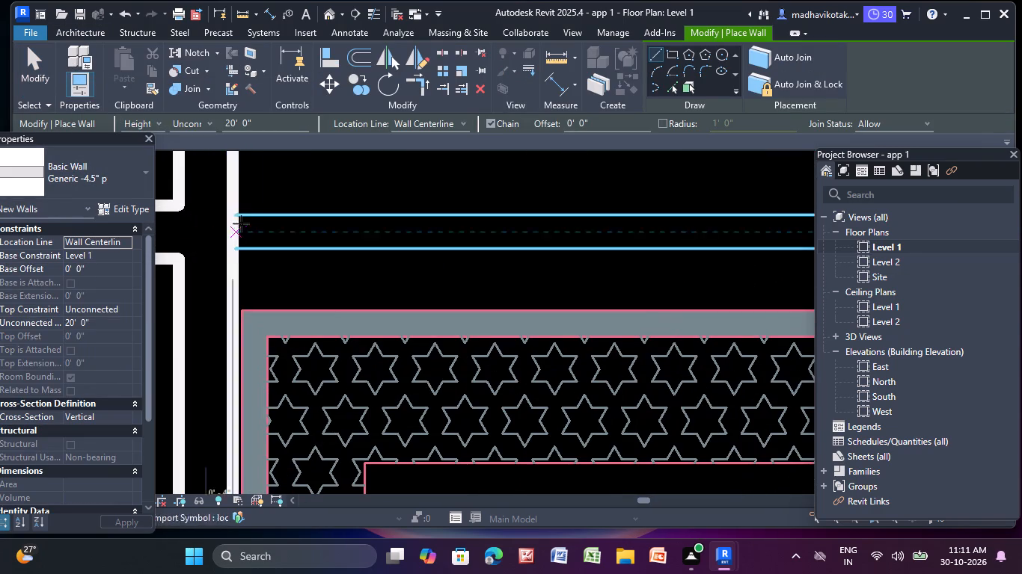
click(232, 232)
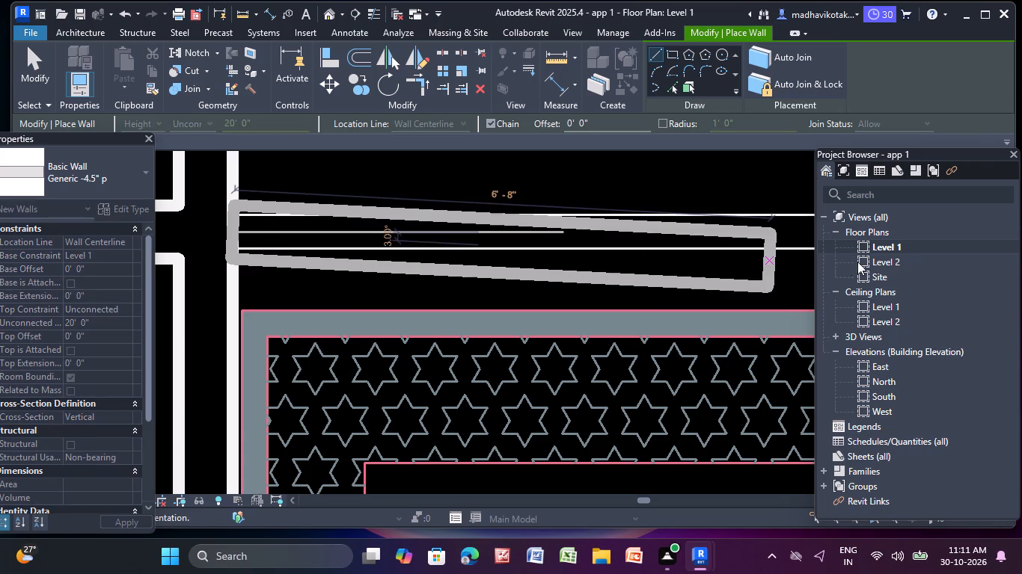
scroll(774, 221, down, 3)
middle_drag(783, 230, 390, 243)
scroll(390, 243, up, 1)
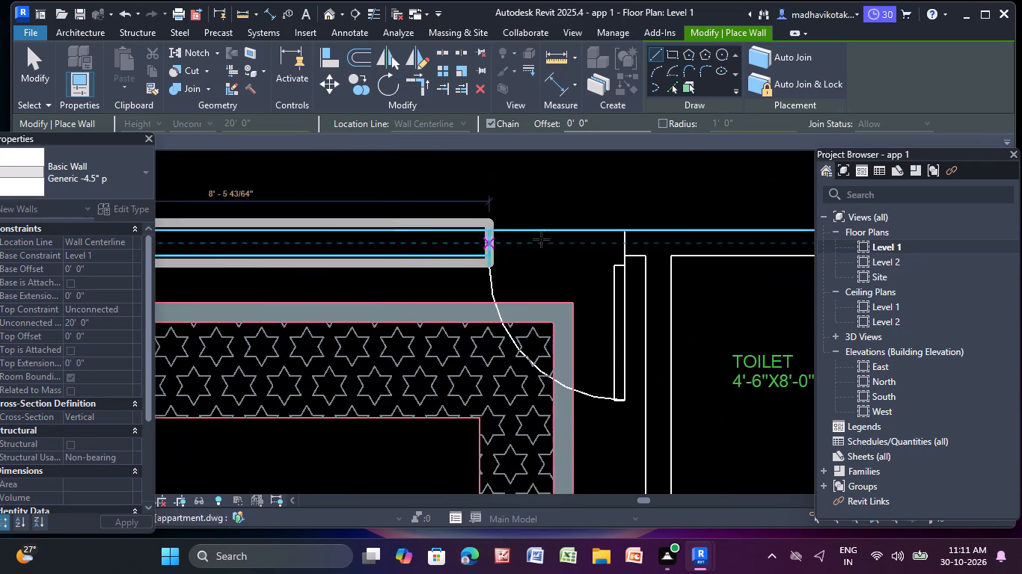
scroll(745, 251, down, 4)
middle_drag(745, 251, 337, 262)
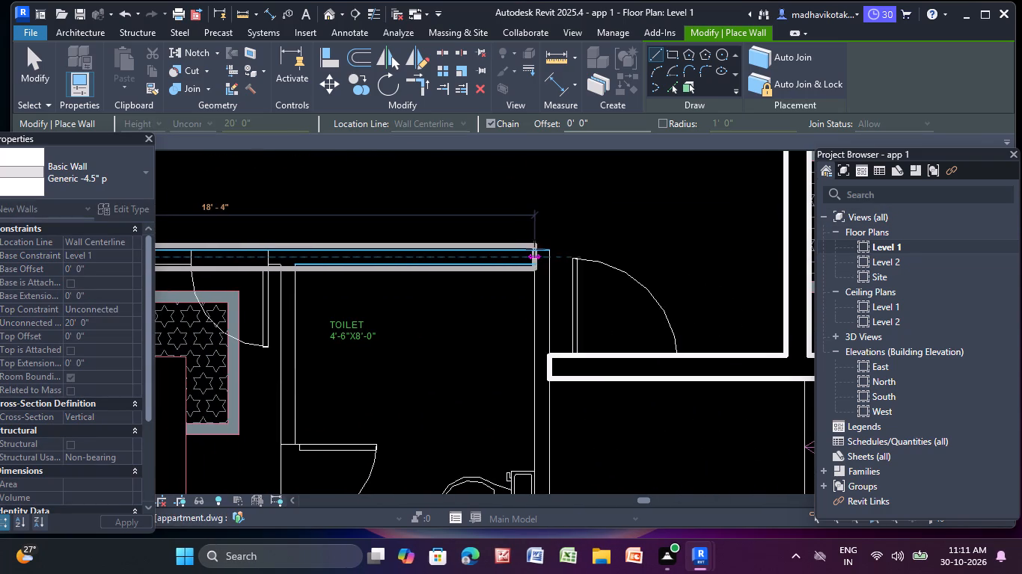
scroll(551, 252, up, 4)
click(549, 251)
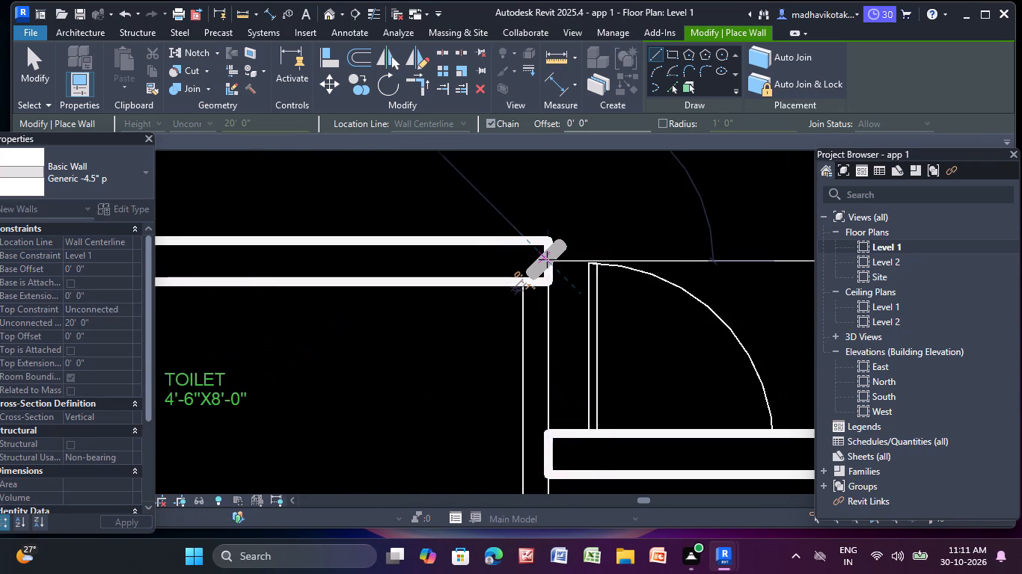
key(Escape)
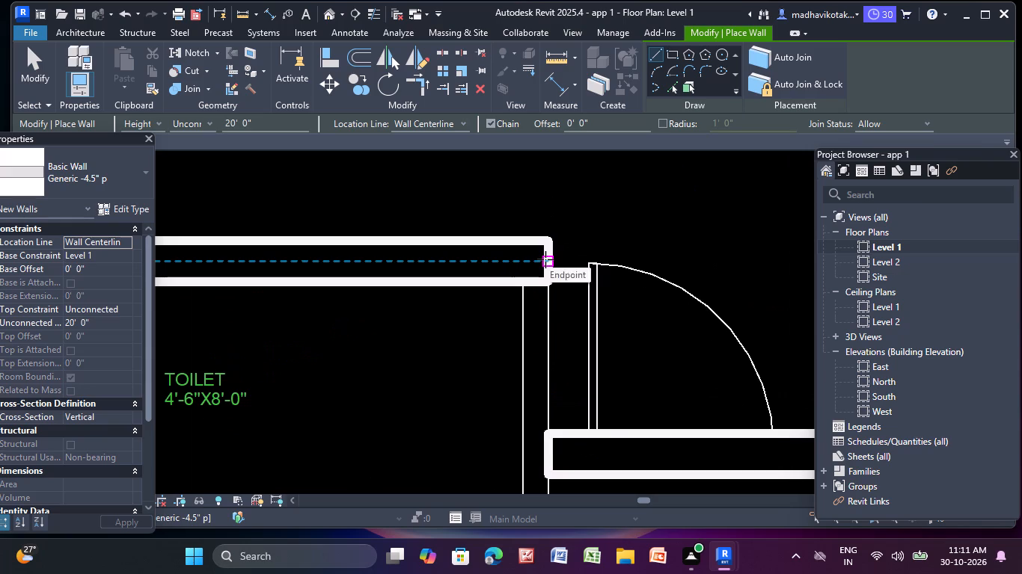
Draw a Generic -4.5" p wall between the two bedrooms and the toilets, from the new wall down to the lower living room boundary.
scroll(518, 294, down, 5)
middle_drag(241, 383, 342, 300)
scroll(389, 211, up, 4)
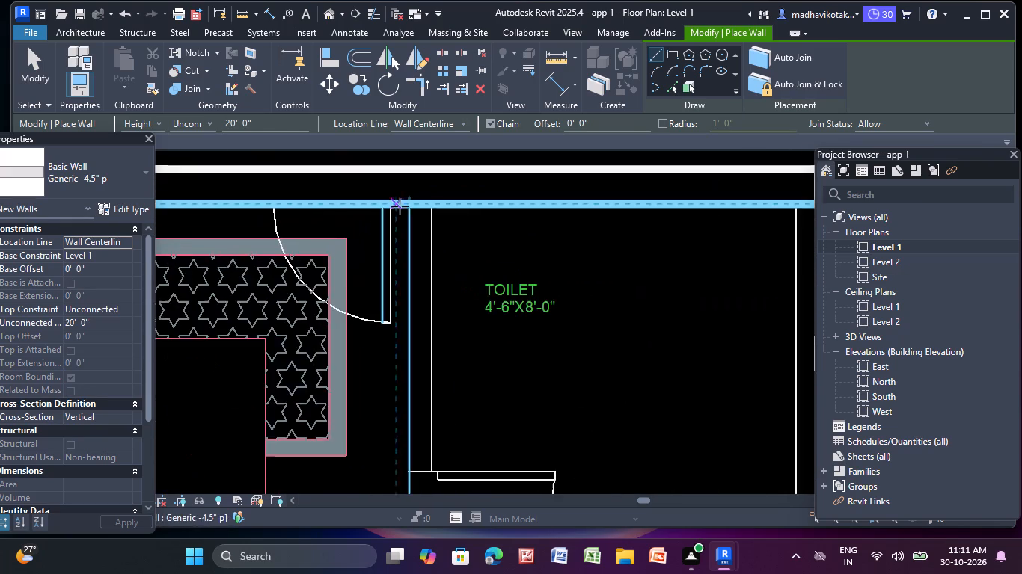
scroll(426, 203, down, 3)
scroll(437, 207, up, 4)
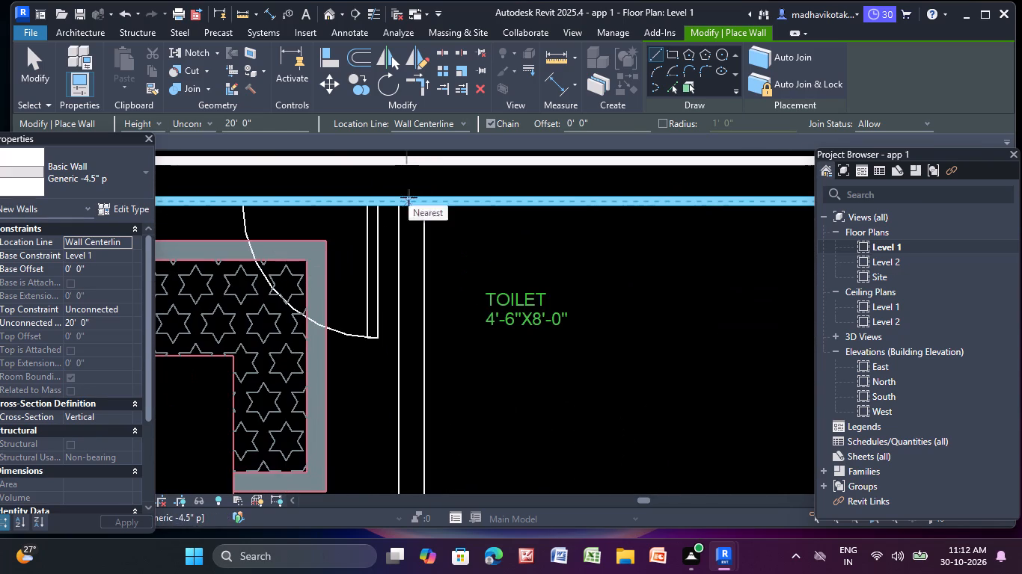
click(409, 197)
scroll(427, 386, down, 4)
middle_drag(426, 389, 396, 113)
scroll(400, 117, down, 1)
scroll(386, 410, down, 1)
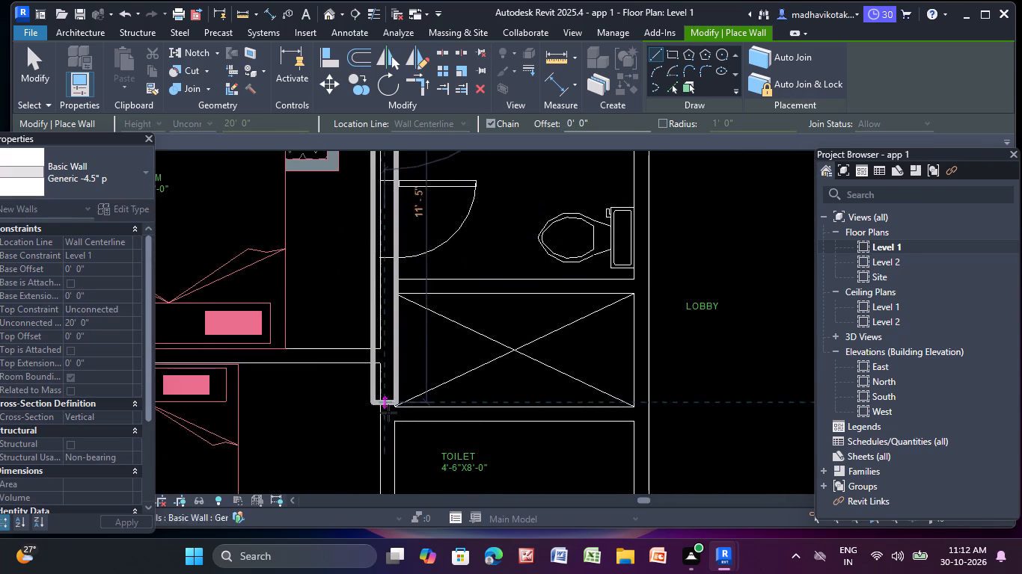
scroll(388, 413, down, 3)
middle_drag(399, 300, 383, 188)
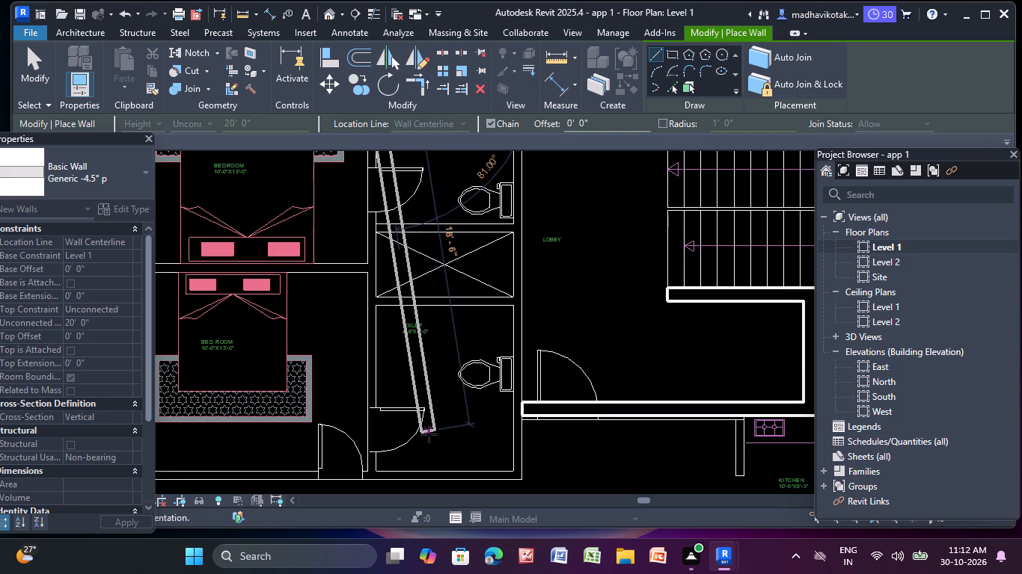
middle_drag(429, 434, 411, 288)
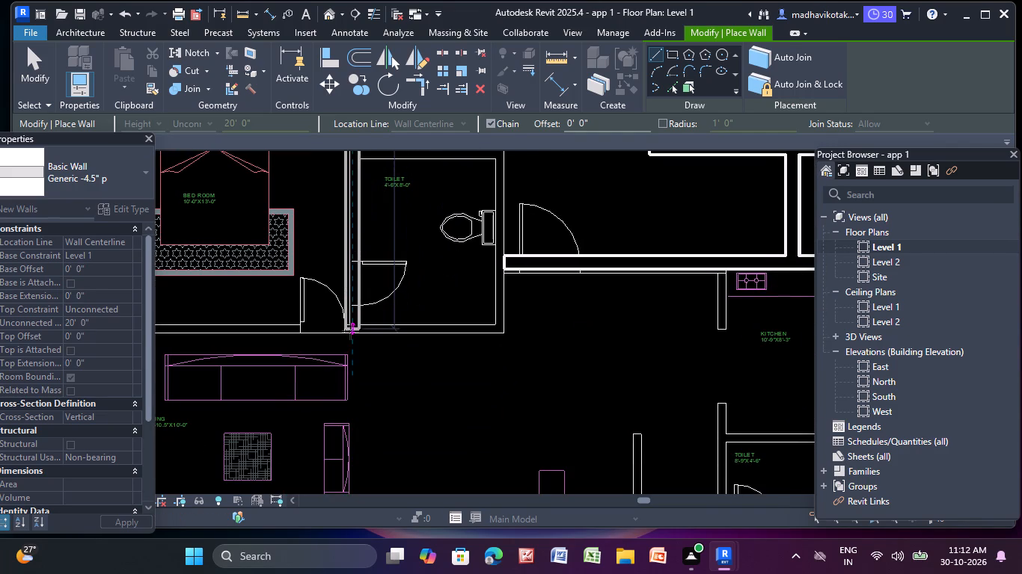
scroll(350, 331, up, 4)
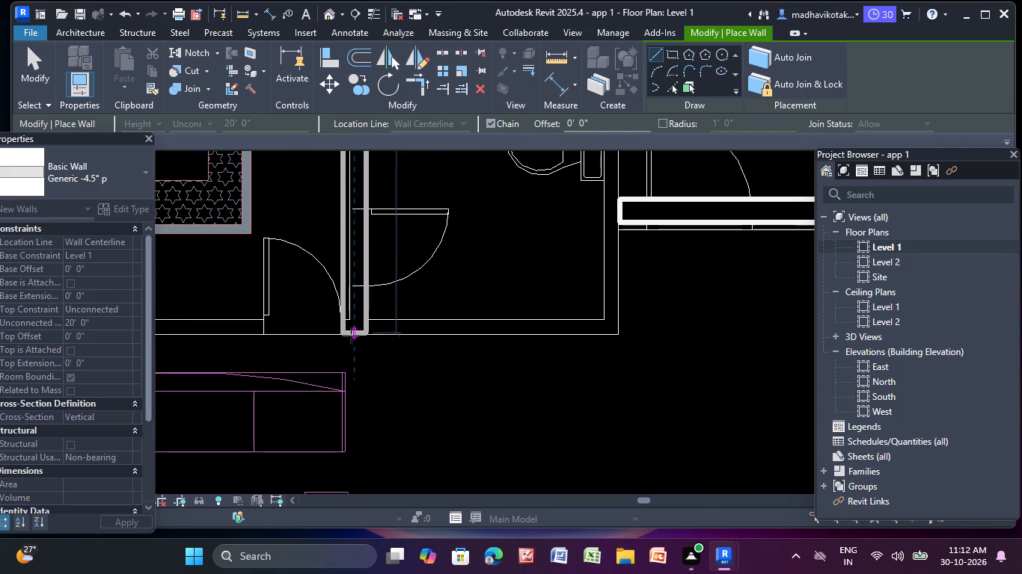
scroll(356, 333, up, 5)
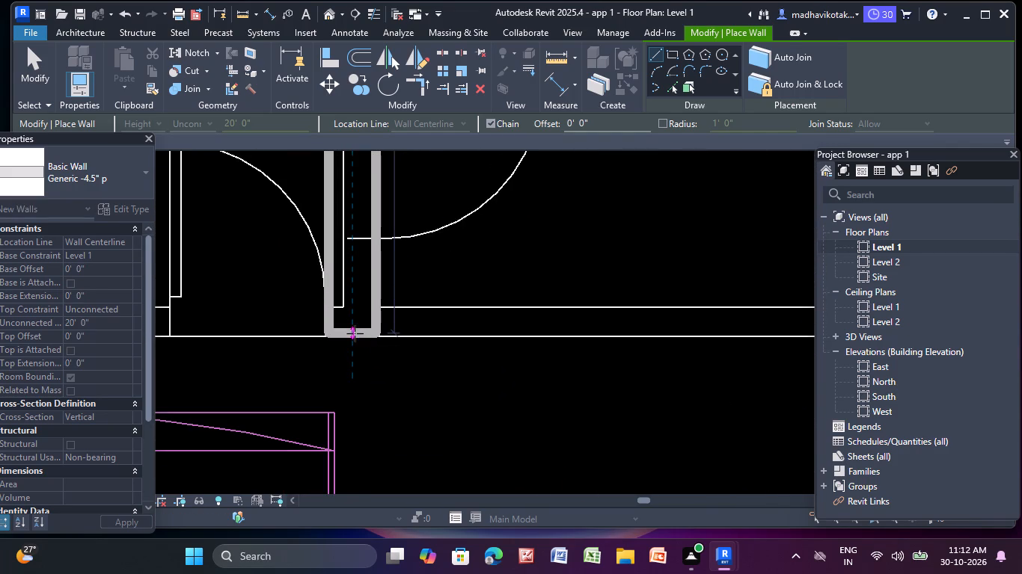
click(353, 334)
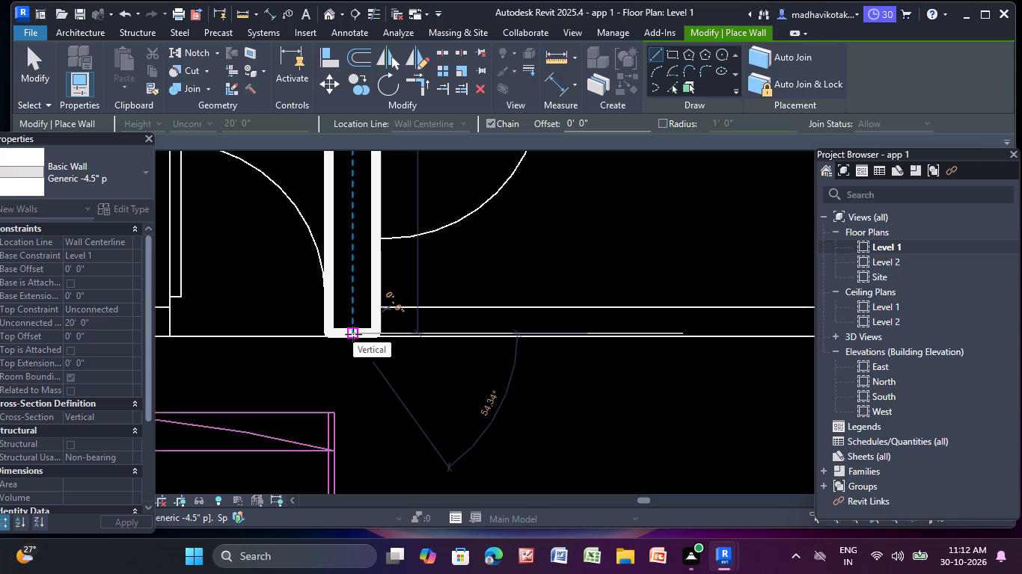
key(Escape)
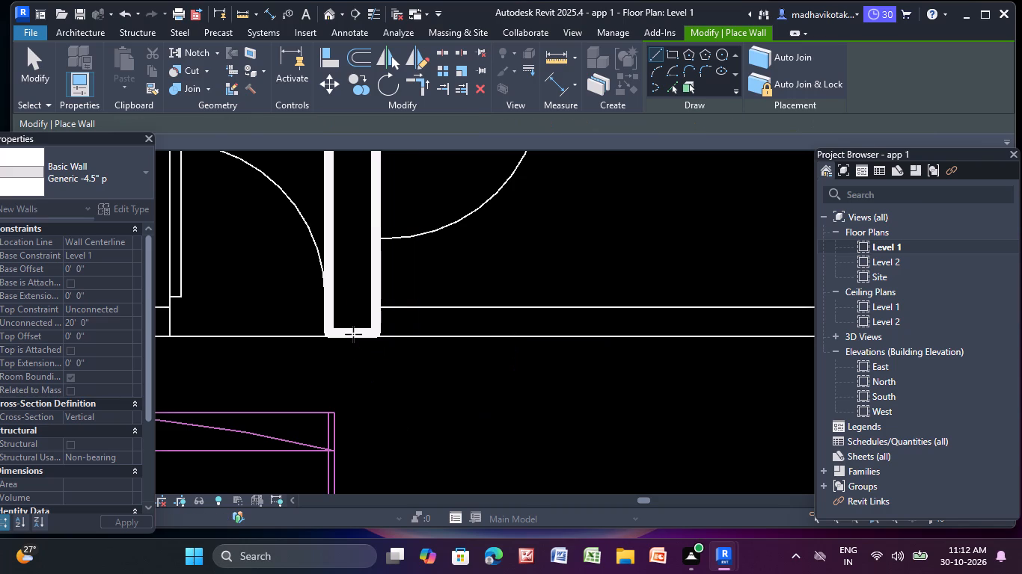
Draw a Generic -4.5" p wall along the lower bedroom and toilet boundary, from the 9" exterior wall to the toilet's lobby-side corner.
scroll(364, 327, down, 3)
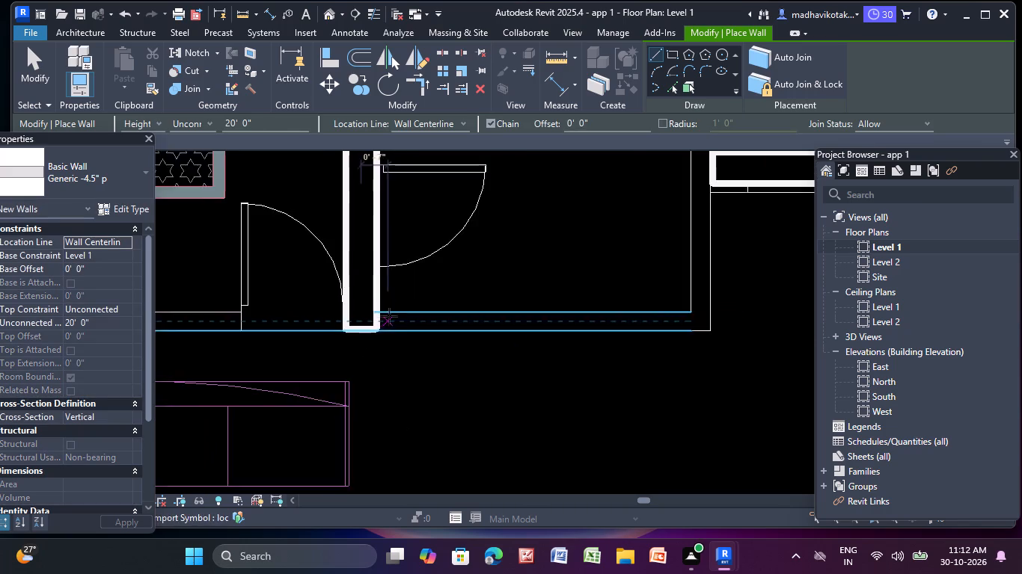
middle_drag(388, 316, 384, 463)
scroll(413, 422, down, 3)
middle_drag(414, 422, 487, 303)
middle_drag(109, 342, 393, 342)
scroll(98, 331, up, 1)
scroll(310, 350, down, 2)
middle_drag(310, 349, 527, 377)
scroll(389, 357, up, 7)
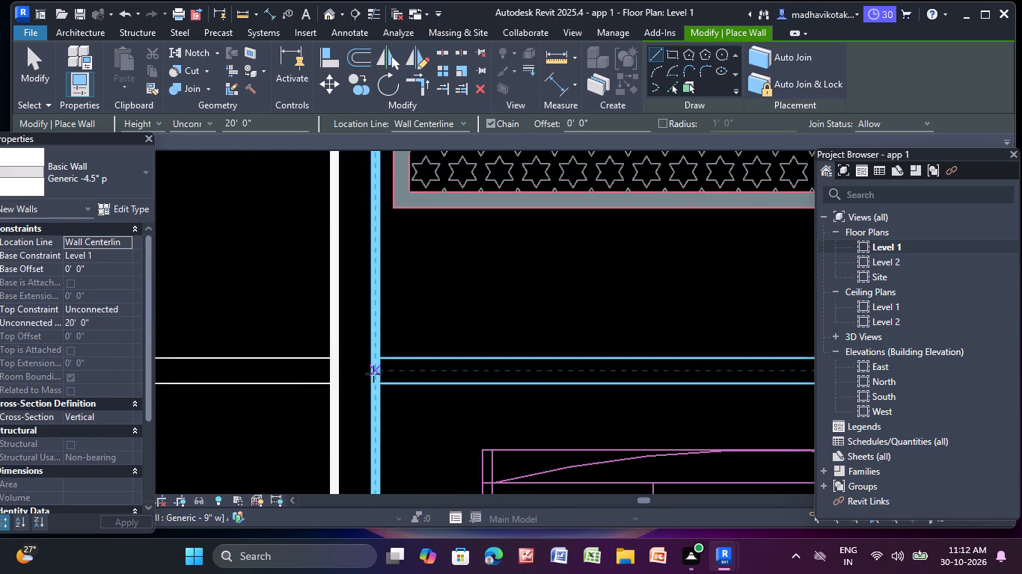
click(377, 371)
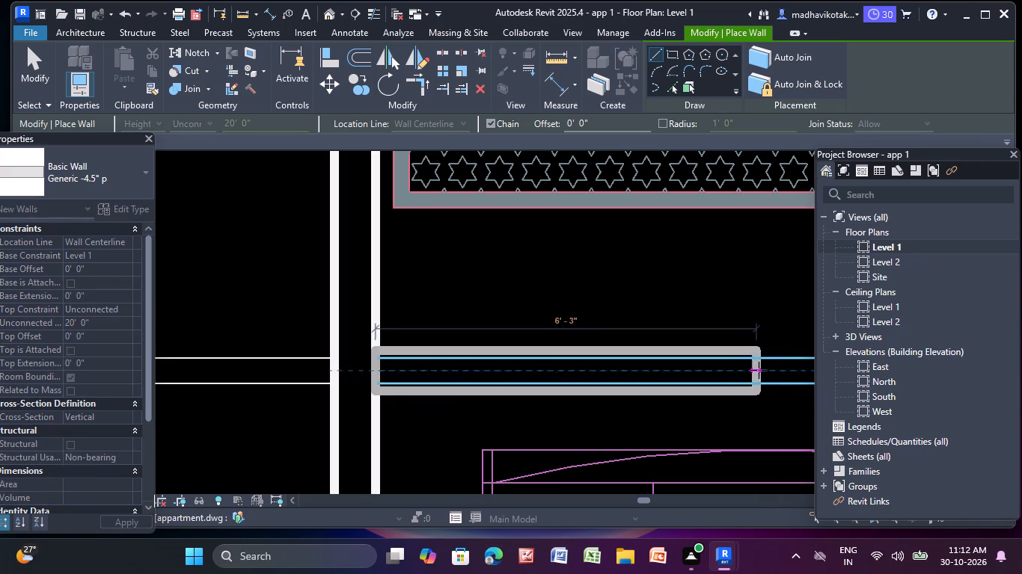
scroll(756, 368, down, 4)
middle_drag(756, 368, 179, 355)
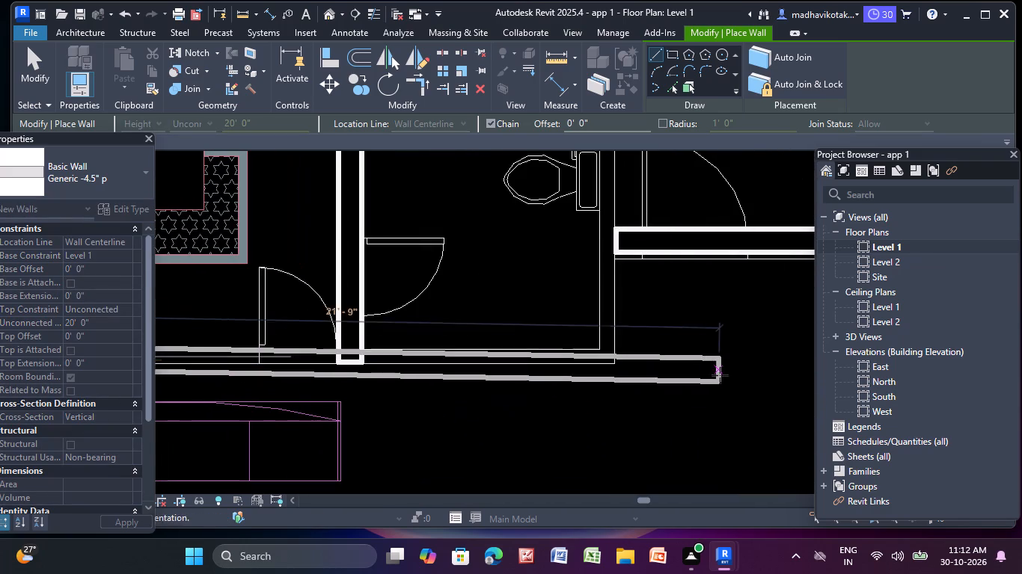
scroll(618, 343, up, 5)
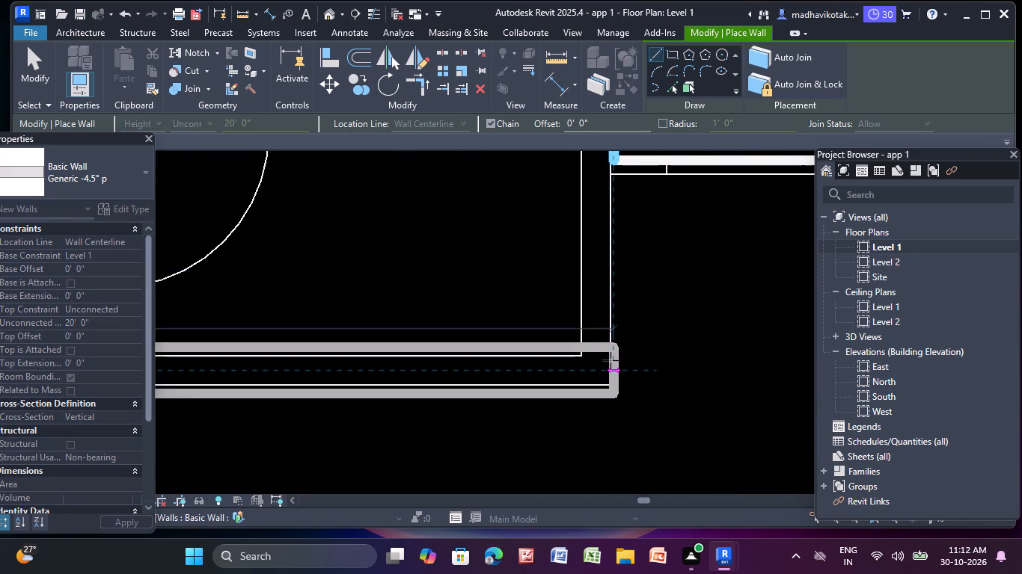
click(611, 360)
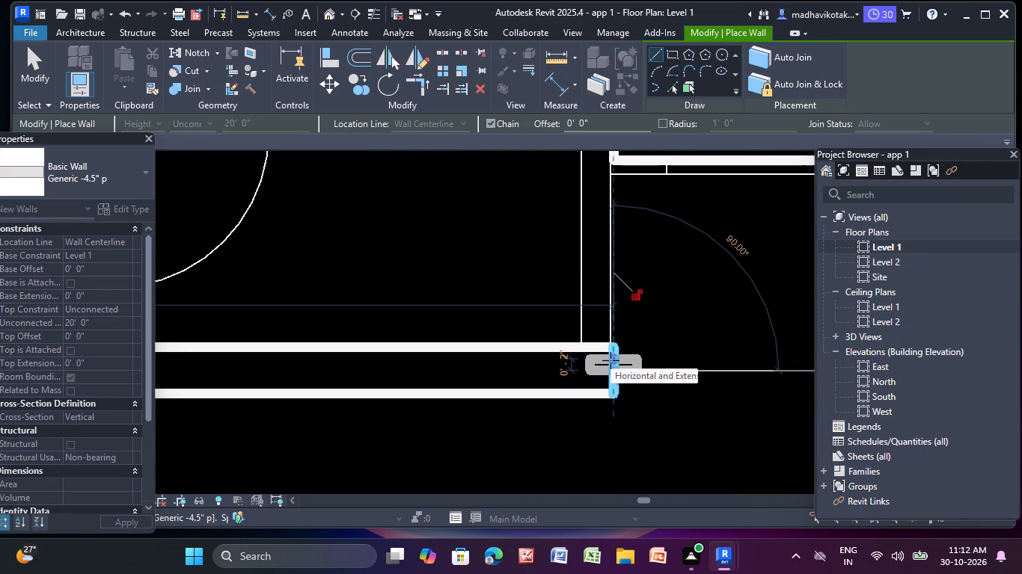
key(Escape)
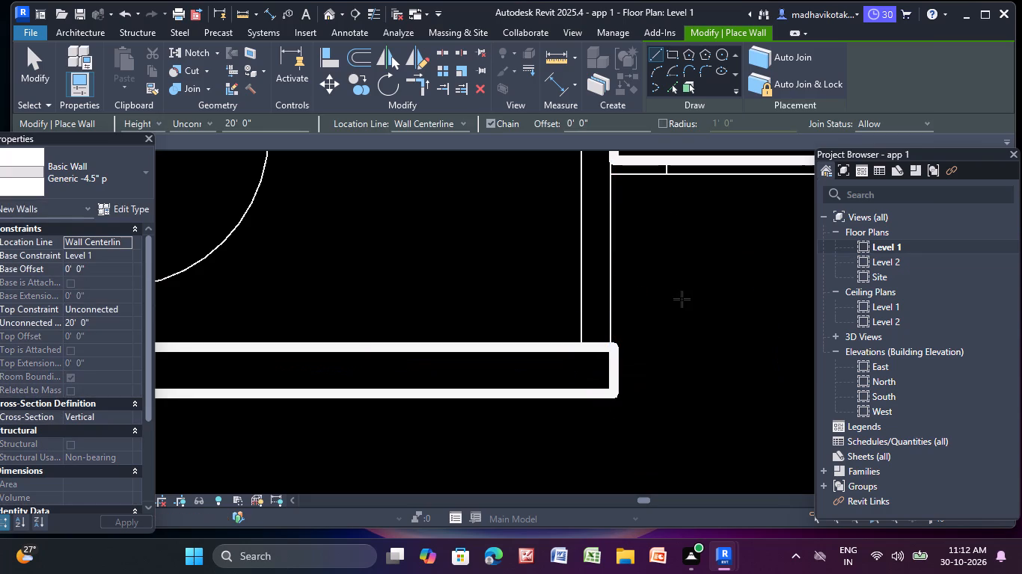
Draw a Generic -4.5" p wall along the lobby side of the toilets, from the lower boundary wall up to the upper boundary wall.
scroll(596, 333, up, 5)
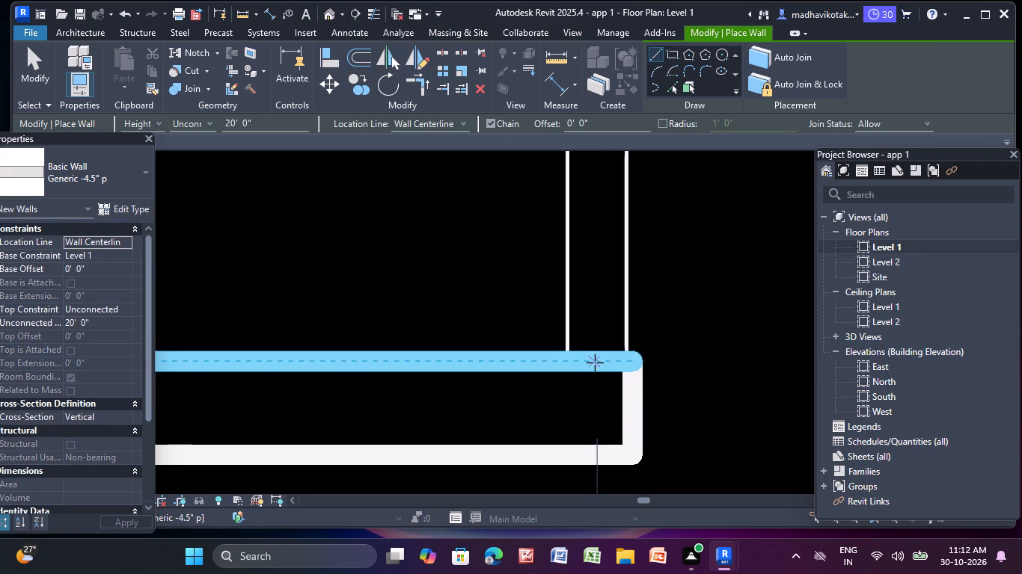
click(598, 361)
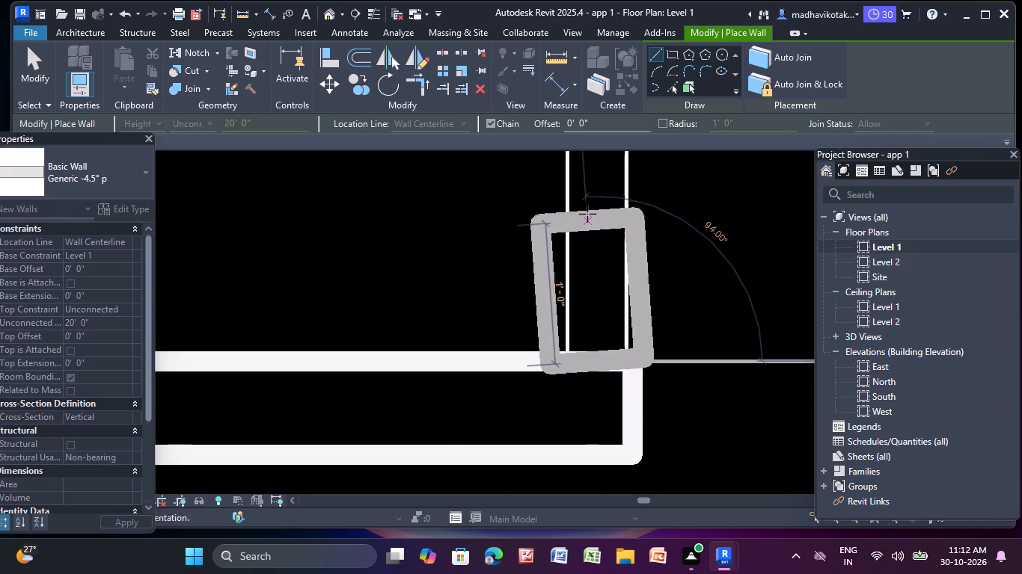
scroll(610, 185, down, 5)
middle_drag(613, 187, 576, 514)
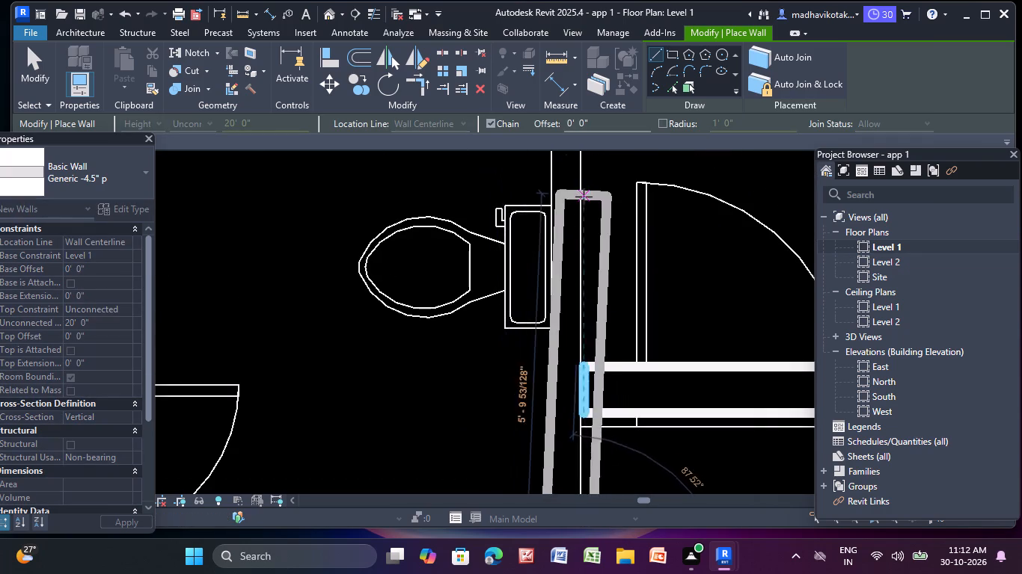
scroll(584, 197, down, 3)
middle_drag(584, 197, 535, 438)
scroll(533, 194, down, 3)
middle_drag(543, 200, 518, 348)
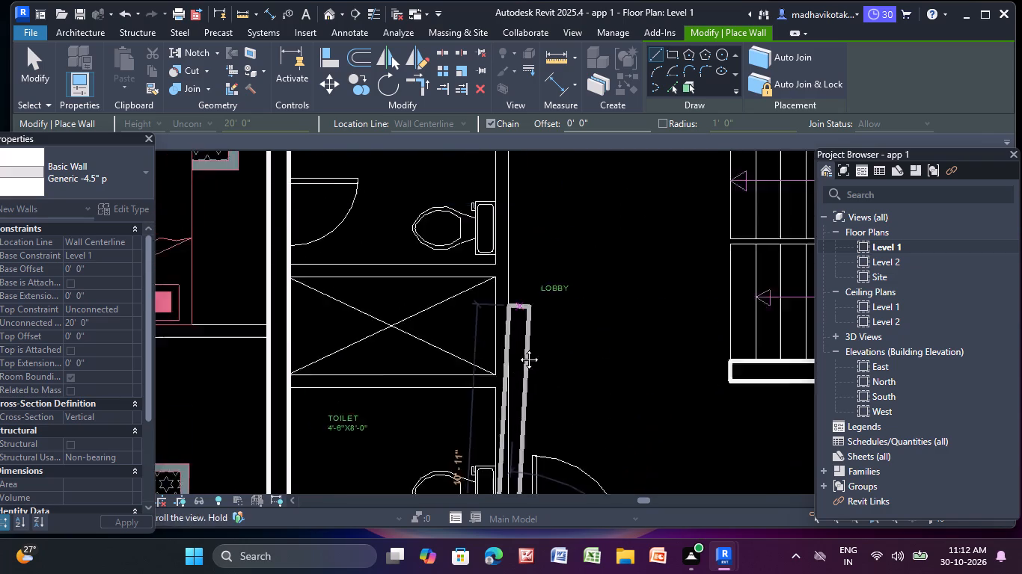
middle_drag(518, 348, 521, 427)
scroll(510, 197, down, 5)
middle_drag(509, 198, 504, 269)
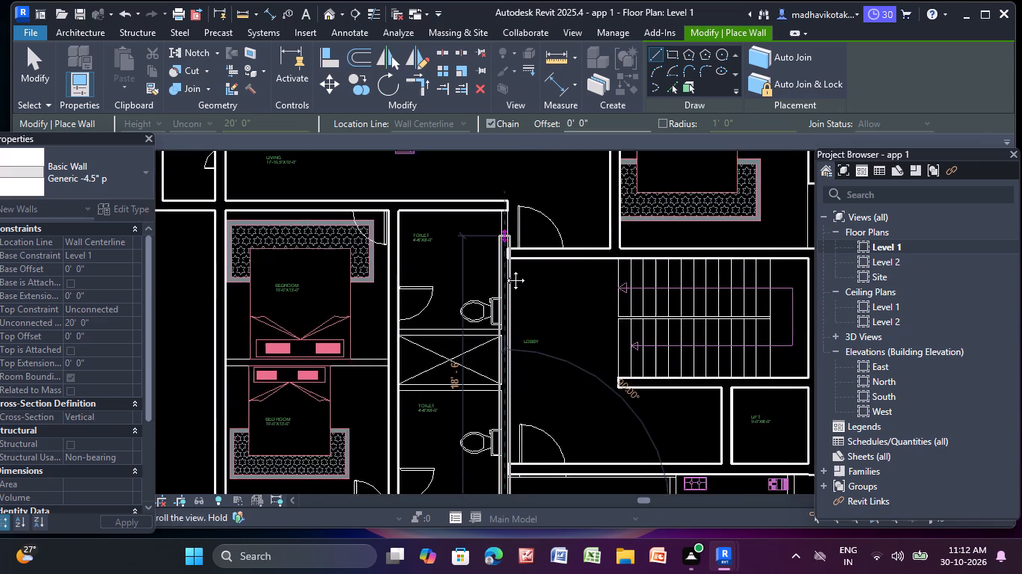
middle_drag(504, 269, 498, 313)
scroll(492, 288, up, 8)
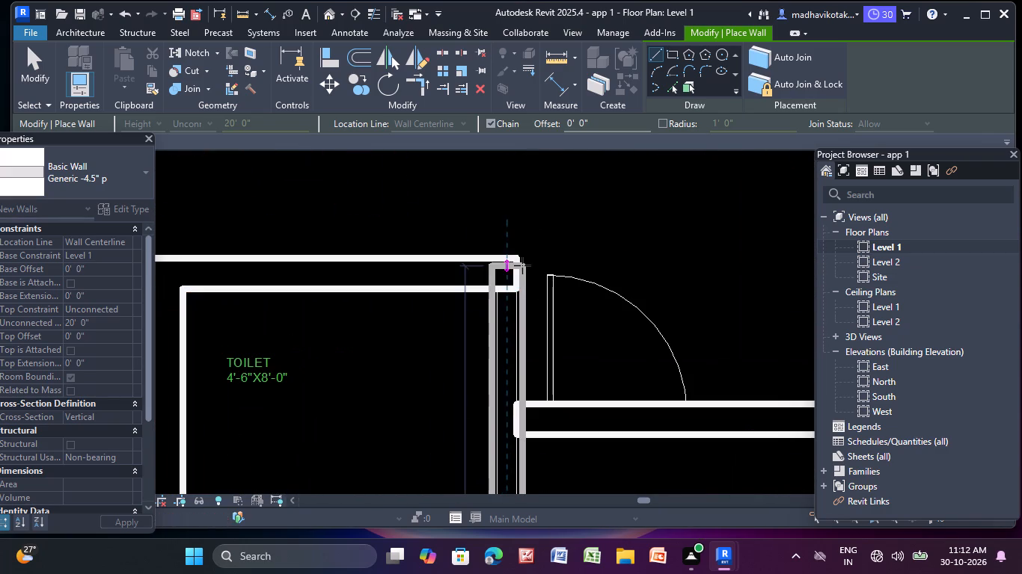
click(512, 288)
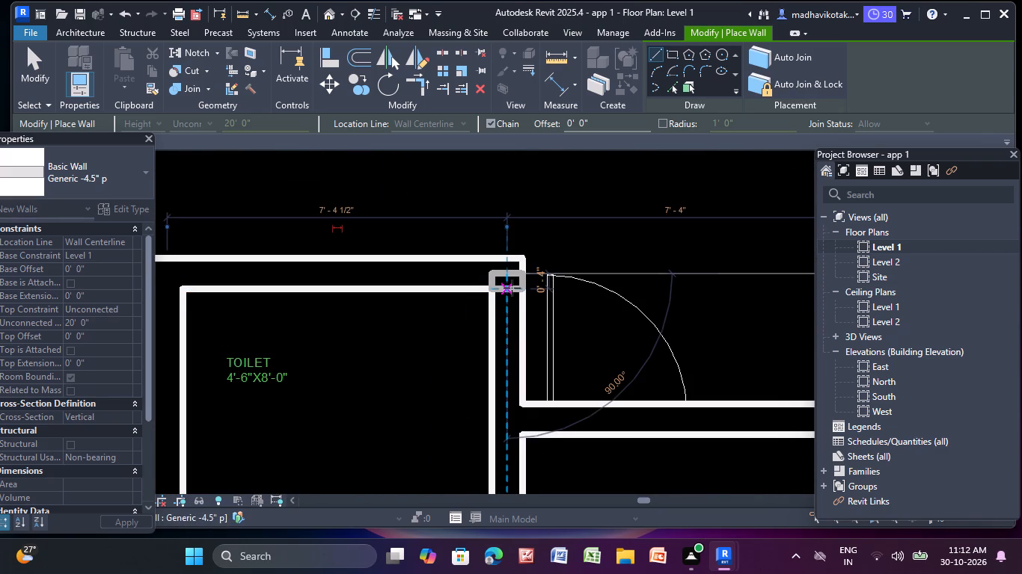
key(Escape)
Draw a Generic -4.5" p wall between the upper toilet and the crossed shaft, joining the walls on both sides.
scroll(512, 288, down, 4)
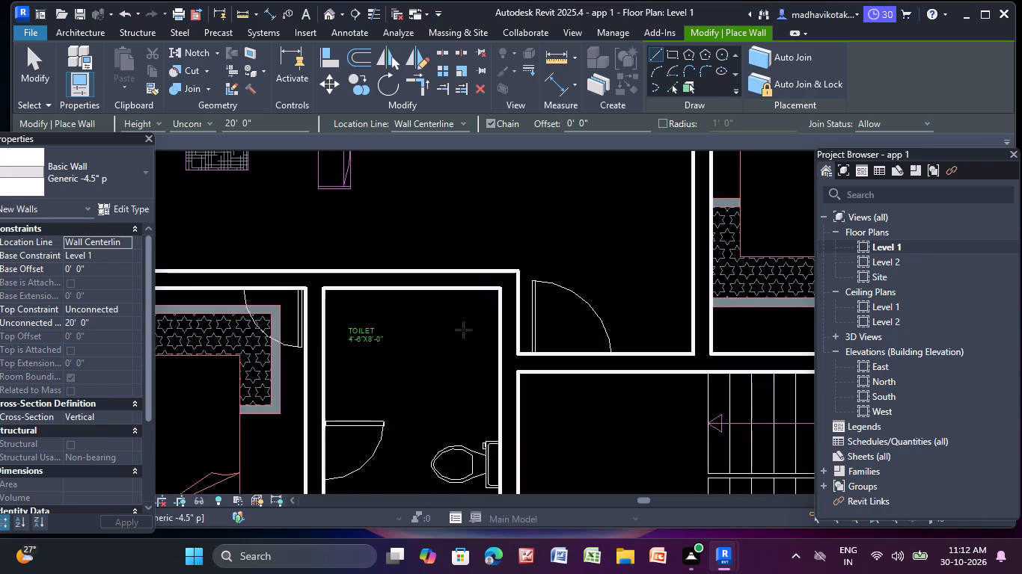
scroll(447, 342, down, 2)
middle_drag(429, 265, 420, 38)
scroll(301, 243, up, 5)
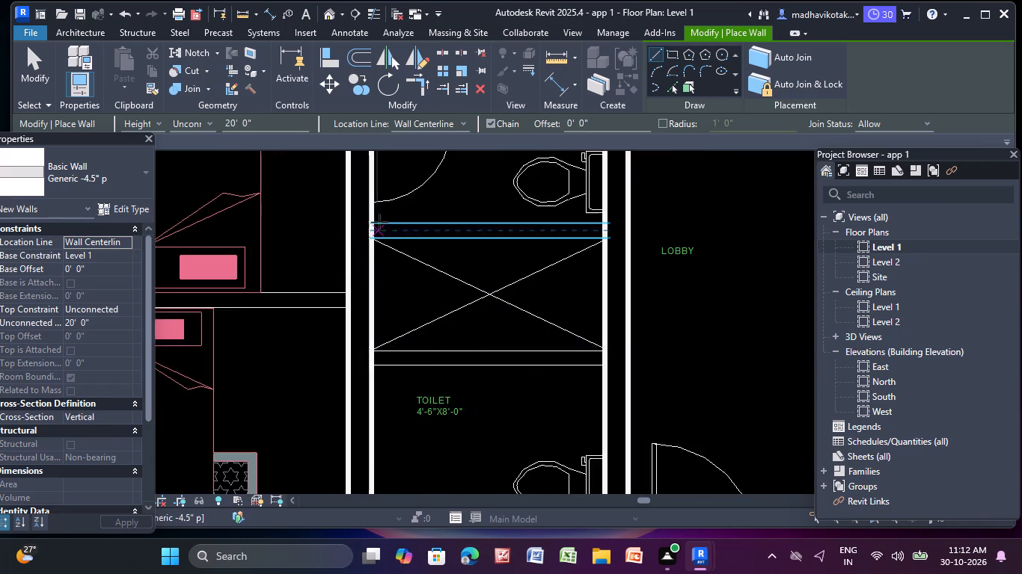
scroll(379, 222, up, 3)
click(367, 238)
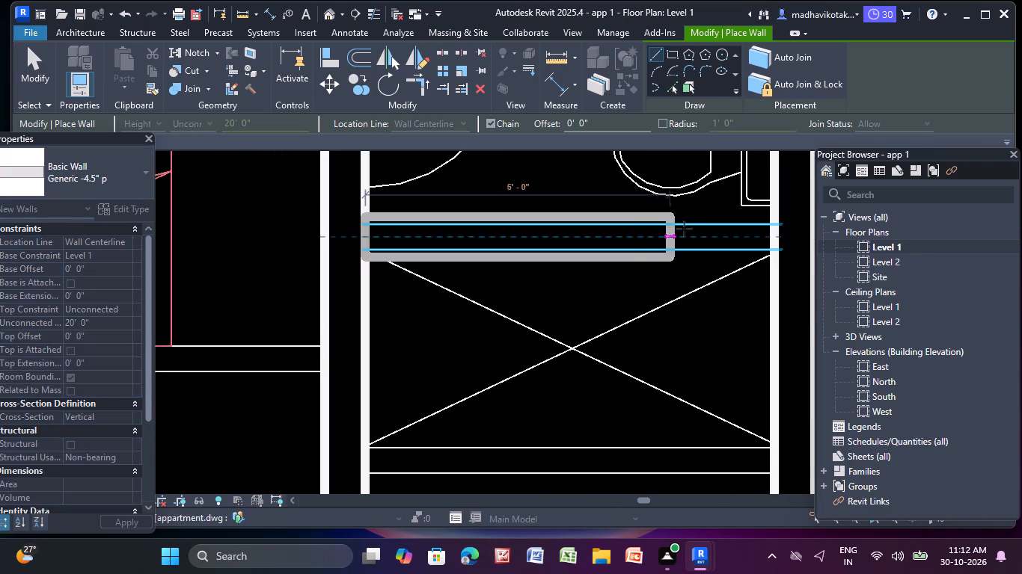
click(777, 235)
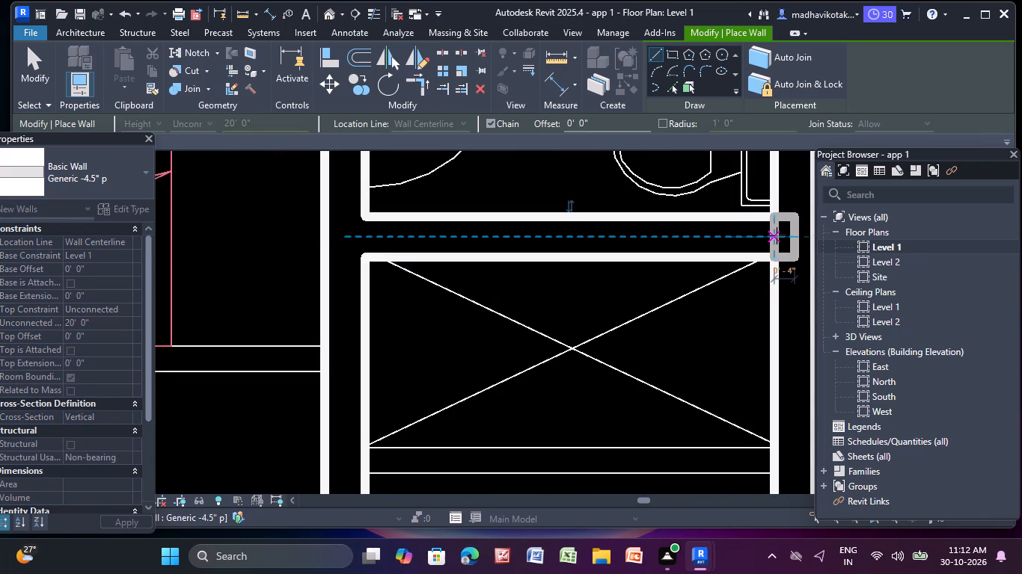
key(Escape)
Draw a Generic -4.5" p wall about 10'-10" long between the two bedrooms, from the exterior wall to the toilet-side partition.
scroll(777, 235, down, 4)
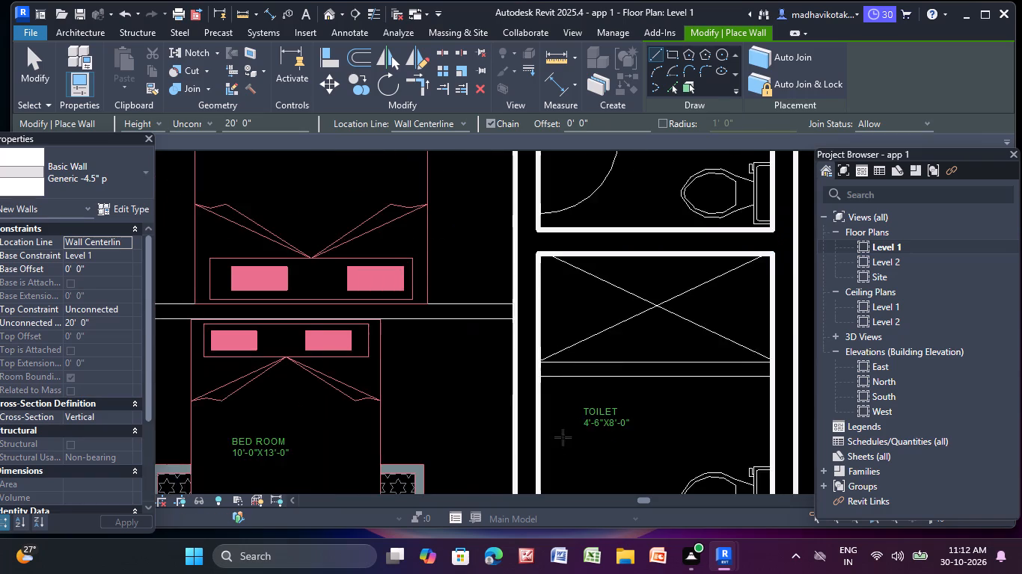
middle_drag(560, 430, 552, 314)
middle_drag(552, 314, 629, 412)
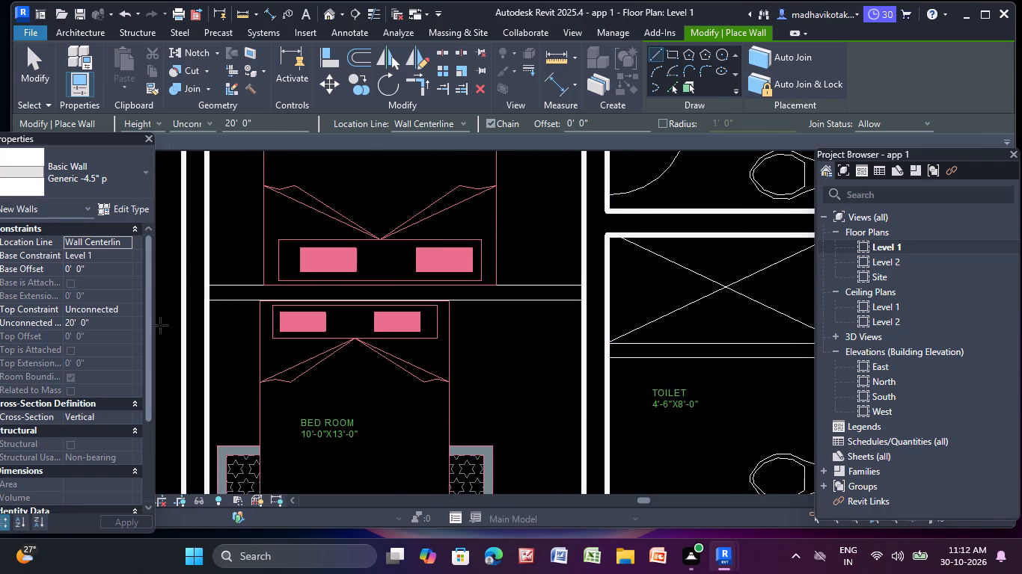
scroll(238, 315, up, 2)
click(199, 288)
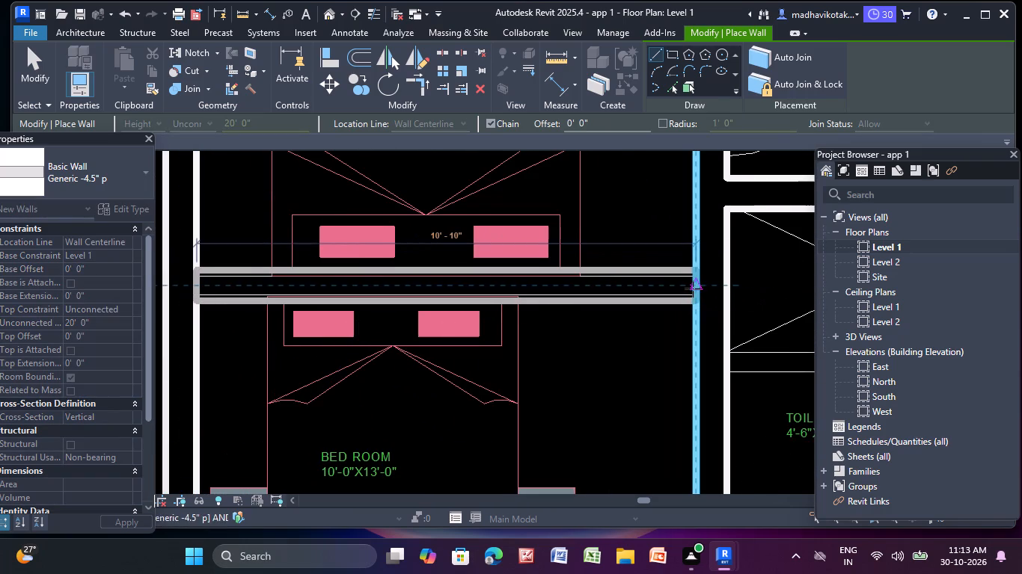
click(693, 288)
key(Escape)
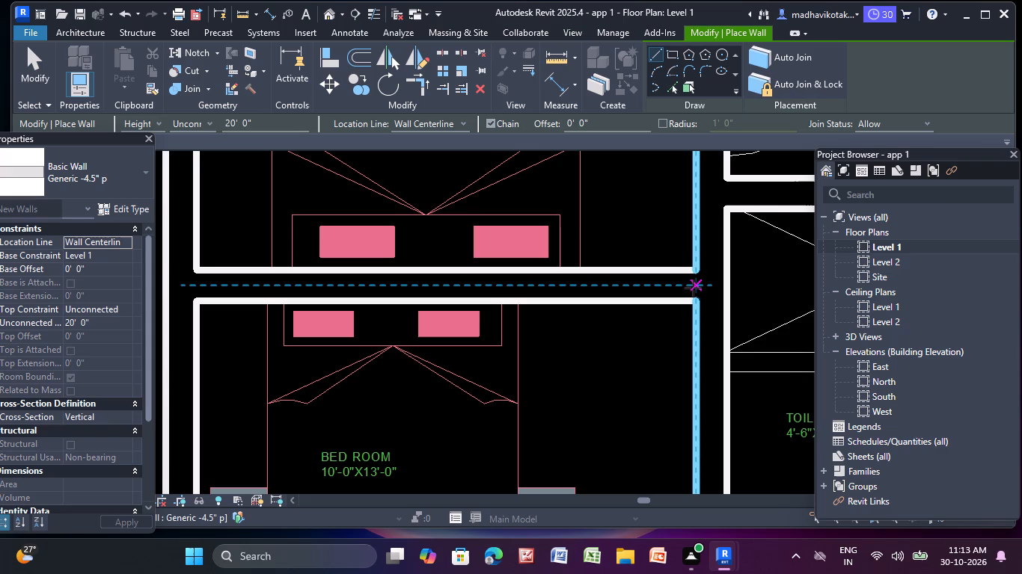
Draw a Generic -4.5" p wall between the crossed shaft and the lower toilet, joining the walls on both sides.
scroll(693, 288, down, 4)
middle_drag(694, 291, 259, 224)
scroll(274, 261, up, 7)
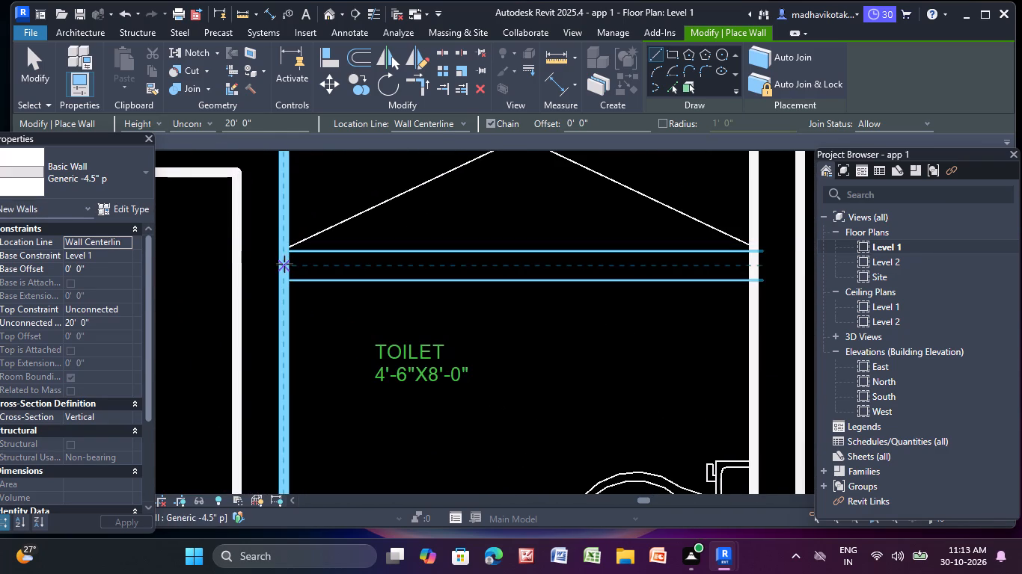
click(284, 268)
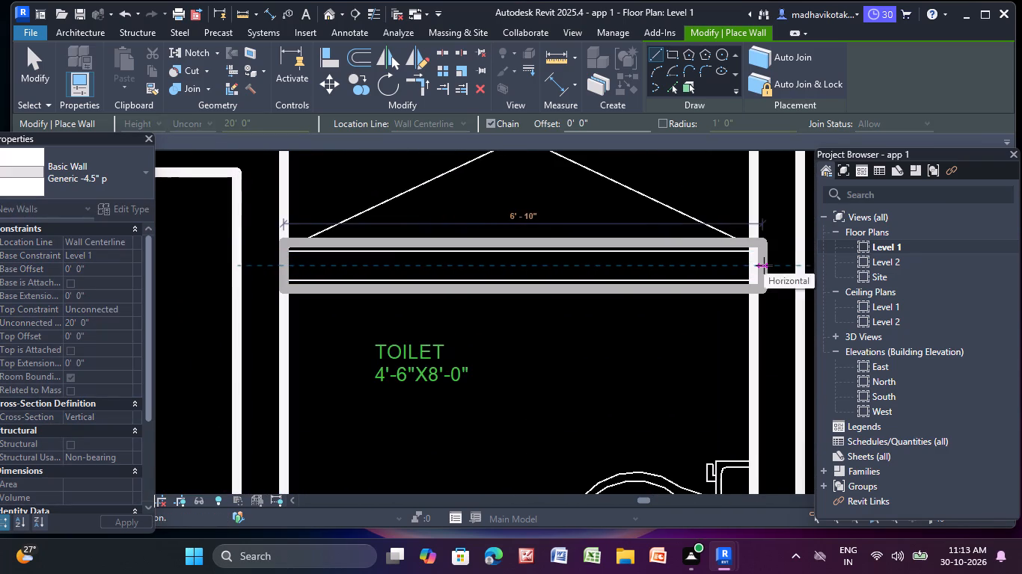
click(756, 265)
key(Escape)
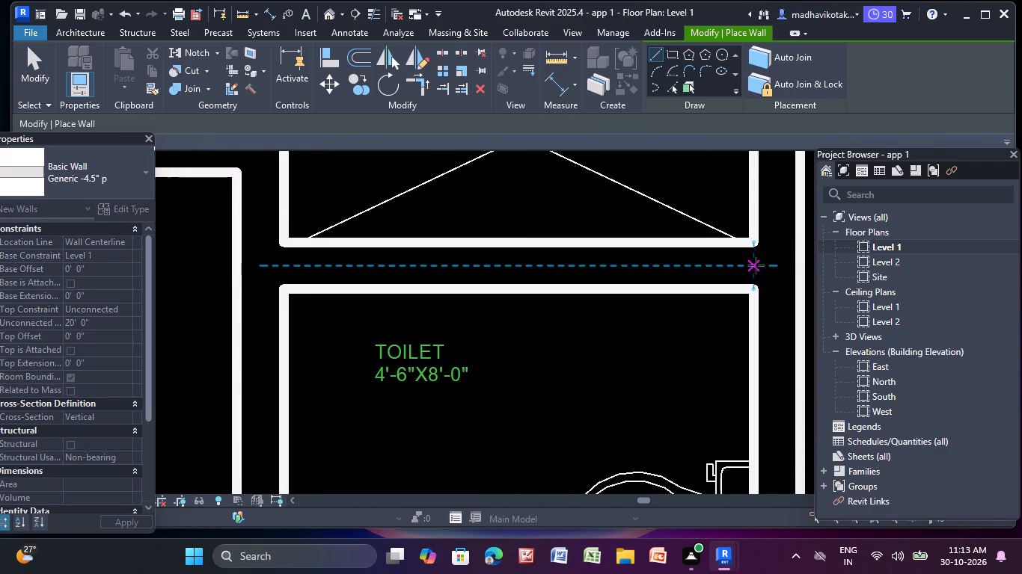
Examine the lobby, staircase and upper apartment areas of the plan for interior walls still to model.
scroll(756, 265, down, 6)
scroll(670, 399, down, 2)
middle_drag(655, 392, 637, 378)
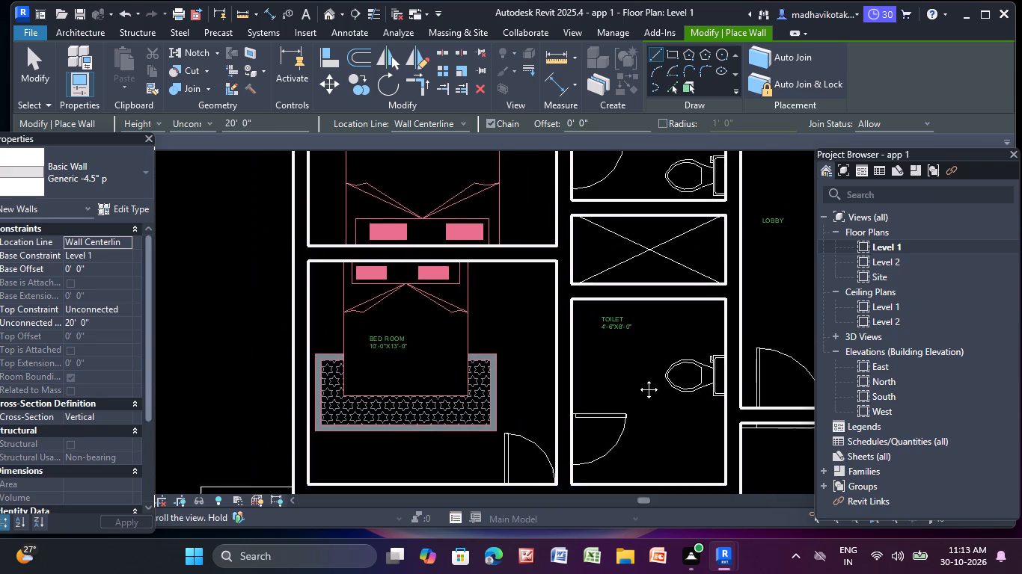
middle_drag(637, 378, 347, 411)
scroll(445, 345, down, 3)
middle_drag(465, 335, 442, 415)
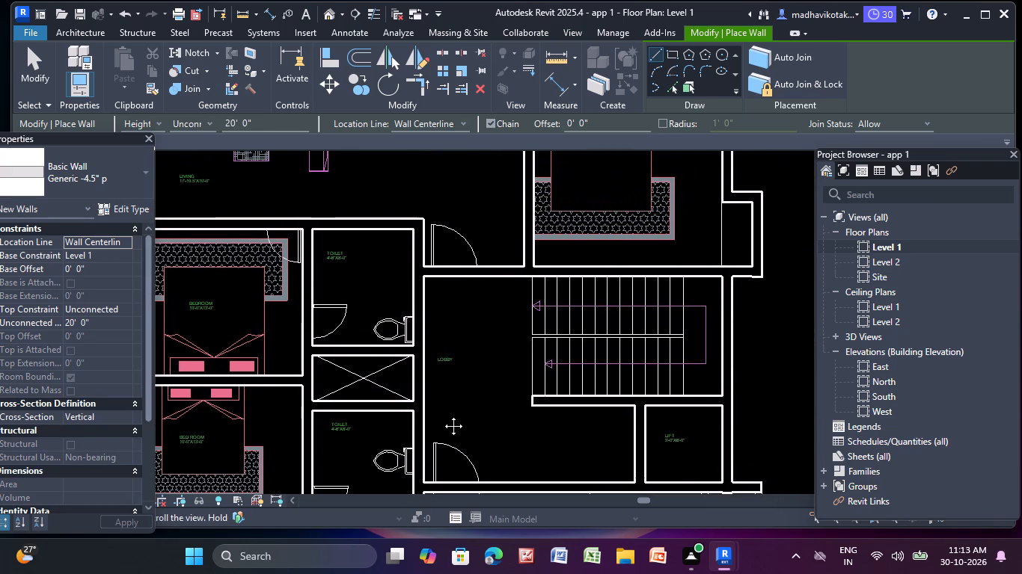
middle_drag(442, 415, 435, 439)
scroll(450, 312, down, 1)
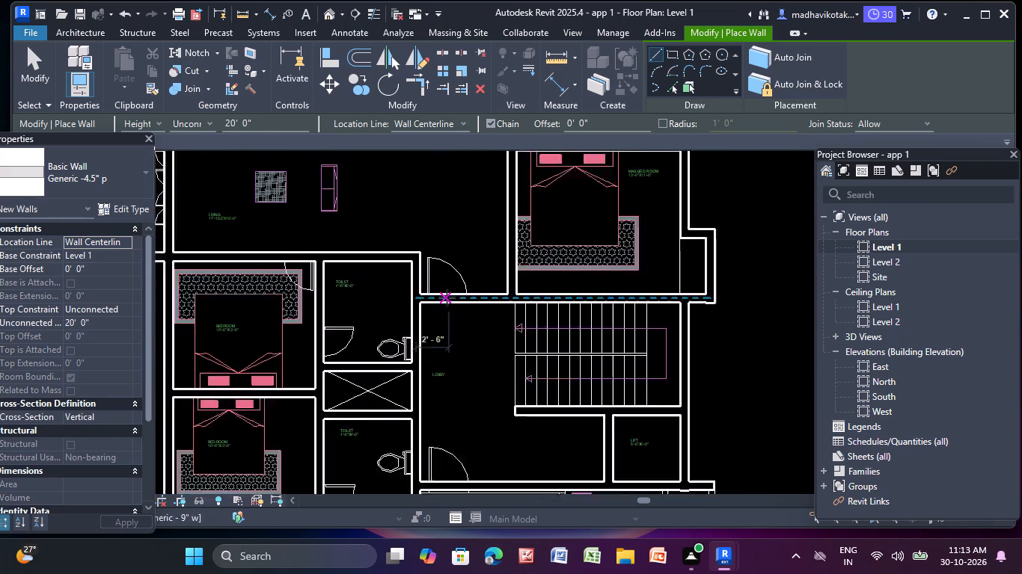
scroll(447, 297, down, 1)
middle_drag(448, 296, 428, 469)
scroll(378, 359, down, 2)
middle_drag(379, 359, 350, 280)
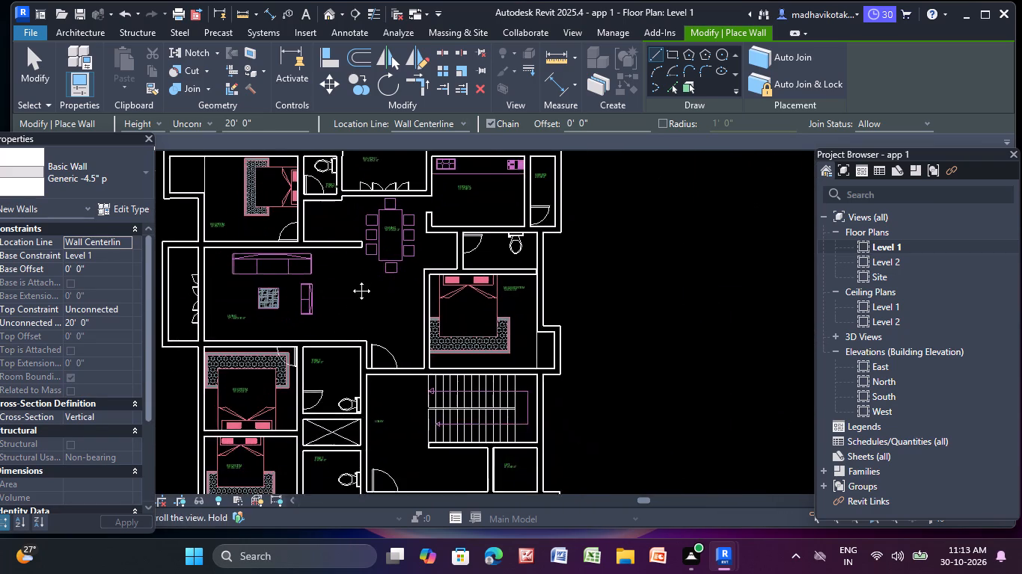
Draw a Generic -4.5" p wall about 18' long between the lower living room and bedroom, from the 9" exterior wall to the dining area.
middle_drag(350, 280, 419, 68)
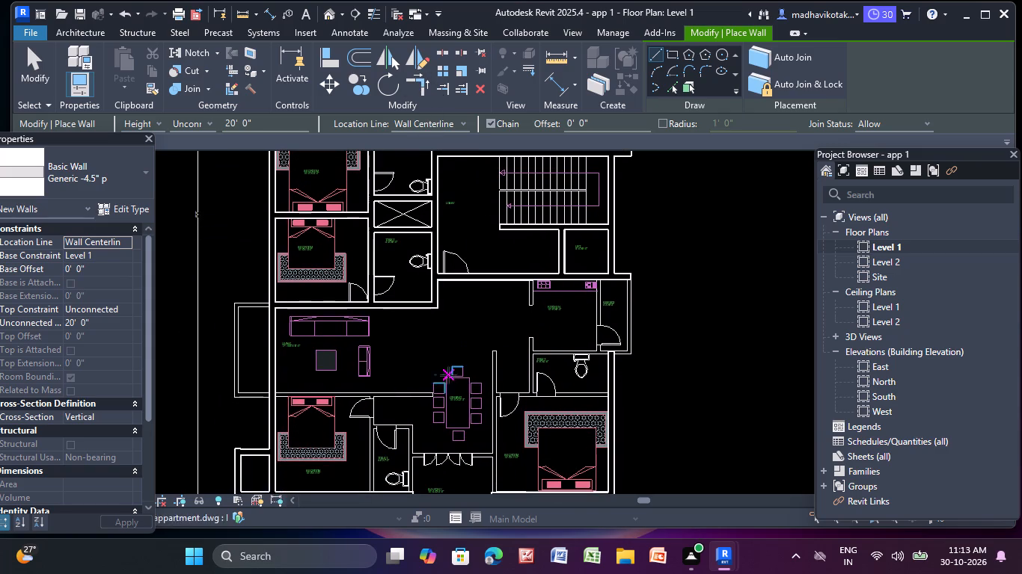
middle_drag(447, 371, 464, 186)
scroll(236, 247, up, 4)
middle_drag(331, 177, 232, 363)
scroll(254, 331, up, 5)
middle_drag(235, 373, 223, 366)
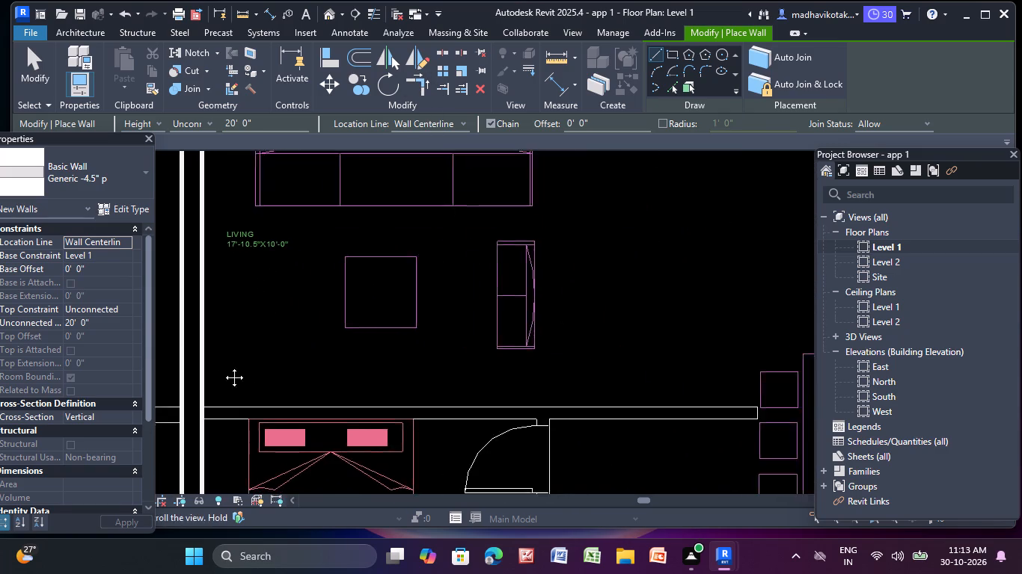
middle_drag(223, 366, 298, 123)
scroll(306, 230, down, 3)
middle_drag(306, 230, 313, 358)
scroll(310, 306, up, 3)
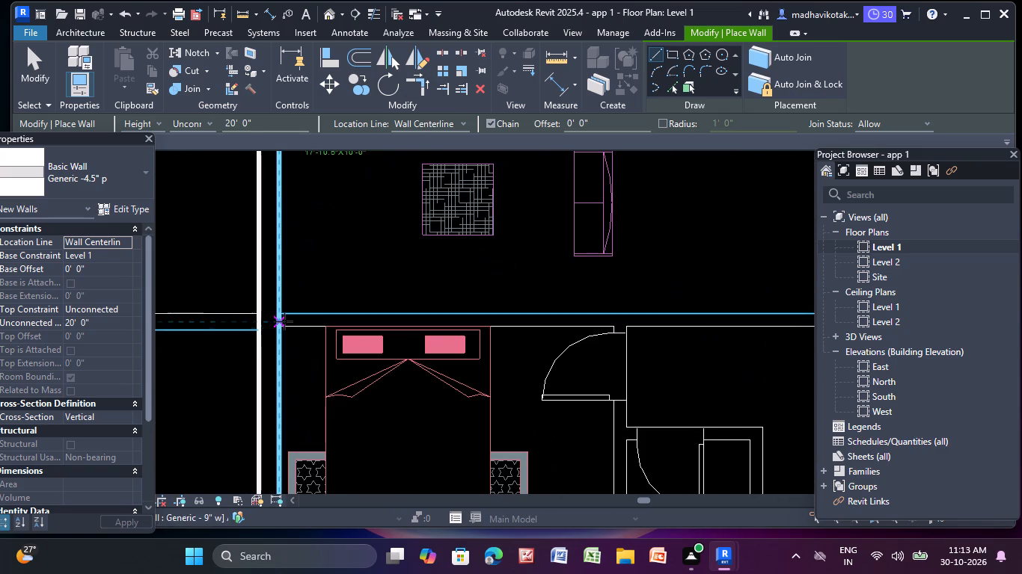
click(281, 319)
scroll(648, 309, down, 4)
middle_drag(648, 309, 473, 324)
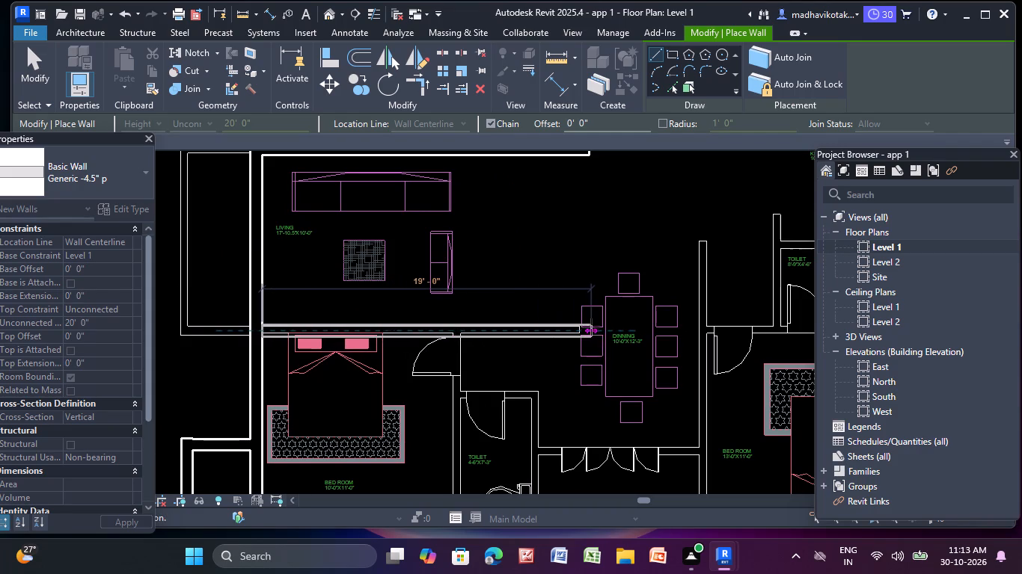
scroll(574, 327, up, 3)
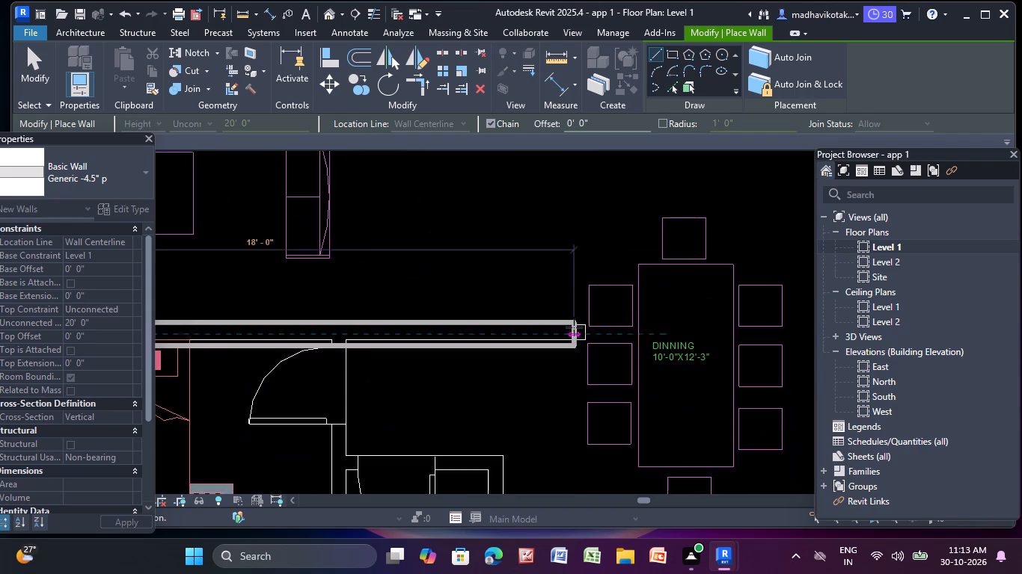
scroll(574, 327, up, 6)
click(593, 327)
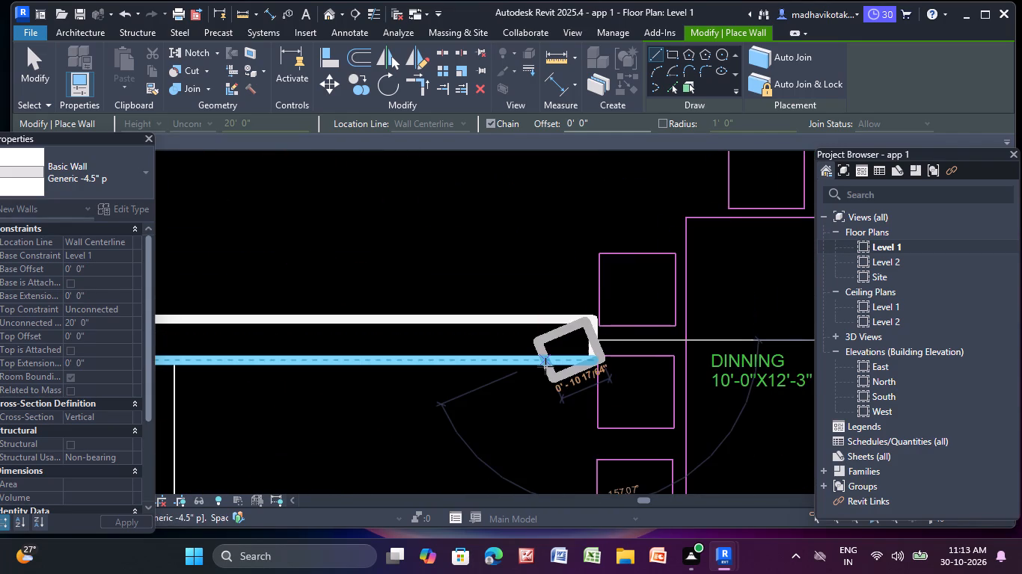
Draw a Generic -4.5" p wall about 10'-10" long between the 10'-0"x11'-0" bedroom and its toilet, from the exterior wall to the living-room partition.
key(Escape)
scroll(545, 366, up, 1)
scroll(545, 376, down, 5)
middle_drag(539, 382, 539, 173)
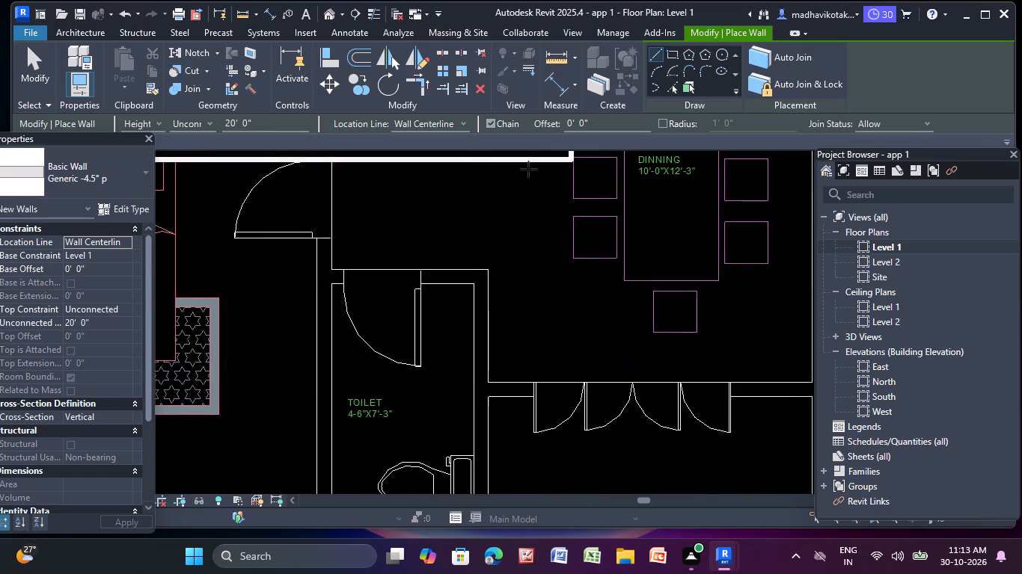
scroll(454, 156, down, 2)
scroll(443, 226, down, 3)
middle_drag(439, 241, 439, 259)
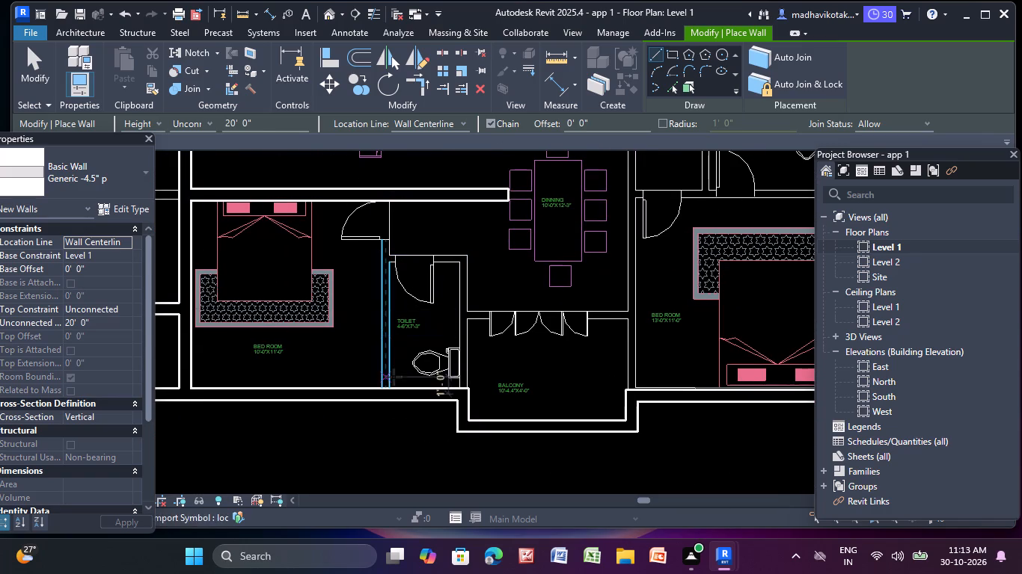
scroll(385, 388, up, 5)
click(388, 386)
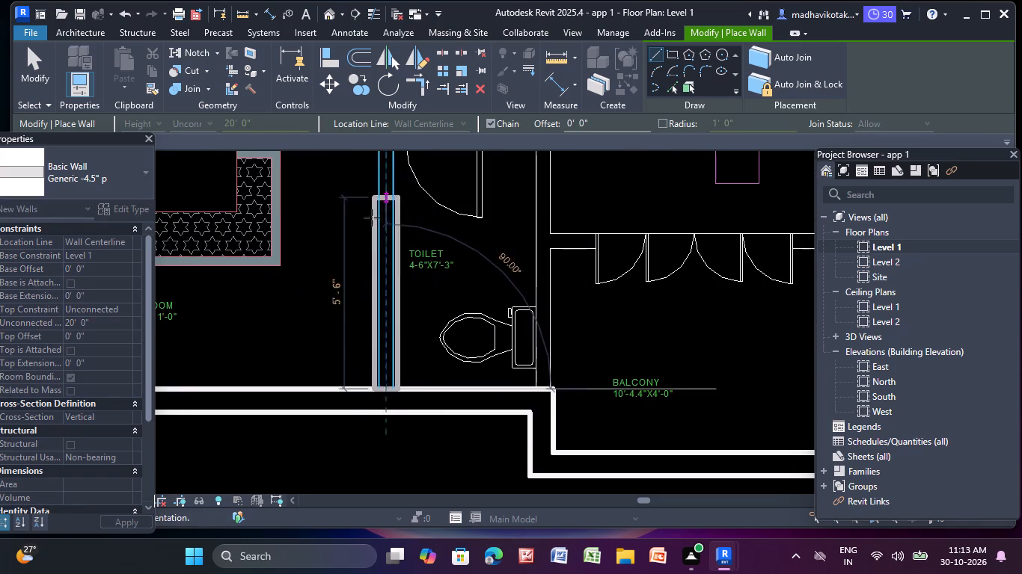
scroll(369, 222, down, 3)
middle_drag(369, 222, 391, 386)
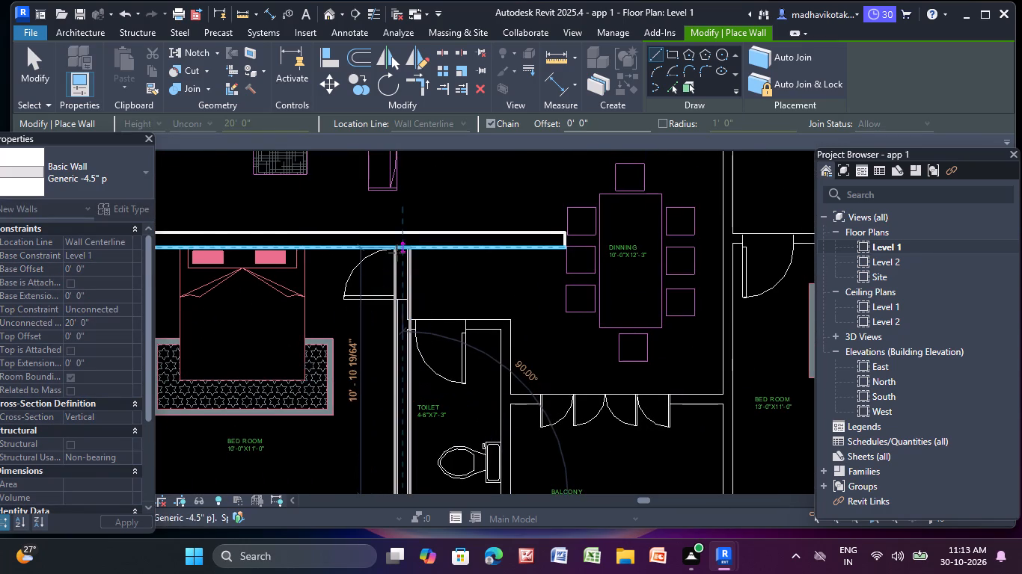
click(402, 249)
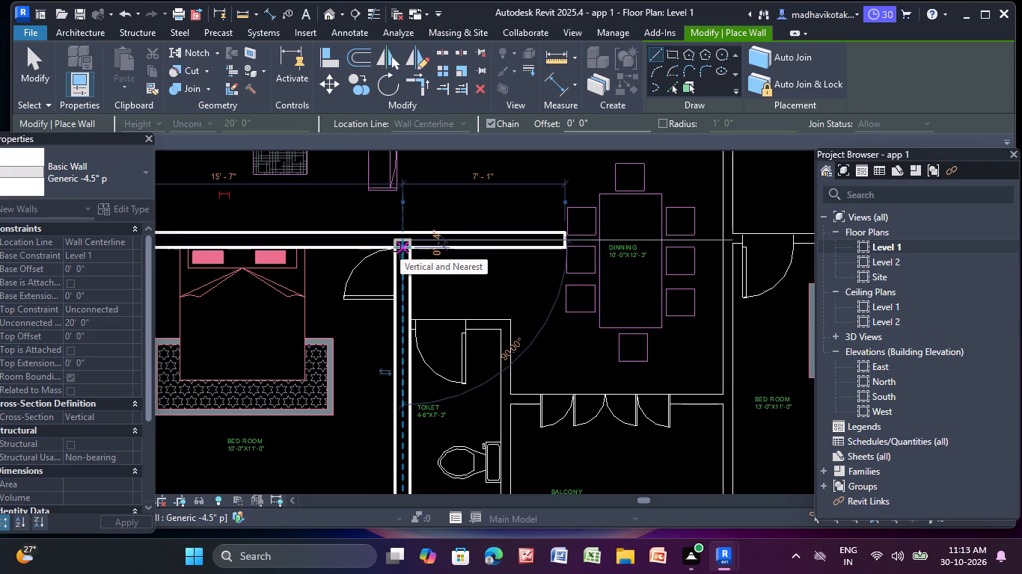
key(Escape)
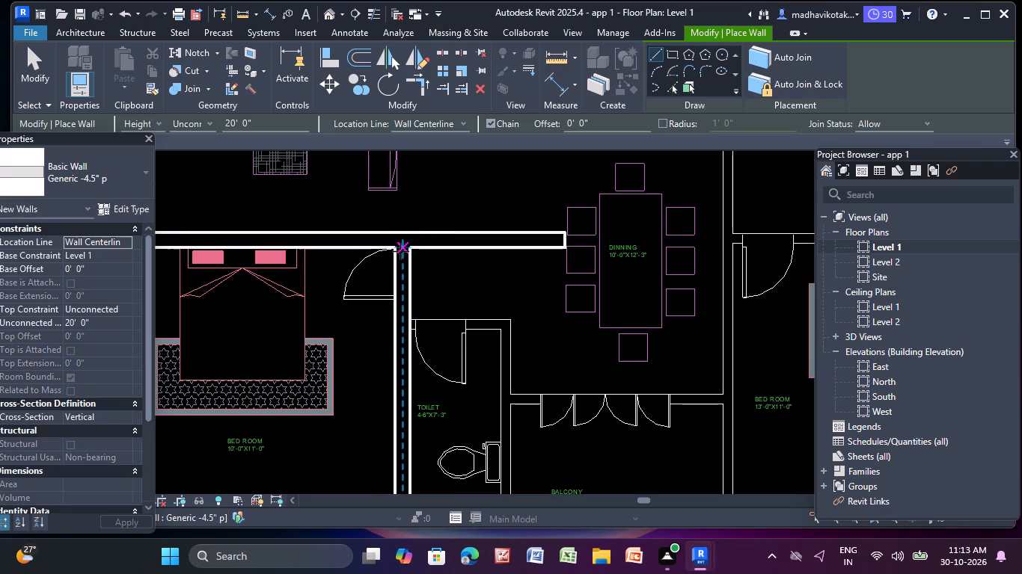
Draw a Generic -4.5" p wall about 4'-4" long along the door side of the 4'-6"x7'-3" toilet, starting from the bedroom partition.
scroll(403, 321, up, 8)
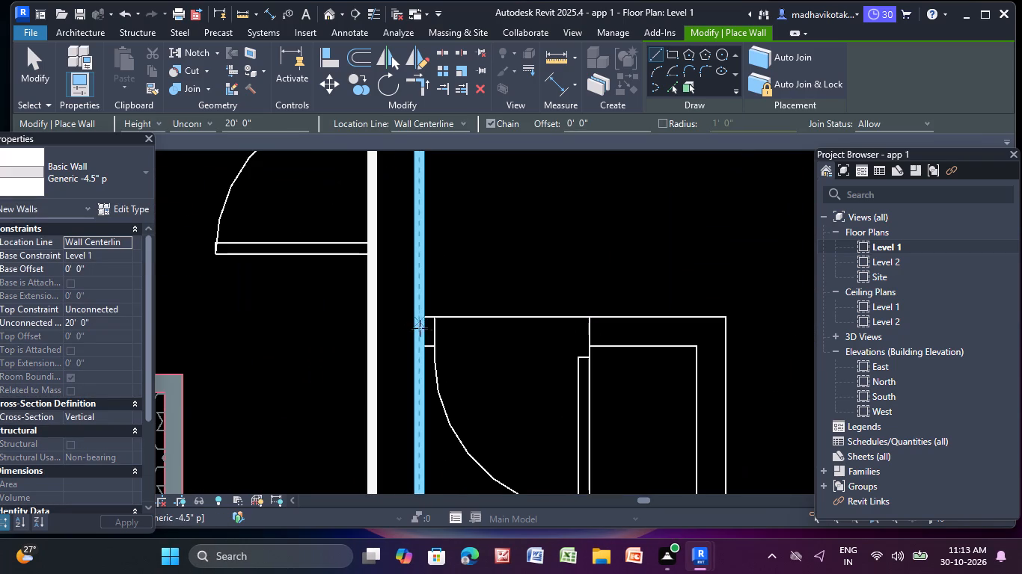
click(420, 335)
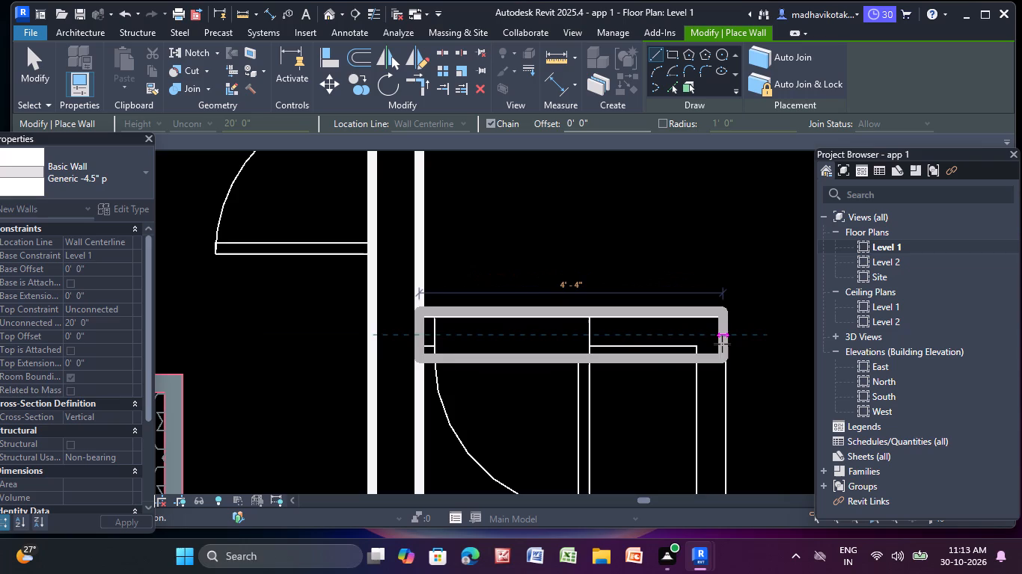
click(726, 345)
middle_drag(726, 345, 506, 232)
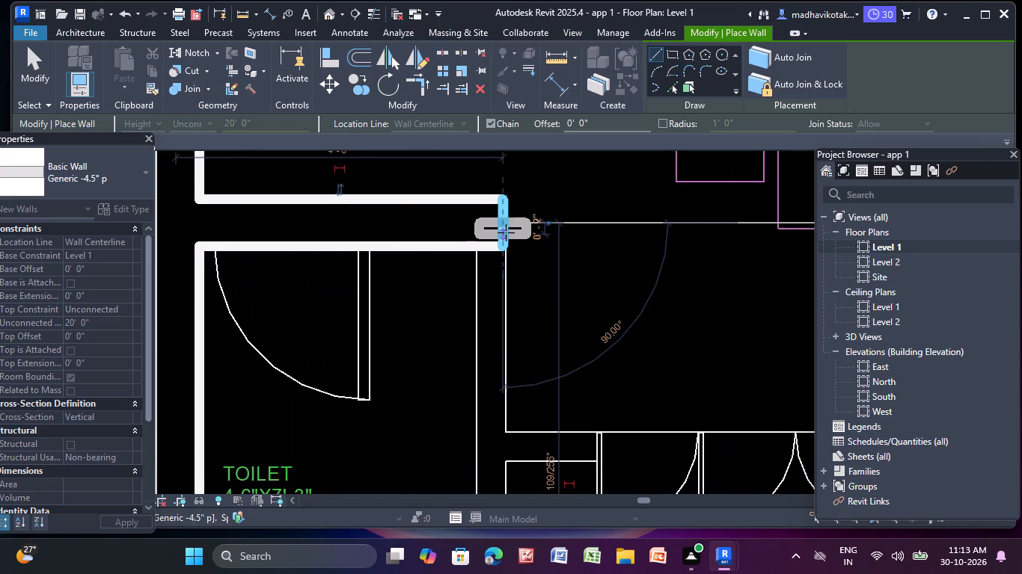
key(Escape)
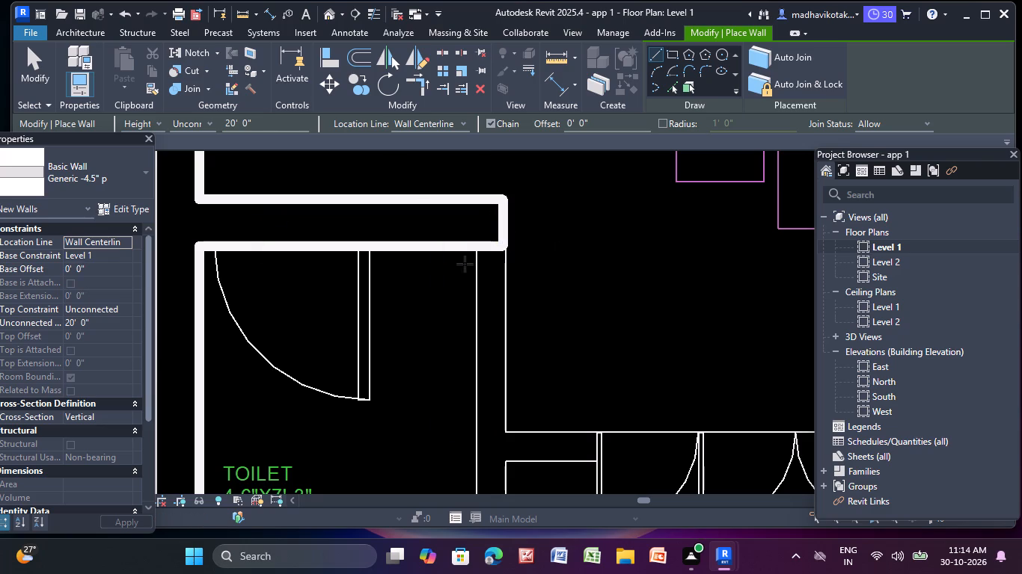
Draw a Generic -4.5" p wall about 7'-1" long between the 4'-6"x7'-3" toilet and the balcony, down to the 9" exterior wall.
scroll(478, 260, up, 4)
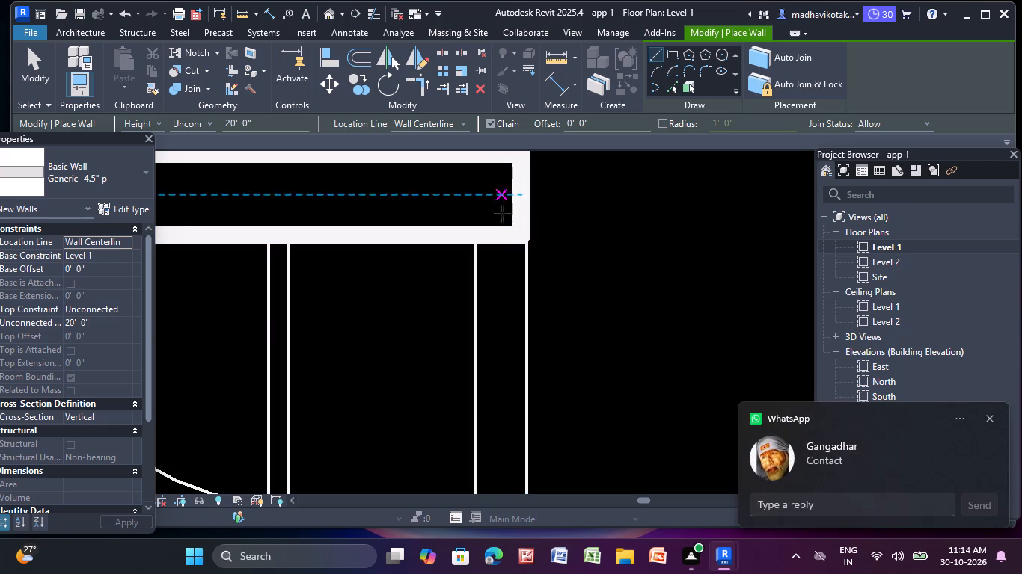
click(501, 235)
scroll(511, 385, down, 3)
middle_drag(511, 385, 463, 181)
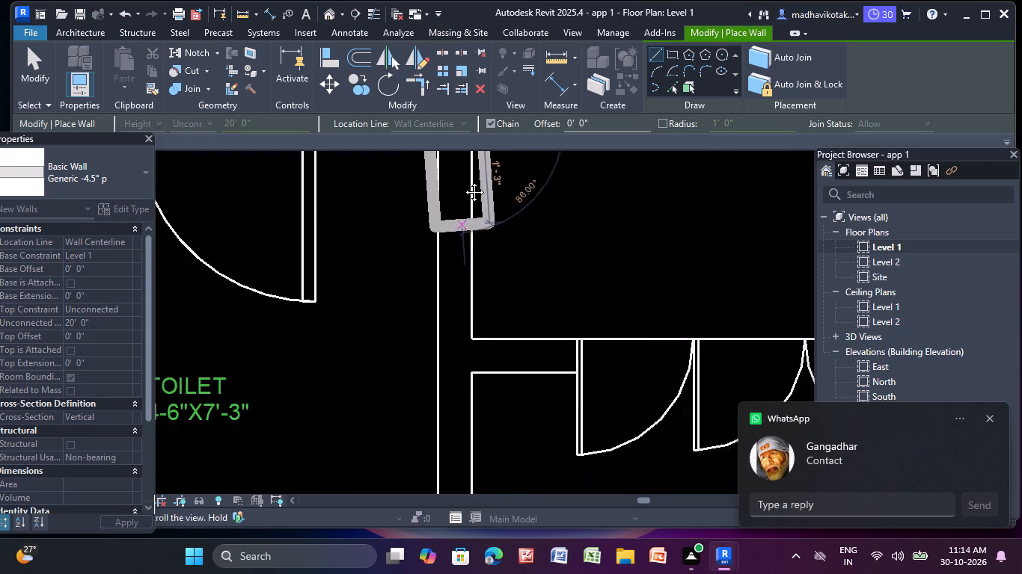
middle_drag(463, 181, 459, 173)
scroll(409, 450, down, 3)
middle_drag(420, 416, 435, 210)
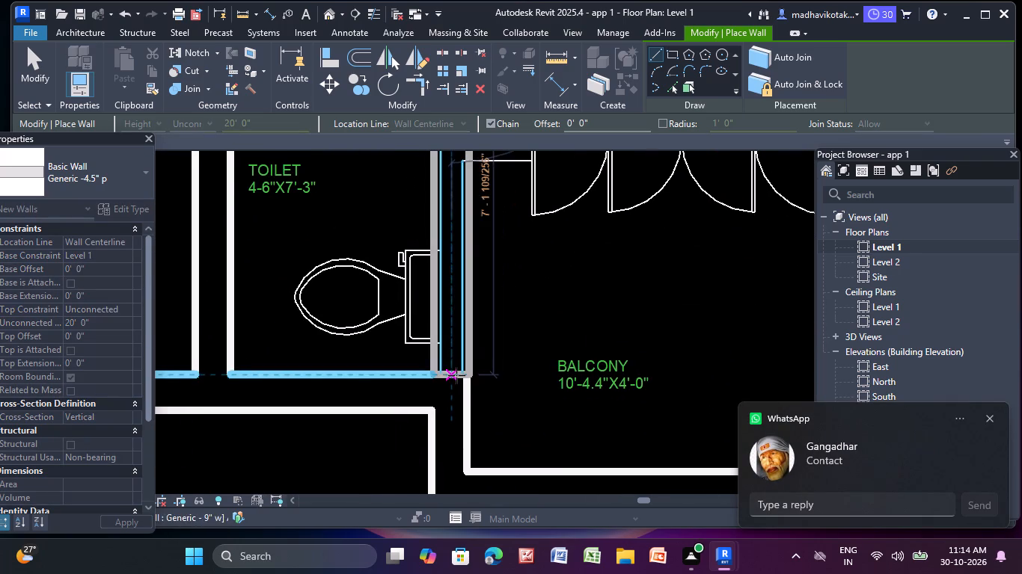
click(454, 376)
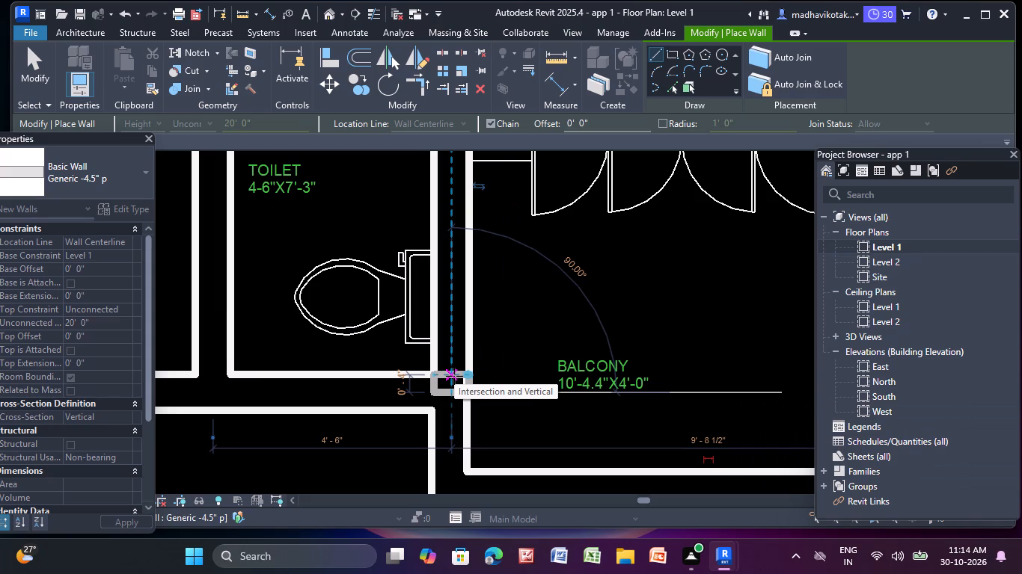
key(Escape)
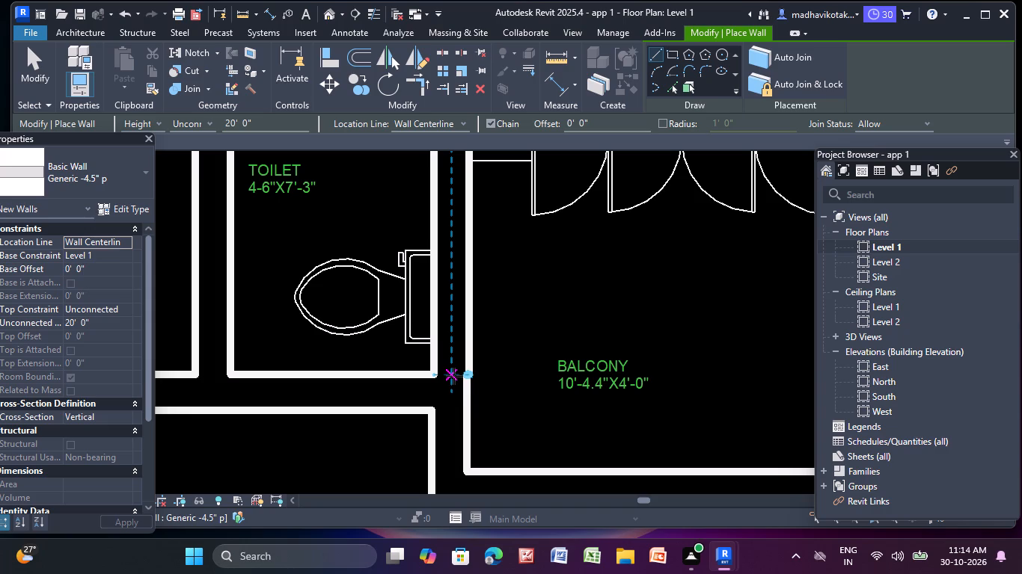
key(Escape)
Draw a Generic -4.5" p wall between the dining area and the balcony, from the toilet partition to the 13'-0"x11'-0" bedroom's wall line.
scroll(440, 403, up, 1)
scroll(425, 360, down, 6)
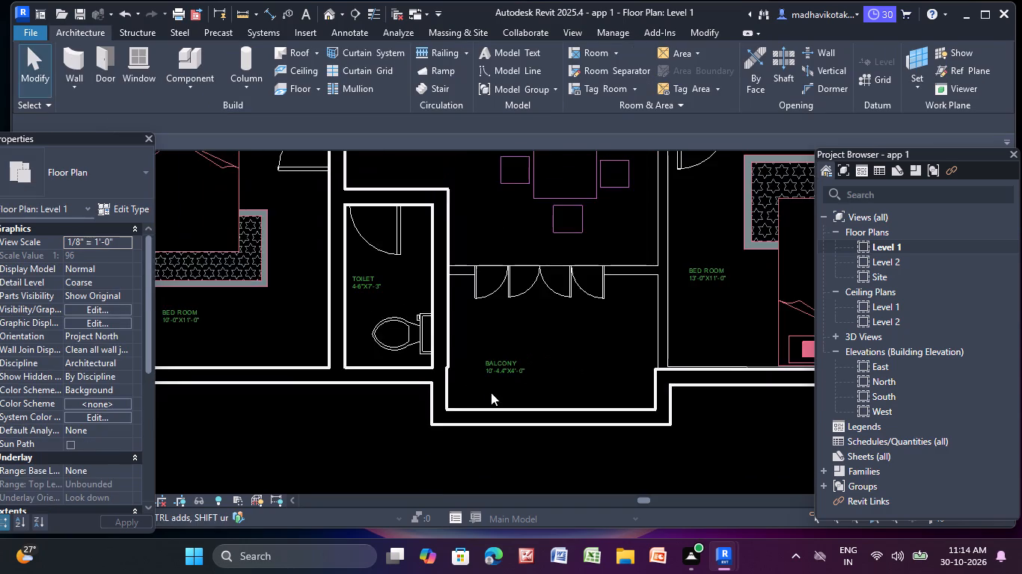
scroll(491, 392, down, 3)
middle_drag(469, 311, 403, 392)
scroll(397, 383, up, 5)
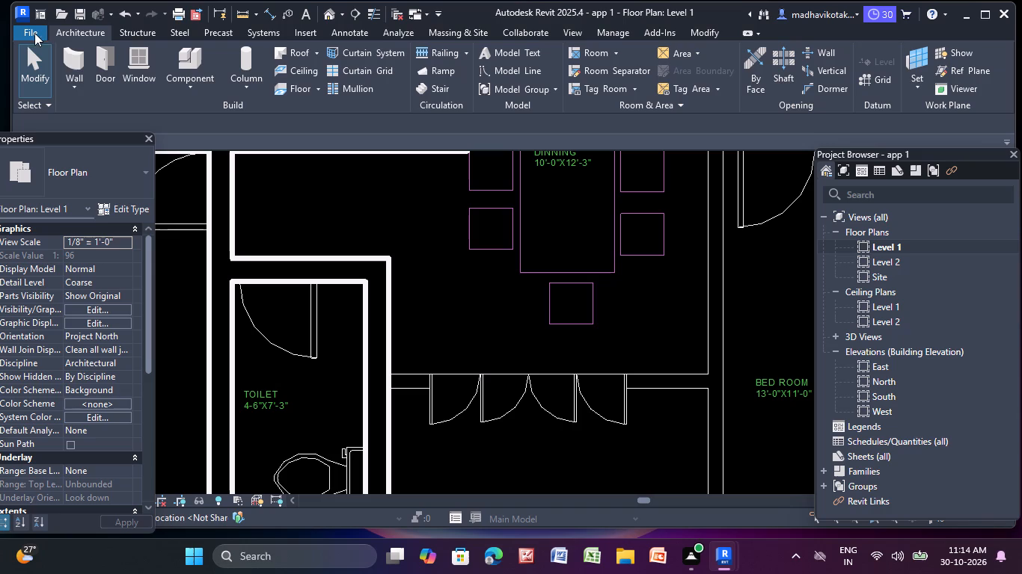
click(67, 55)
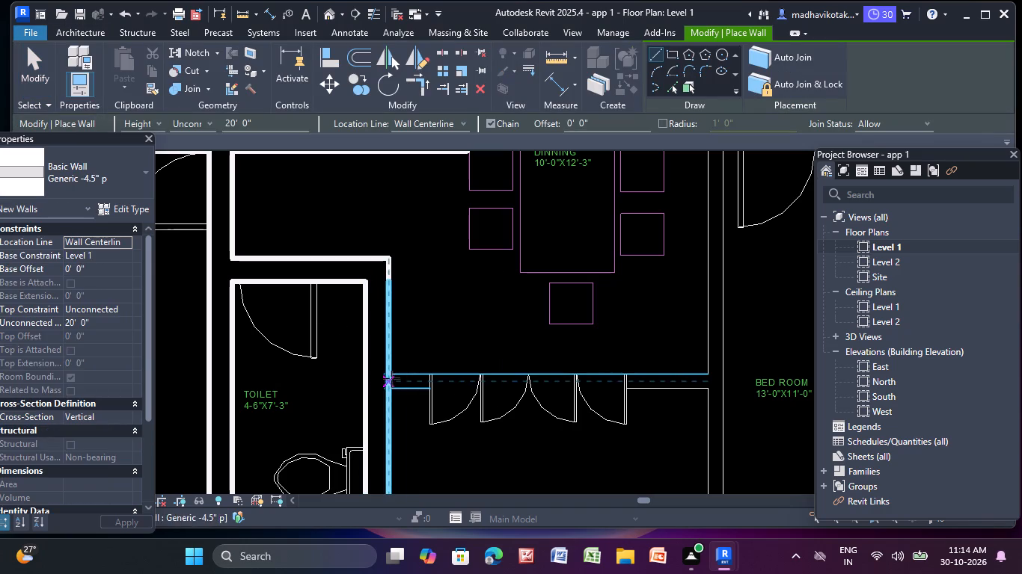
click(386, 378)
click(726, 380)
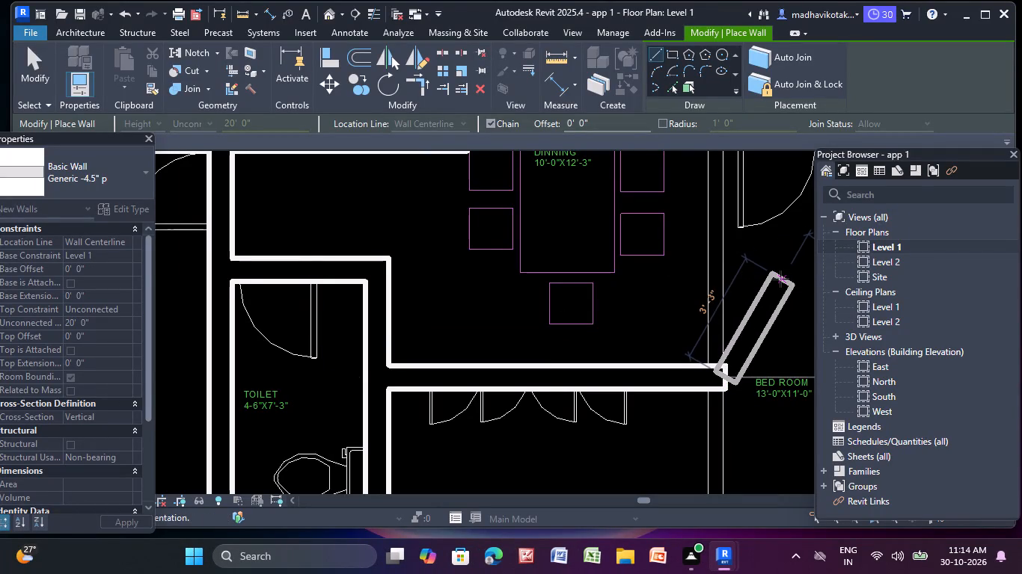
key(Escape)
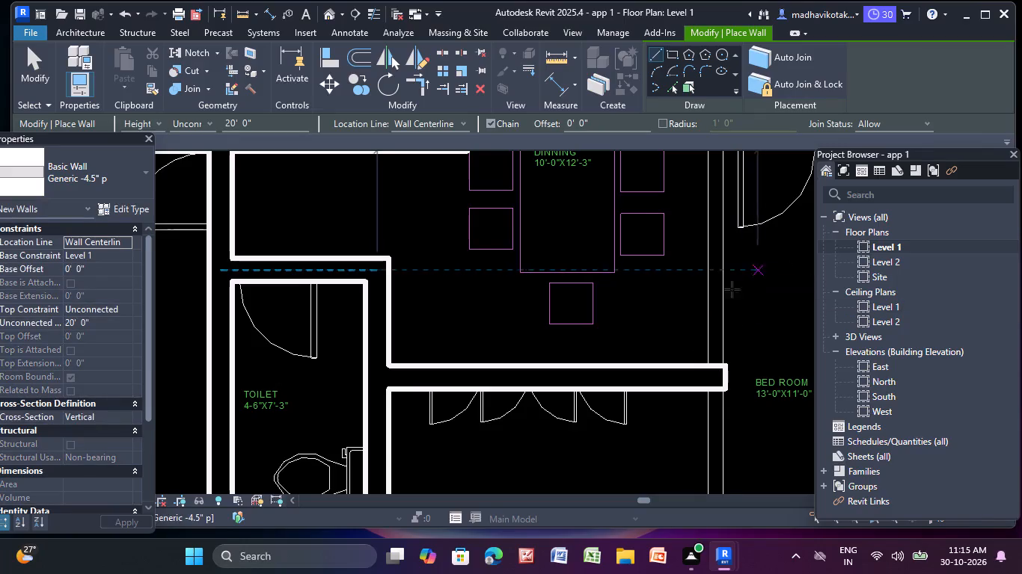
Draw a Generic -4.5" p wall separating the dining area and balcony from the 13'-0"x11'-0" bedroom, from its free end to the exterior wall.
scroll(709, 245, down, 6)
middle_drag(708, 244, 507, 348)
scroll(518, 248, down, 3)
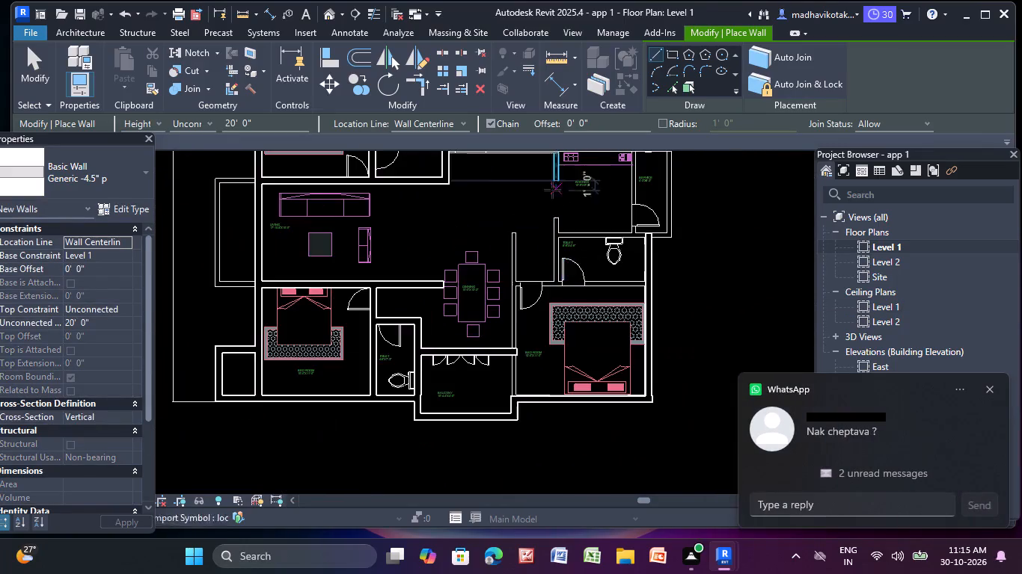
scroll(545, 241, up, 4)
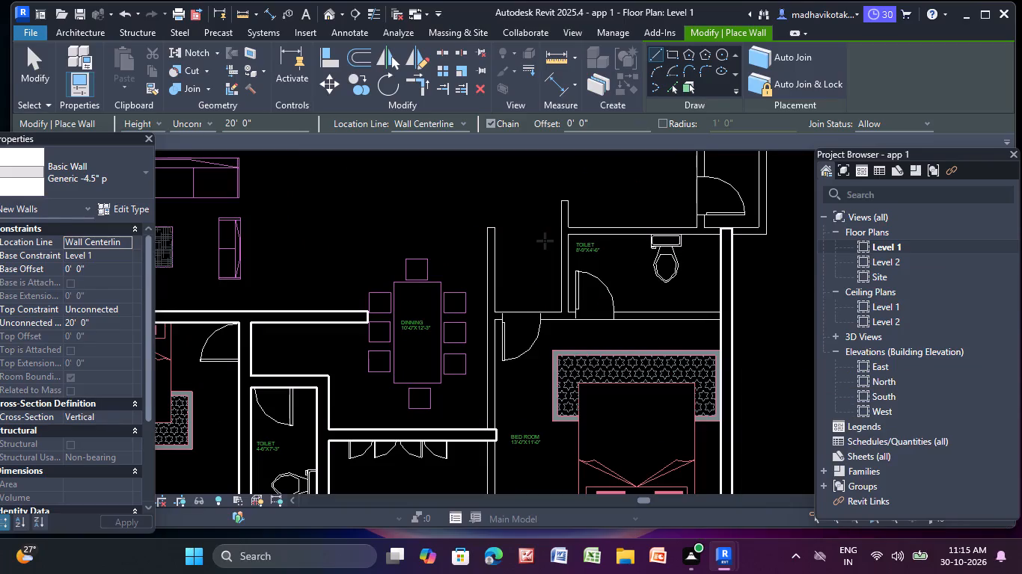
scroll(512, 233, up, 6)
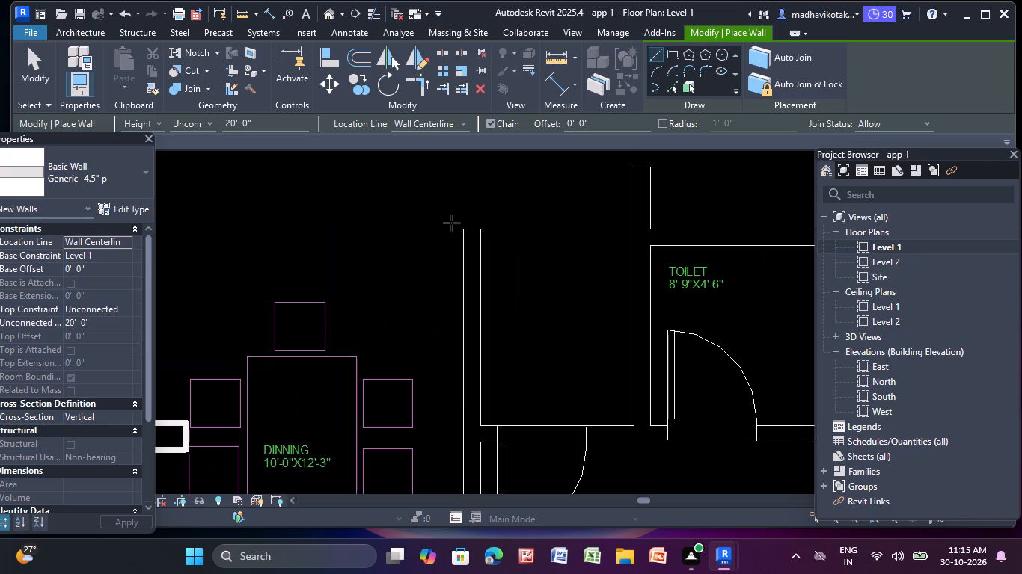
click(472, 229)
scroll(464, 428, down, 2)
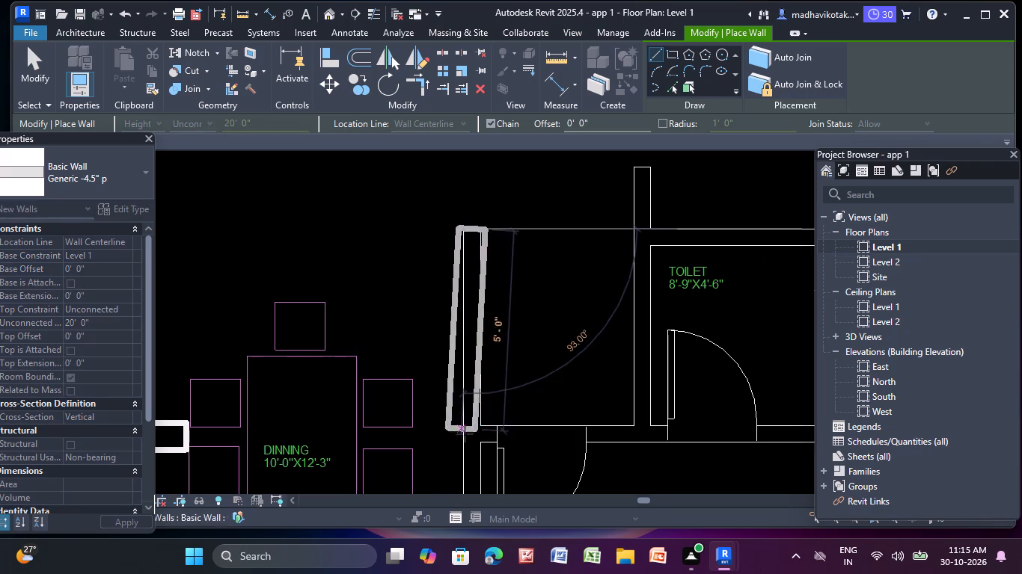
scroll(465, 433, down, 2)
middle_drag(465, 437, 639, 19)
middle_drag(663, 262, 621, 314)
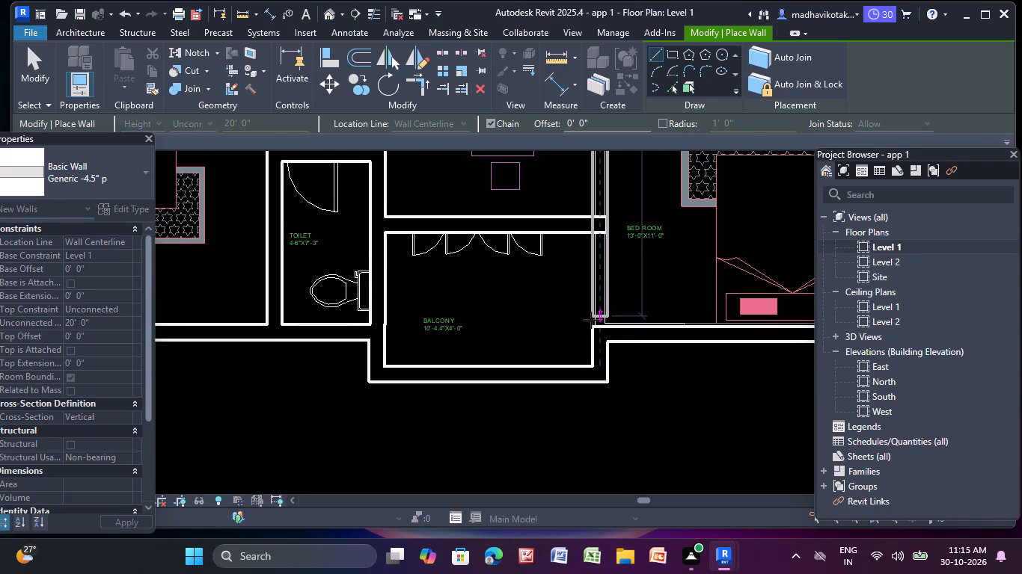
scroll(593, 323, up, 5)
click(607, 327)
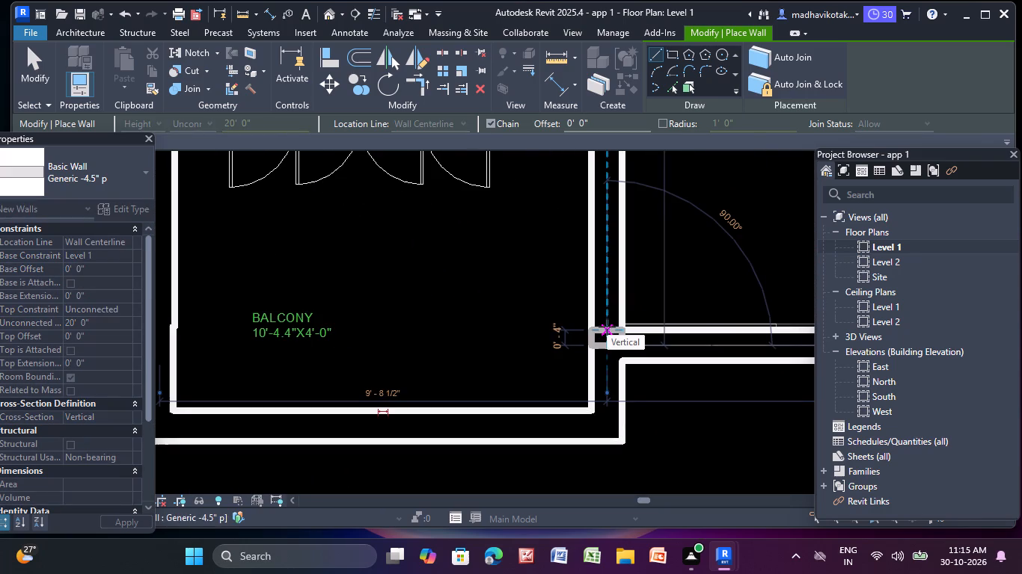
key(Escape)
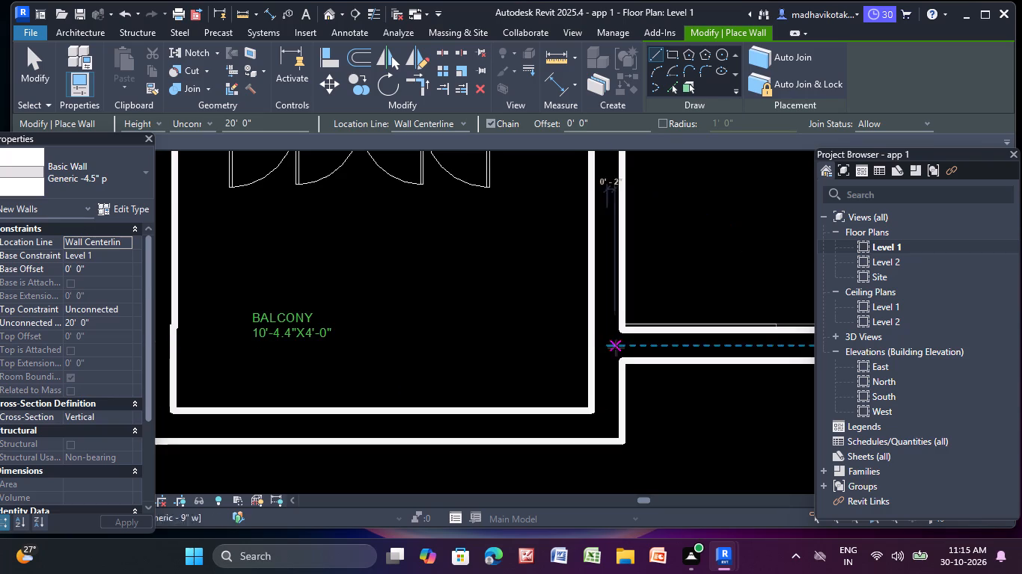
Draw a Generic -4.5" p wall about 12'-11" long between the 13'-0"x11'-0" bedroom and the 8'-9"x4'-6" toilet, from the dining-side partition to the exterior wall.
scroll(616, 348, down, 7)
middle_drag(676, 268, 483, 514)
scroll(413, 368, up, 2)
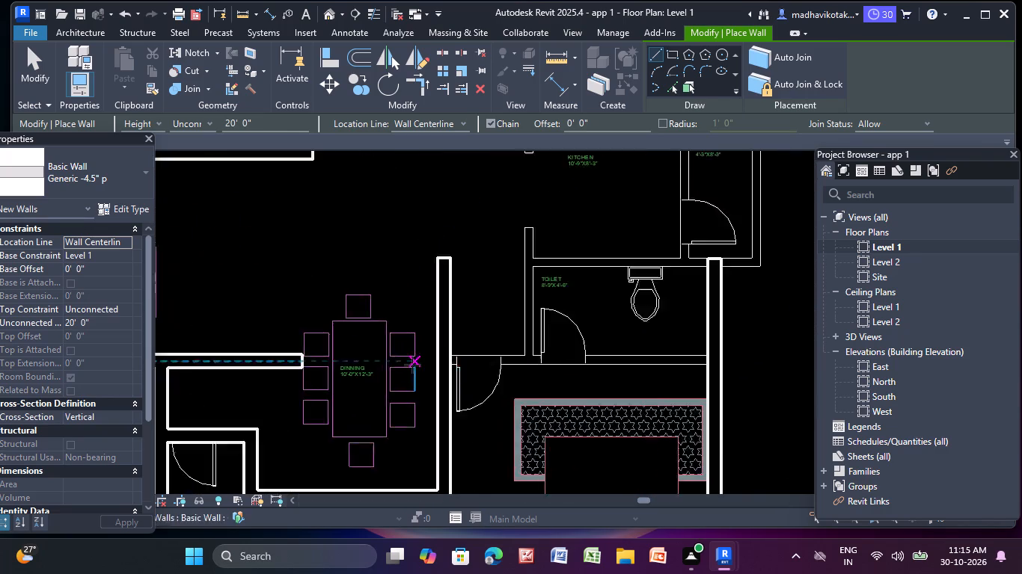
scroll(412, 365, up, 6)
click(492, 362)
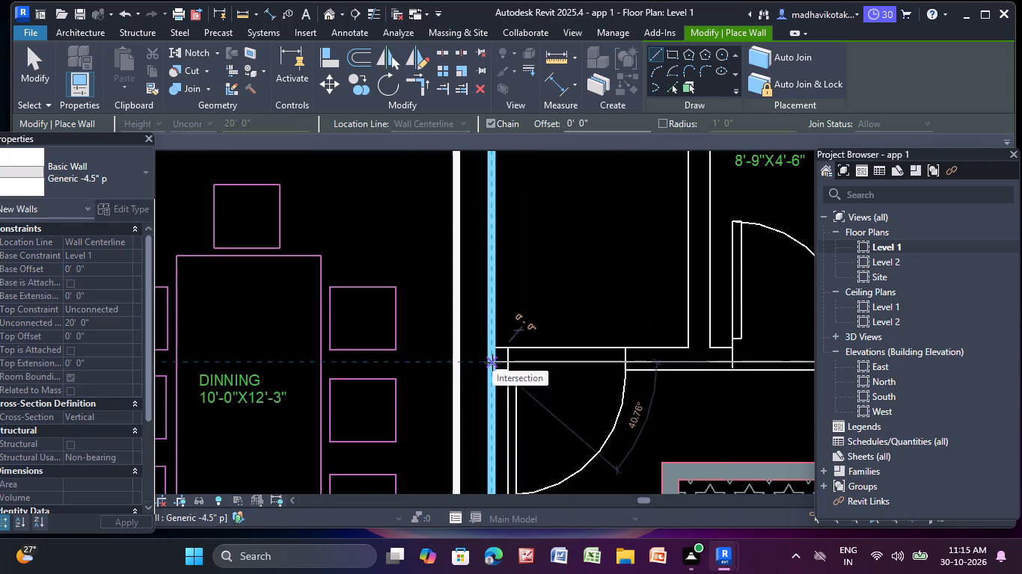
scroll(858, 354, down, 2)
scroll(779, 353, down, 2)
middle_drag(779, 353, 201, 312)
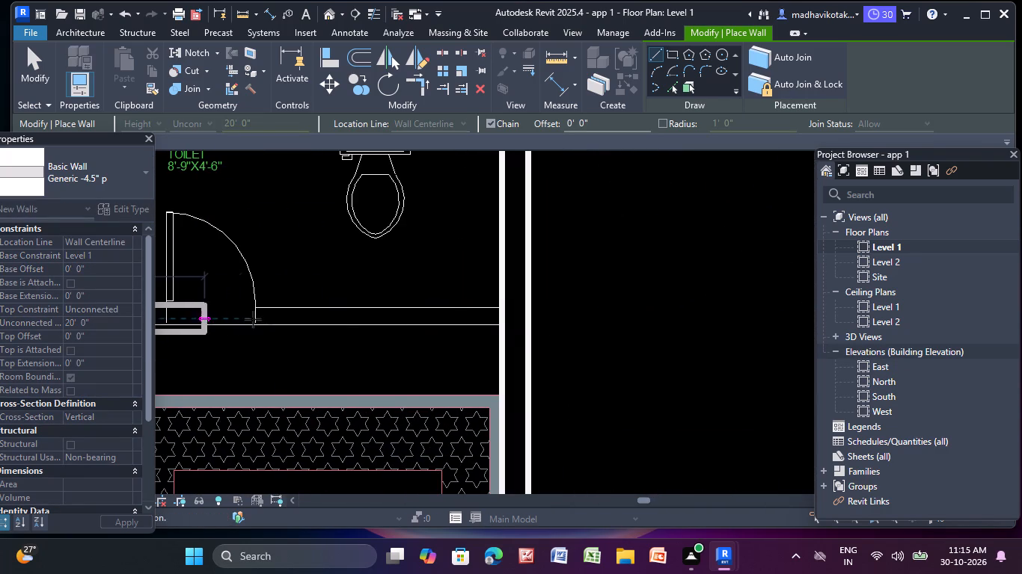
click(499, 322)
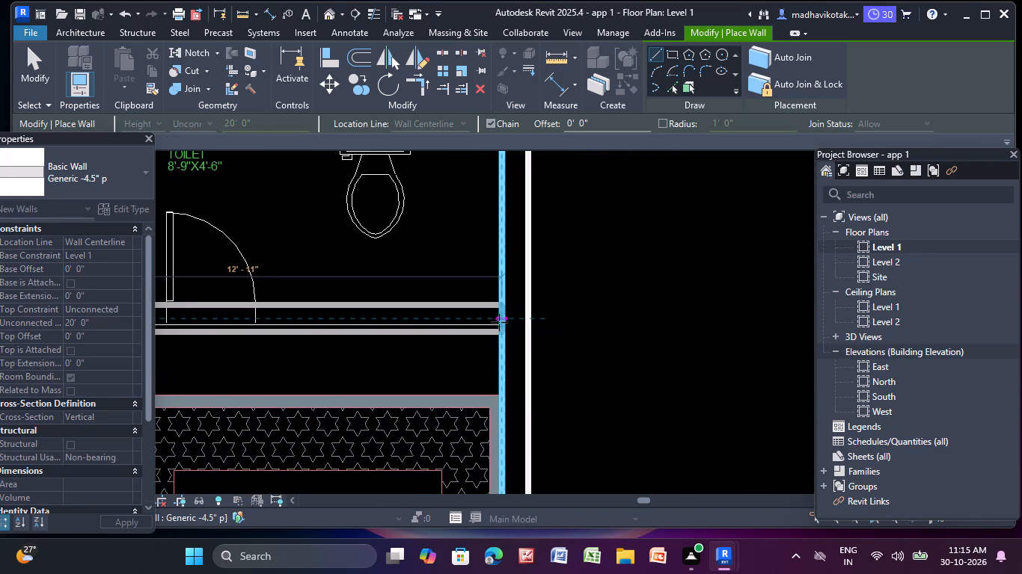
middle_drag(499, 322, 673, 389)
key(Escape)
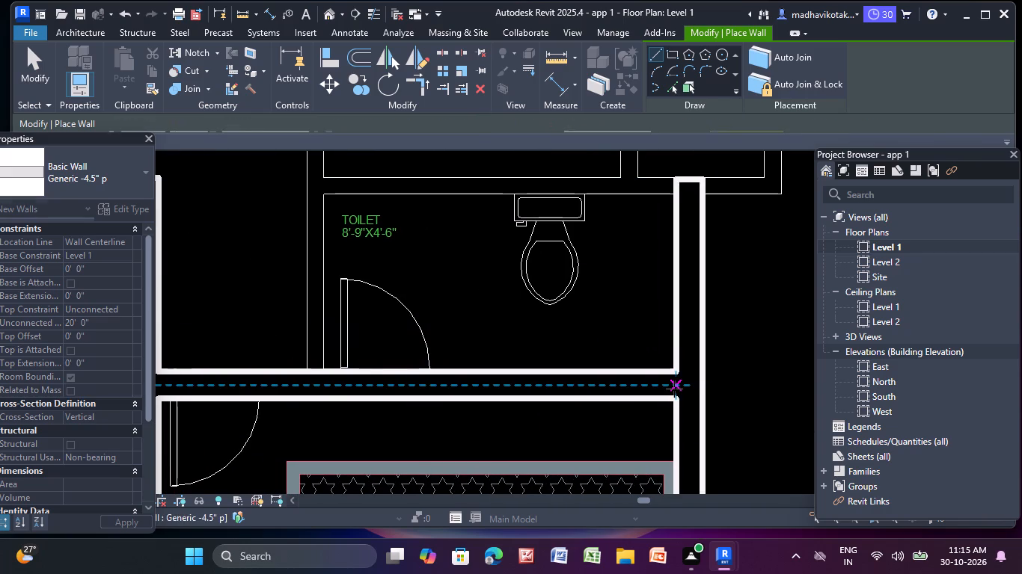
Draw a Generic -4.5" p wall about 6'-4" long beside the 8'-9"x4'-6" toilet door, from the bedroom partition to the free end at the kitchen.
scroll(688, 318, down, 4)
scroll(474, 315, up, 3)
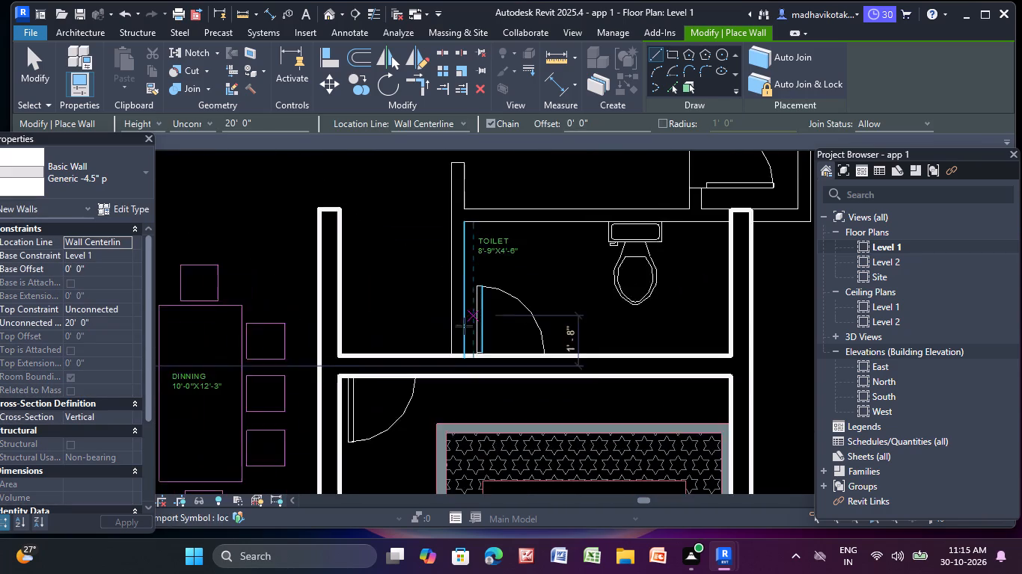
scroll(452, 357, up, 3)
click(461, 363)
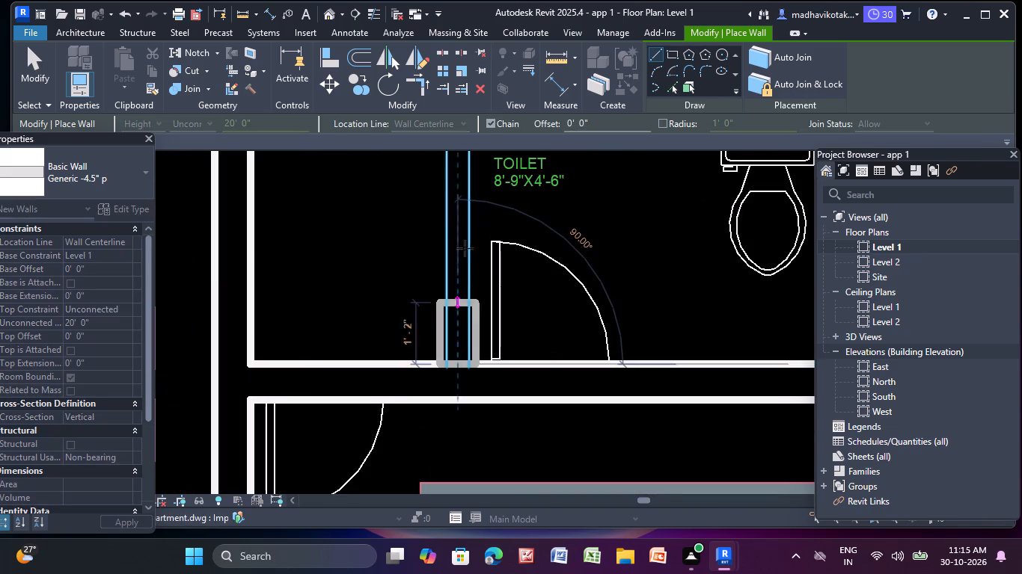
scroll(461, 190, down, 3)
middle_drag(460, 190, 453, 346)
scroll(453, 350, down, 1)
click(450, 251)
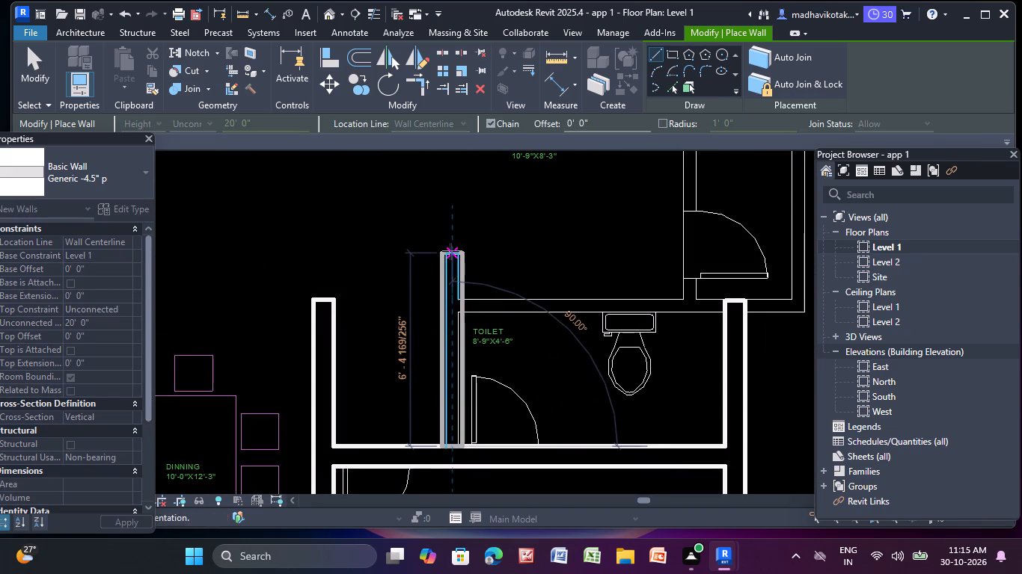
Draw a Generic -4.5" p wall about 11'-3" long between the kitchen and toilet, from the toilet-door partition to the service area's outer line.
key(Escape)
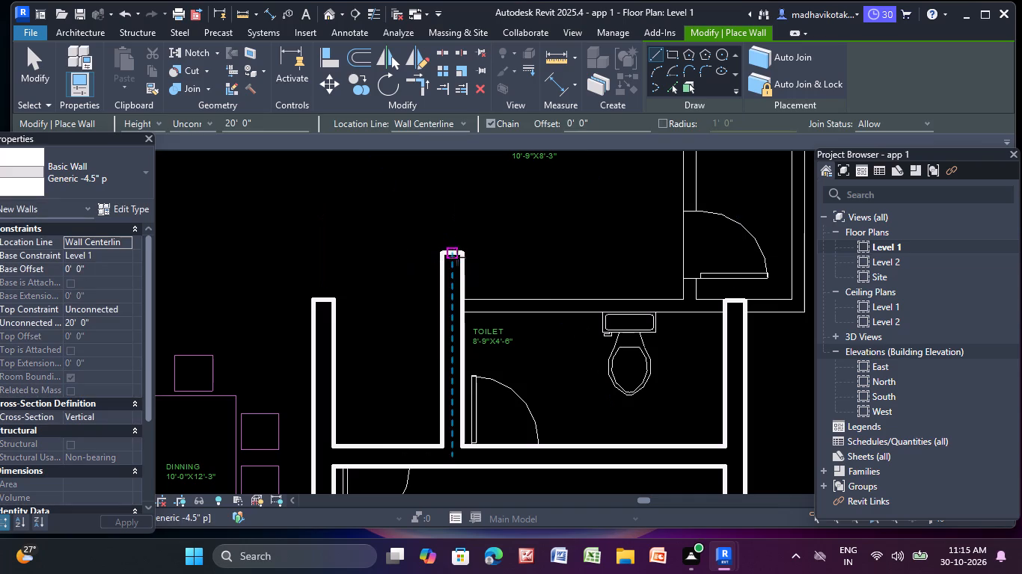
scroll(493, 313, up, 8)
scroll(459, 302, down, 10)
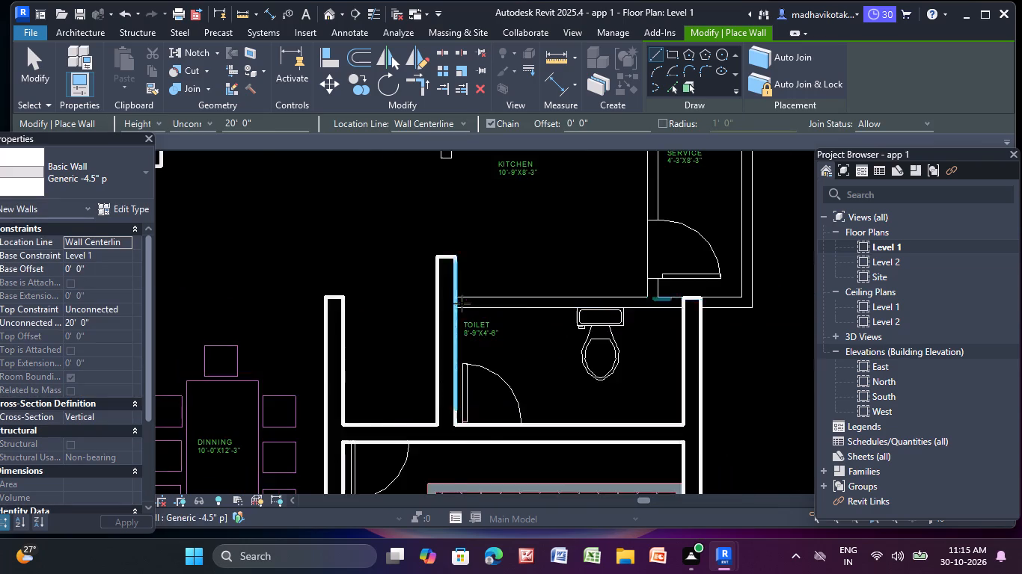
scroll(462, 303, down, 2)
middle_drag(462, 303, 474, 225)
scroll(474, 225, up, 1)
scroll(474, 225, down, 4)
middle_drag(481, 248, 483, 336)
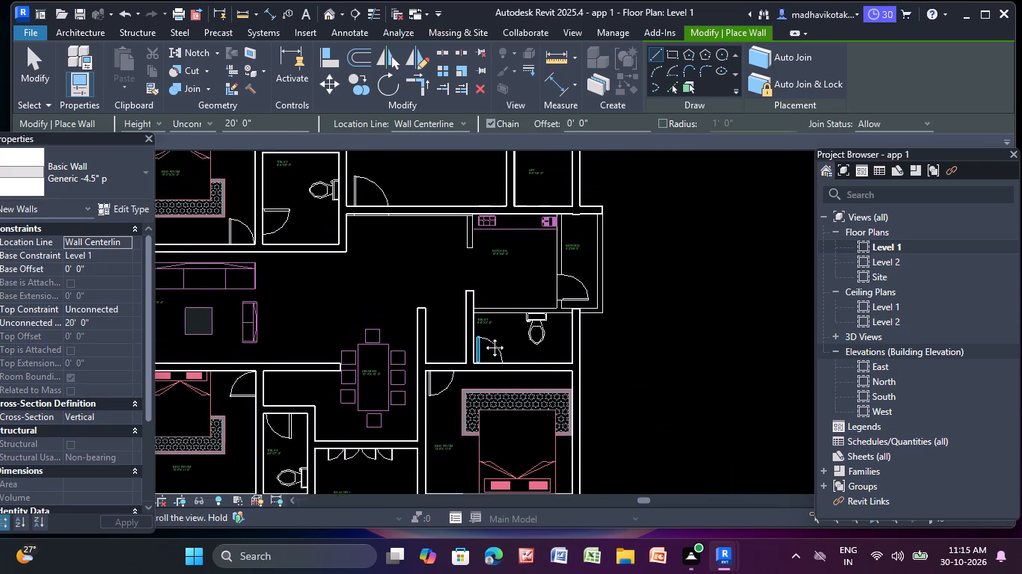
middle_drag(483, 336, 484, 343)
scroll(484, 343, down, 1)
scroll(491, 315, up, 3)
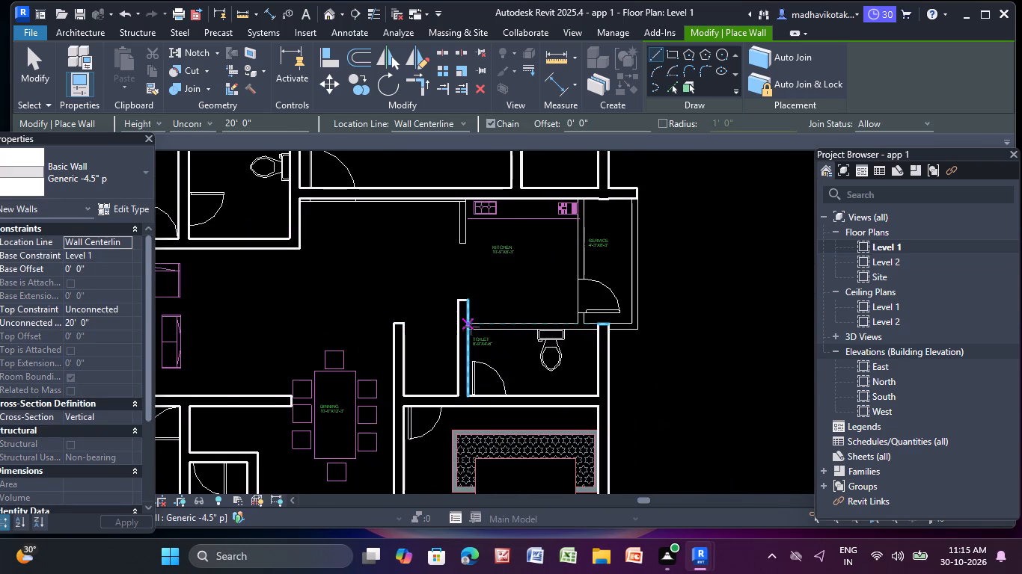
scroll(471, 327, up, 4)
click(466, 326)
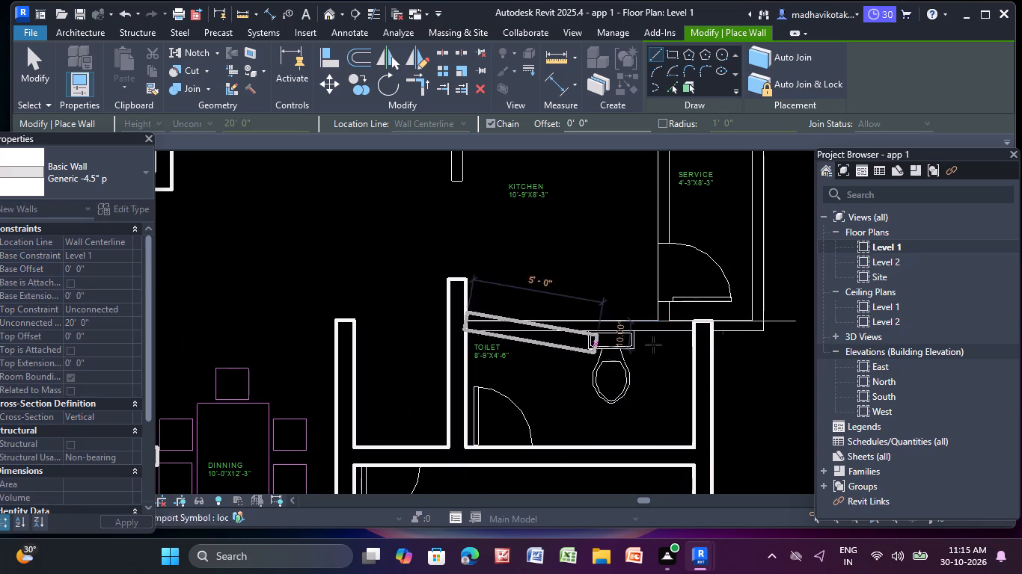
scroll(721, 319, down, 3)
middle_drag(721, 319, 541, 368)
scroll(541, 368, down, 1)
scroll(567, 364, up, 8)
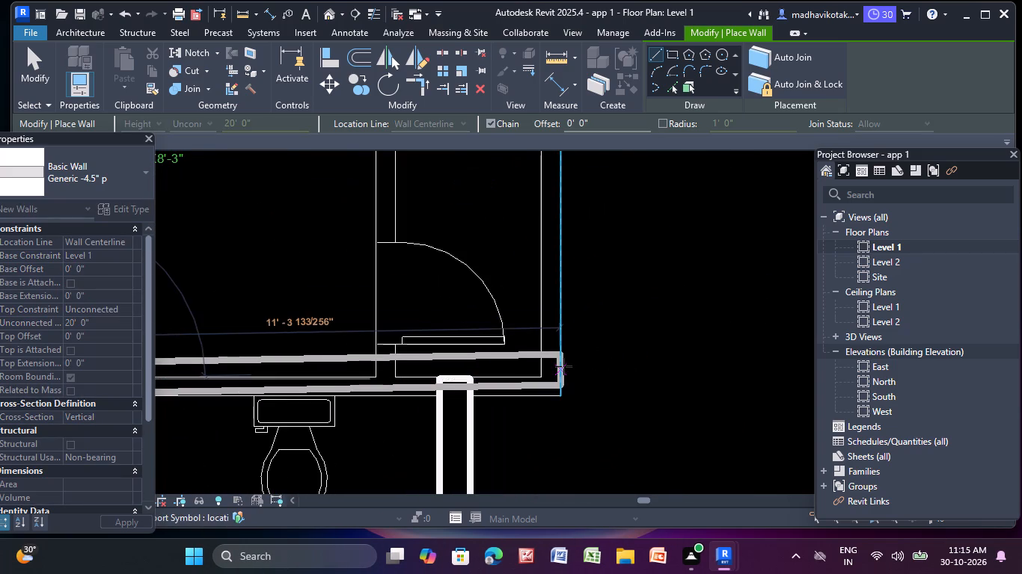
click(563, 372)
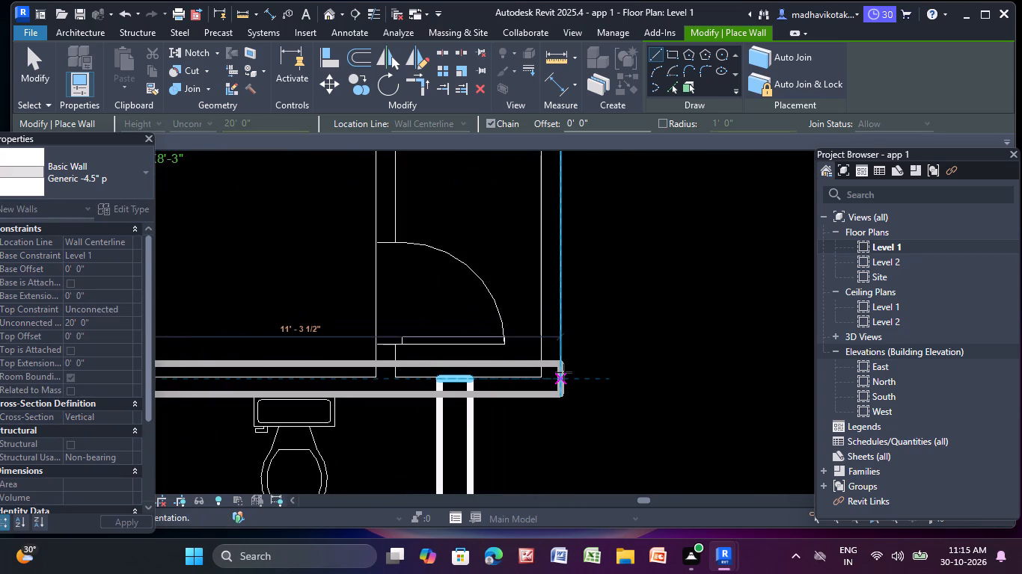
key(Escape)
Draw a Generic -4.5" p wall along the service area's outer side, from the kitchen–toilet wall to the lift-side wall.
scroll(563, 372, up, 5)
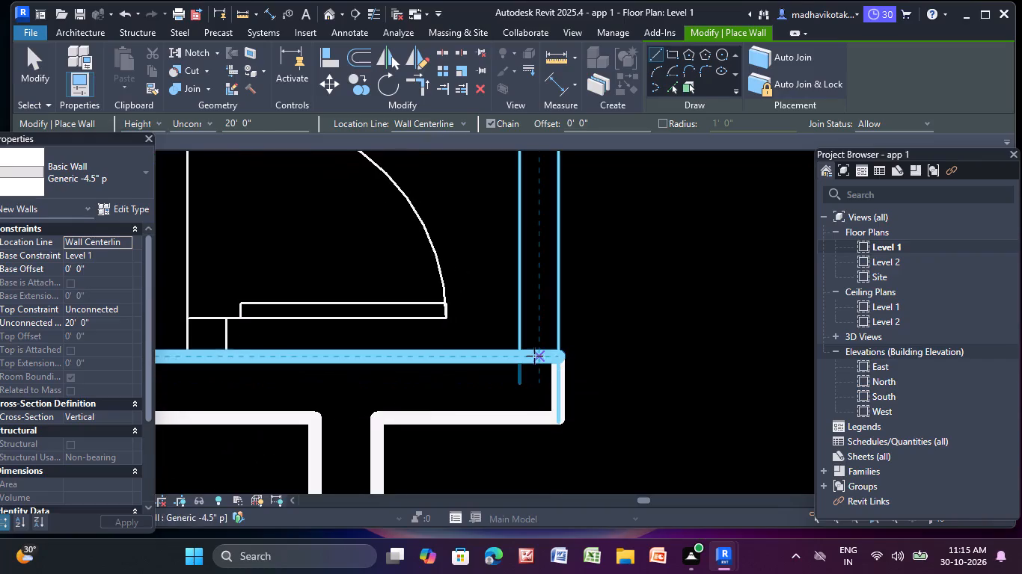
click(537, 357)
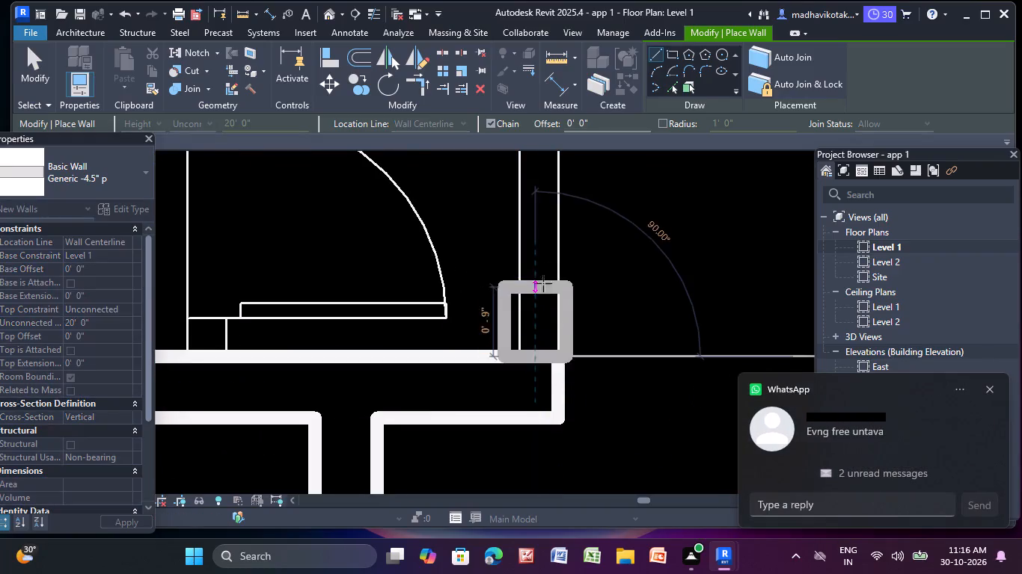
scroll(538, 160, down, 4)
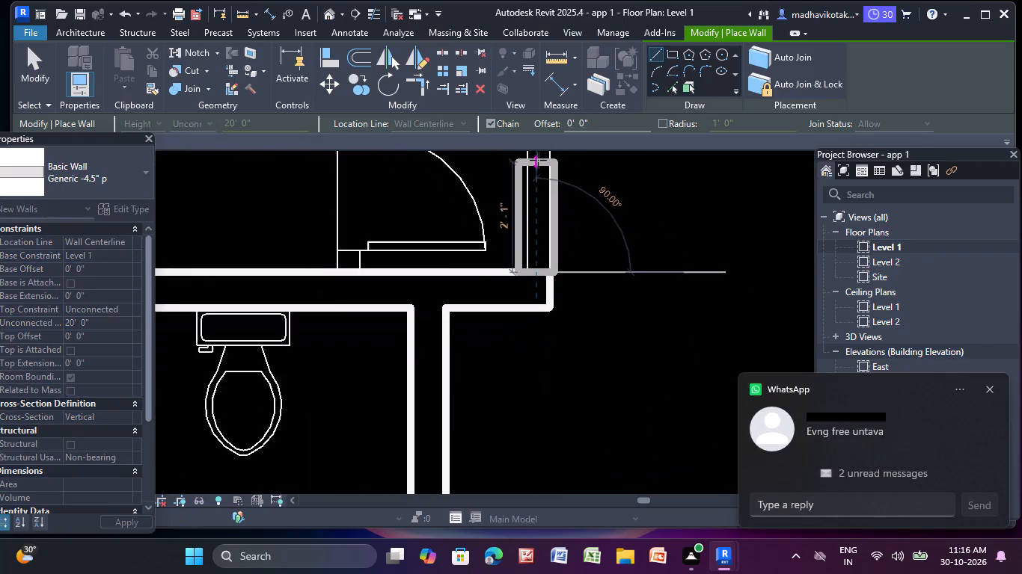
scroll(538, 160, down, 1)
middle_drag(538, 160, 491, 447)
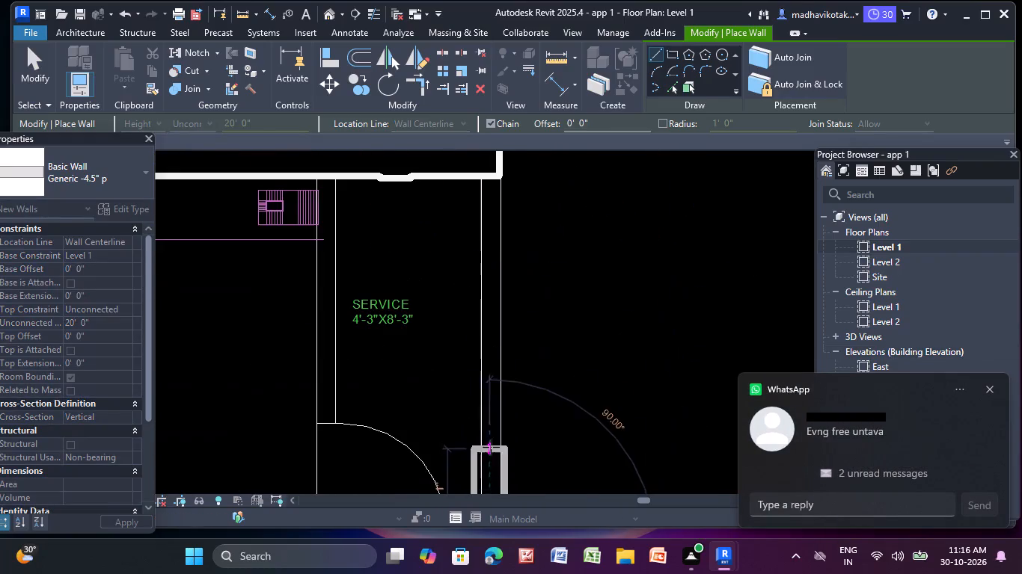
click(489, 172)
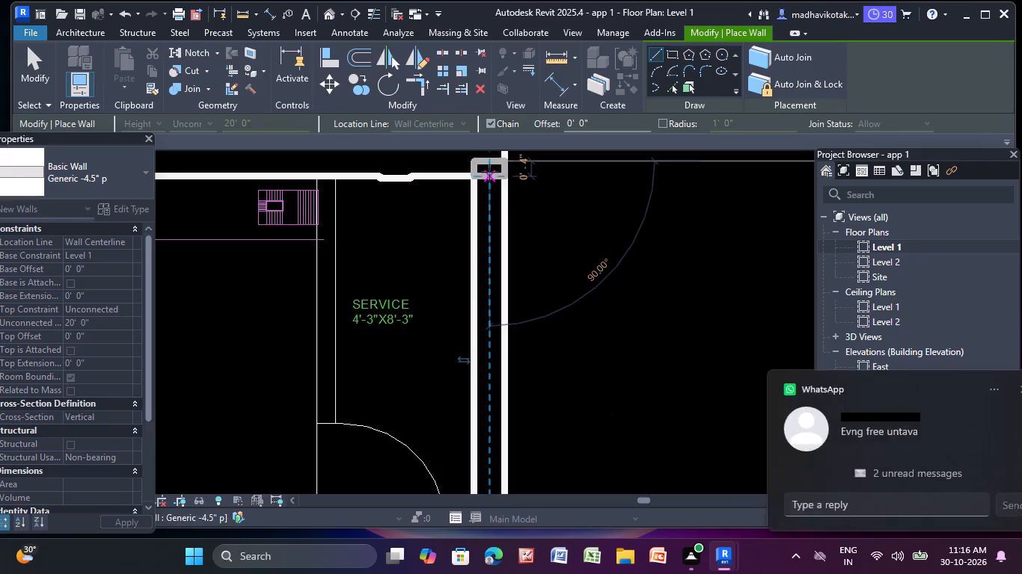
key(Escape)
key(Escape)
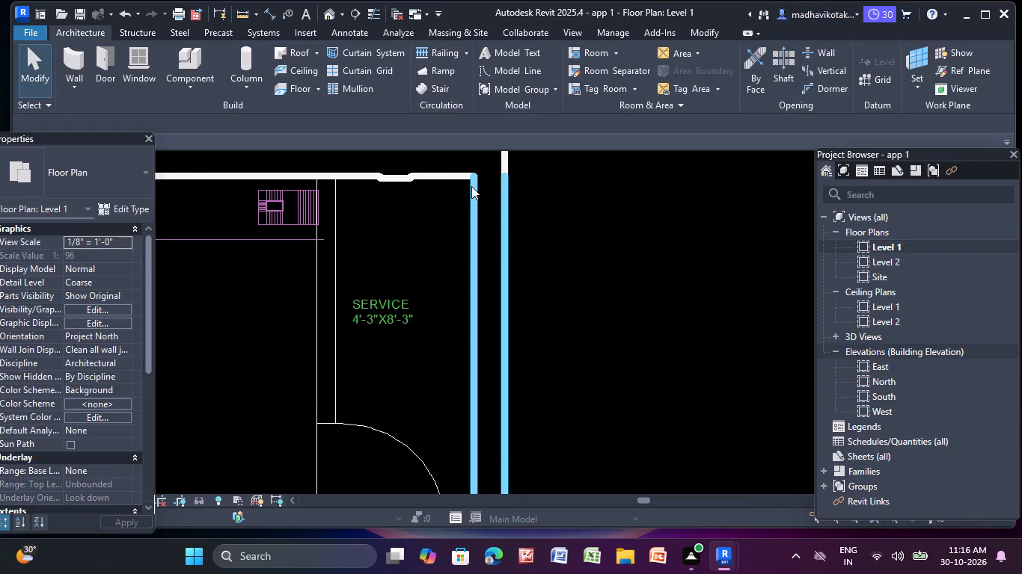
Draw a Generic -4.5" p wall about 8'-0" long between the kitchen and service area, from the lift-side wall to the kitchen–toilet wall.
scroll(317, 192, down, 9)
middle_drag(352, 178, 363, 185)
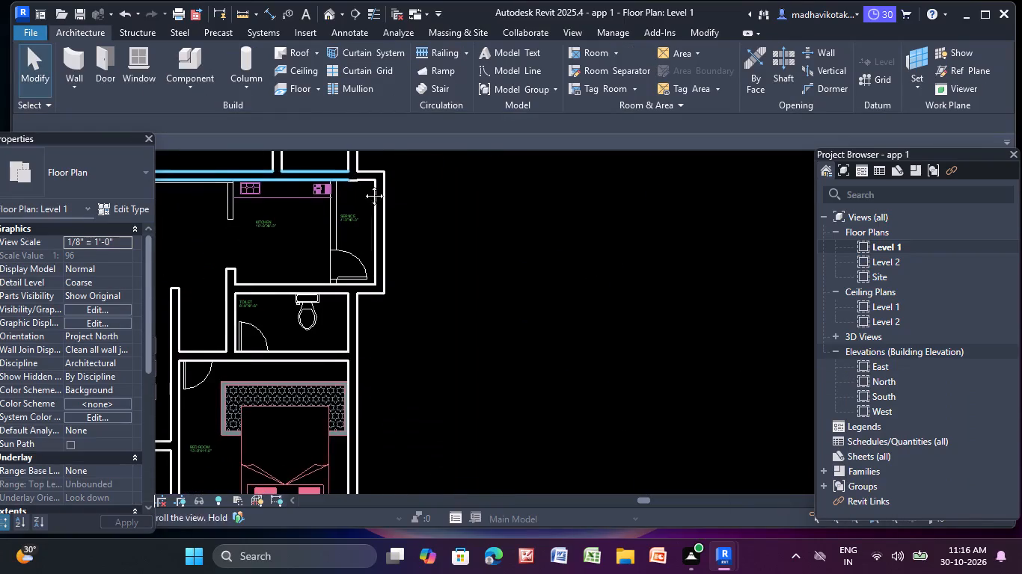
middle_drag(363, 185, 391, 194)
click(80, 59)
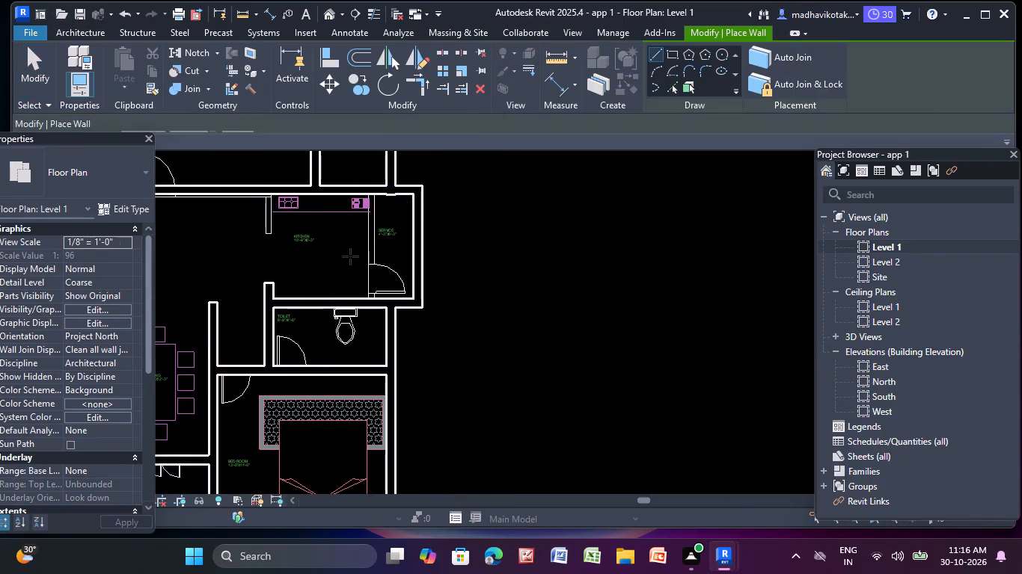
scroll(380, 205, up, 13)
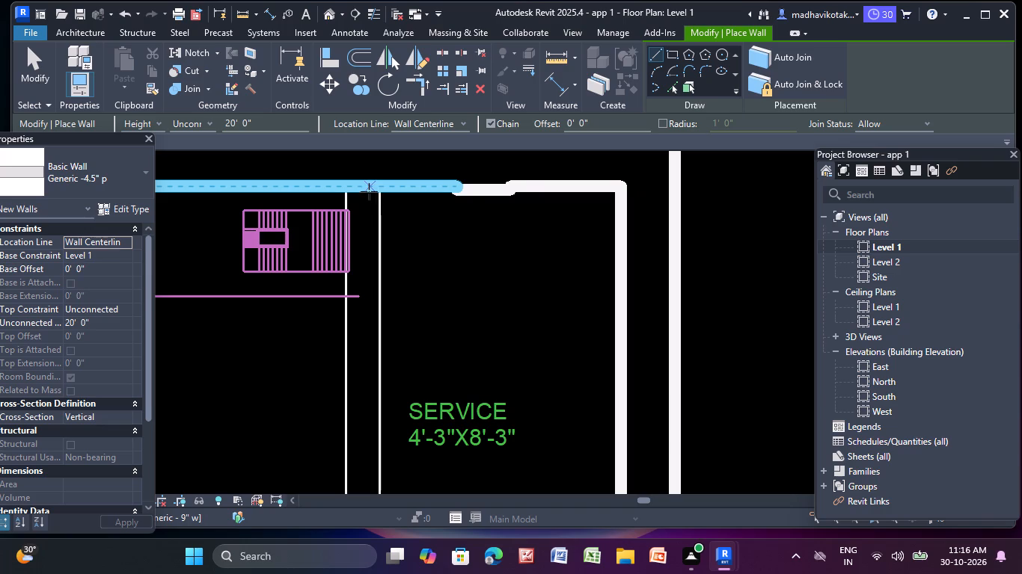
click(362, 186)
scroll(388, 382, down, 3)
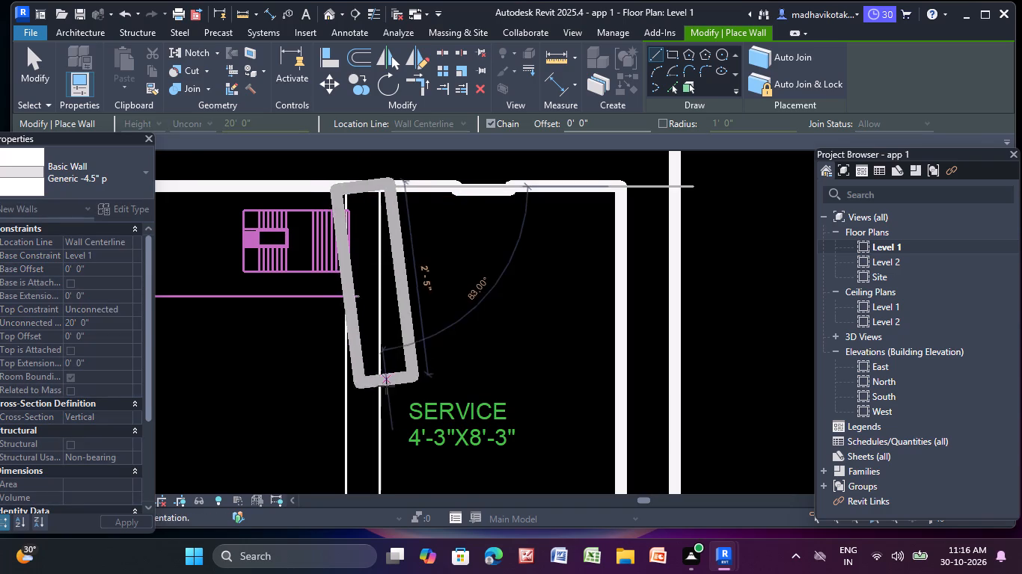
scroll(386, 386, down, 3)
middle_drag(379, 389, 373, 220)
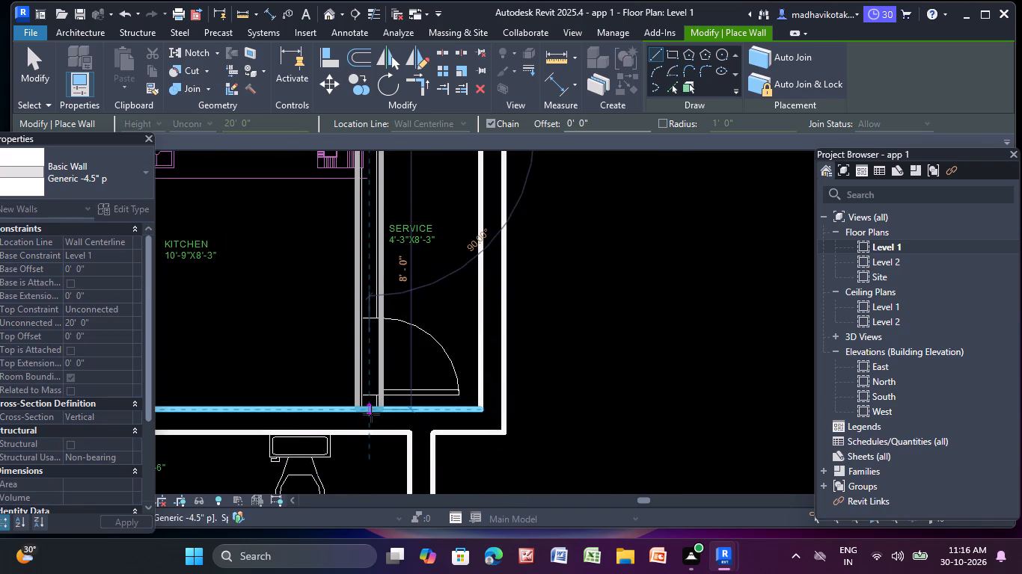
click(371, 414)
key(Escape)
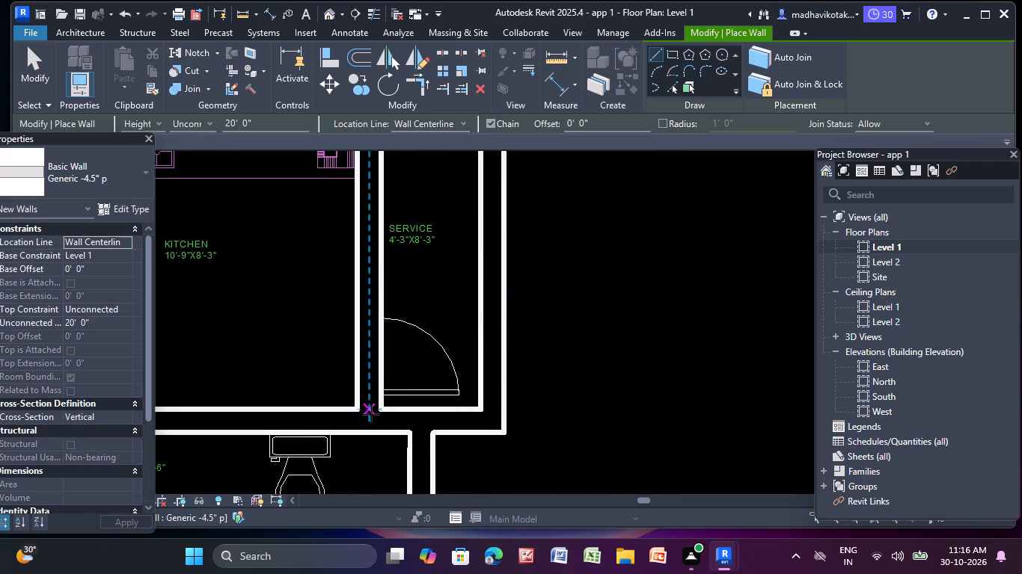
Draw a Generic -4.5" p wall about 2'-11" long beside the kitchen stove, from the lift-side wall to the partition's free end at the kitchen opening.
scroll(349, 398, down, 4)
middle_drag(264, 318, 486, 327)
scroll(388, 238, up, 3)
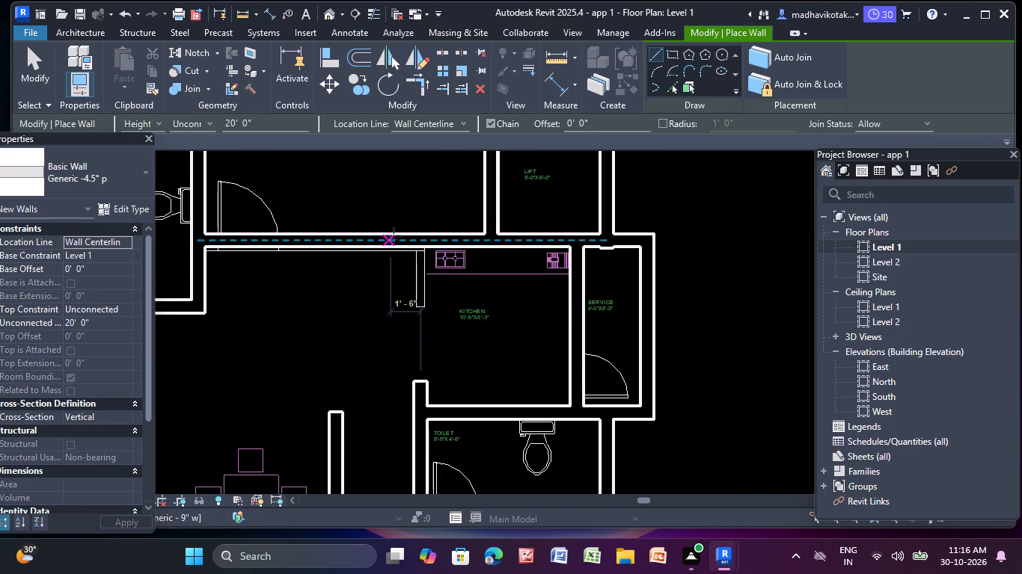
scroll(394, 235, up, 11)
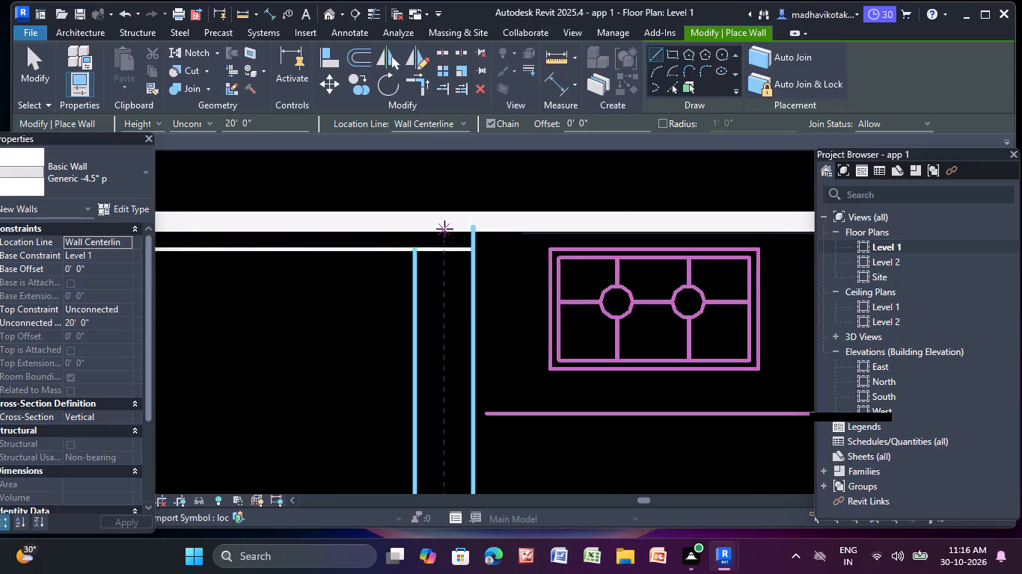
click(443, 229)
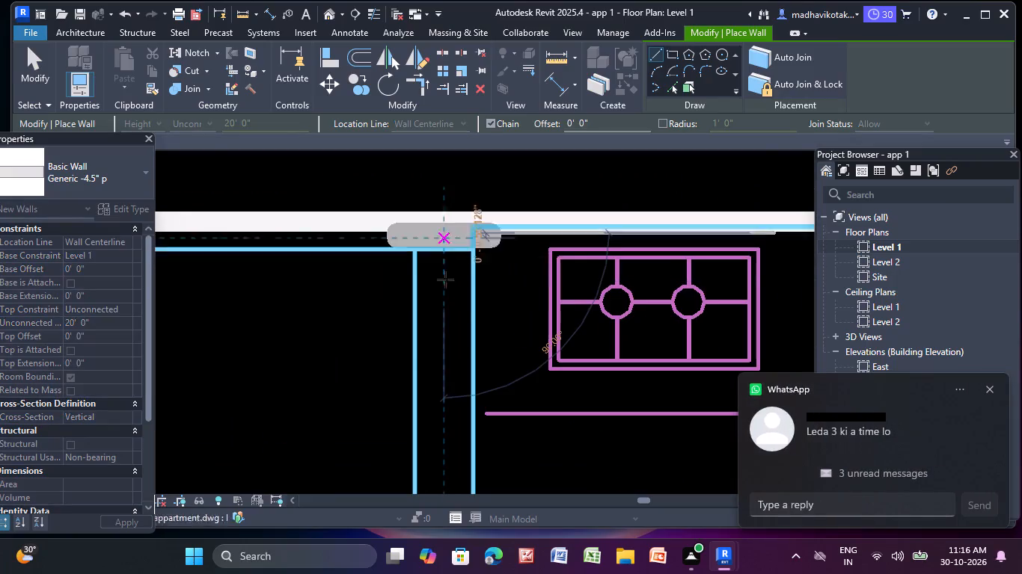
scroll(445, 355, down, 3)
middle_drag(447, 357, 438, 105)
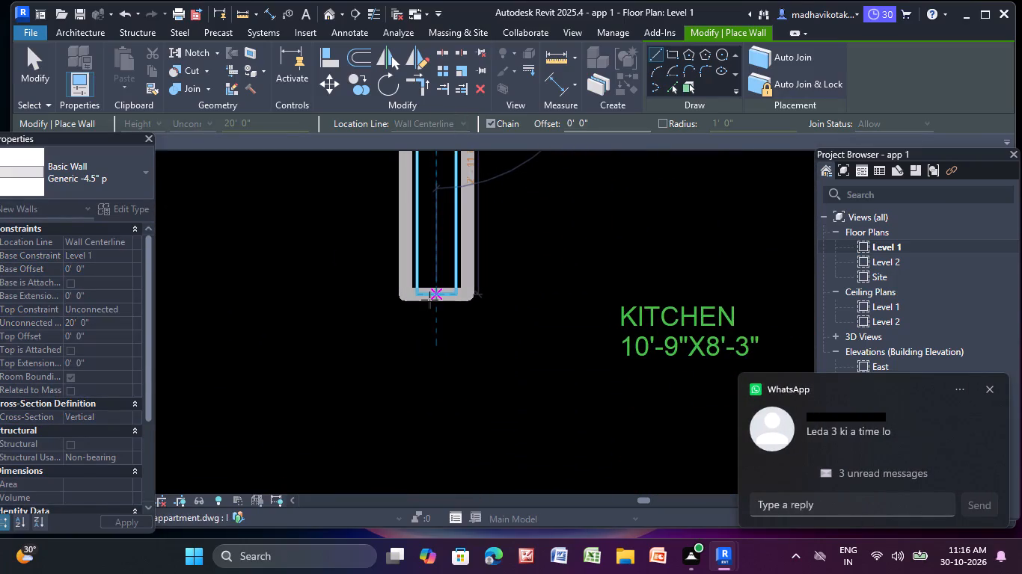
middle_drag(430, 300, 423, 322)
scroll(423, 322, up, 1)
click(423, 322)
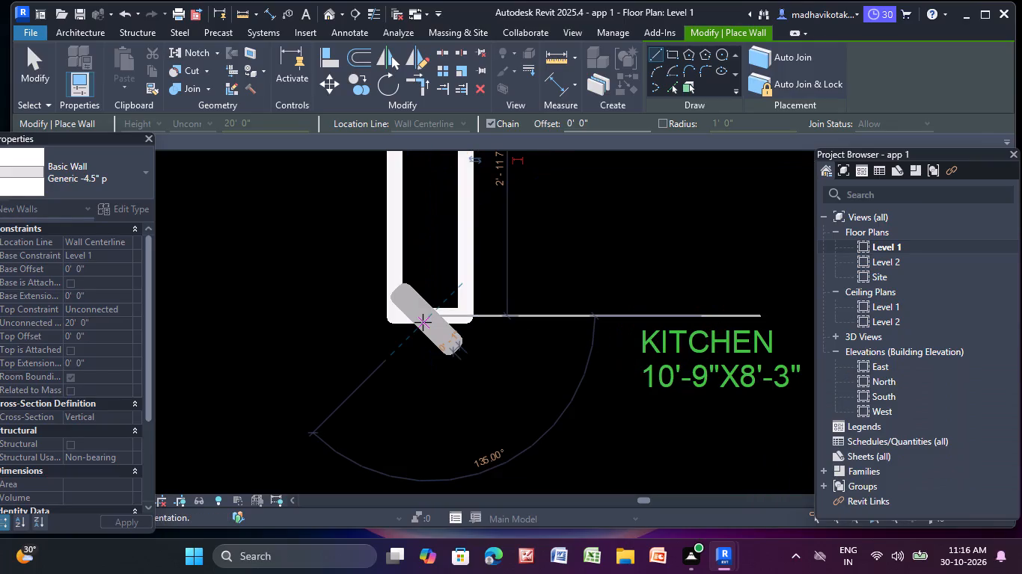
key(Escape)
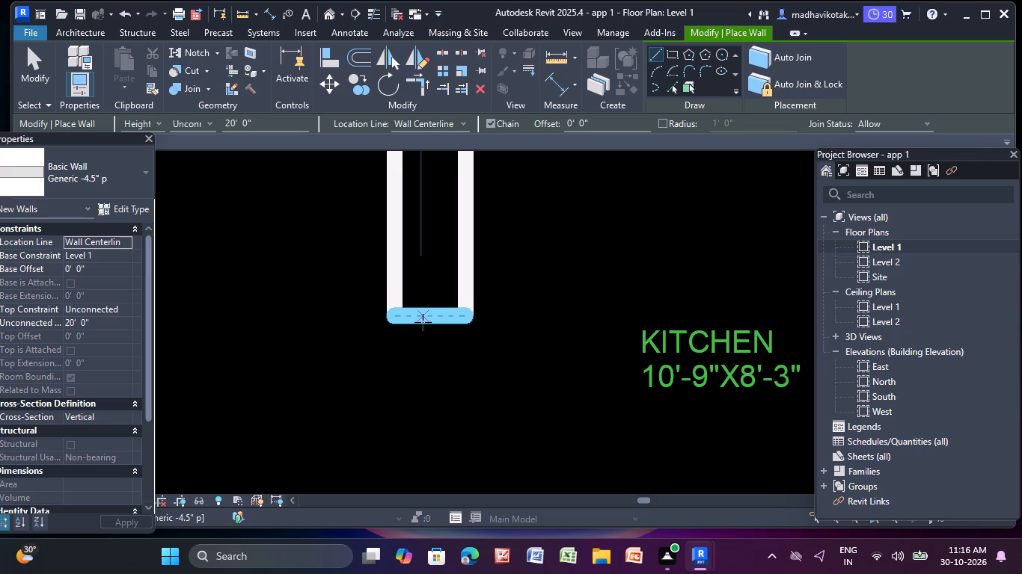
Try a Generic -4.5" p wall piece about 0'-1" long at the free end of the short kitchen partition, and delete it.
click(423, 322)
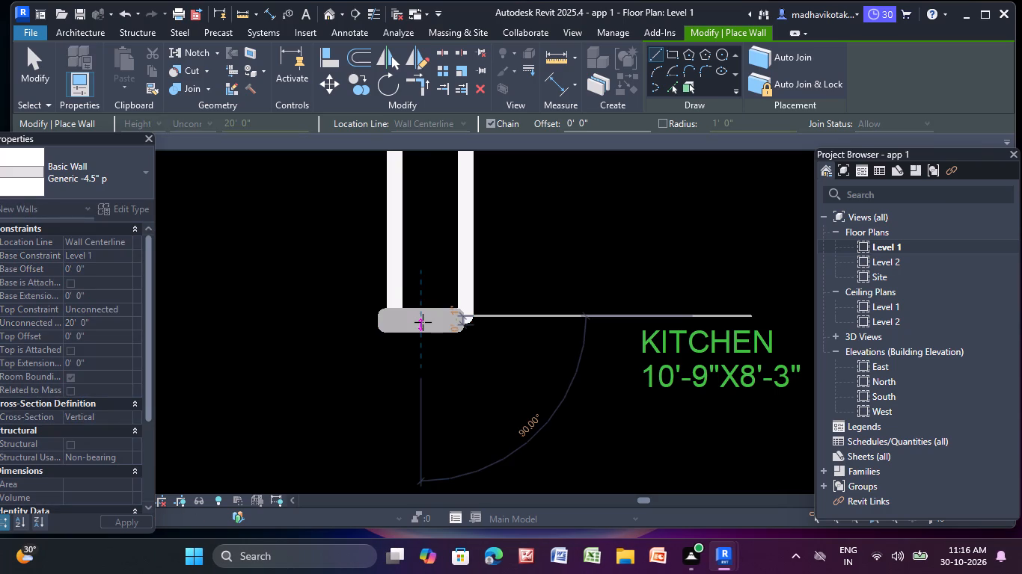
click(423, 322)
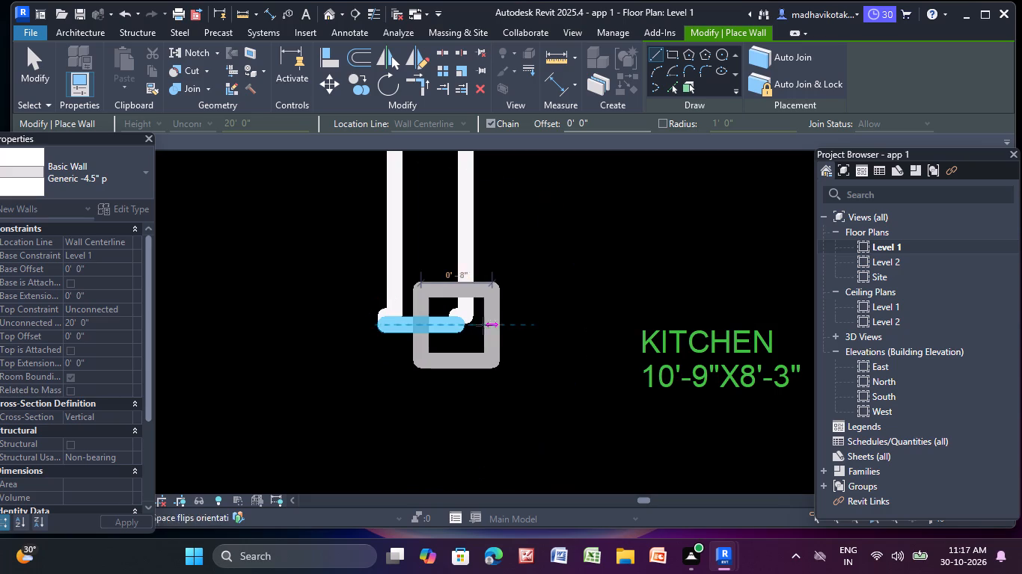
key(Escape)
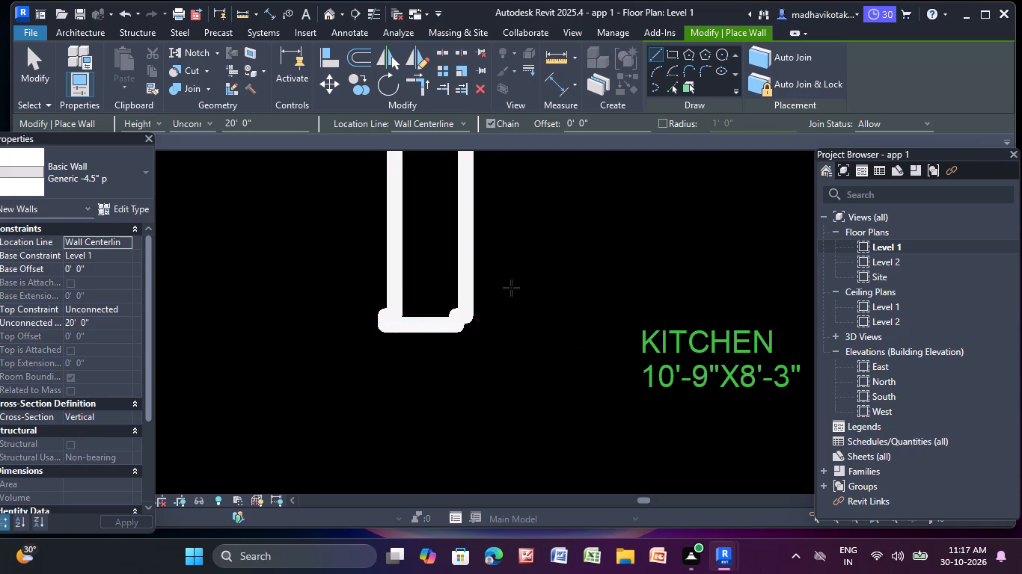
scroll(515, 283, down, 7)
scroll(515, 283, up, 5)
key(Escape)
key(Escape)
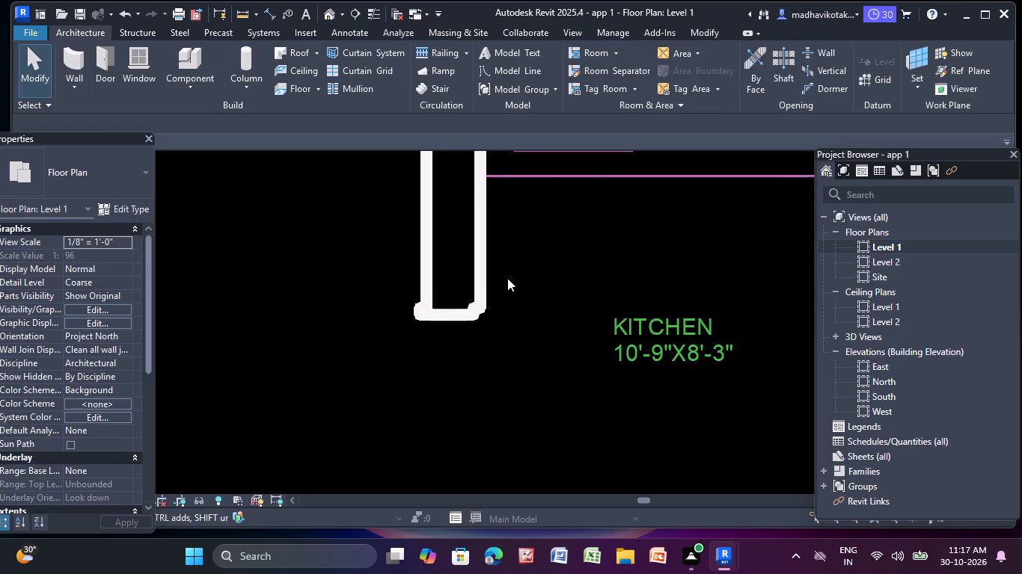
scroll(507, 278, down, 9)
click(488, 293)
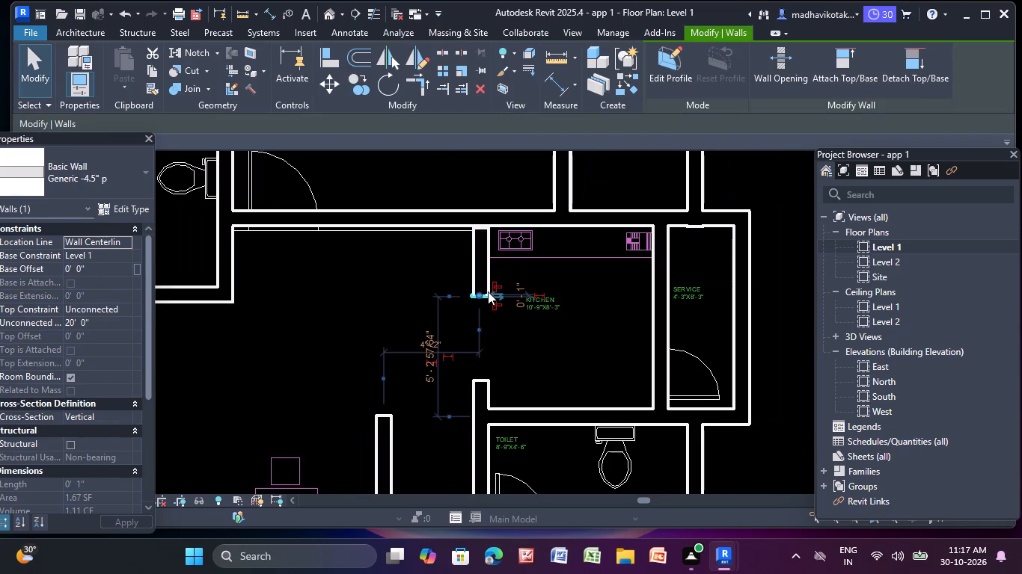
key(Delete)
Examine the whole Level 1 plan, lower and upper apartments, for walls still missing over the drawing.
scroll(446, 0, down, 3)
scroll(516, 281, down, 2)
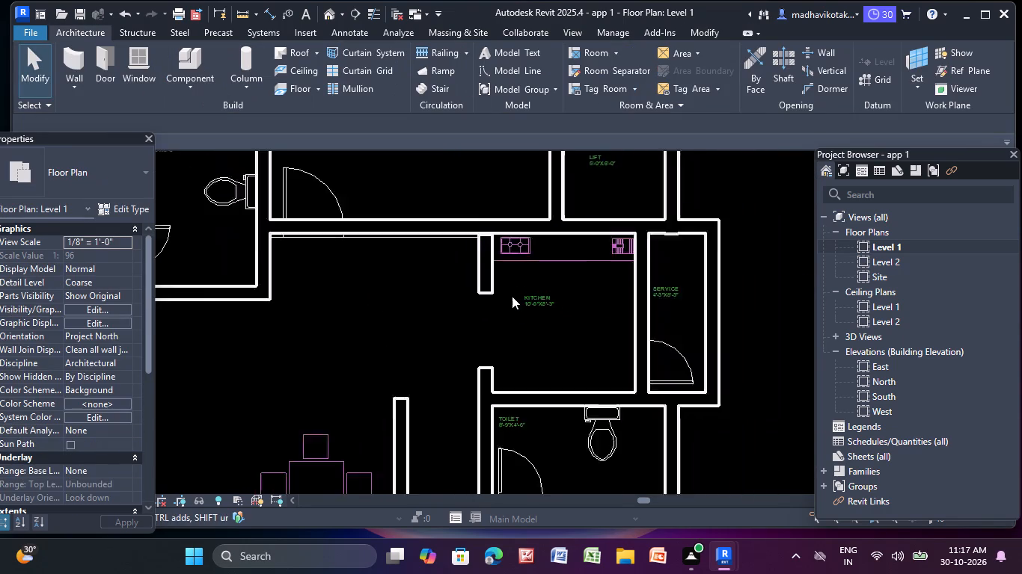
scroll(512, 296, down, 6)
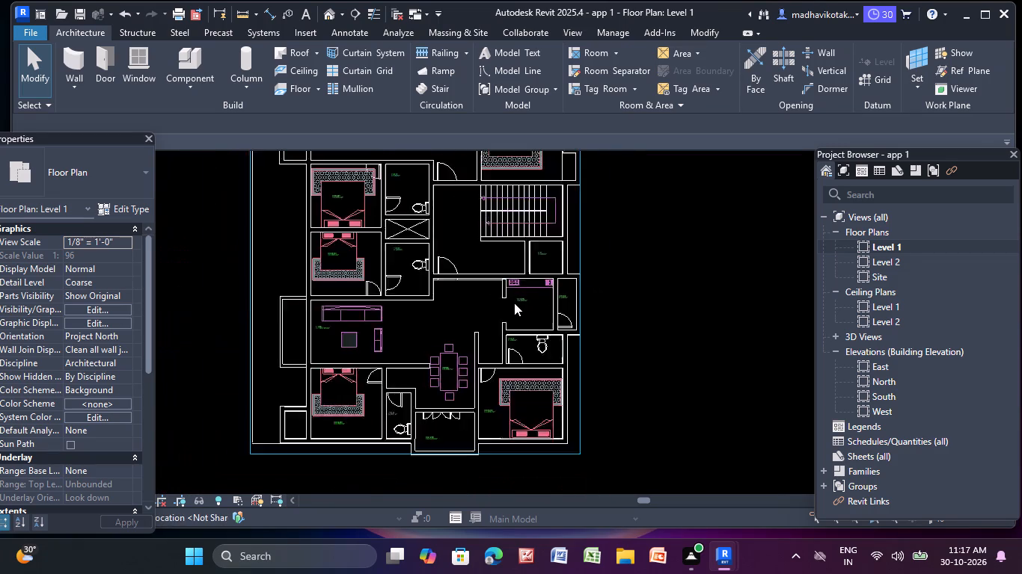
scroll(514, 303, down, 3)
middle_drag(409, 245, 498, 291)
scroll(487, 282, up, 3)
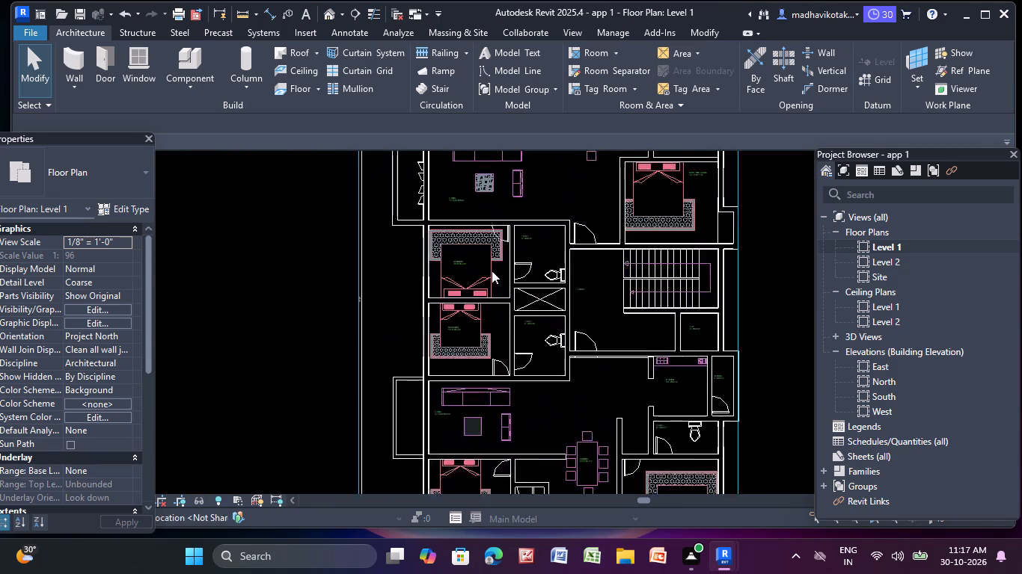
scroll(492, 271, up, 8)
scroll(588, 300, down, 10)
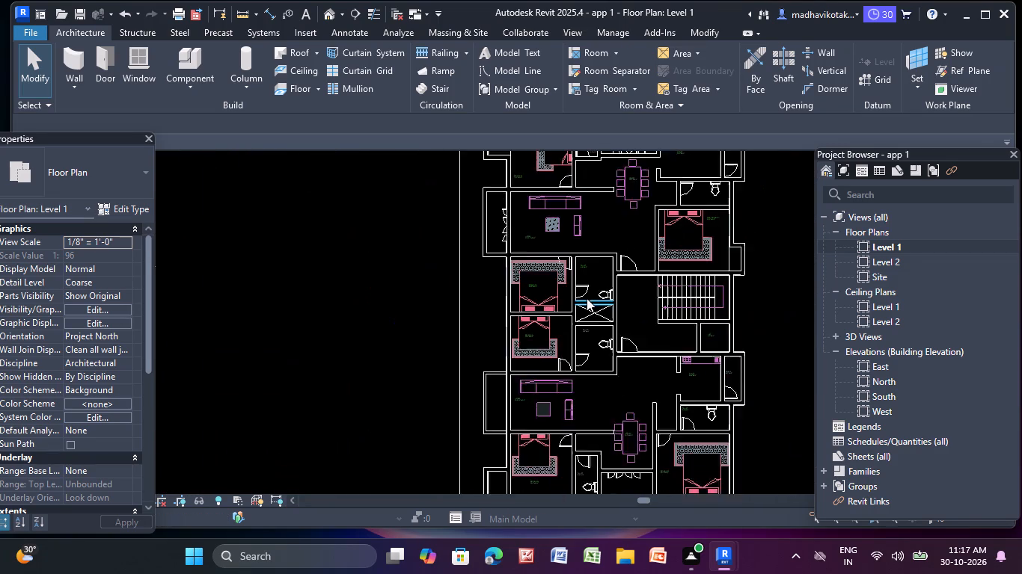
scroll(587, 298, down, 1)
middle_drag(587, 298, 510, 287)
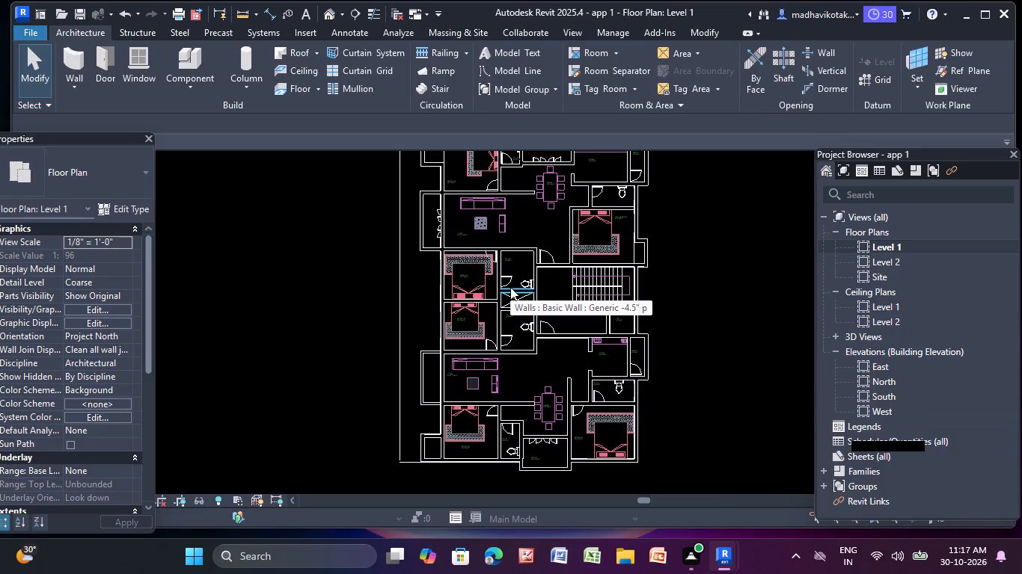
scroll(510, 288, down, 2)
middle_drag(515, 291, 506, 362)
scroll(496, 322, up, 3)
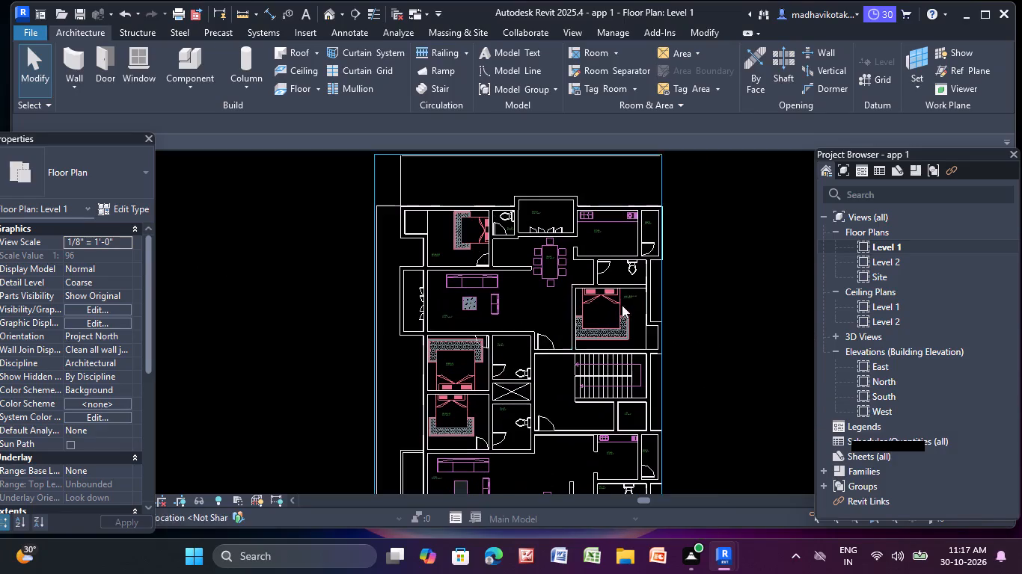
scroll(550, 191, up, 8)
scroll(577, 195, down, 8)
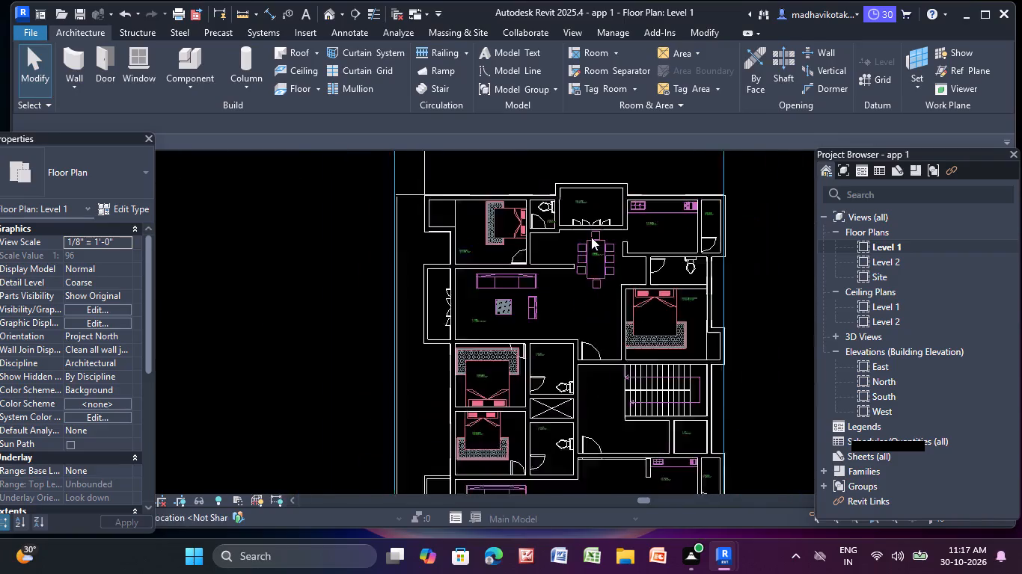
scroll(576, 276, down, 1)
middle_drag(576, 275, 526, 244)
Open the default 3D view of the apartment model.
click(326, 8)
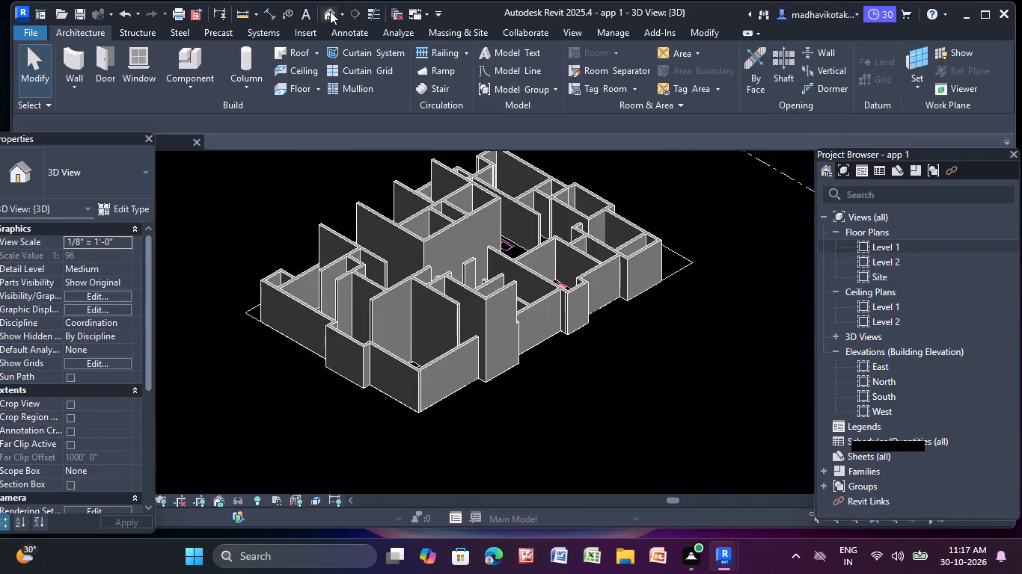
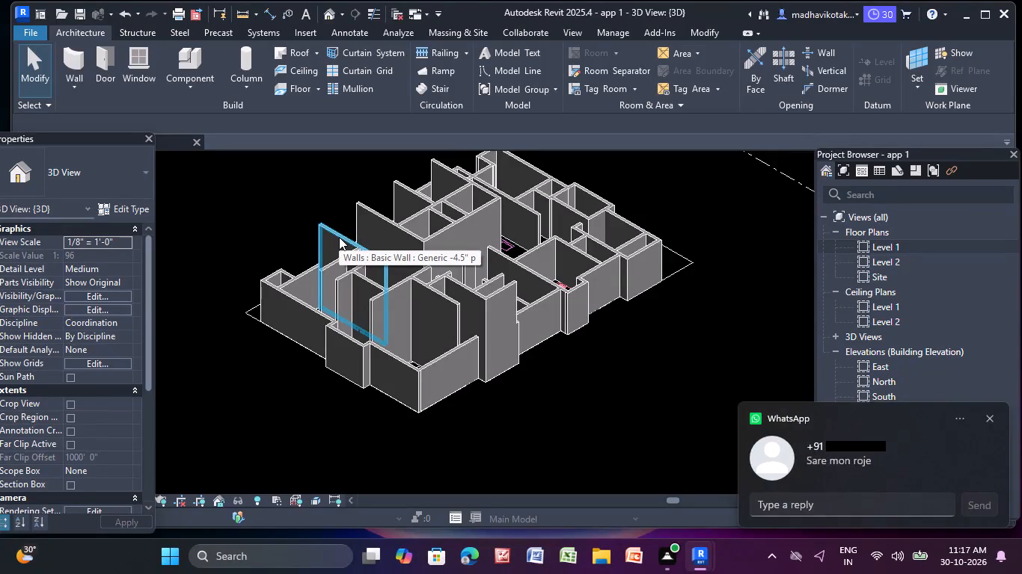
Select all instances of the Generic -4.5" p wall type and set their top constraint to Up to level: Level 2.
click(339, 237)
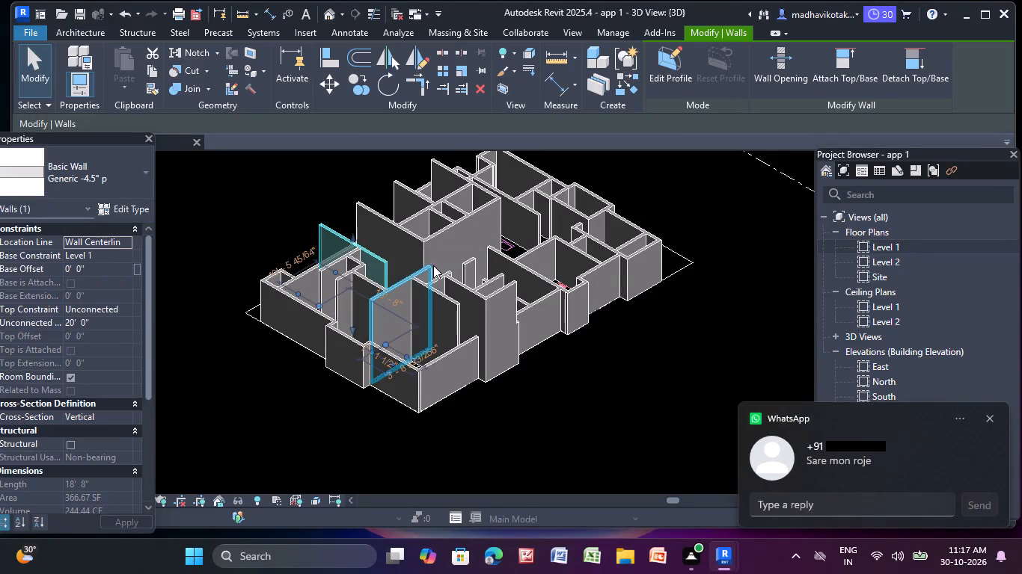
text(sa)
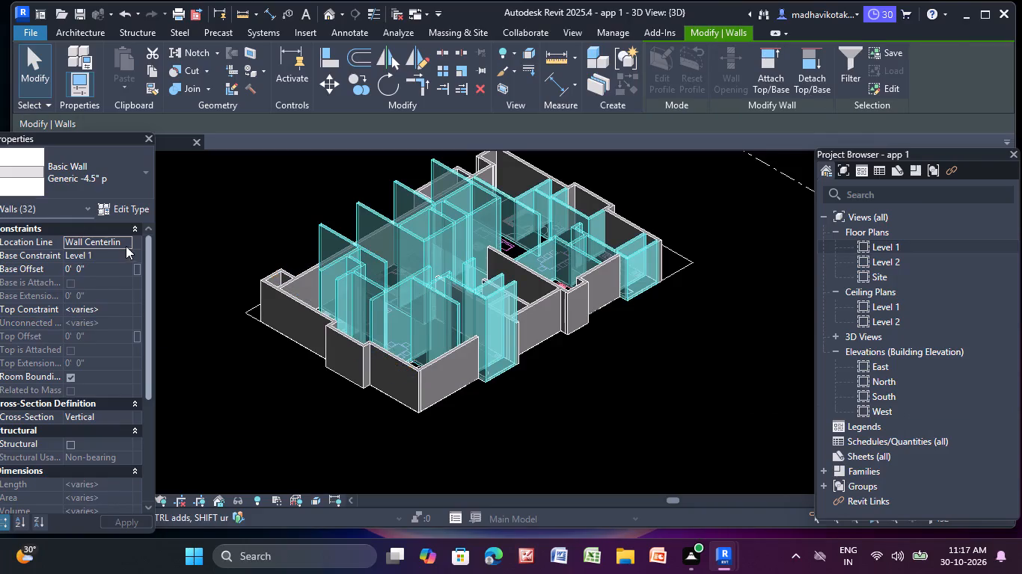
click(125, 312)
click(130, 345)
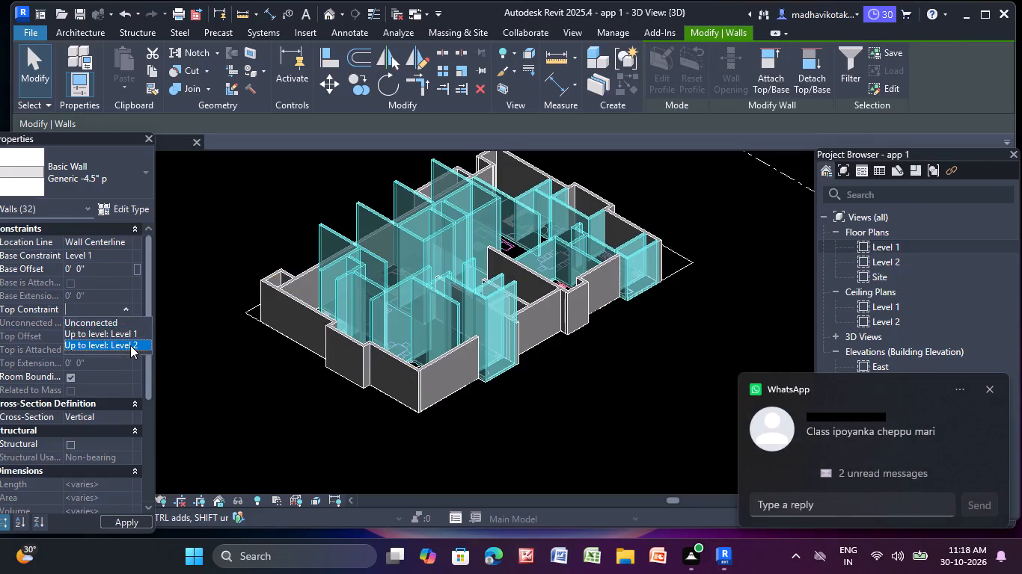
click(245, 401)
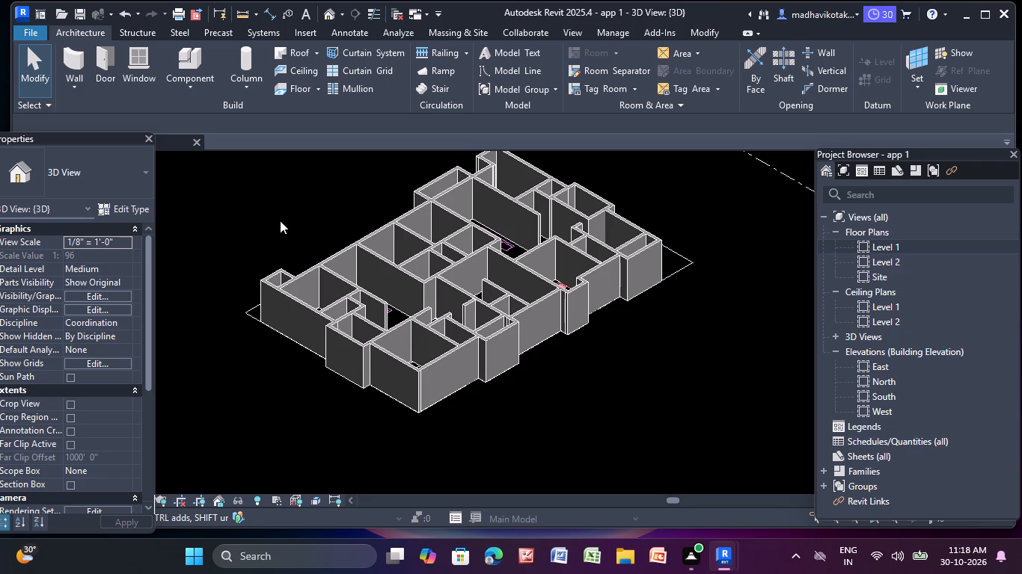
In the Level 1 floor plan, delete the exterior wall running along the outer end of the staircase and the lift.
scroll(596, 253, down, 4)
middle_drag(623, 290, 616, 291)
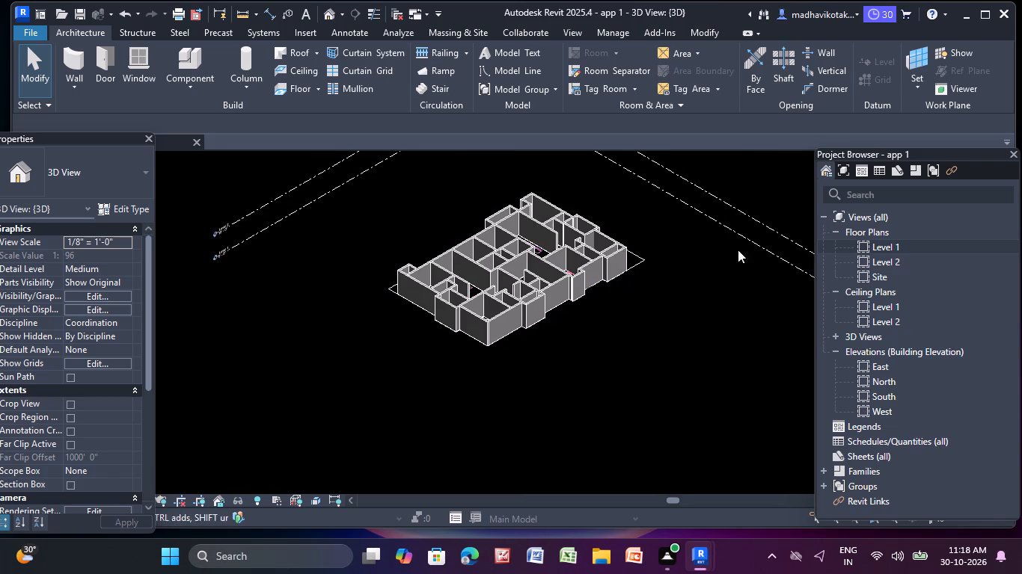
double_click(883, 247)
scroll(712, 299, down, 4)
middle_drag(704, 300, 599, 296)
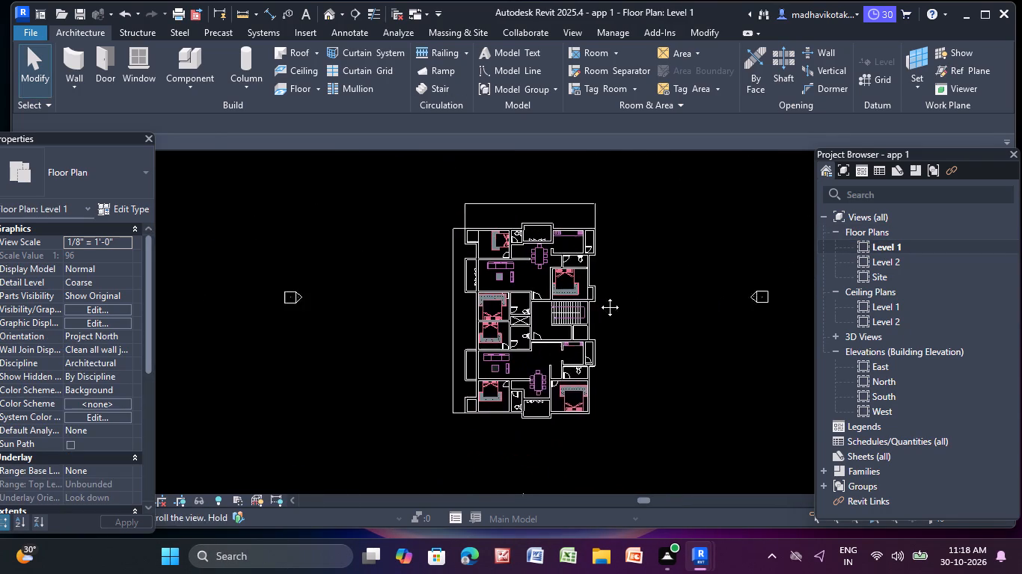
middle_drag(599, 296, 563, 279)
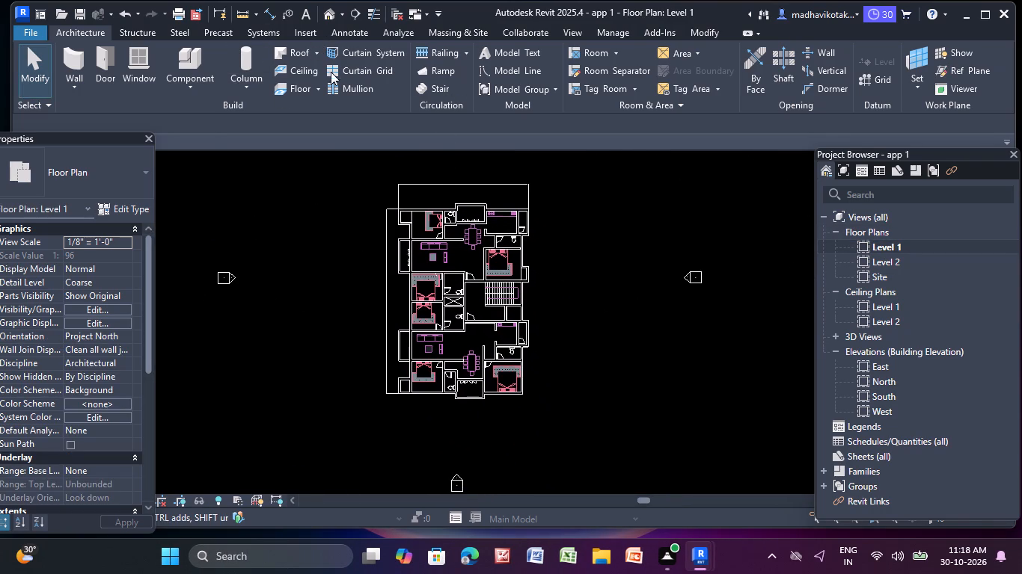
scroll(536, 262, up, 9)
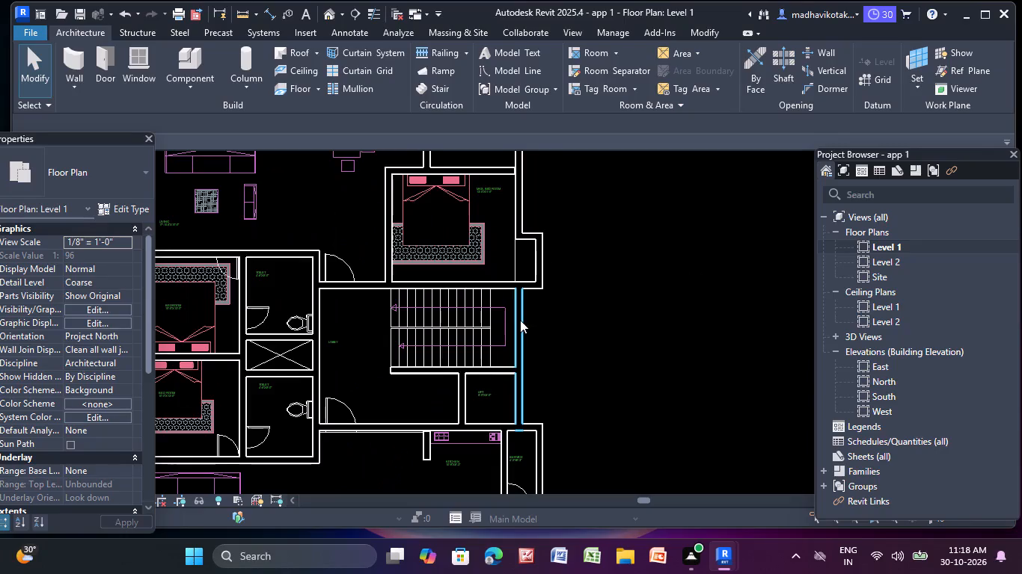
scroll(507, 334, up, 1)
middle_click(504, 334)
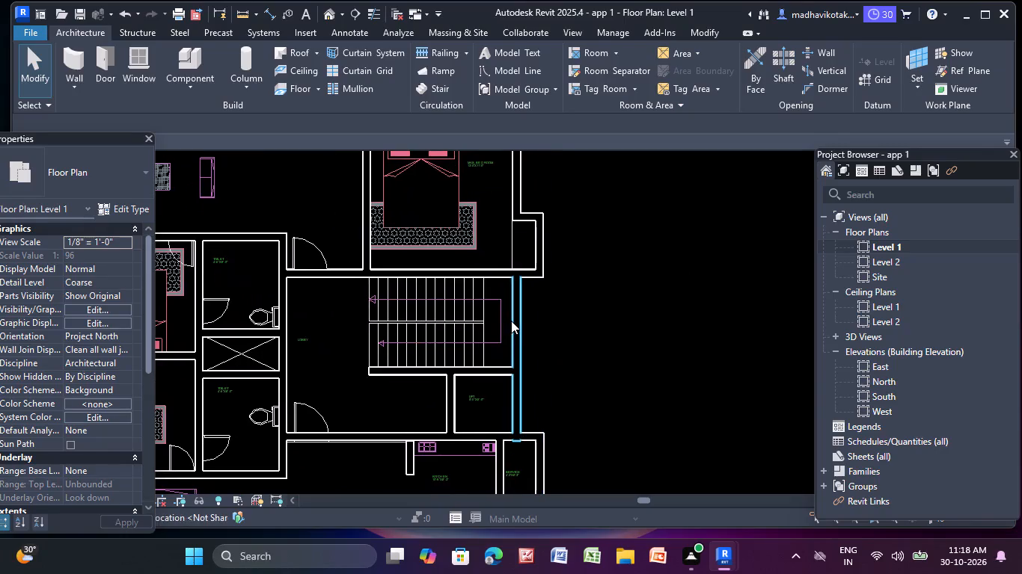
click(512, 321)
key(Delete)
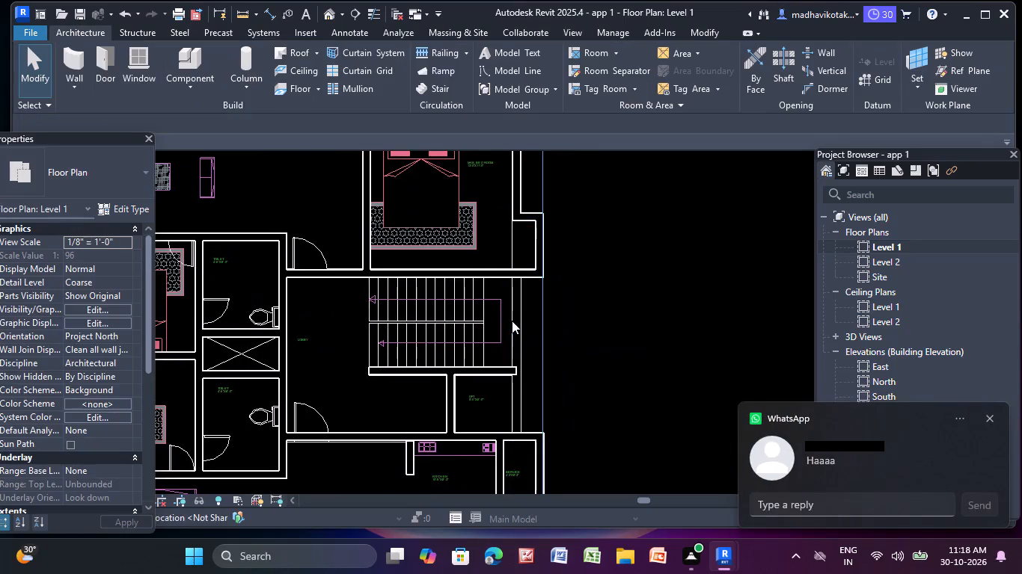
Draw a Generic -4.5" p wall about 5'-1" long on the lift's outer side, from the stair-side wall to the kitchen-side wall.
middle_drag(525, 396, 482, 357)
scroll(482, 357, up, 4)
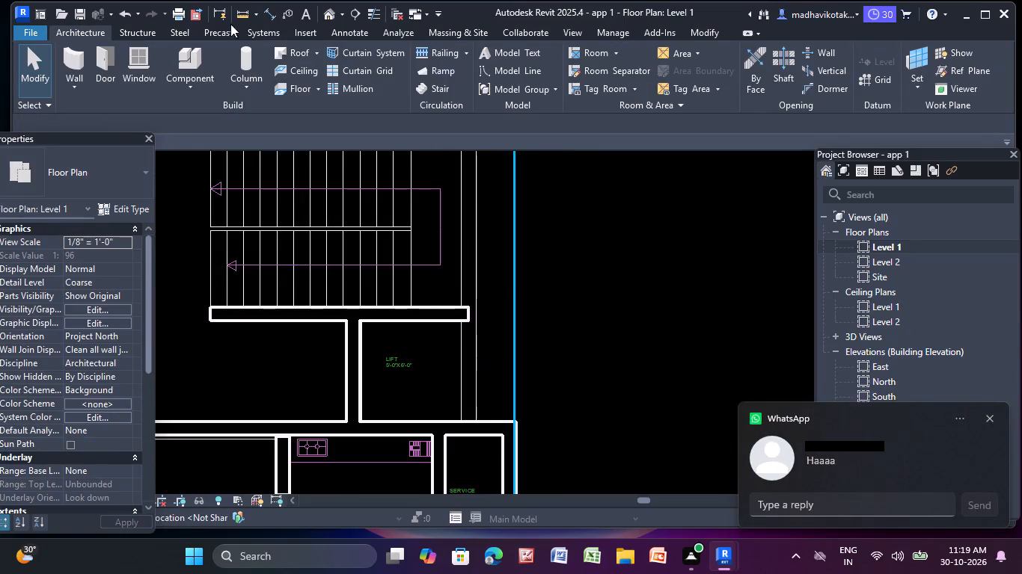
click(67, 71)
scroll(462, 323, up, 3)
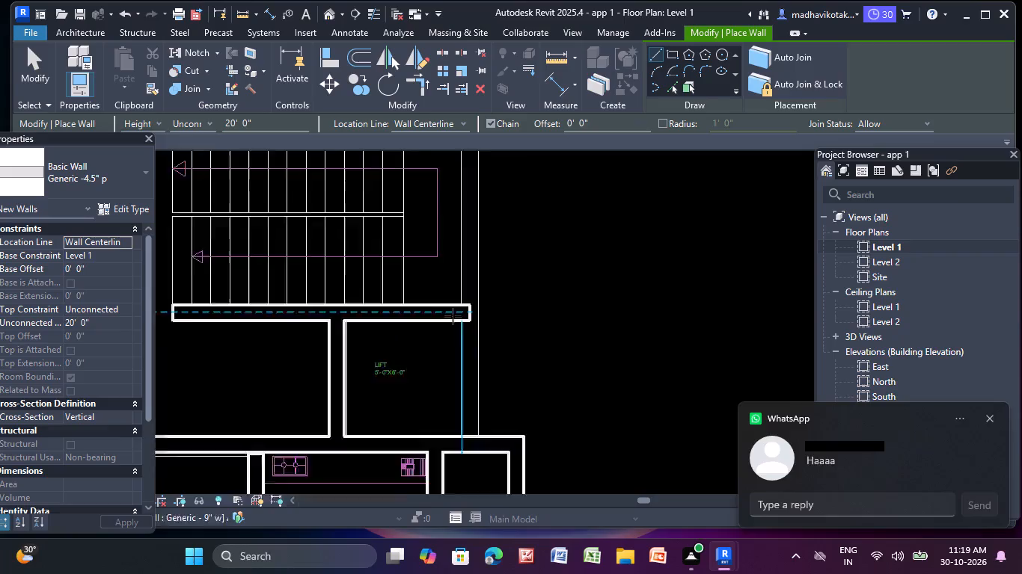
click(472, 323)
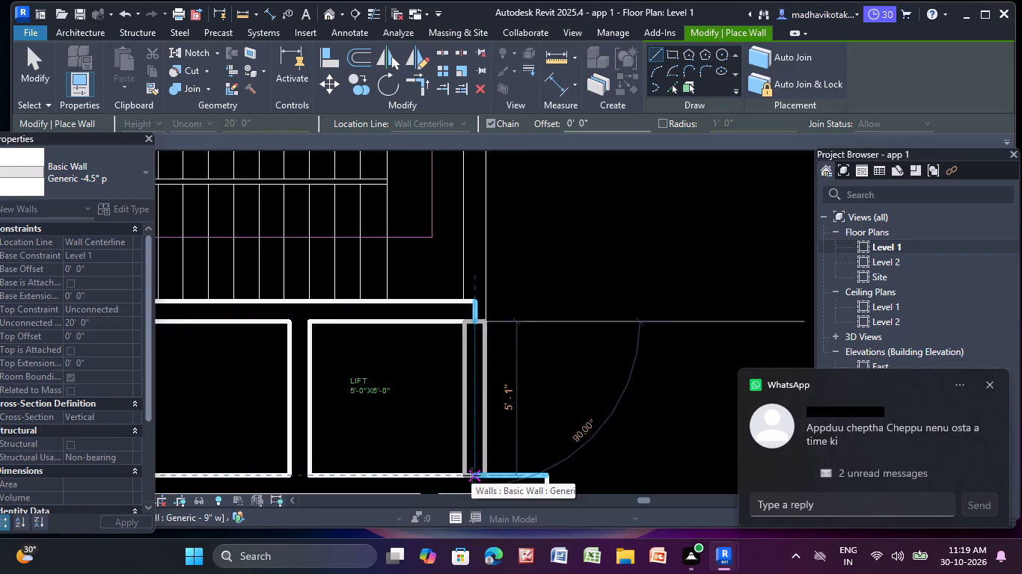
click(471, 475)
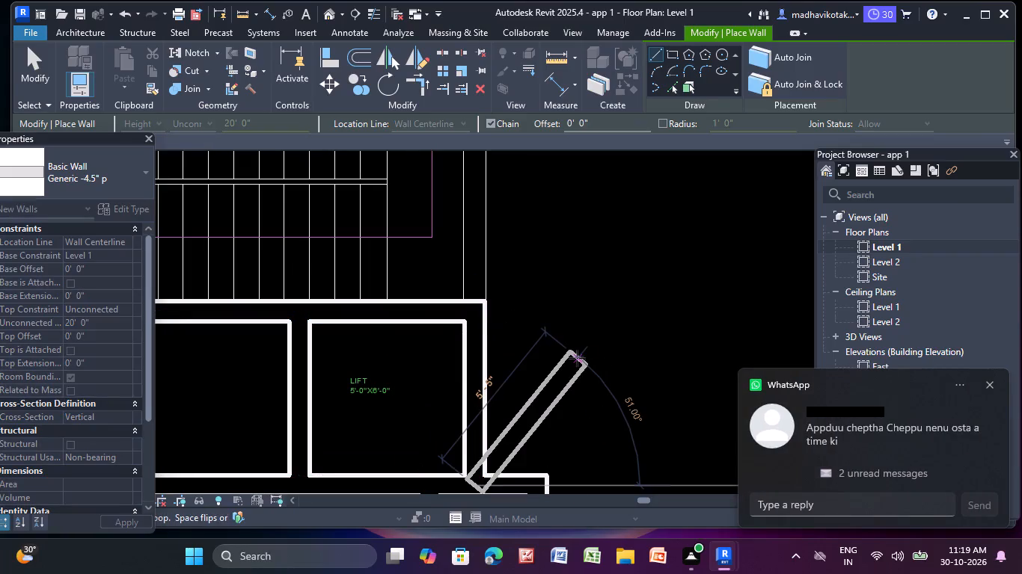
key(Escape)
key(Escape)
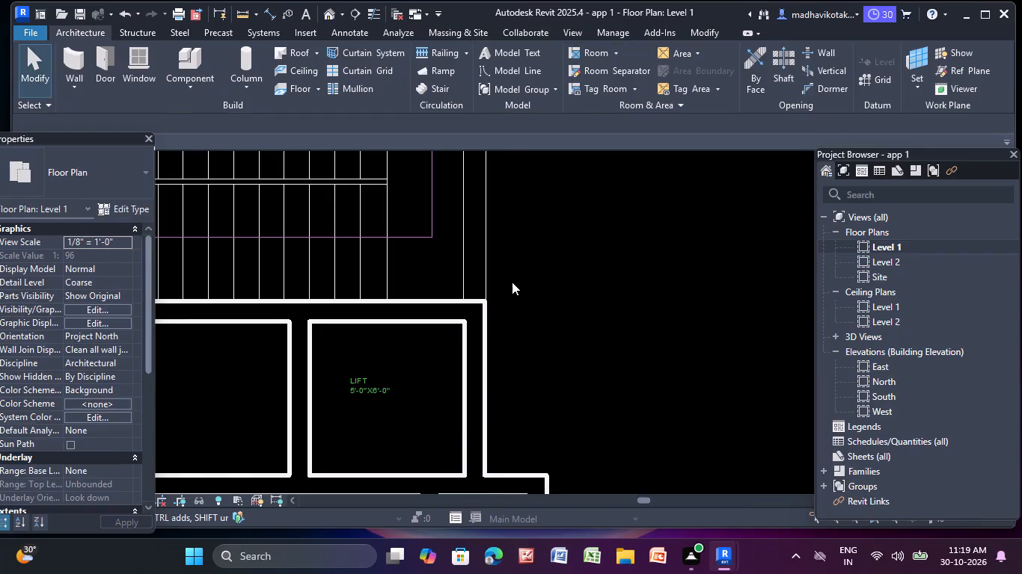
Start a stair with a sketched run and draw its boundary along the upper stair wall and about 7'-11" across the landing's outer edge.
scroll(512, 282, down, 5)
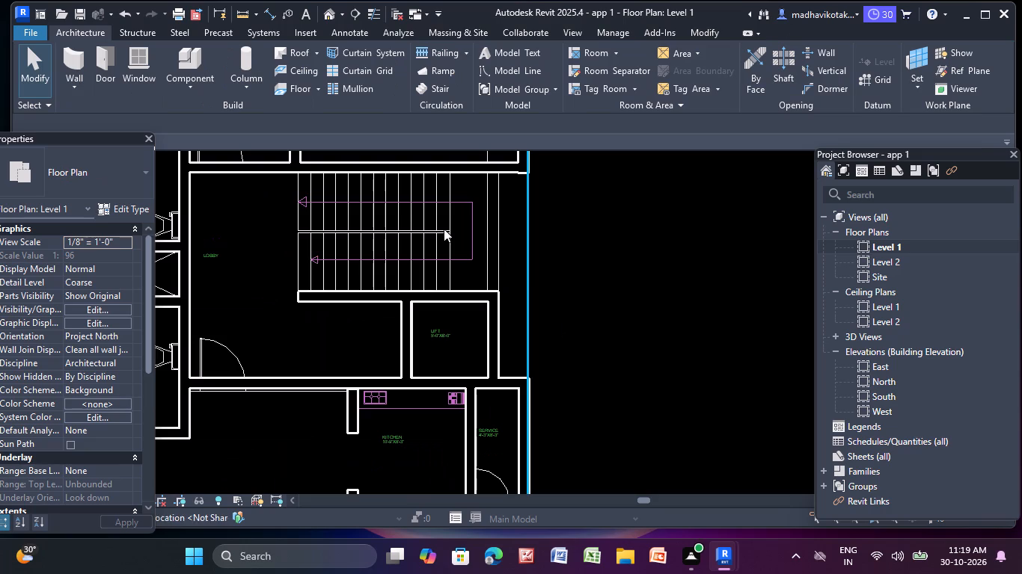
scroll(432, 187, up, 4)
middle_drag(404, 283, 419, 308)
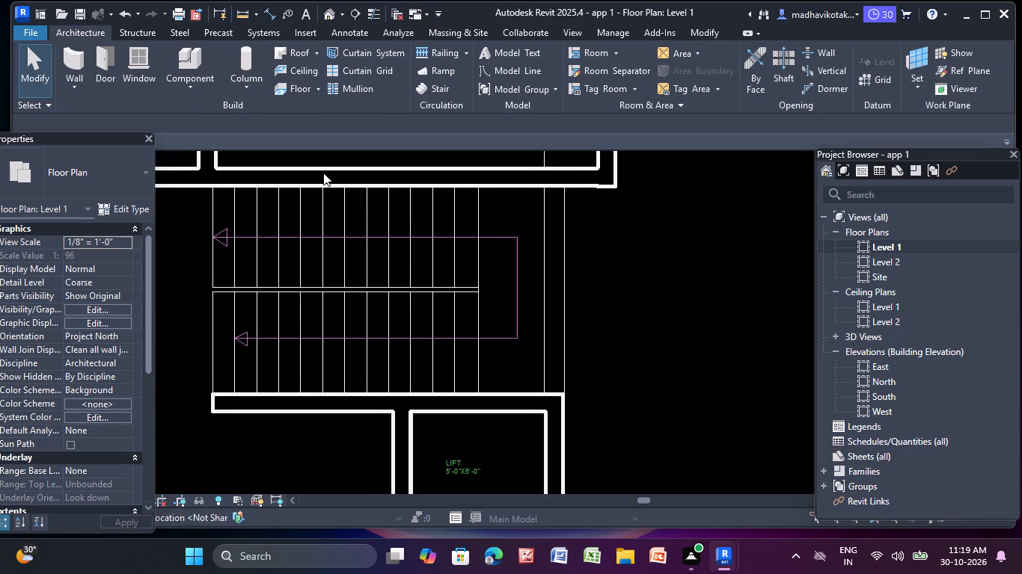
click(445, 89)
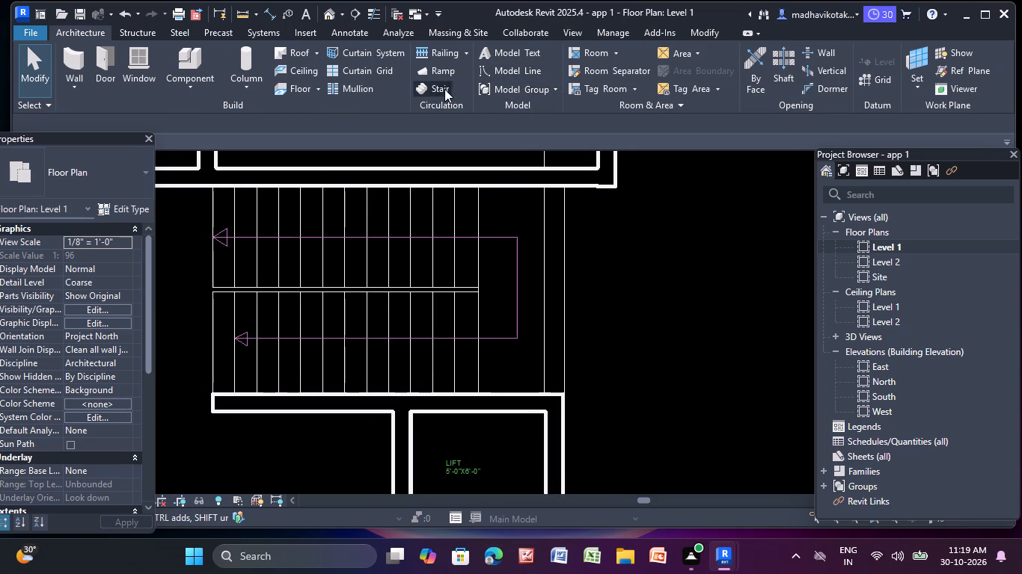
click(679, 70)
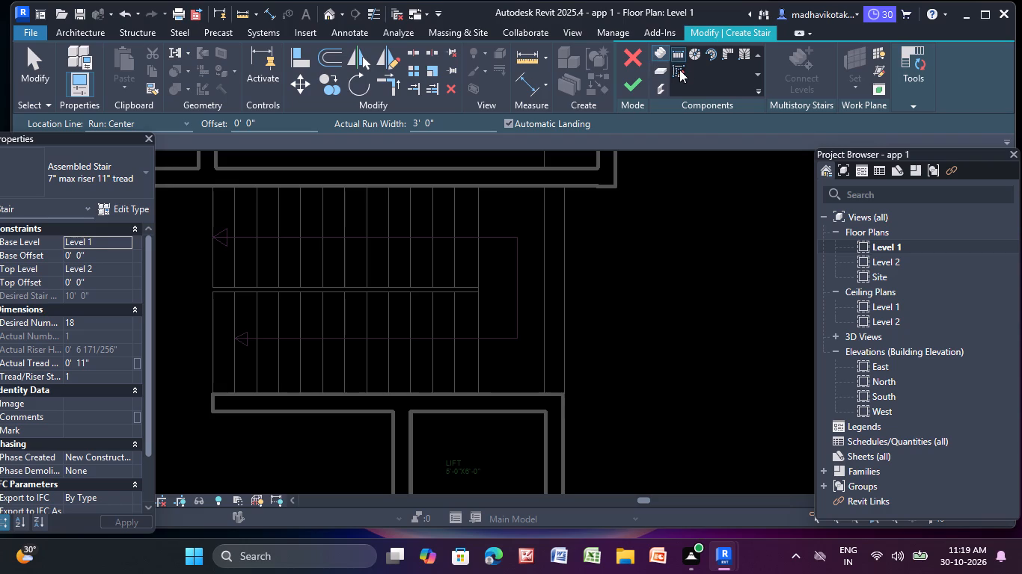
click(718, 50)
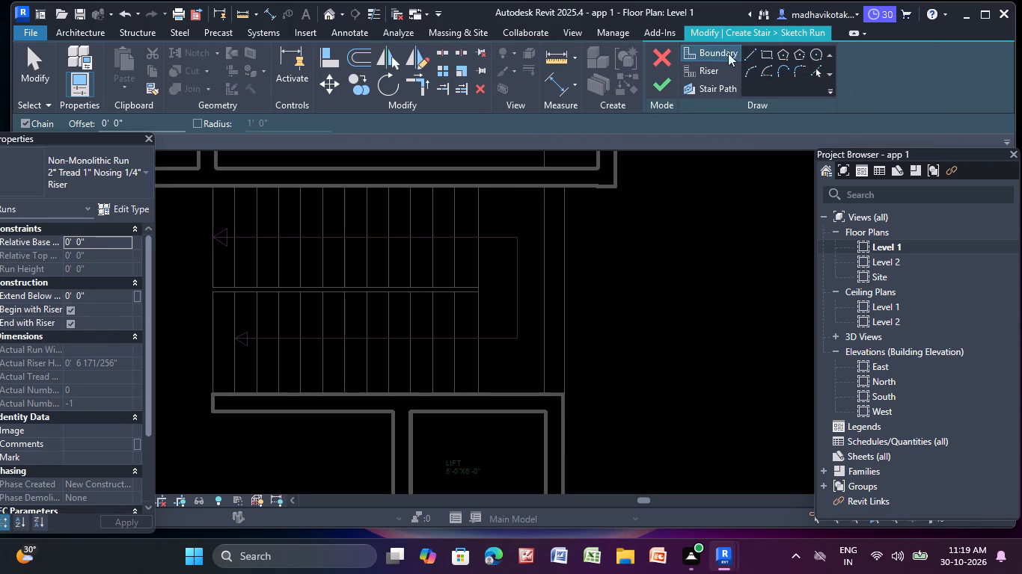
click(751, 52)
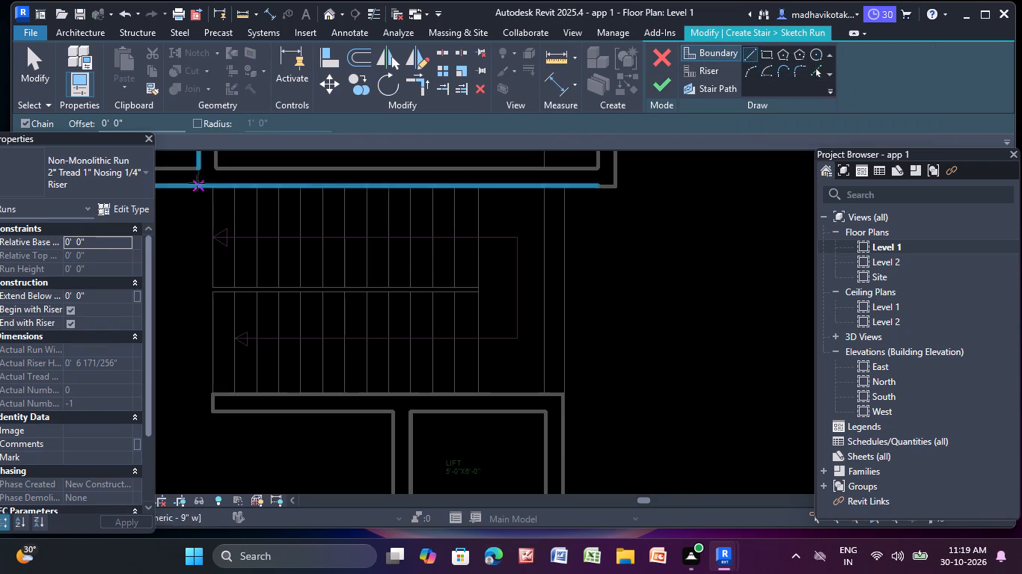
scroll(205, 180, up, 5)
click(217, 194)
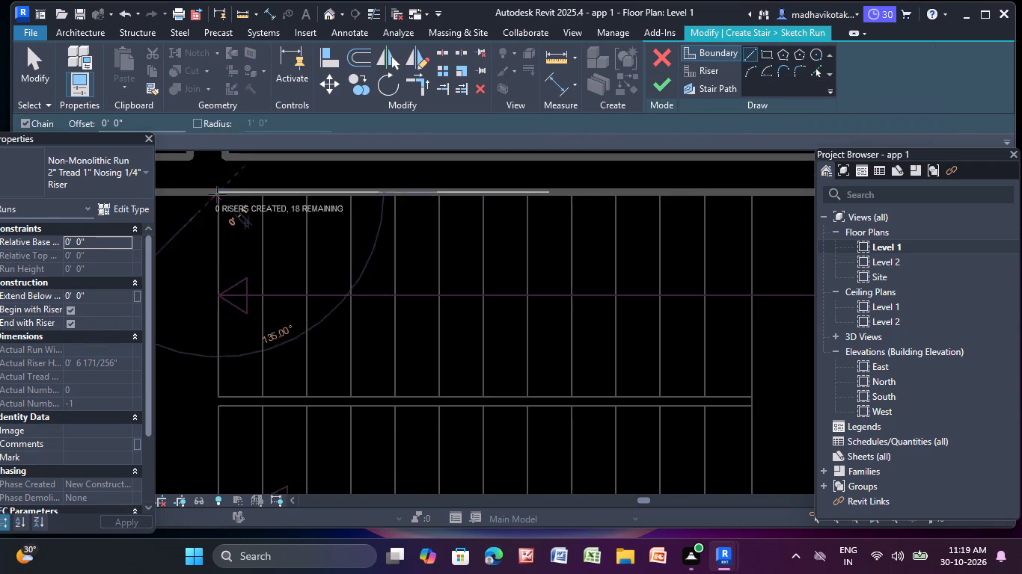
scroll(566, 187, down, 2)
middle_drag(575, 194, 343, 189)
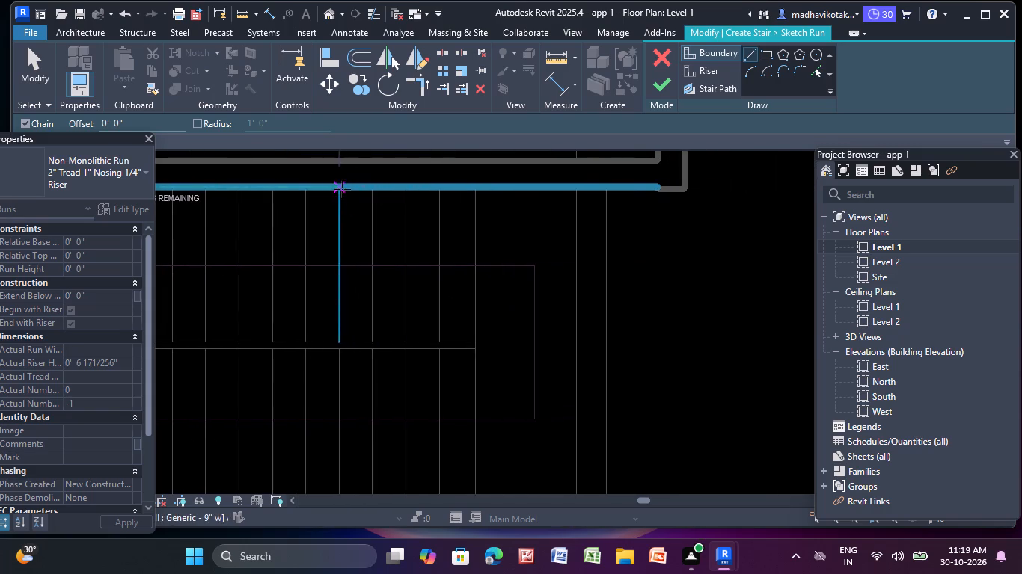
click(576, 187)
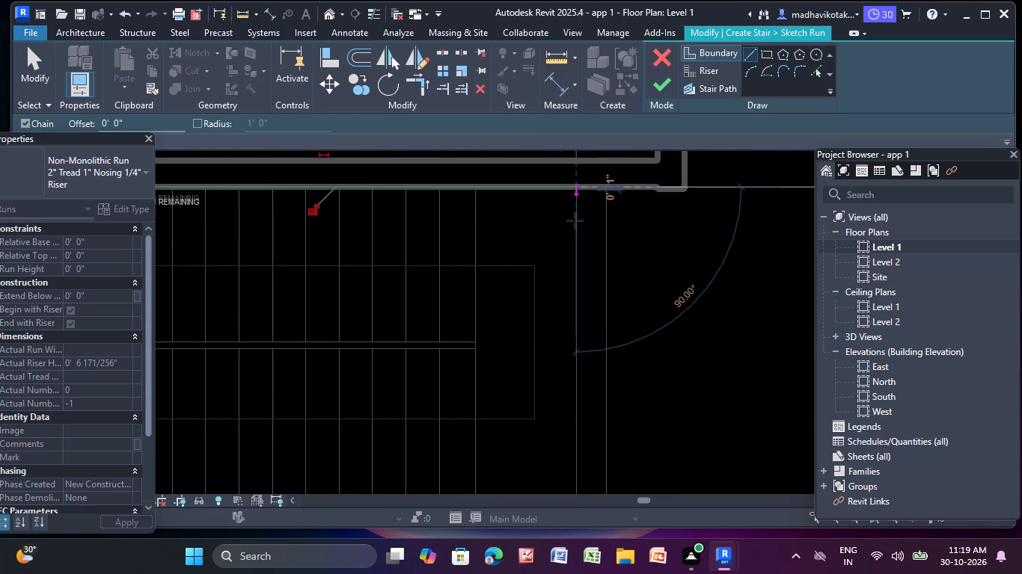
scroll(591, 381, down, 4)
middle_drag(591, 383, 526, 288)
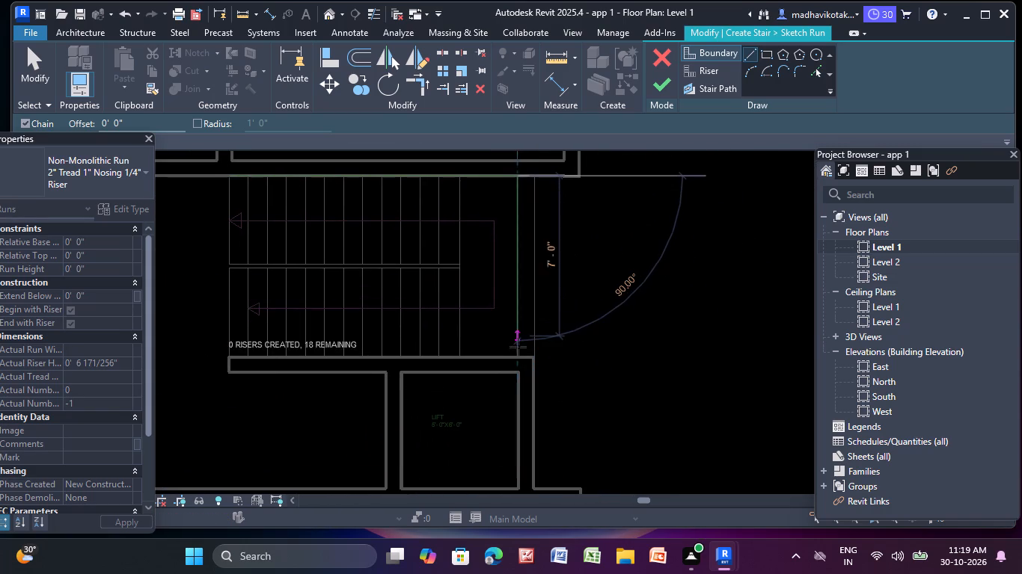
scroll(516, 360, up, 4)
click(517, 360)
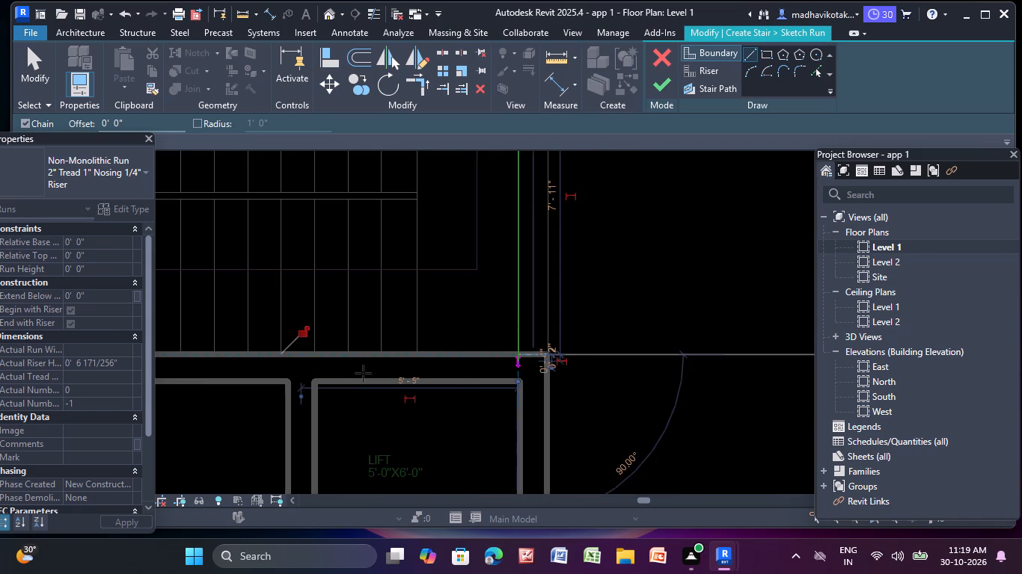
Continue the run boundary about 12'-7" along the lift-side wall to the lobby end, and about 3'-10 1/2" across the lower flight's end.
scroll(355, 373, down, 4)
middle_drag(355, 373, 496, 354)
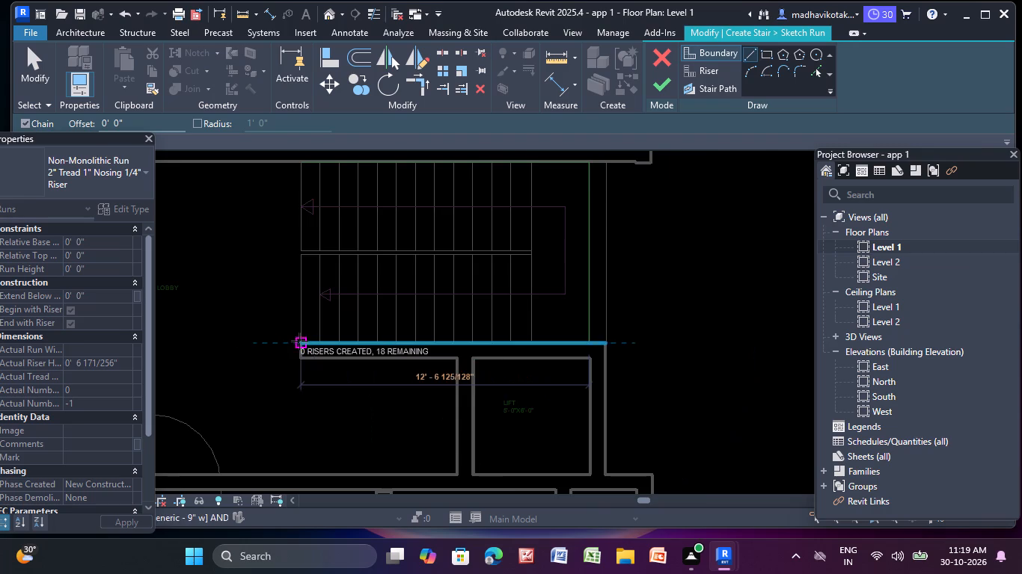
scroll(299, 341, up, 4)
click(302, 344)
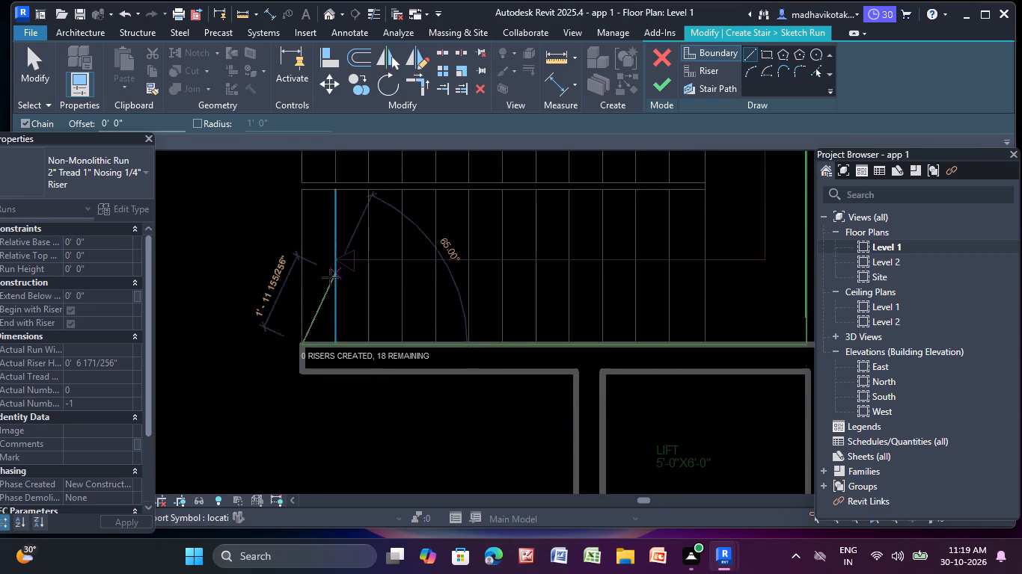
click(302, 192)
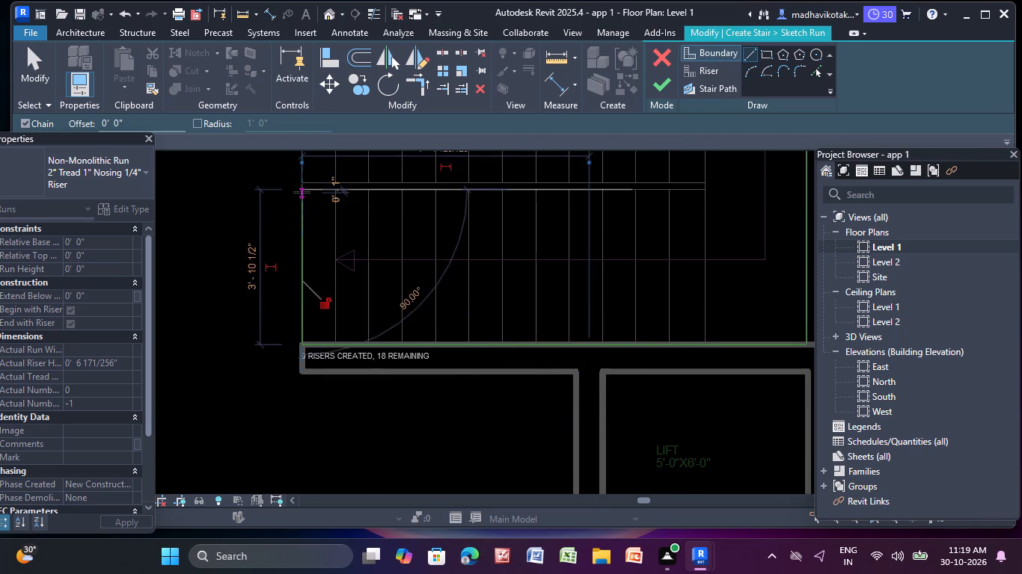
Continue the run boundary around the narrow gap between the two flights, out to the landing and back to the upper flight's lobby end.
middle_drag(631, 197, 417, 291)
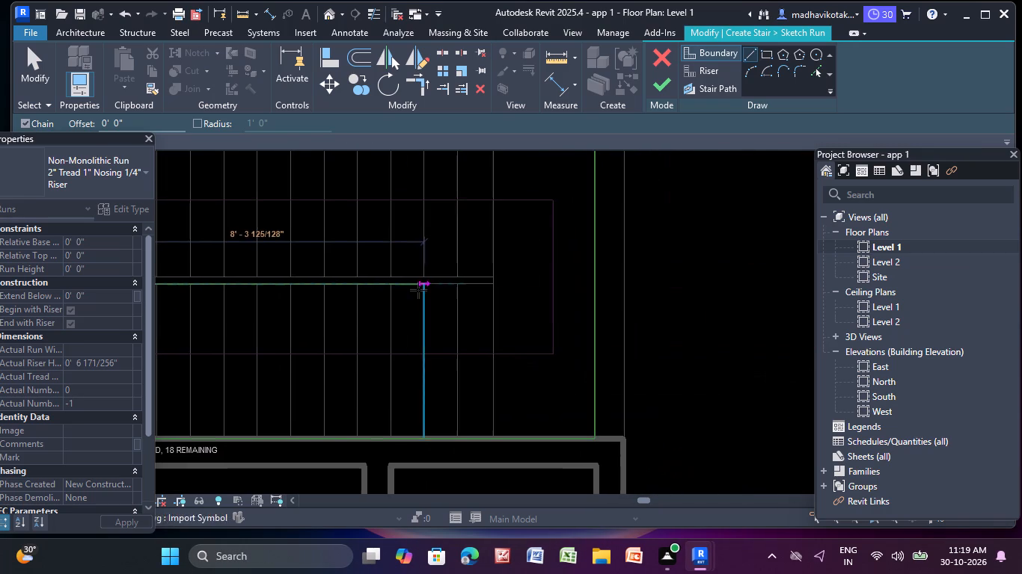
click(494, 286)
scroll(498, 277, up, 2)
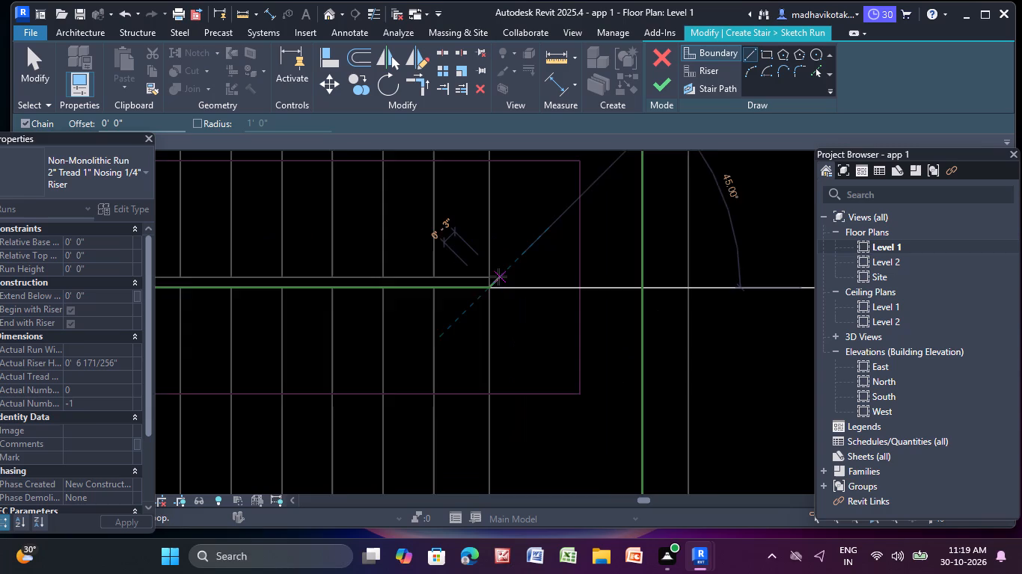
scroll(498, 277, up, 3)
click(484, 277)
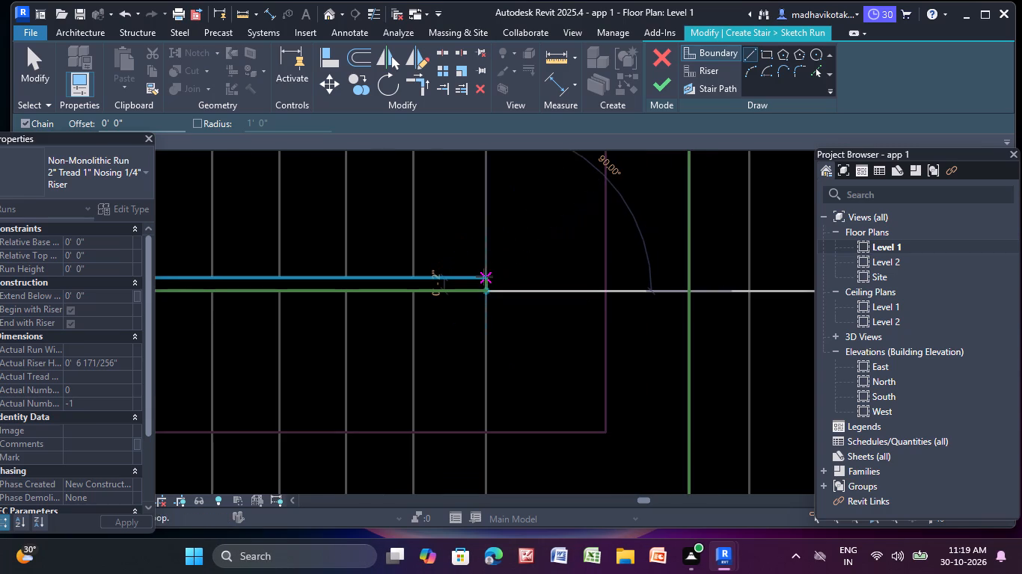
middle_drag(431, 280, 627, 261)
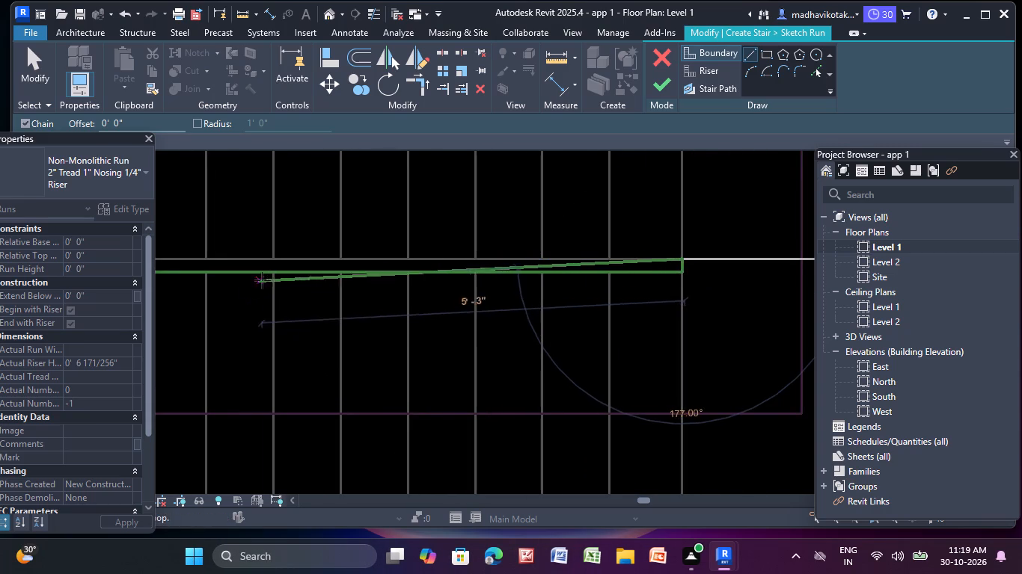
scroll(316, 245, down, 4)
middle_drag(316, 245, 483, 271)
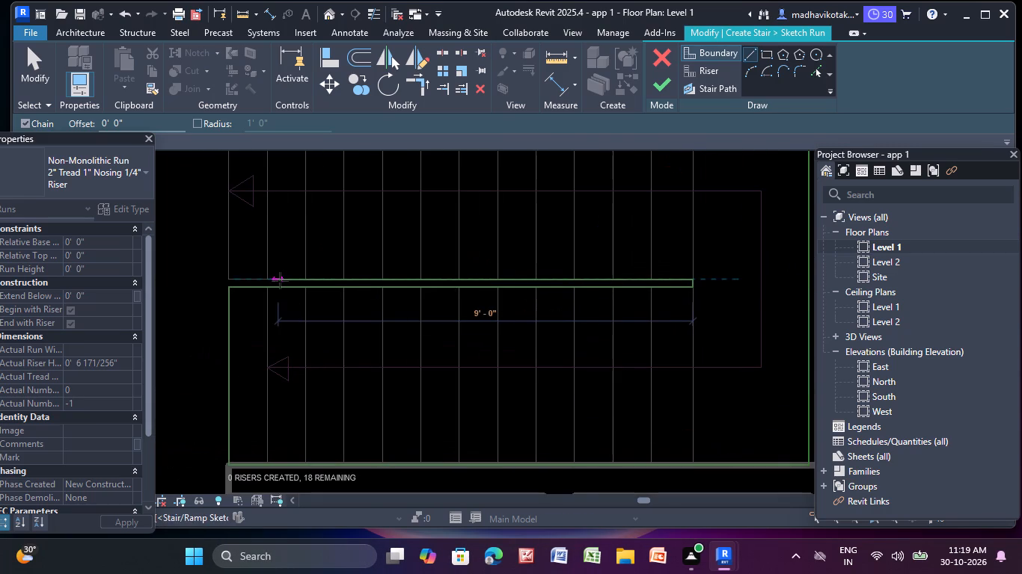
click(229, 282)
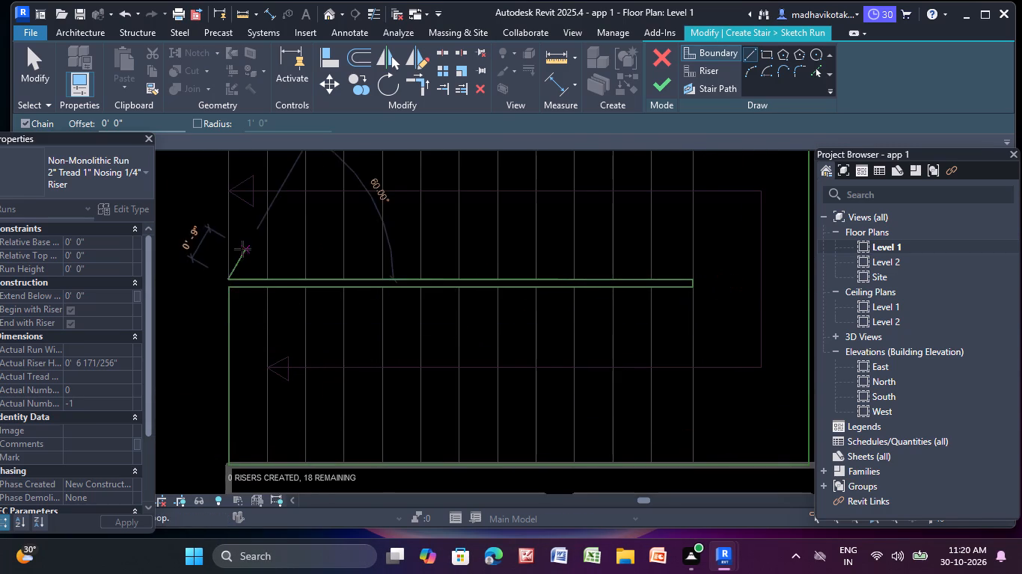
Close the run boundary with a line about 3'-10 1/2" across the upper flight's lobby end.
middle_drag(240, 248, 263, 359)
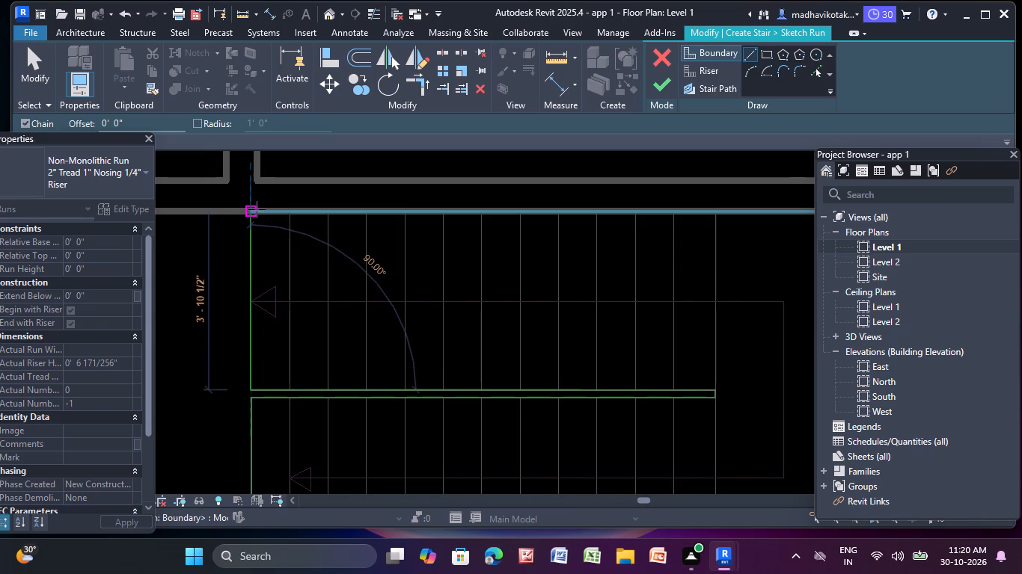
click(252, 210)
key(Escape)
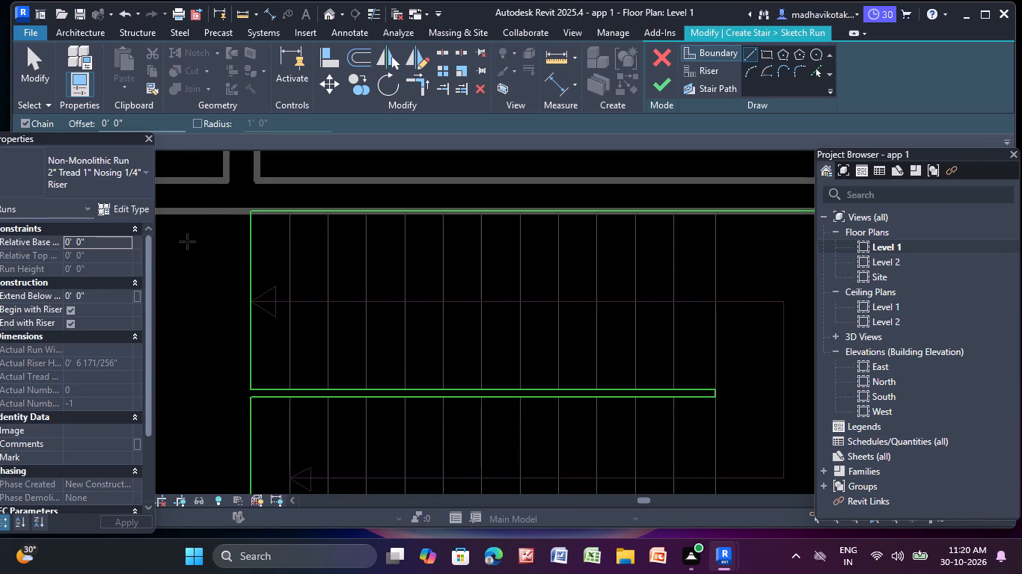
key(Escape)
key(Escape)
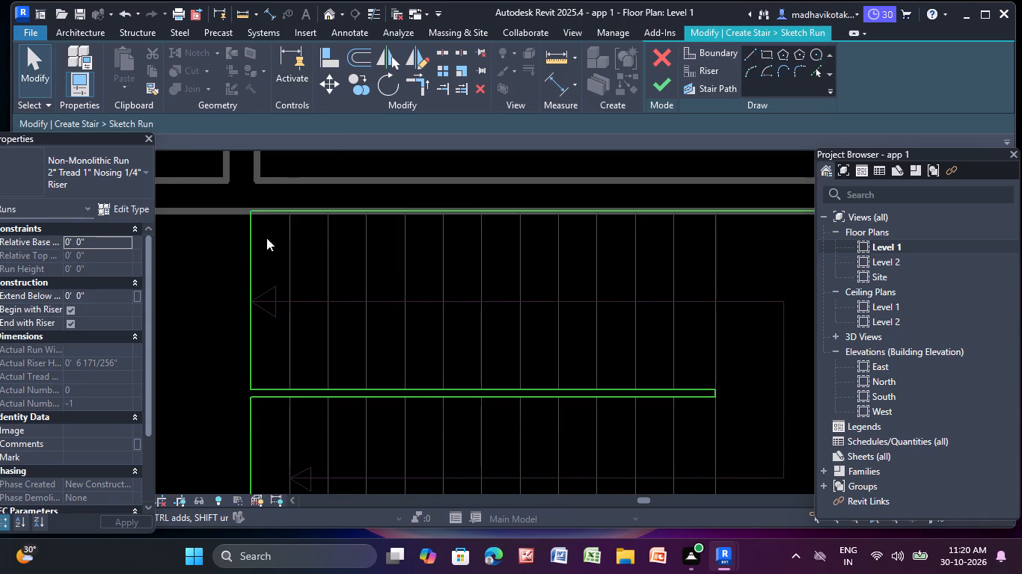
Delete the boundary lines across the lobby ends of the upper and lower flights.
click(245, 267)
key(Delete)
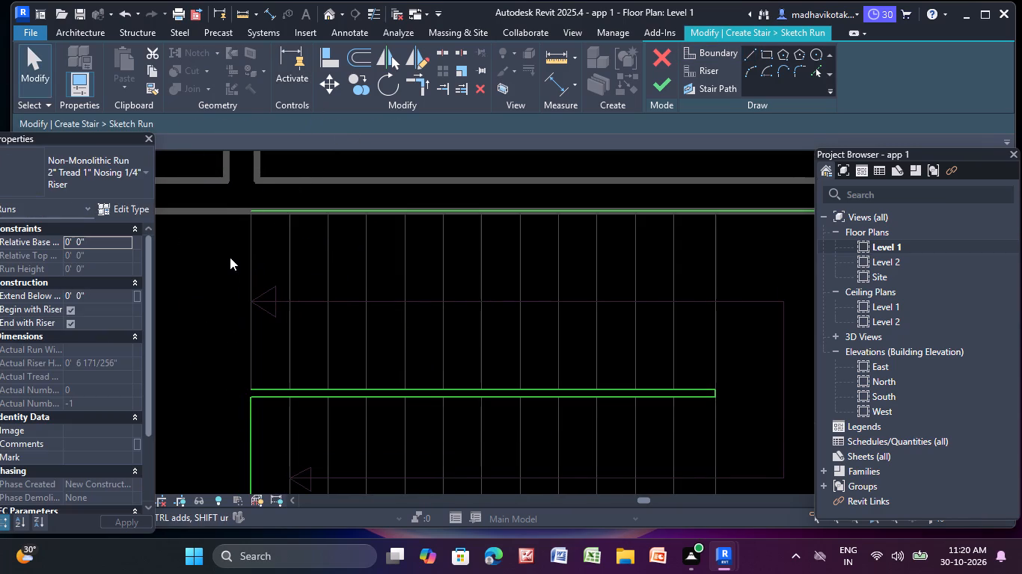
click(253, 449)
key(Delete)
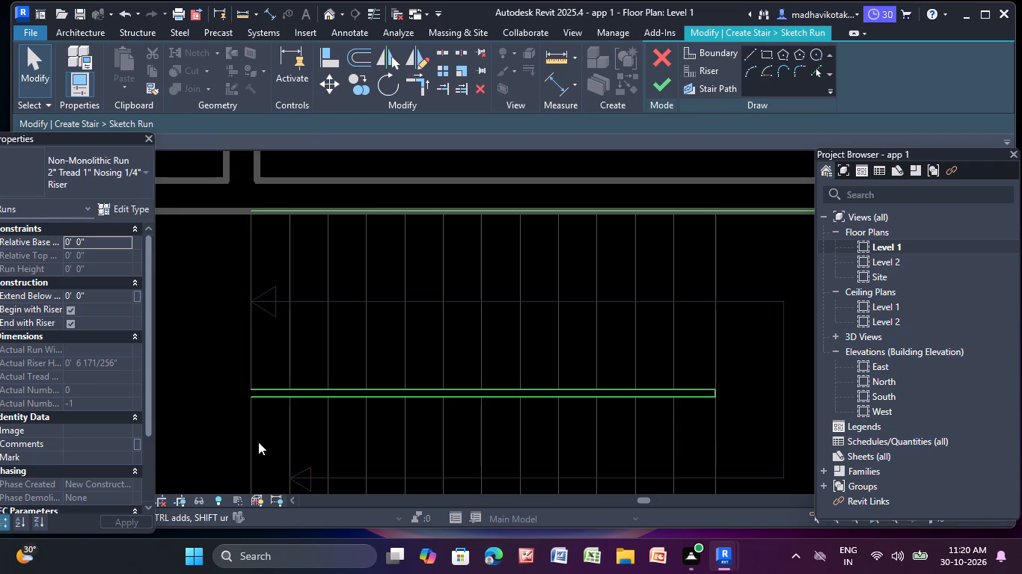
Draw the first riser line across the upper flight's lobby end, from the wall-side boundary to the gap boundary.
scroll(258, 442, down, 3)
middle_drag(334, 380, 489, 351)
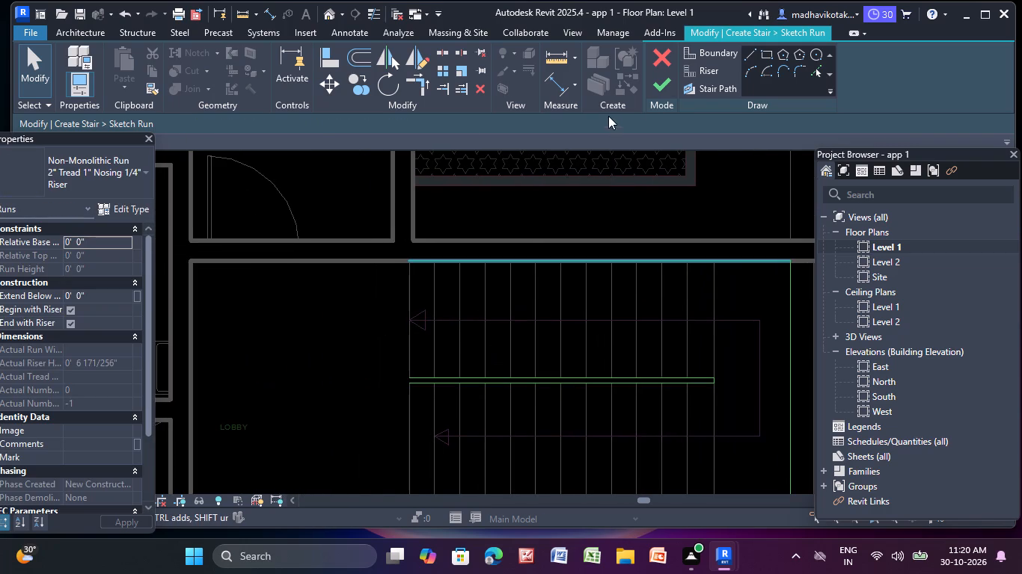
click(710, 66)
click(747, 53)
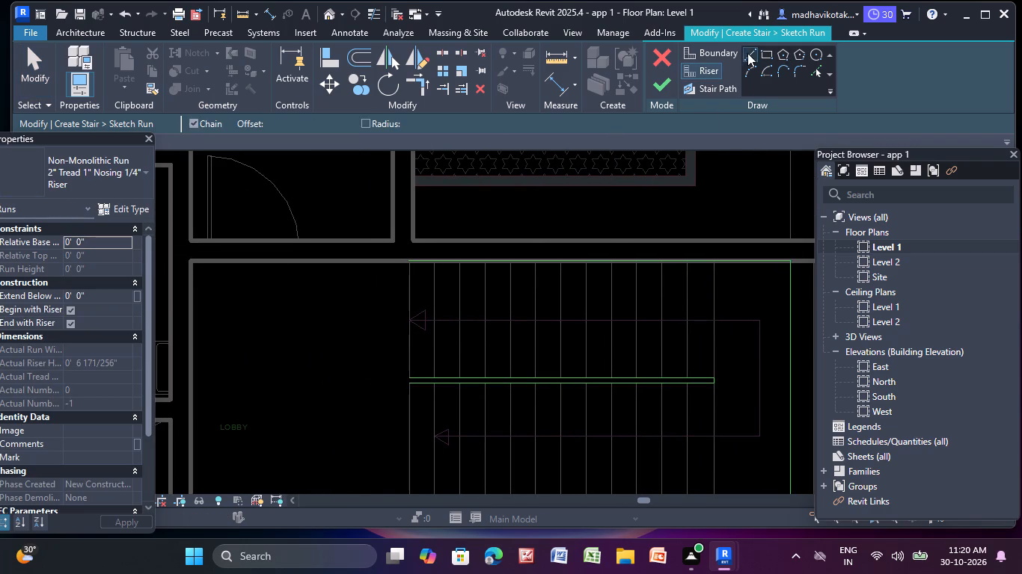
scroll(421, 265, up, 8)
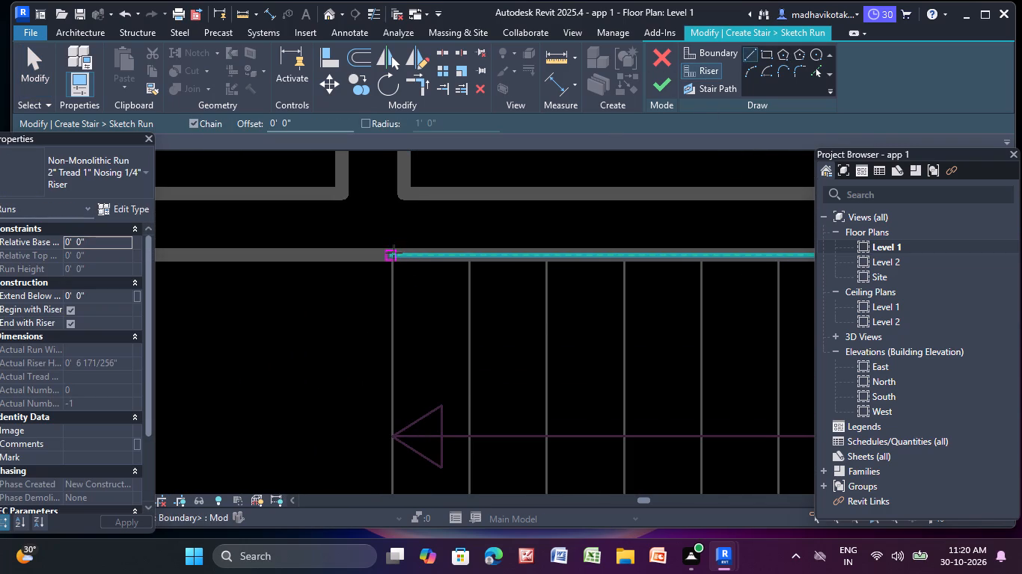
click(392, 253)
scroll(412, 407, down, 2)
middle_drag(409, 410, 399, 273)
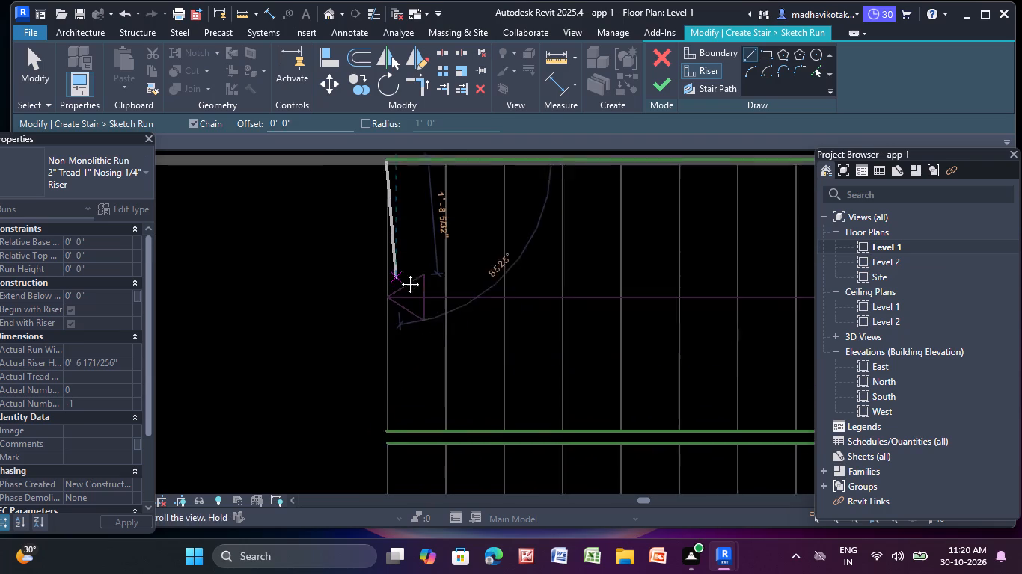
middle_drag(399, 273, 381, 247)
click(369, 399)
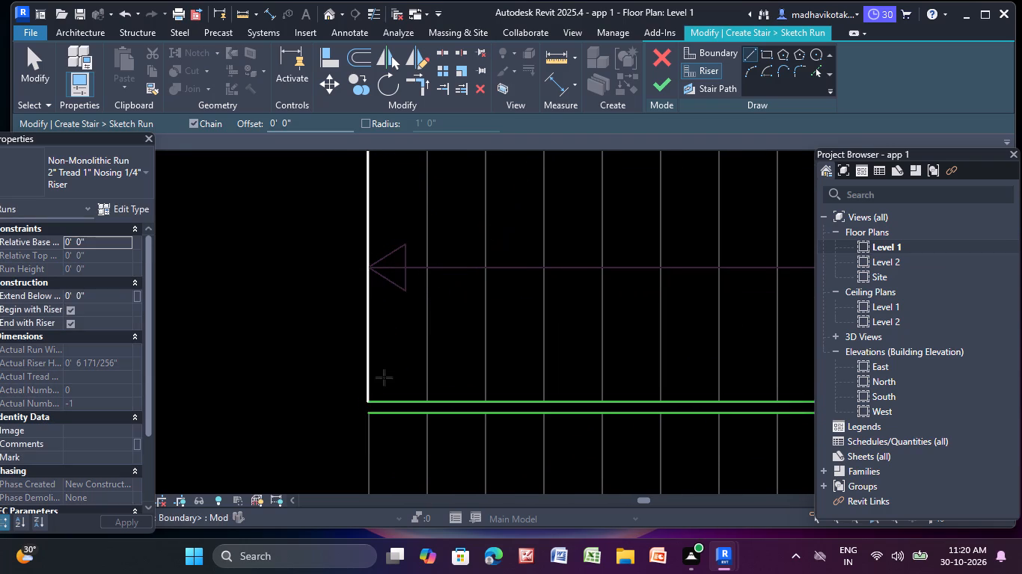
Draw the second and third risers of the upper flight at 10" spacing, tracing the tread lines of the plan.
scroll(392, 369, down, 2)
middle_drag(392, 369, 327, 422)
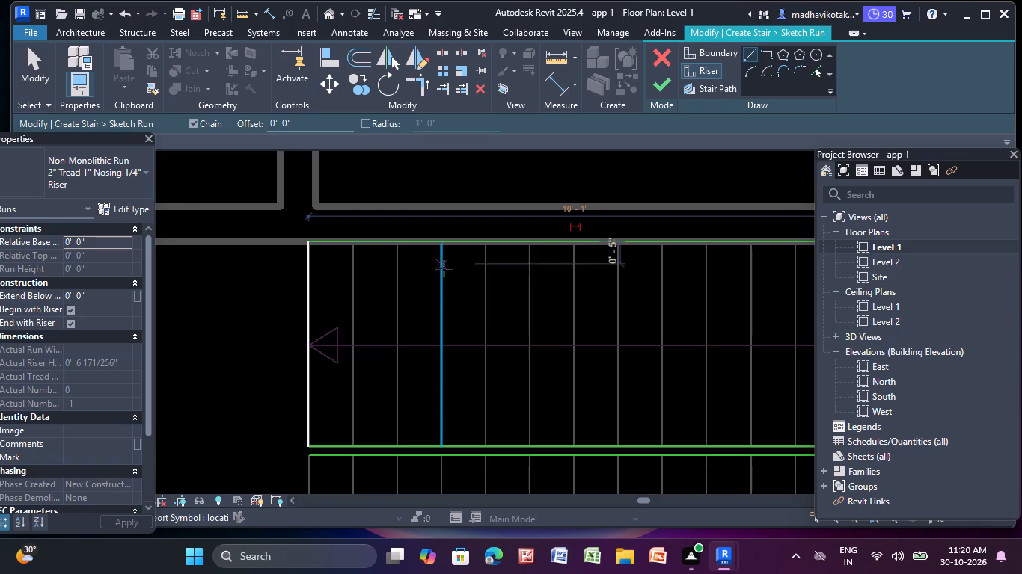
scroll(398, 255, up, 3)
middle_drag(355, 244, 296, 173)
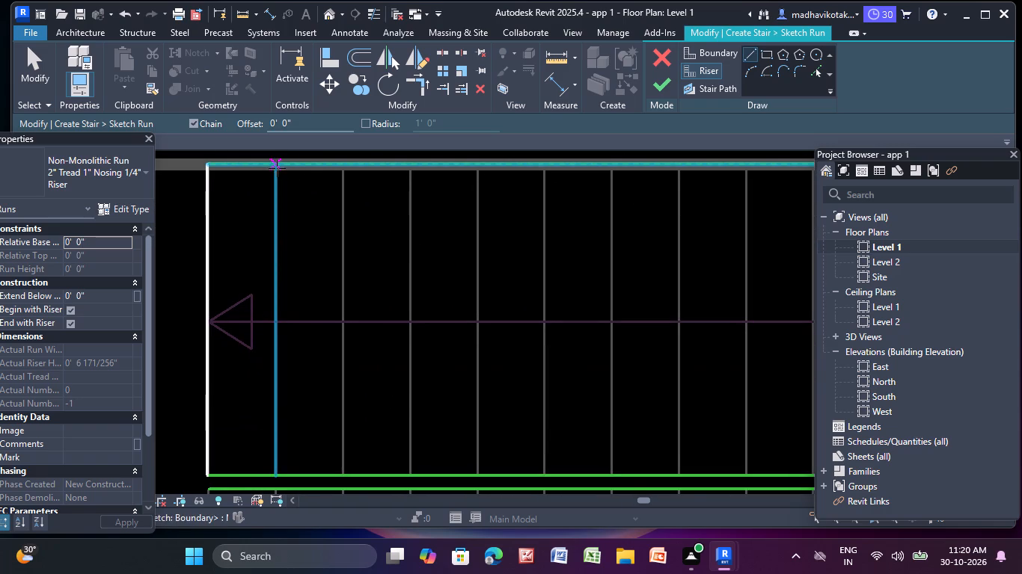
click(277, 168)
click(275, 479)
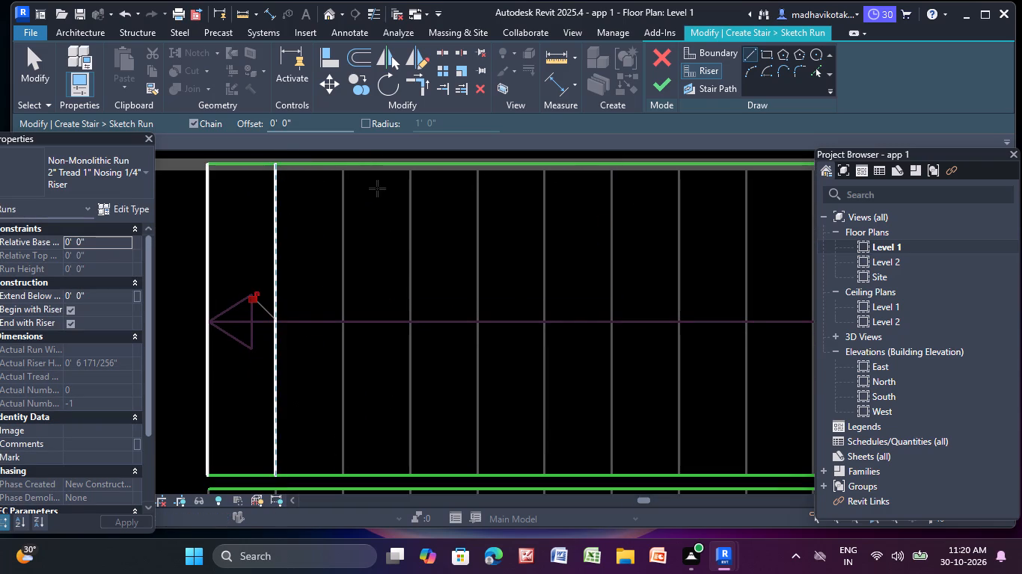
click(345, 166)
middle_drag(361, 346, 352, 297)
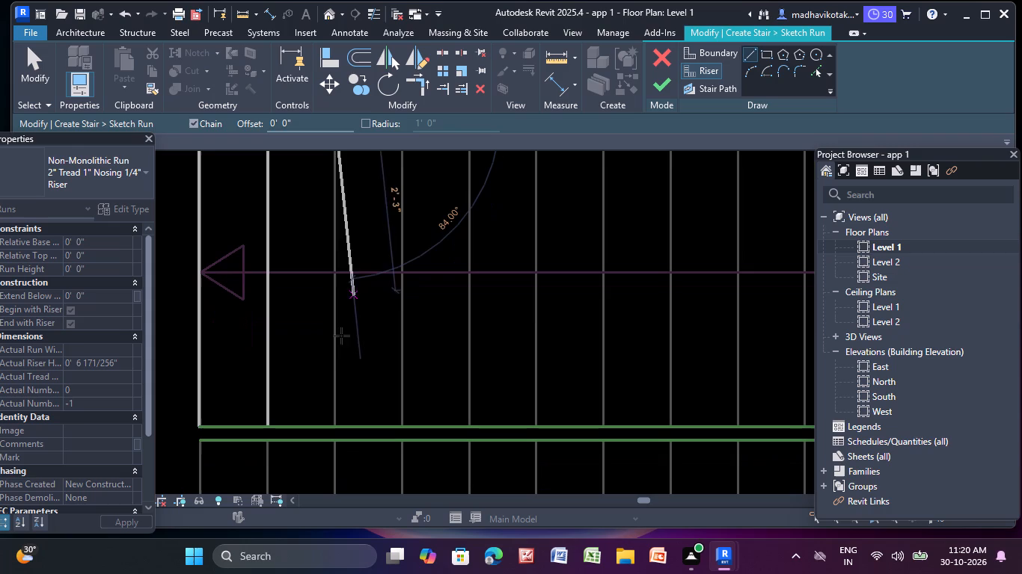
click(337, 425)
Draw the next five risers of the upper flight toward the landing at 10" spacing over the plan's tread lines.
scroll(393, 333, down, 2)
middle_drag(393, 333, 379, 373)
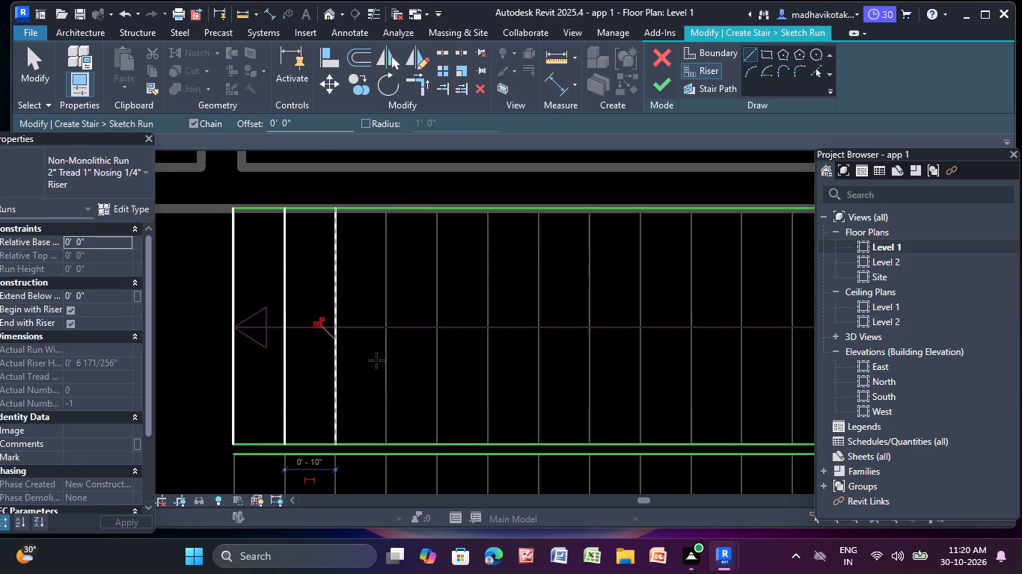
click(386, 209)
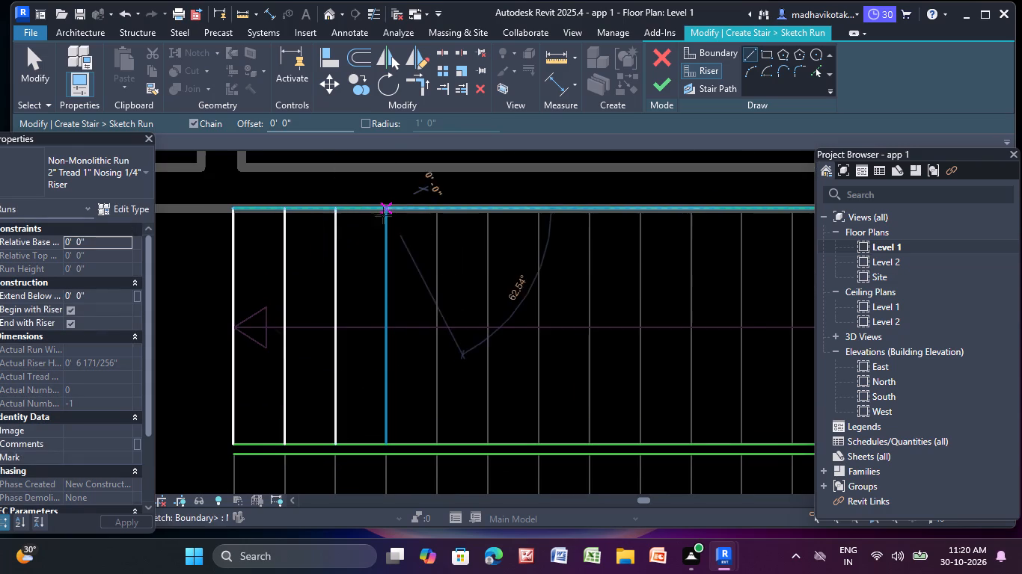
click(388, 442)
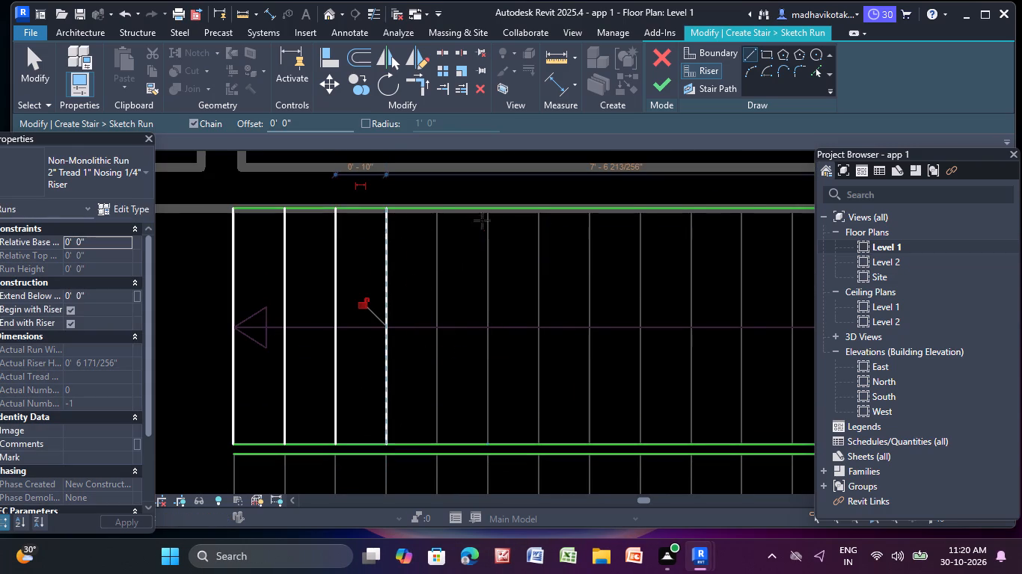
click(436, 209)
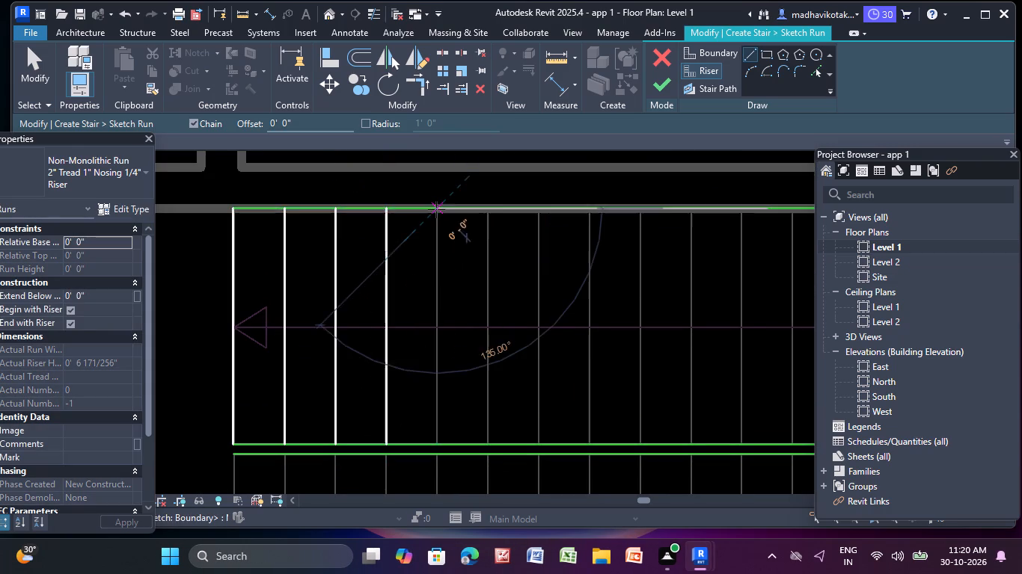
click(437, 446)
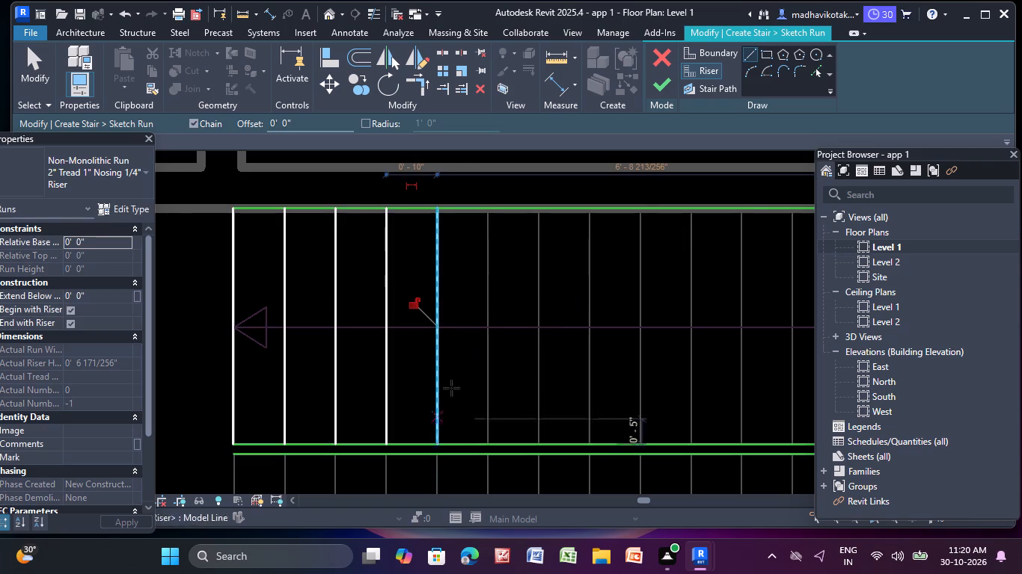
click(487, 205)
click(488, 443)
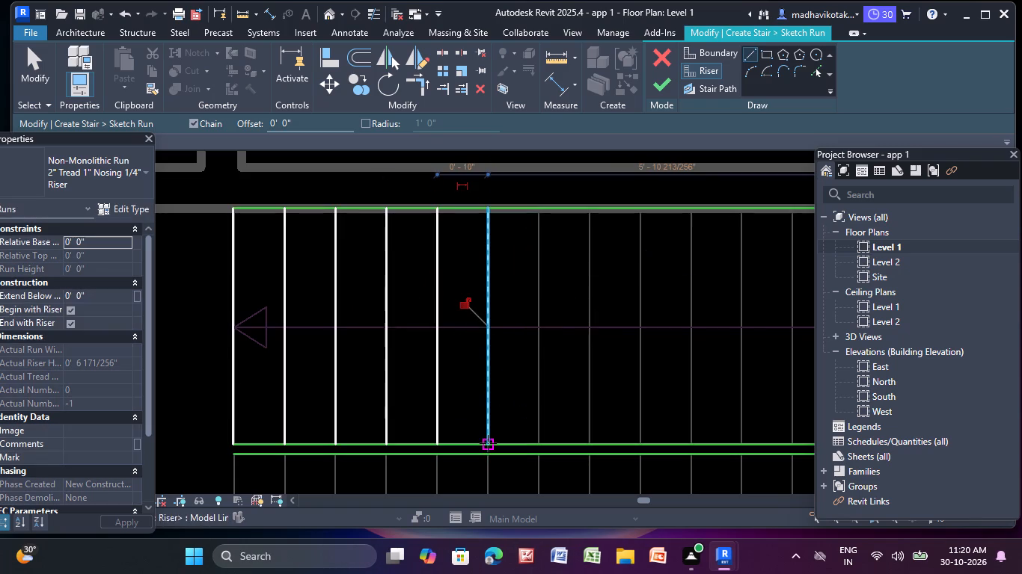
click(540, 205)
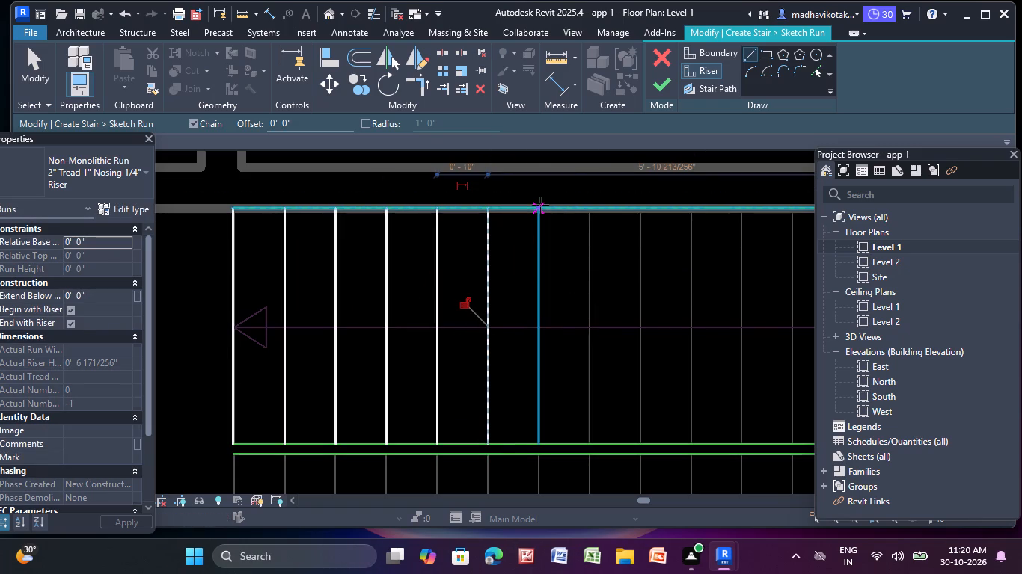
click(543, 445)
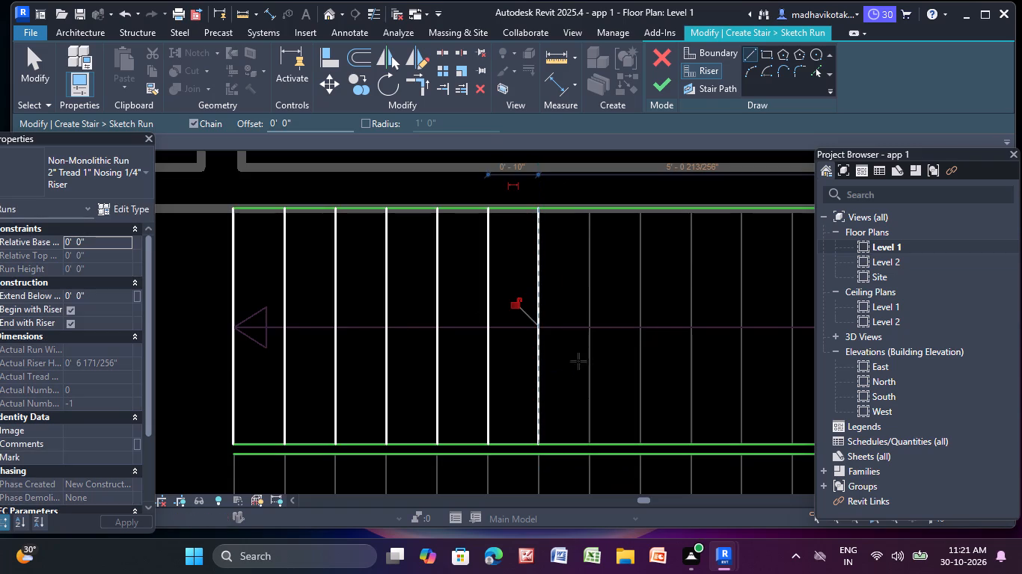
click(590, 208)
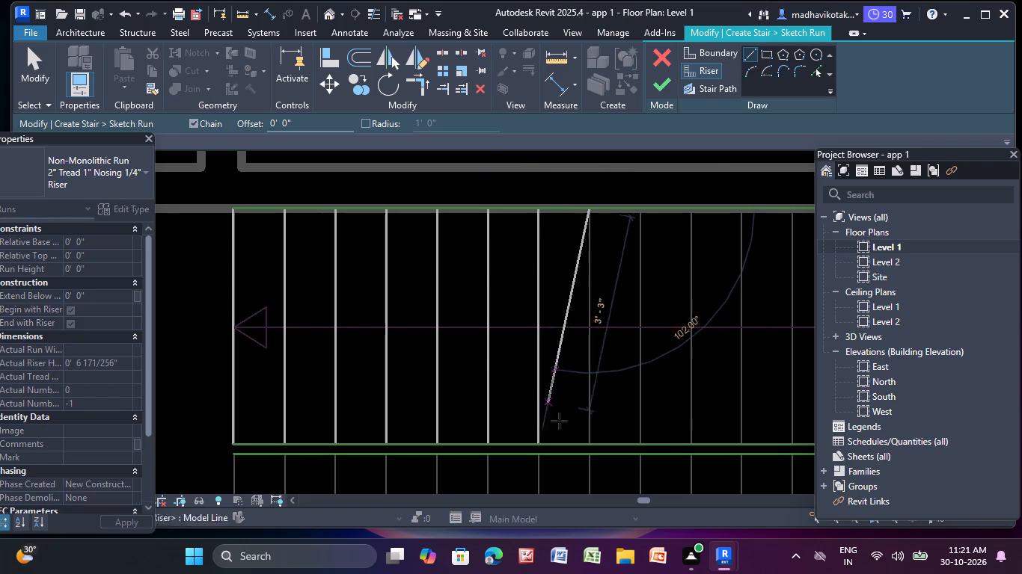
click(590, 447)
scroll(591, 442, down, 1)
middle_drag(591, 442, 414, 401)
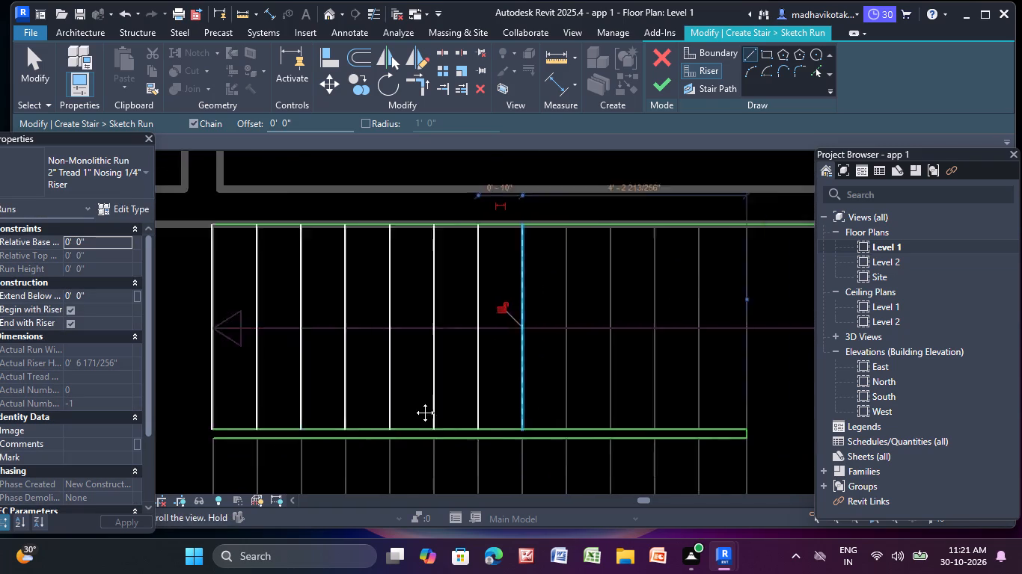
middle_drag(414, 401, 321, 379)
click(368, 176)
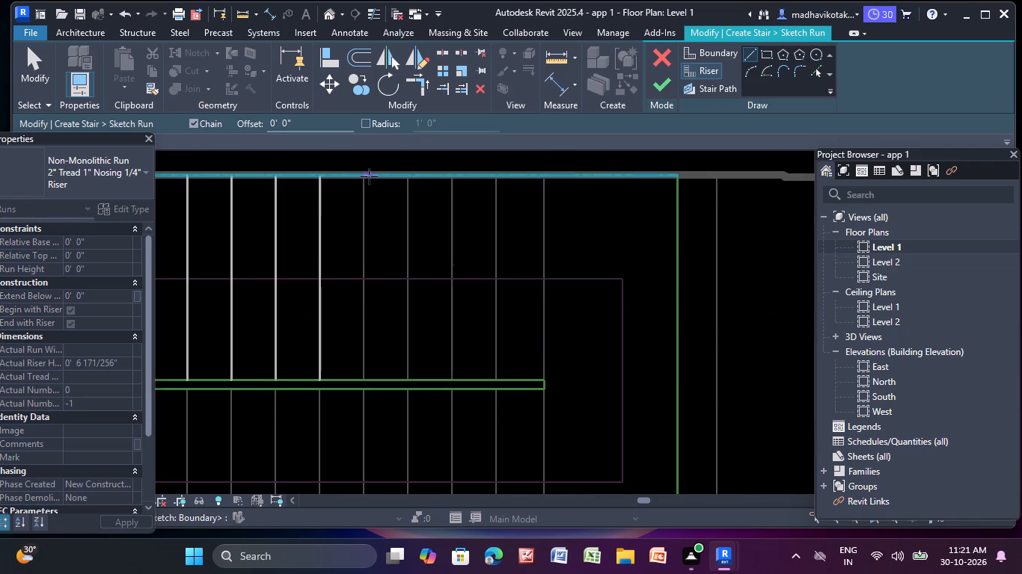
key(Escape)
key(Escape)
Draw the ninth and tenth risers of the upper flight, about 3'-10 1/2" long and 10" apart, over the plan's tread lines.
scroll(396, 174, up, 2)
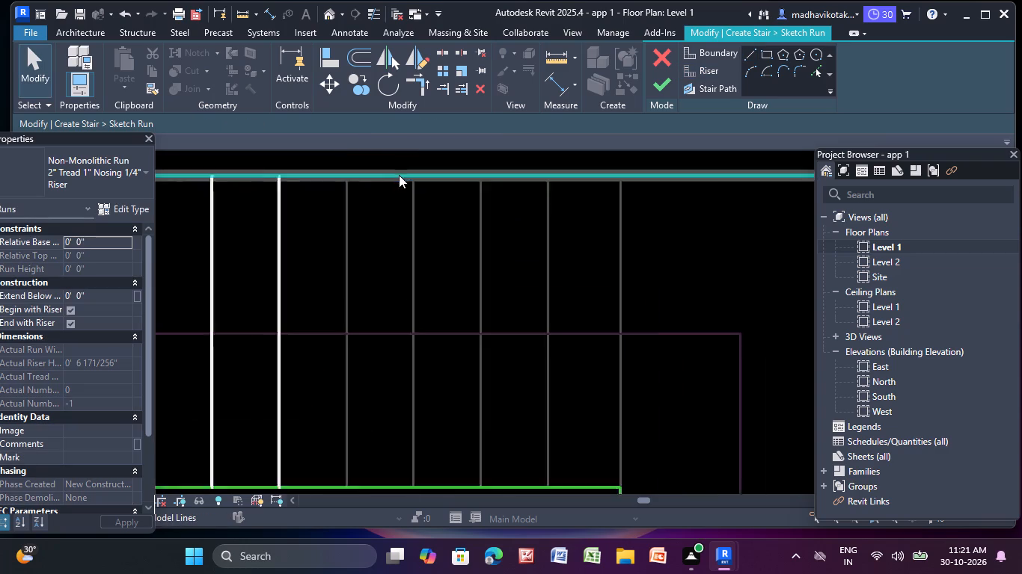
scroll(399, 175, up, 2)
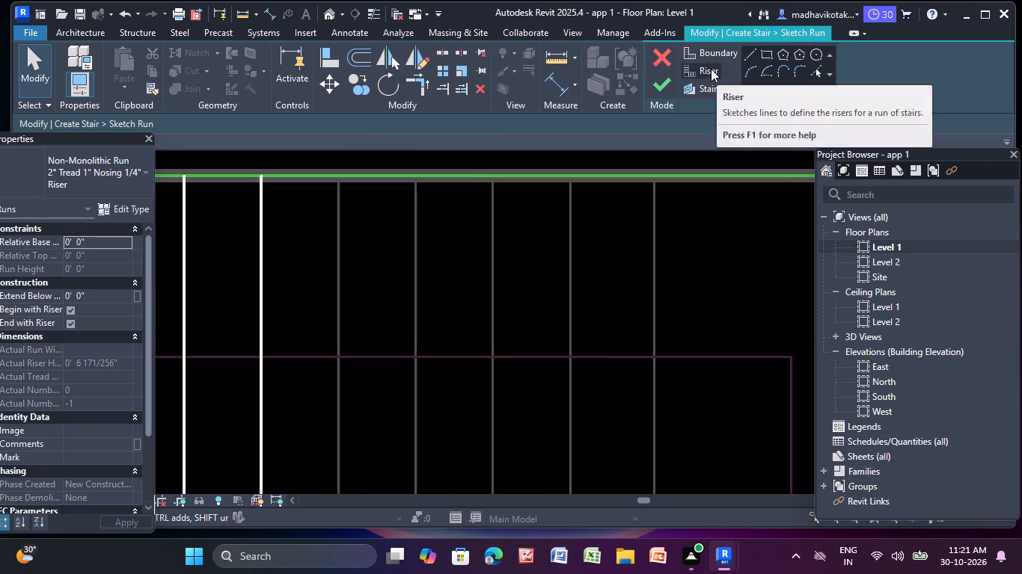
click(710, 71)
click(753, 52)
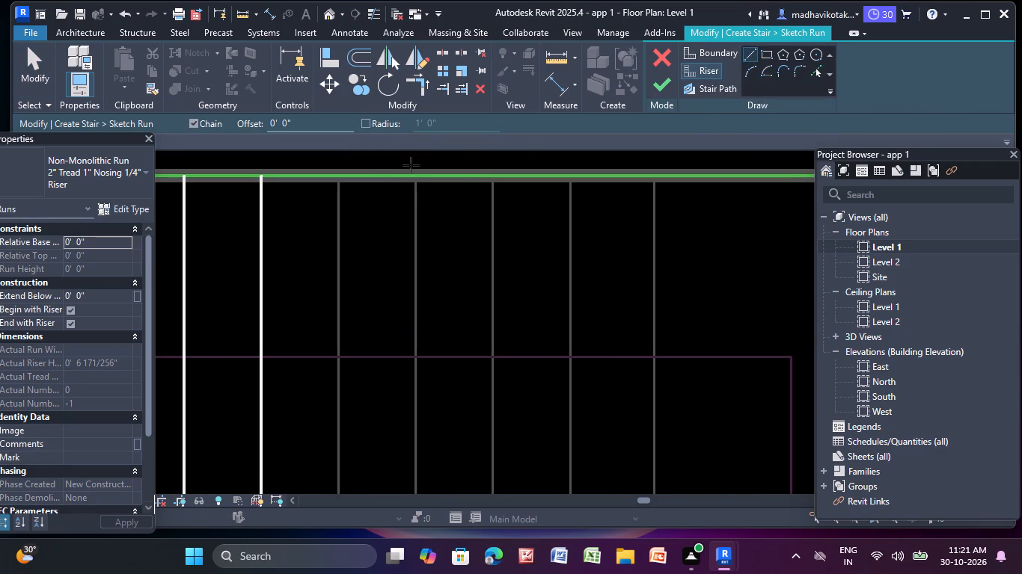
click(339, 176)
middle_drag(346, 277, 343, 194)
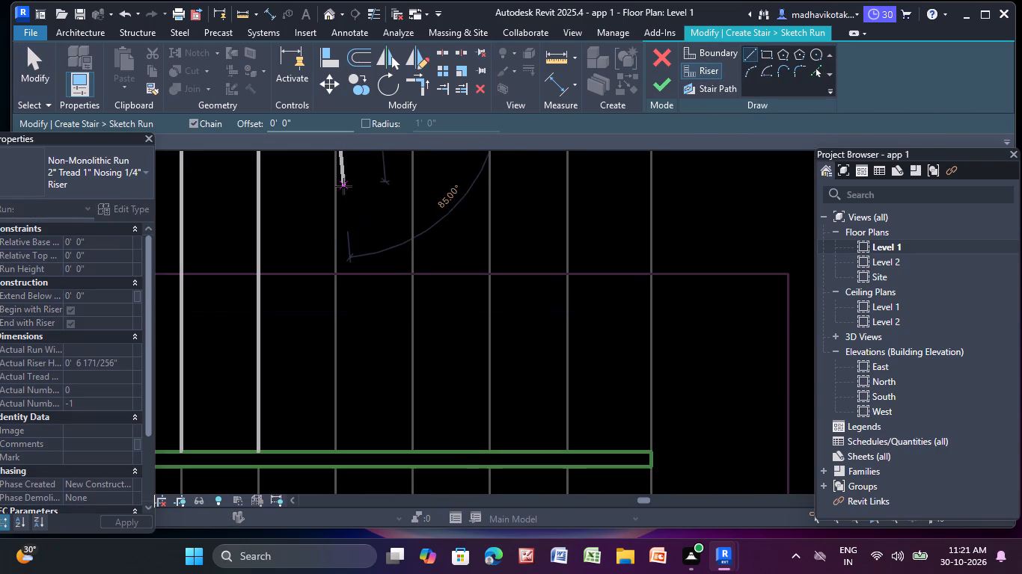
click(340, 450)
scroll(369, 392, down, 3)
middle_drag(369, 392, 317, 455)
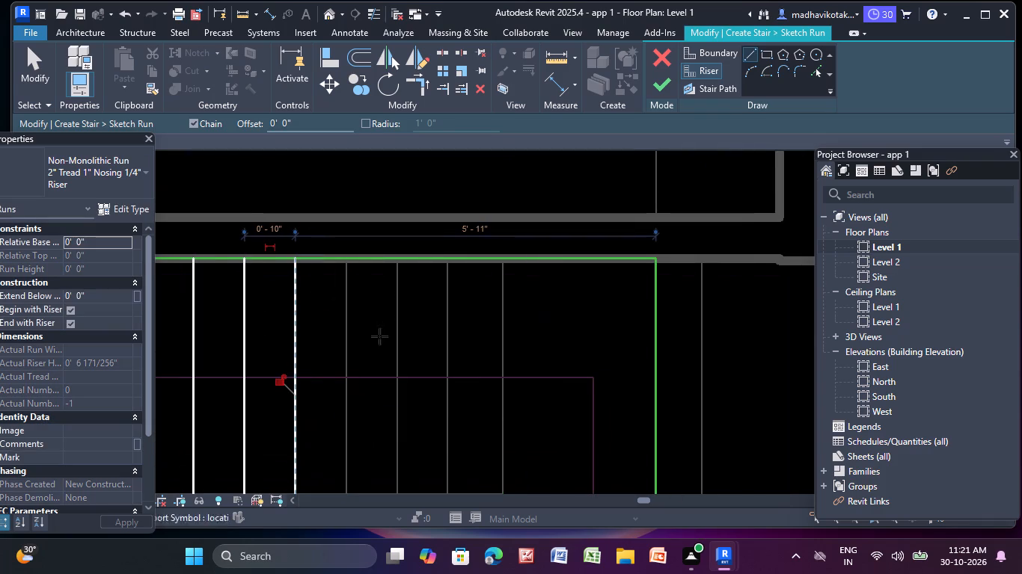
click(347, 254)
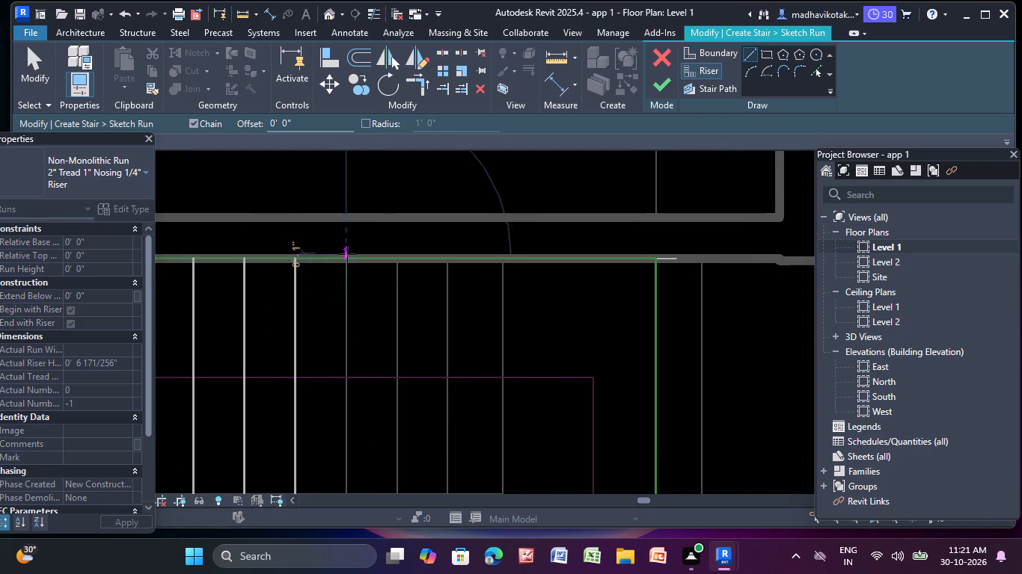
middle_drag(331, 396, 364, 267)
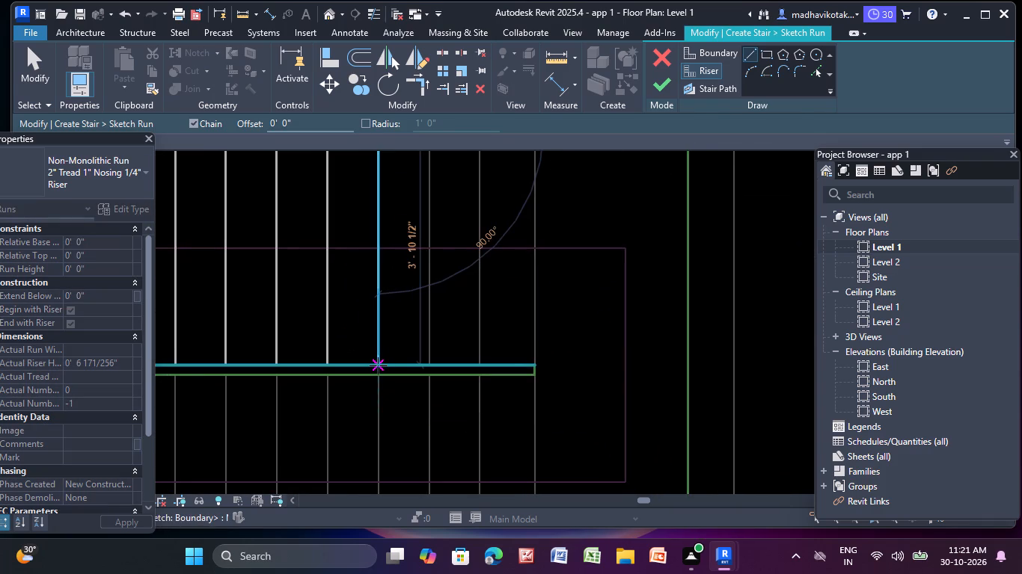
click(378, 365)
Draw the eleventh and twelfth risers of the upper flight at 10" spacing, stopping one tread short of the landing.
scroll(426, 259, down, 3)
middle_drag(426, 259, 403, 302)
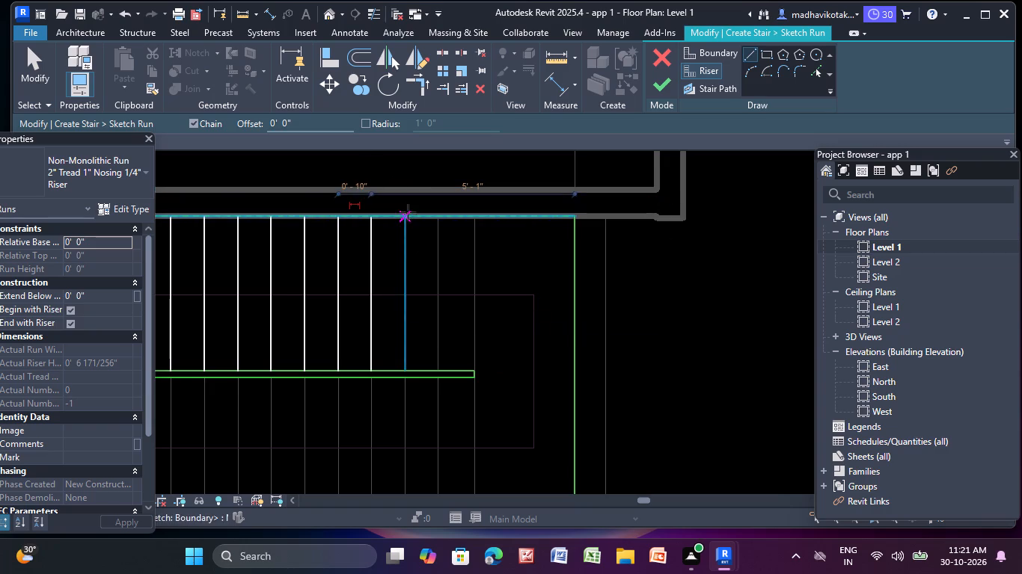
click(408, 214)
click(408, 369)
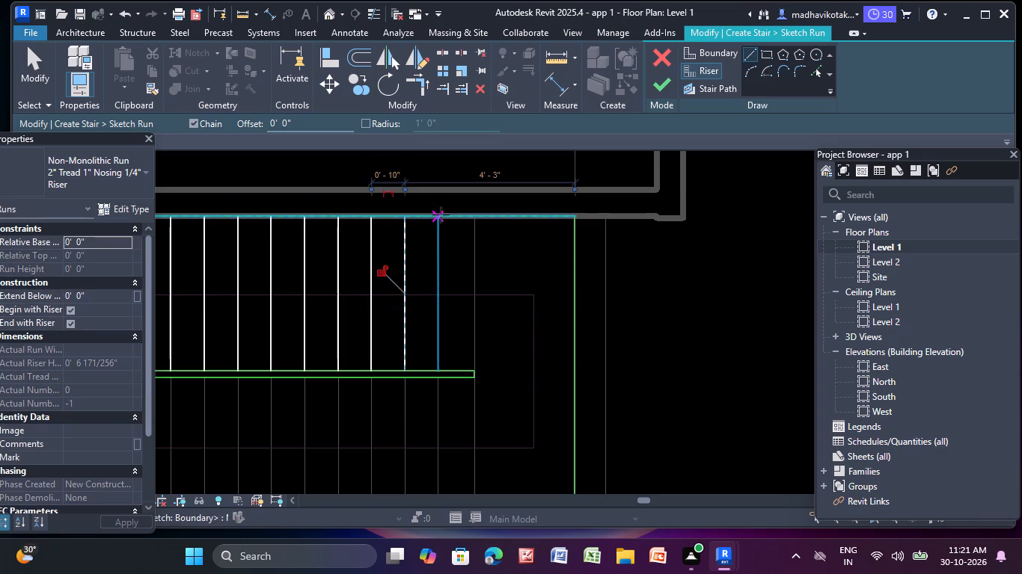
click(441, 215)
click(437, 368)
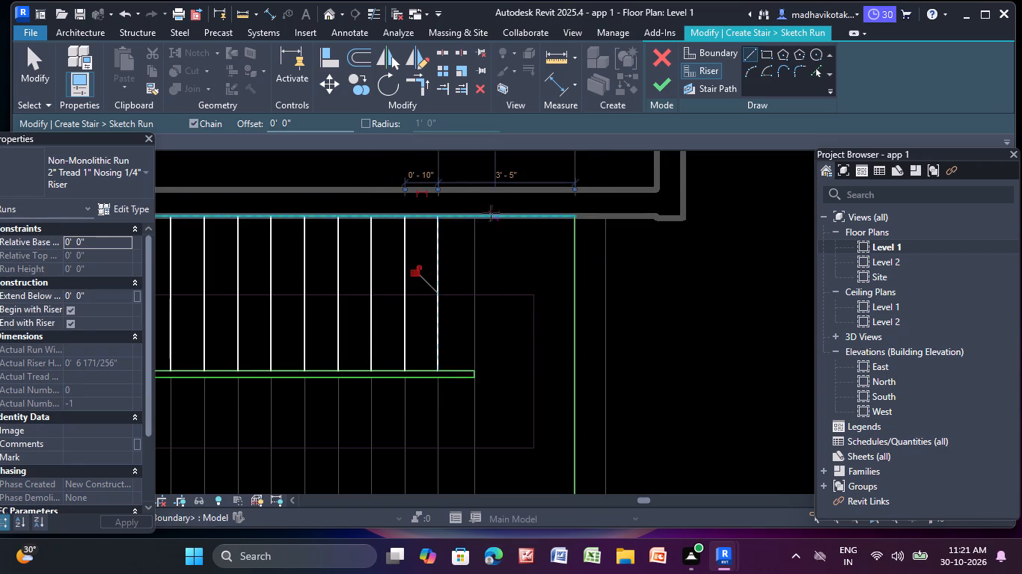
Draw the last riser of the upper flight at the landing edge, between the wall-side and inner boundary lines.
click(475, 215)
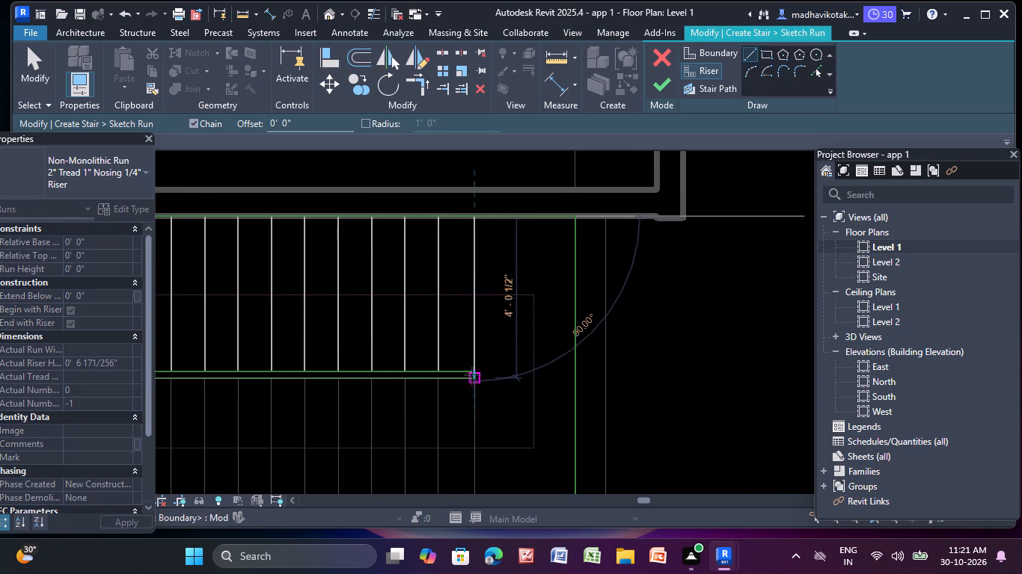
scroll(472, 378, up, 9)
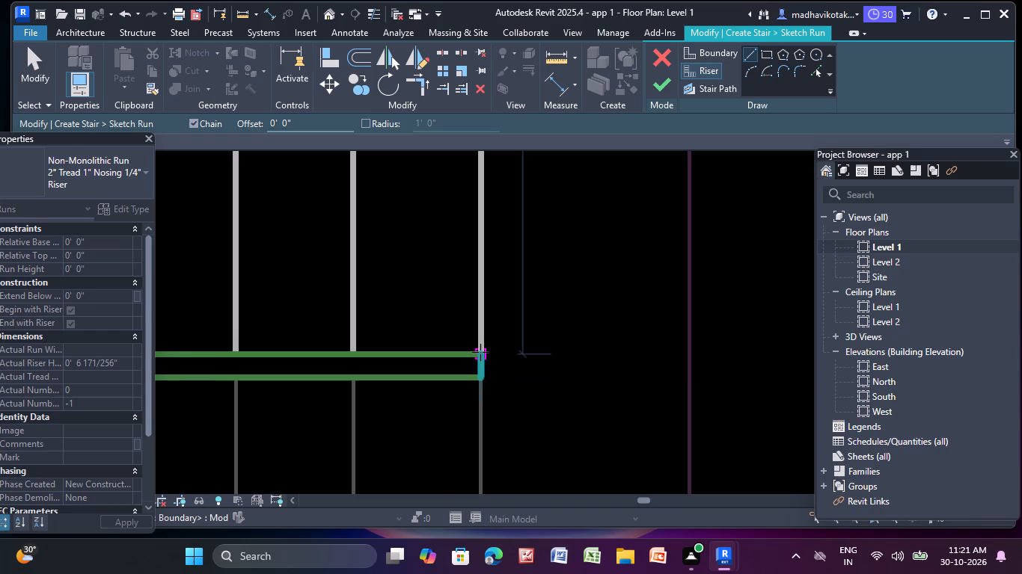
click(480, 352)
scroll(480, 352, down, 5)
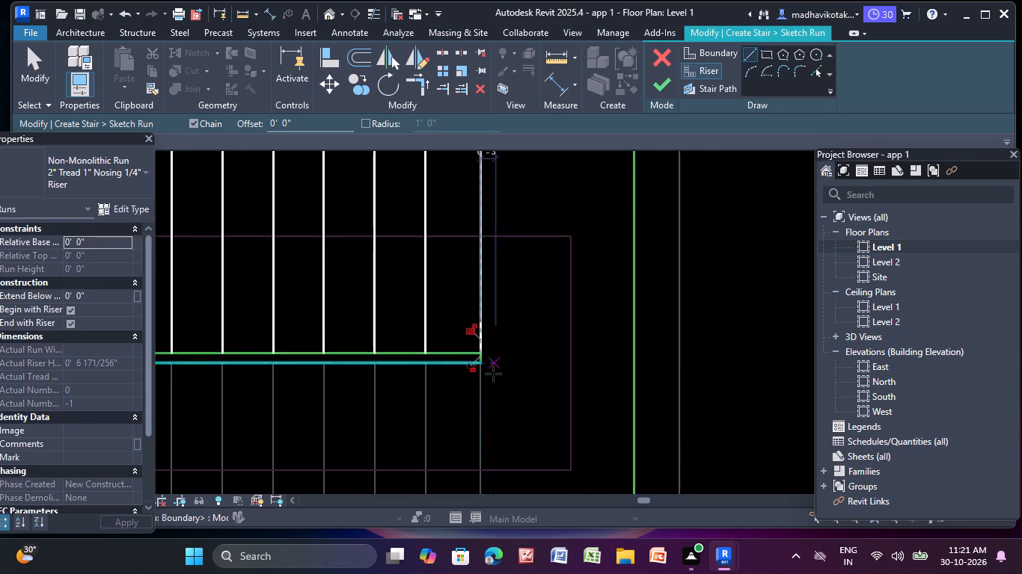
Draw the first riser of the lower flight at the stair's open end, from the inner boundary line to the wall-side boundary.
scroll(493, 374, down, 4)
middle_drag(517, 400, 575, 324)
scroll(340, 386, down, 3)
middle_drag(340, 386, 392, 351)
scroll(293, 312, up, 5)
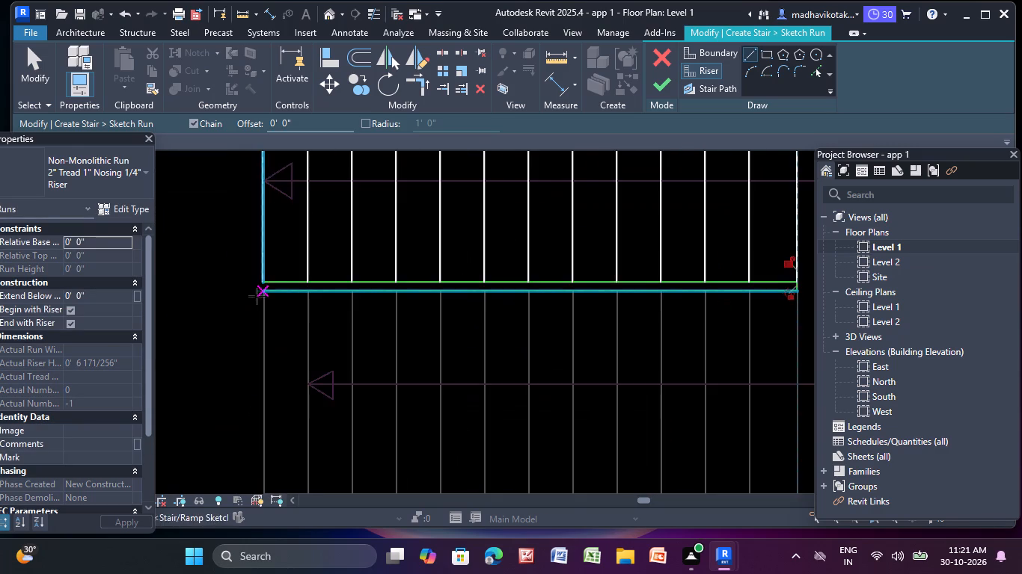
scroll(260, 294, up, 2)
click(266, 289)
scroll(272, 389, down, 1)
middle_drag(272, 389, 299, 275)
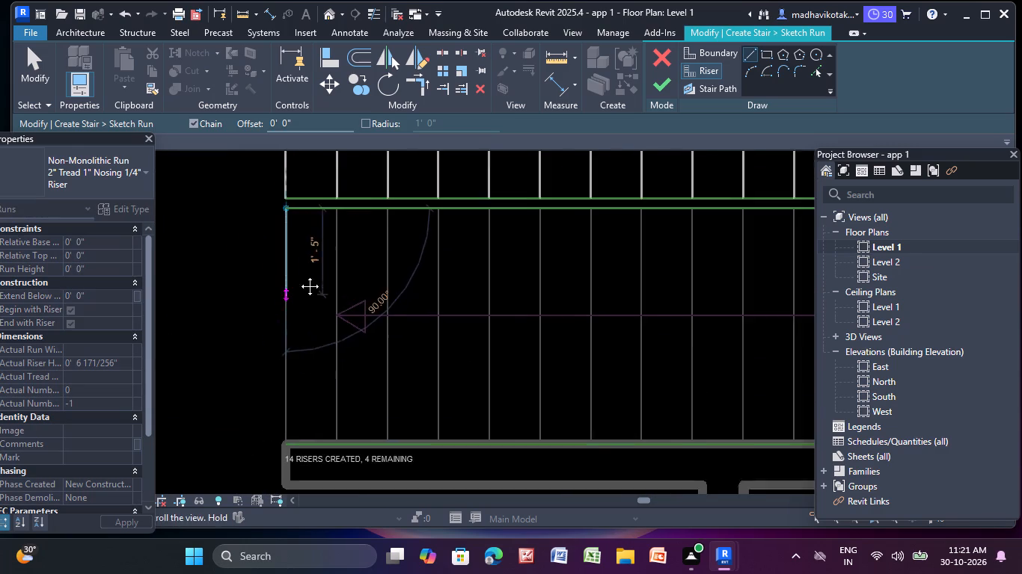
middle_drag(299, 275, 305, 246)
click(298, 394)
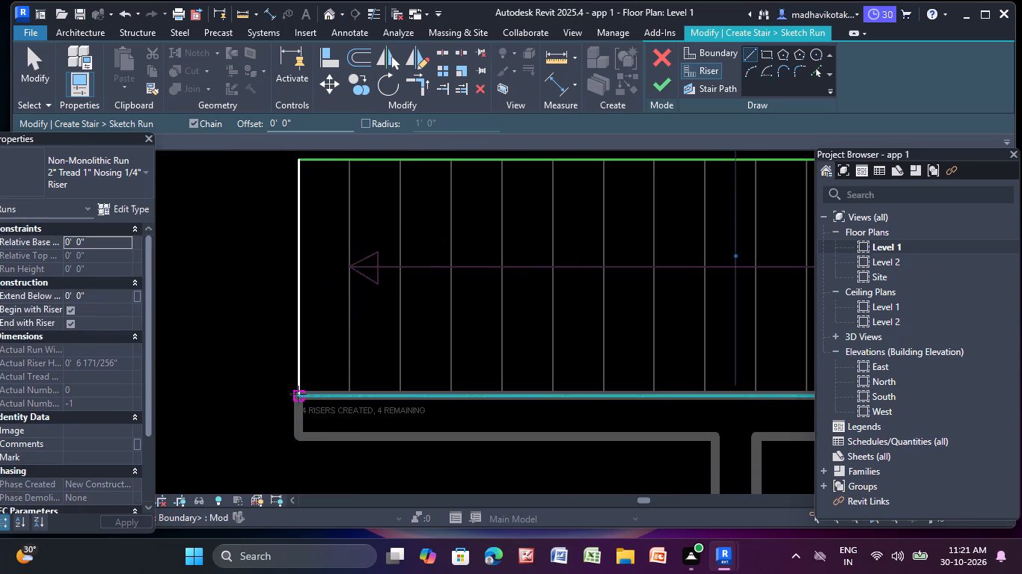
Draw the second, third and fourth risers of the lower flight, about 3'-10 1/2" long and 10" apart, over the plan's tread lines.
click(350, 158)
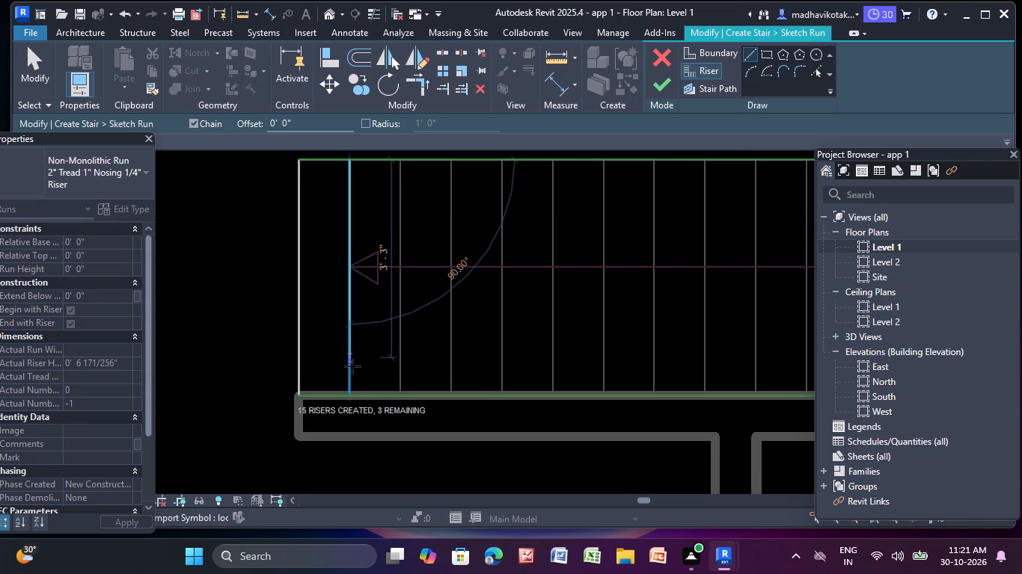
click(350, 395)
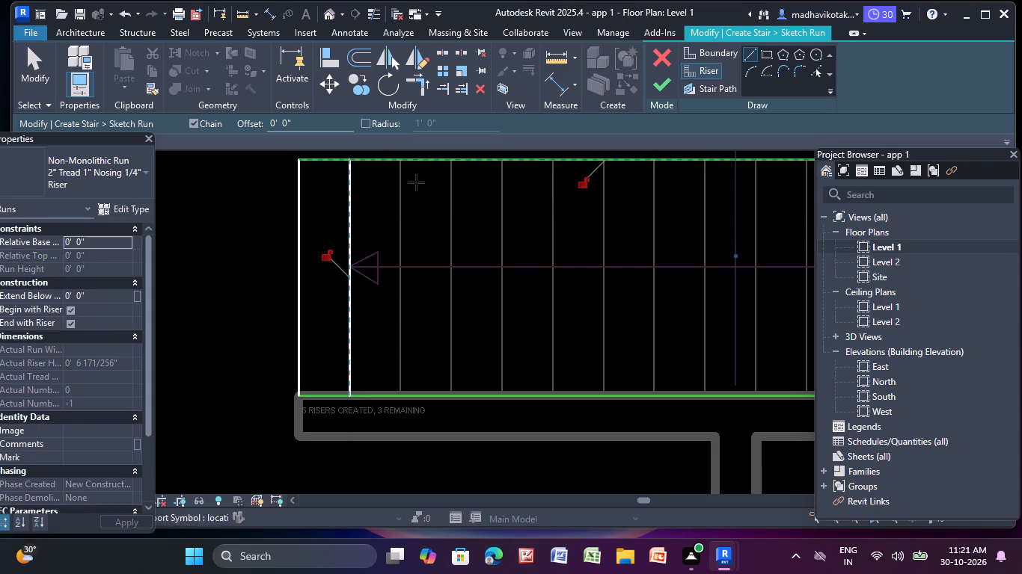
click(401, 161)
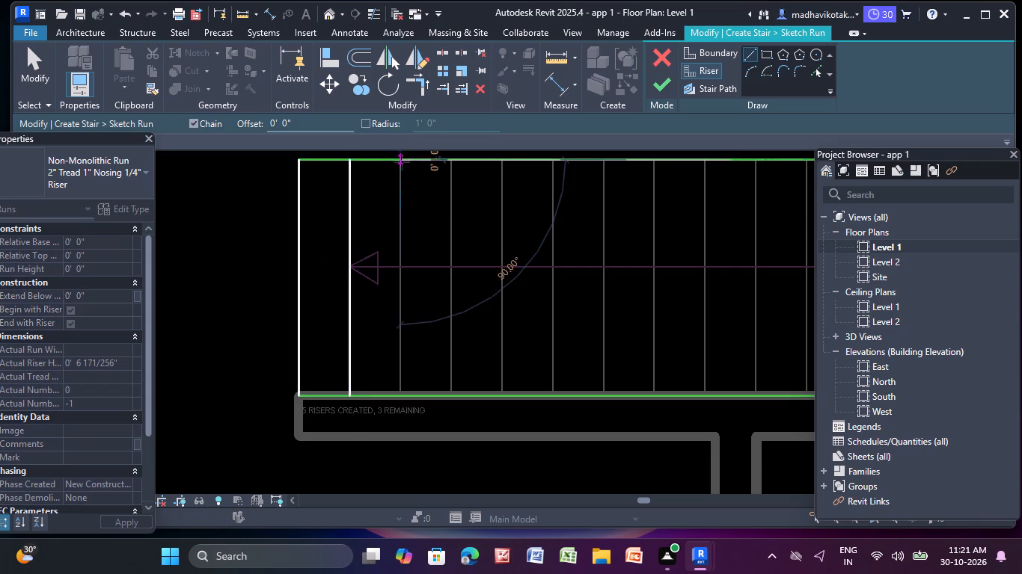
click(402, 391)
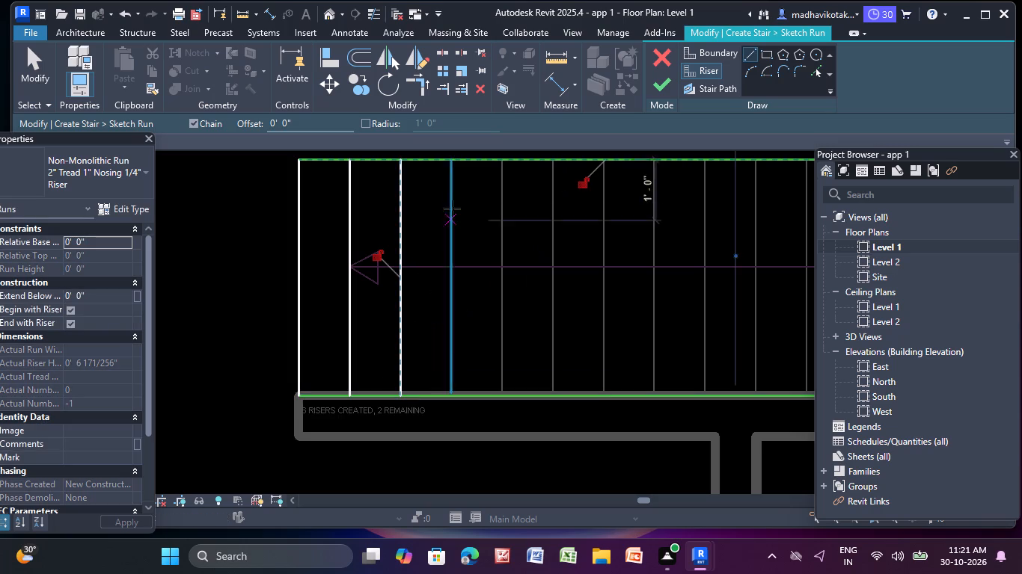
click(452, 160)
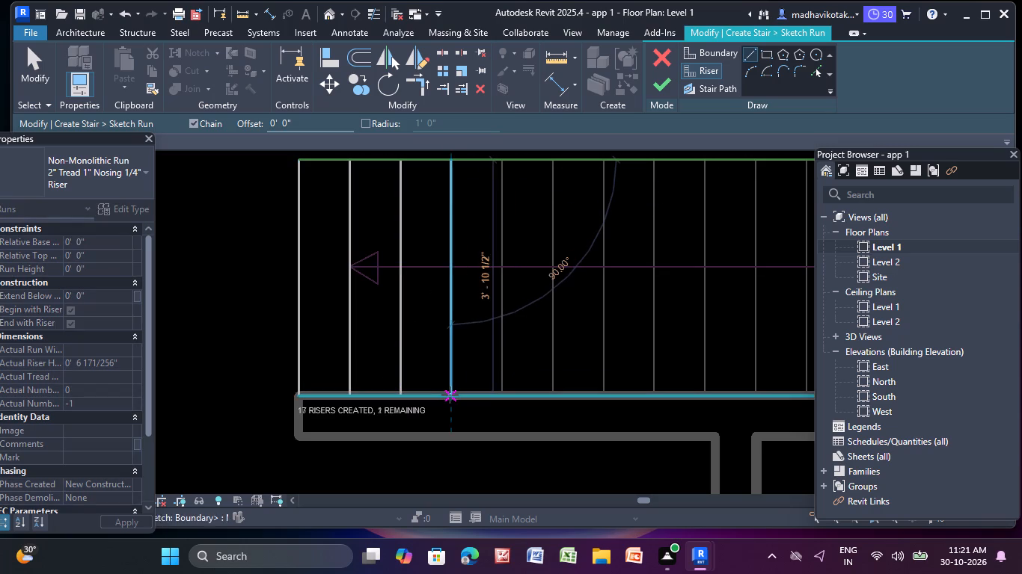
click(450, 395)
Draw the fifth and sixth risers of the lower flight at 10" spacing, tracing the plan's tread lines between both boundaries.
scroll(449, 395, down, 2)
middle_drag(449, 395, 362, 424)
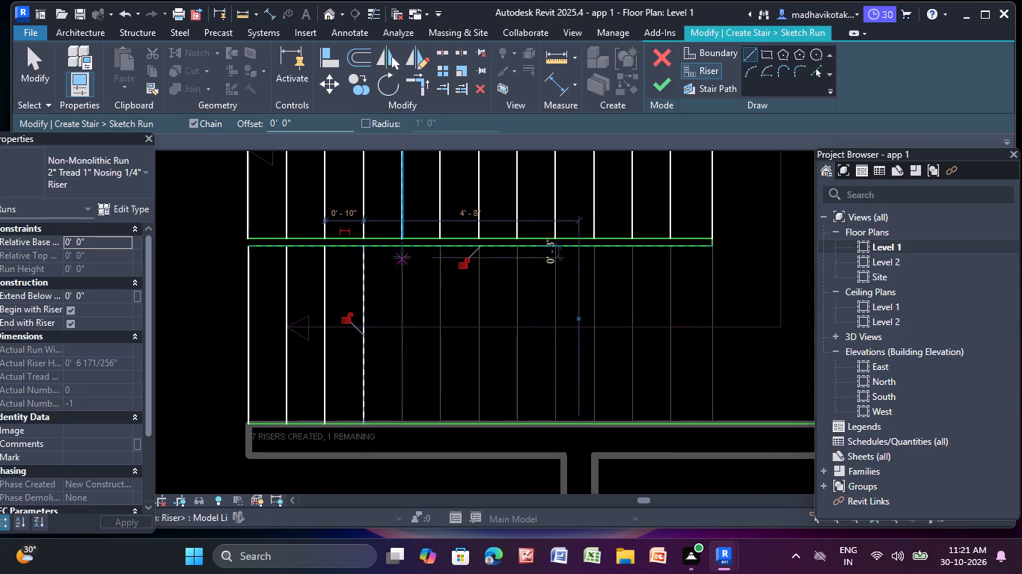
scroll(402, 256, up, 4)
click(402, 238)
middle_drag(399, 407, 377, 388)
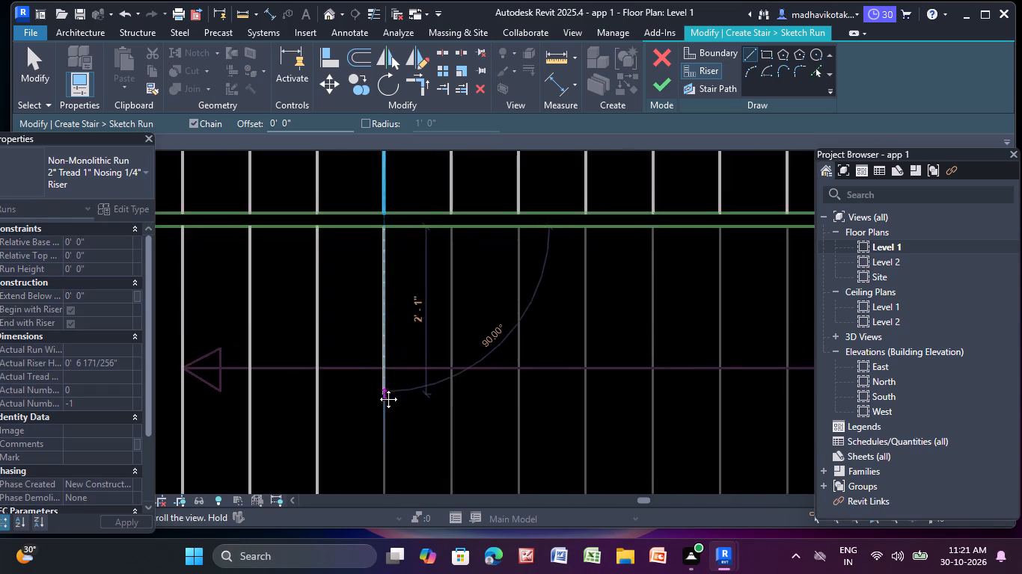
middle_drag(377, 388, 384, 312)
click(392, 455)
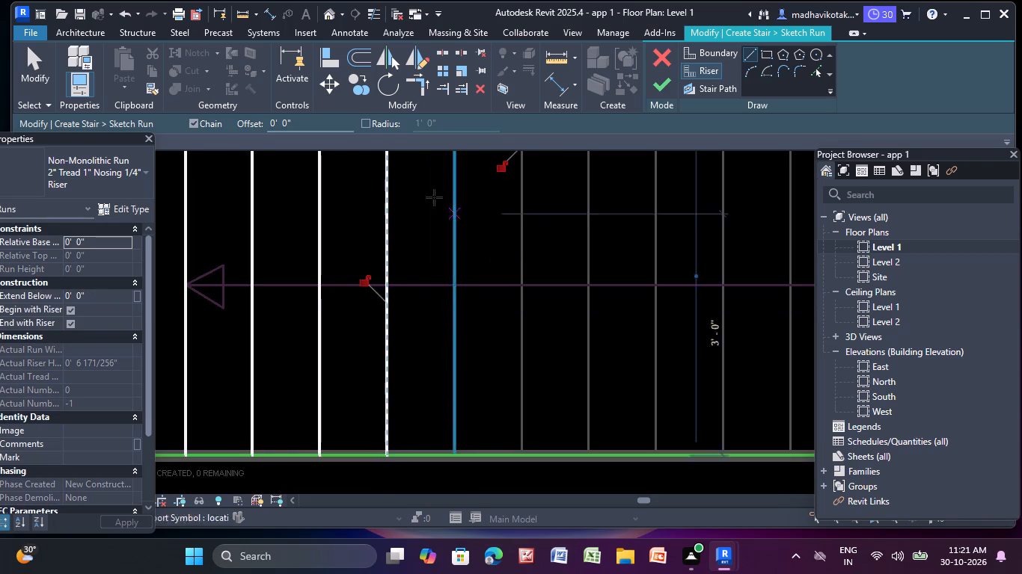
scroll(429, 197, down, 3)
middle_drag(419, 218, 404, 247)
scroll(427, 188, up, 3)
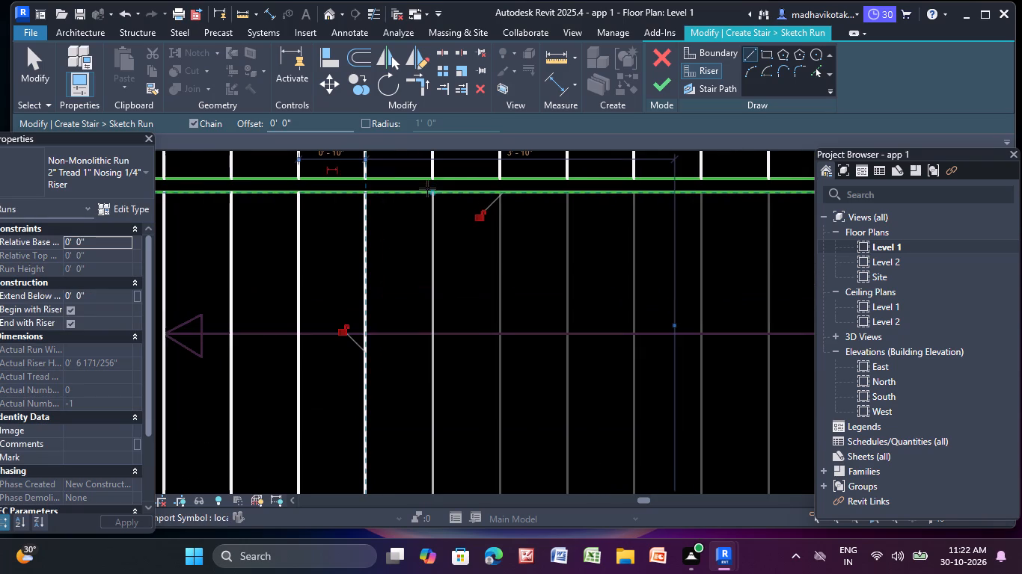
click(431, 194)
scroll(417, 303, down, 1)
middle_drag(417, 315, 378, 157)
click(394, 318)
Draw the seventh riser of the lower flight, 10" from the sixth, ending on the wall-side boundary line.
scroll(403, 309, down, 4)
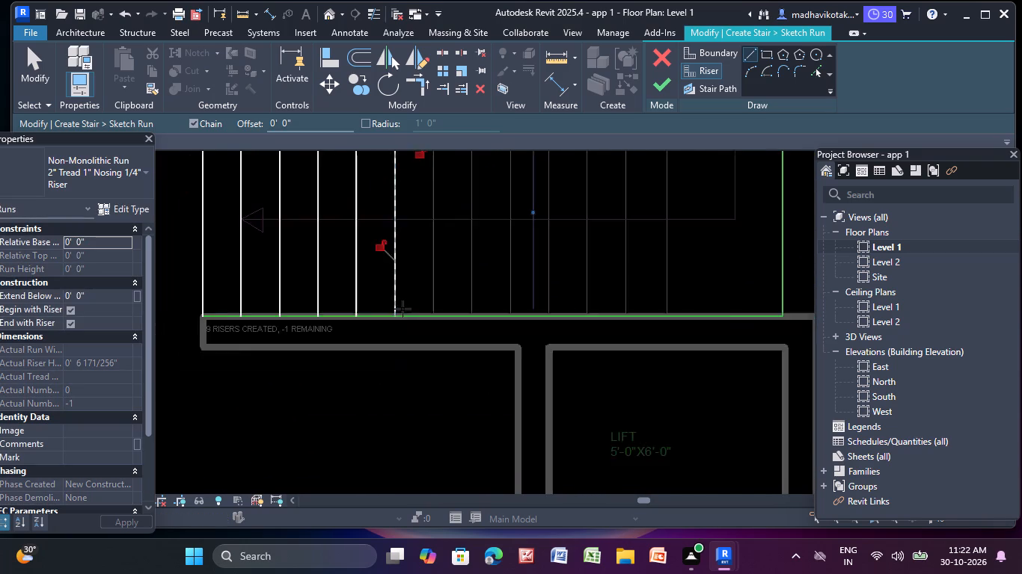
middle_drag(403, 309, 384, 358)
scroll(406, 217, up, 7)
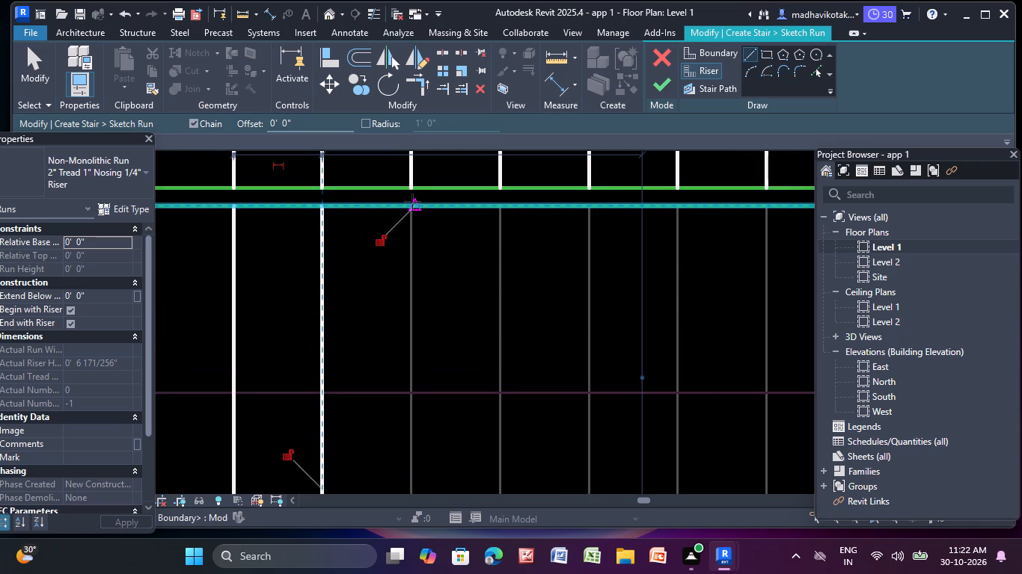
scroll(416, 214, up, 8)
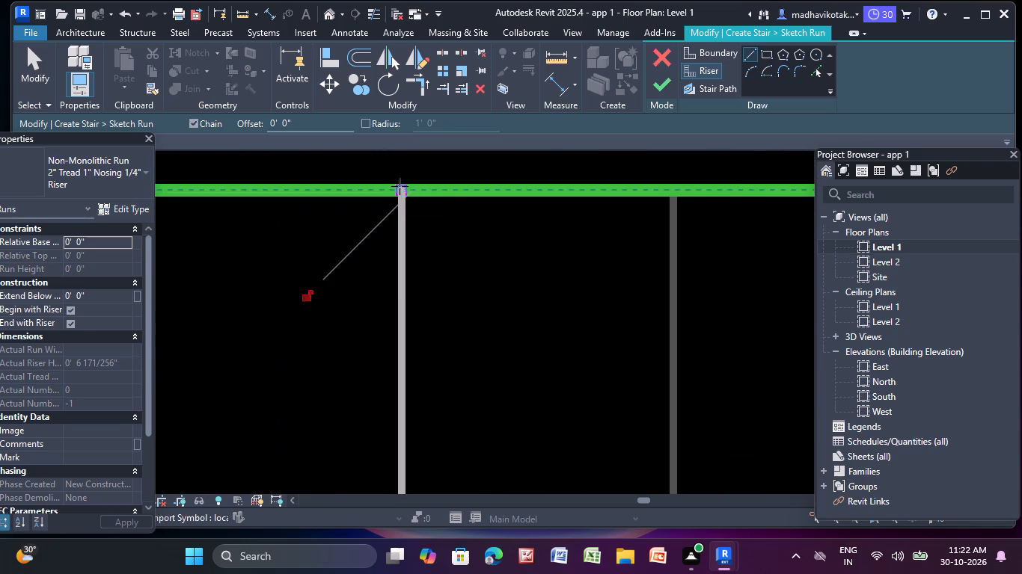
click(400, 186)
scroll(383, 286, down, 6)
middle_drag(401, 342, 394, 158)
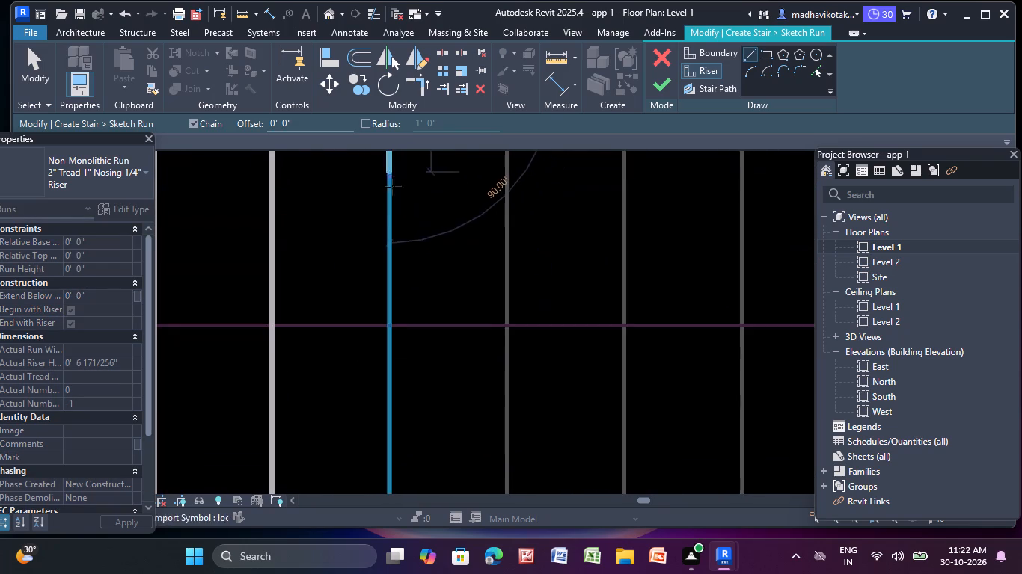
scroll(414, 365, down, 4)
middle_drag(403, 388, 396, 257)
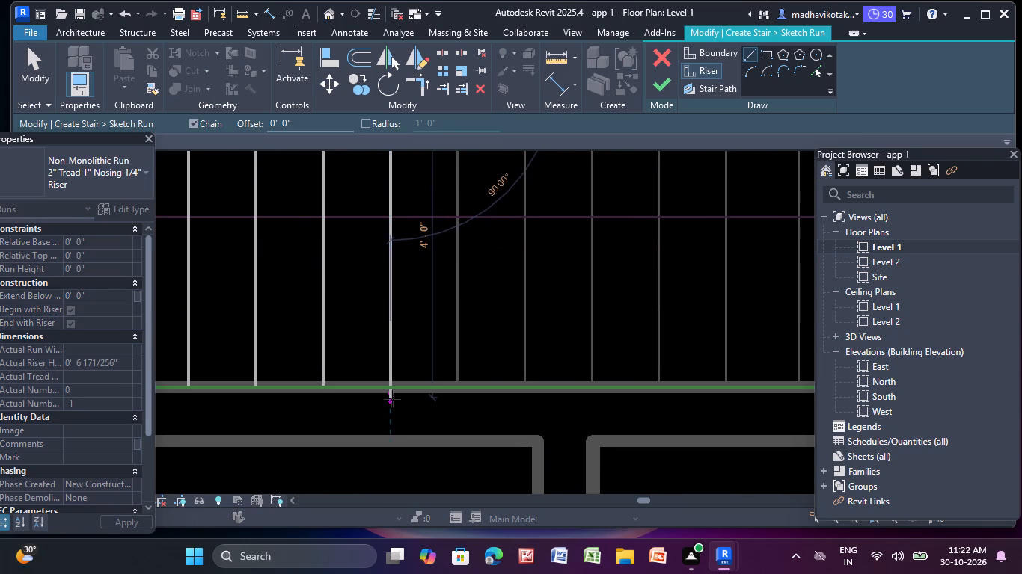
click(391, 386)
Draw the eighth riser of the lower flight, 10" from the seventh, over the plan's tread line.
scroll(395, 371, down, 5)
middle_drag(399, 349, 363, 392)
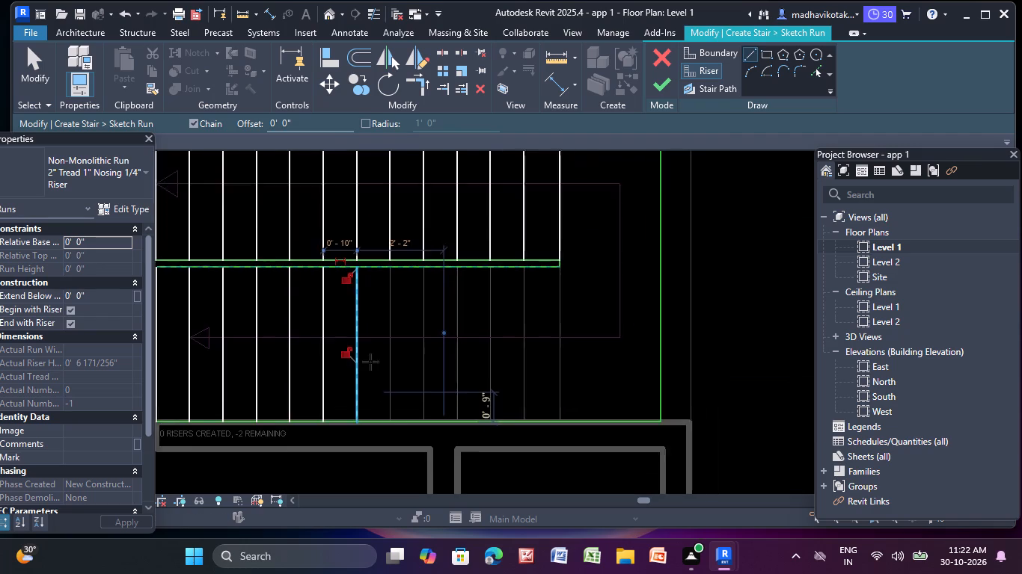
scroll(368, 368, up, 1)
scroll(388, 278, up, 4)
scroll(414, 214, down, 1)
scroll(414, 215, up, 5)
click(389, 249)
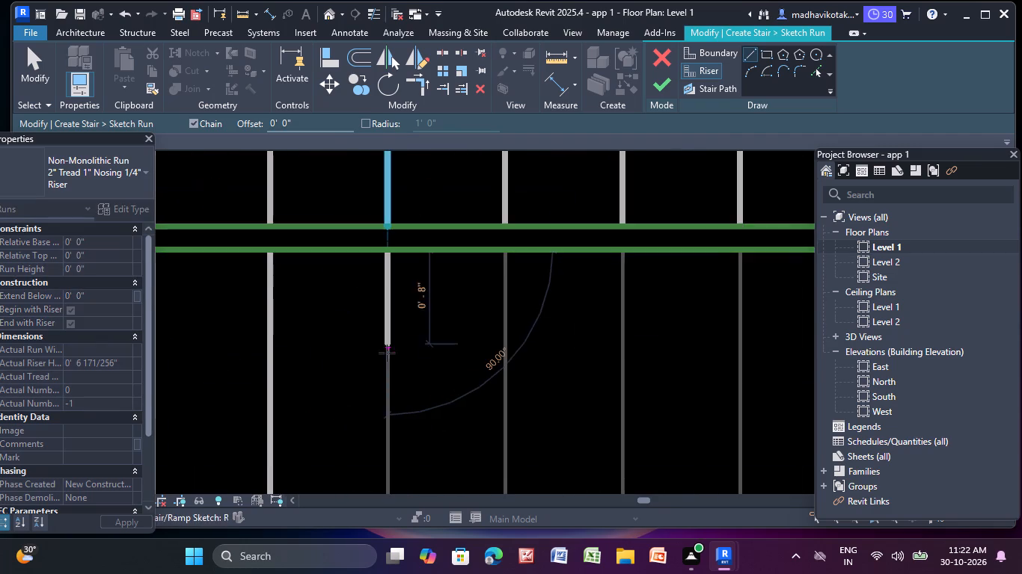
scroll(387, 381, down, 5)
middle_drag(383, 394, 352, 209)
click(353, 407)
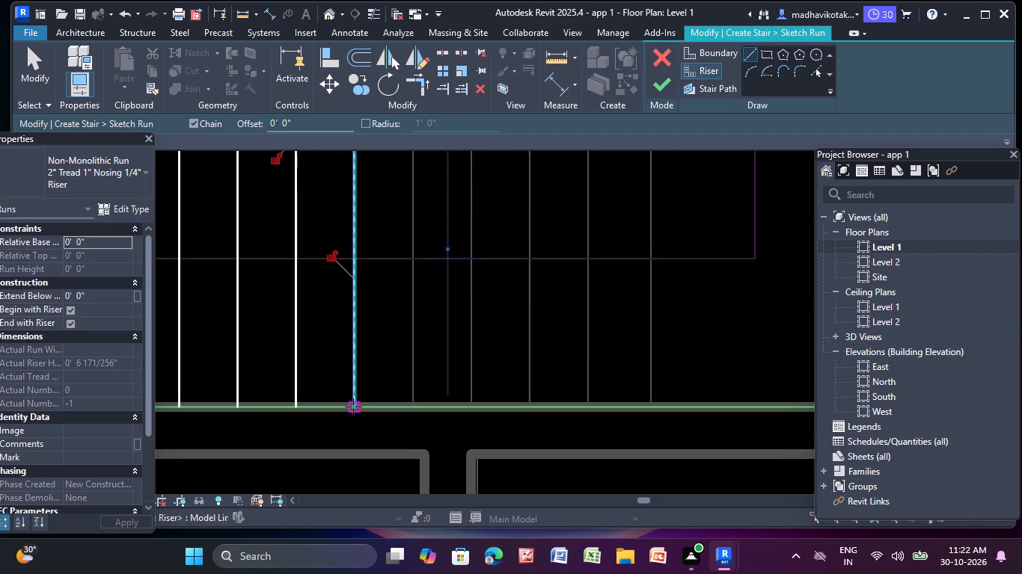
Draw the ninth riser of the lower flight, about 3'-10 1/2" long and 10" from the eighth, between both boundary lines.
scroll(397, 328, down, 6)
middle_click(397, 328)
scroll(416, 237, up, 6)
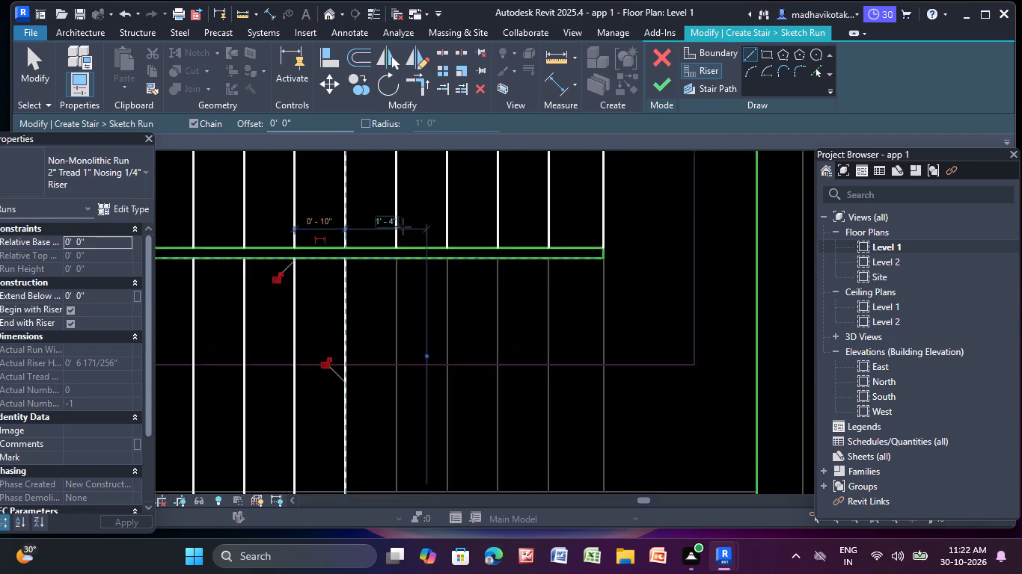
scroll(403, 226, up, 5)
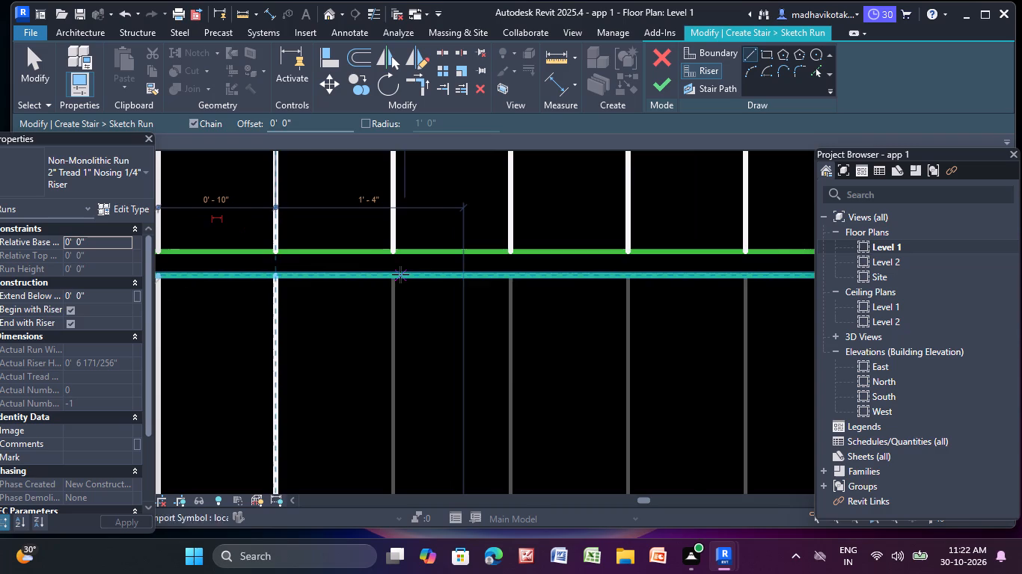
click(392, 271)
scroll(336, 466, down, 4)
middle_drag(334, 448, 330, 237)
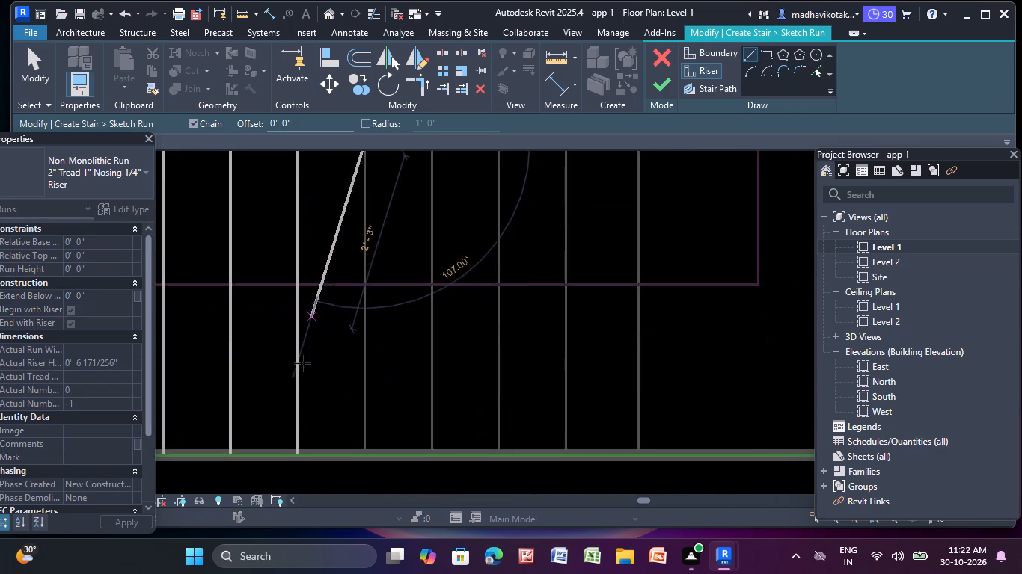
scroll(307, 390, down, 2)
middle_drag(302, 391, 299, 312)
scroll(299, 311, up, 1)
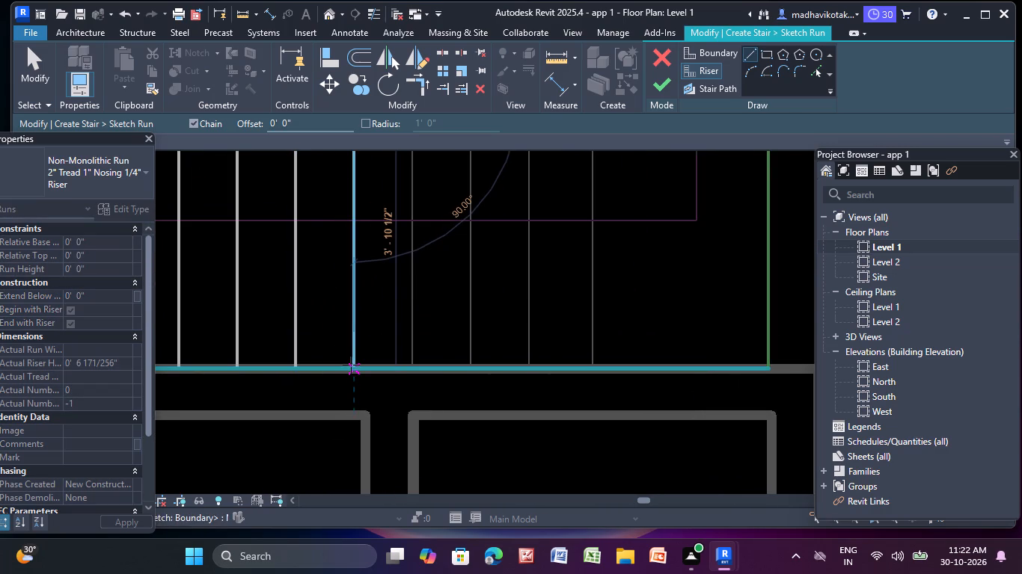
click(351, 365)
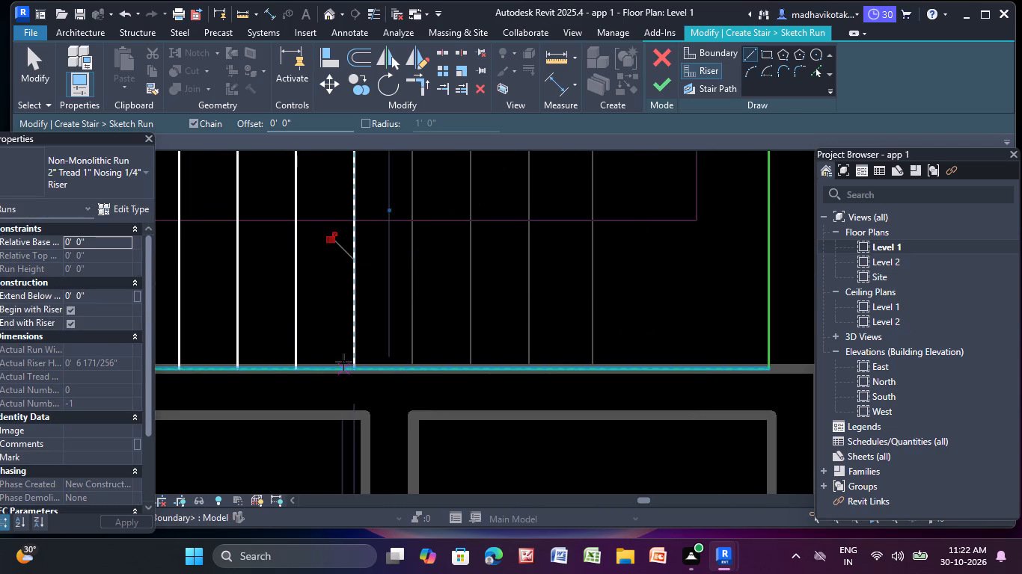
Draw the tenth riser of the lower flight, 10" from the ninth, tracing the plan's tread line to the wall-side boundary.
scroll(343, 362, down, 4)
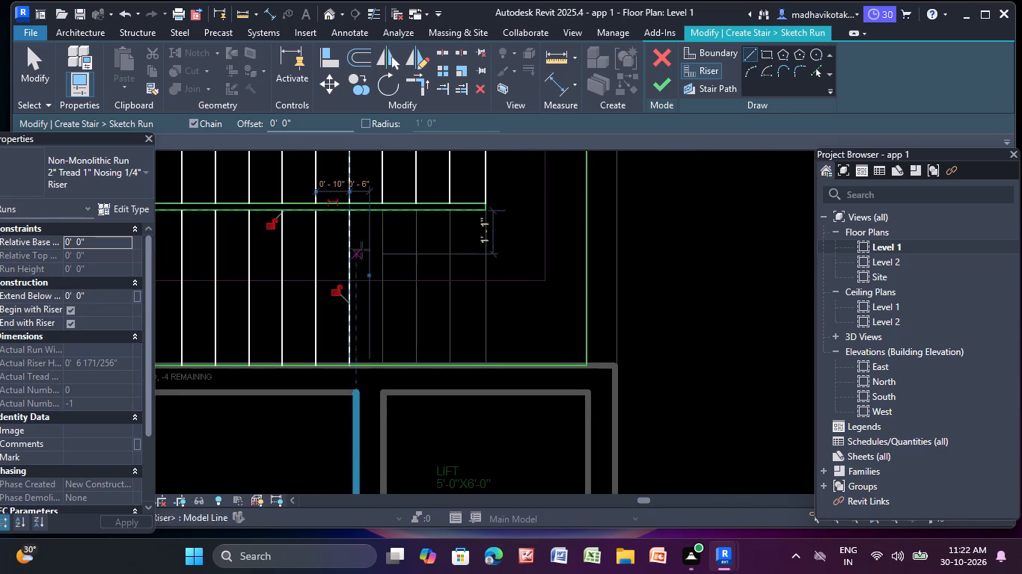
scroll(379, 232, up, 6)
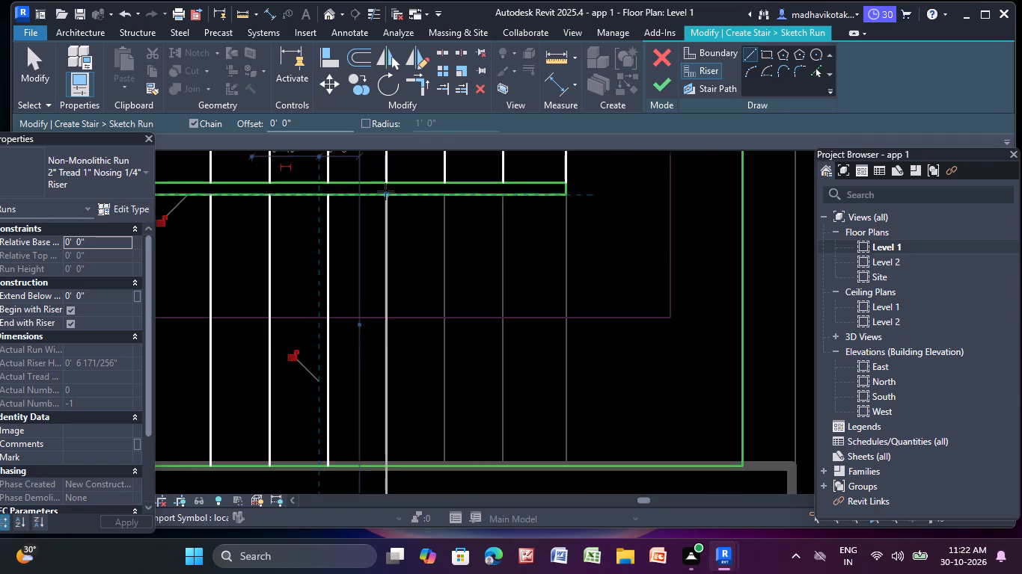
click(387, 194)
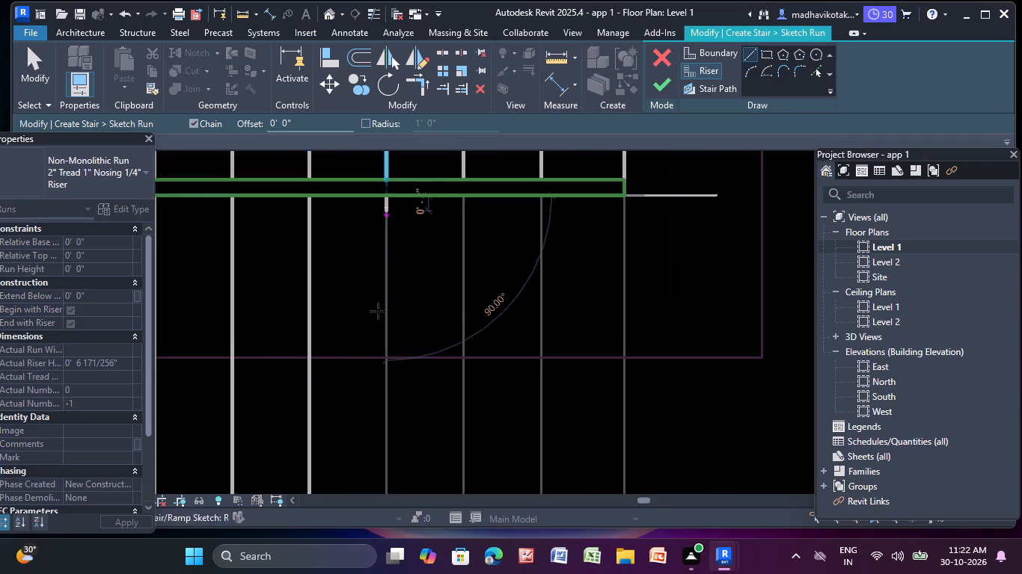
scroll(397, 365, down, 2)
middle_drag(399, 369, 359, 127)
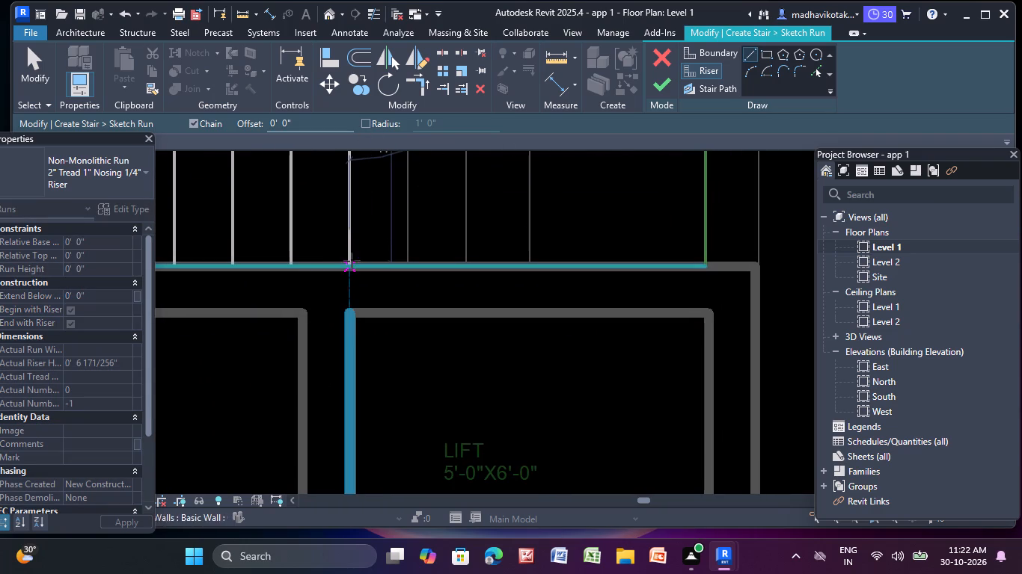
click(351, 262)
Draw the eleventh riser of the lower flight, about 3'-10 1/2" long and 10" from the tenth, between both boundary lines.
scroll(352, 260, down, 5)
middle_drag(353, 260, 363, 410)
scroll(417, 280, up, 2)
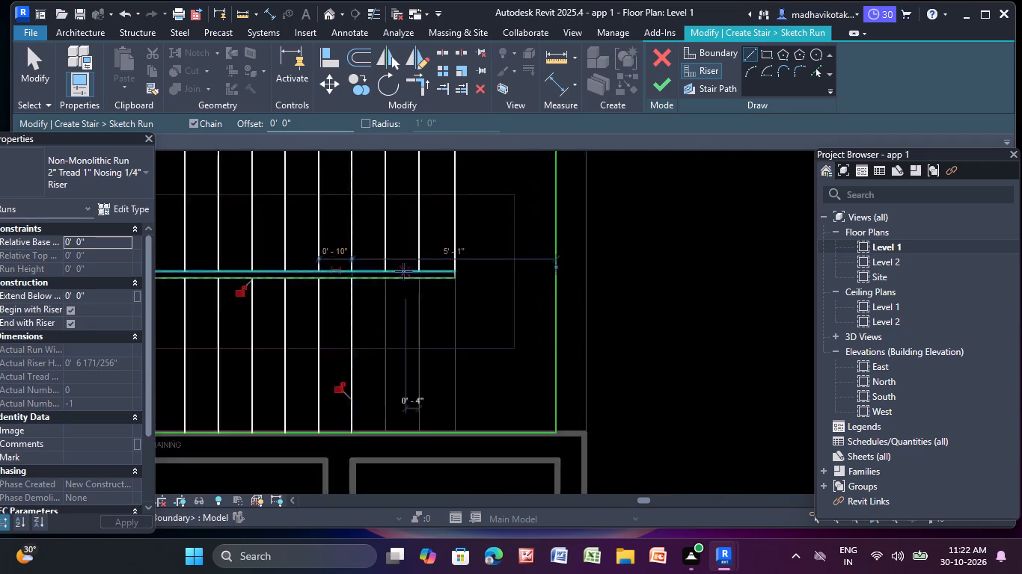
scroll(403, 271, up, 2)
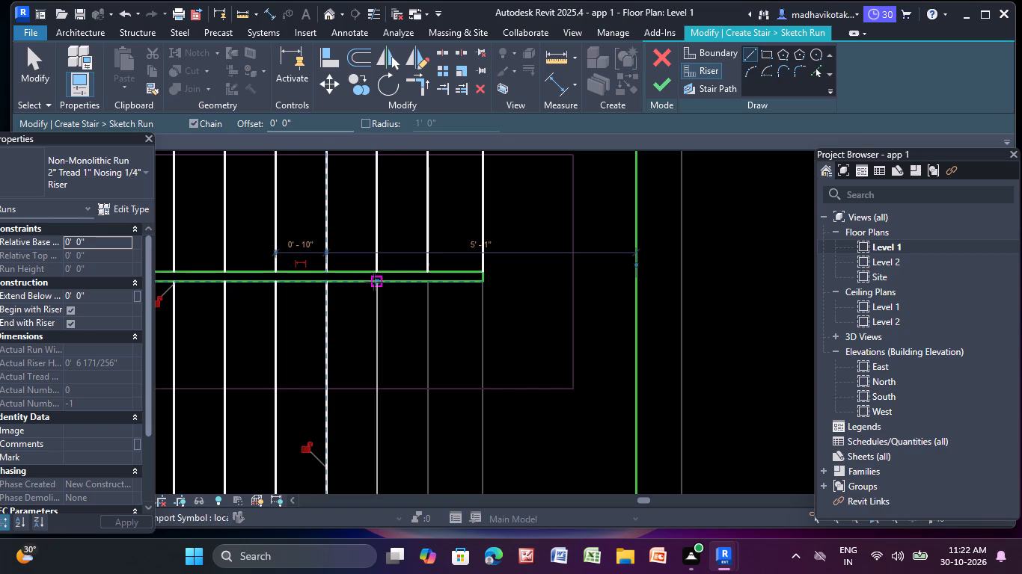
click(374, 282)
scroll(379, 384, down, 3)
middle_drag(379, 385, 367, 248)
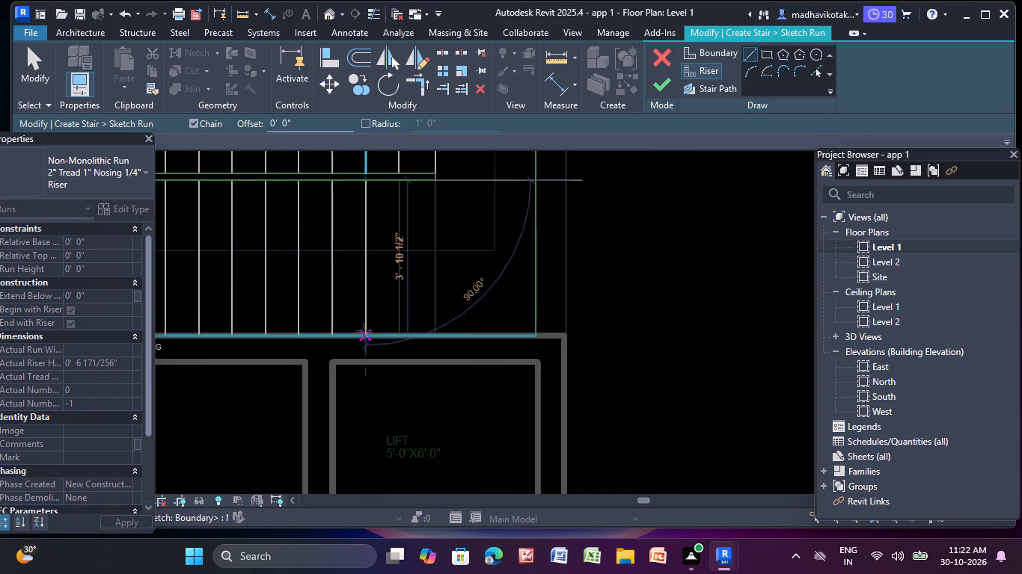
click(364, 334)
Draw the twelfth riser of the lower flight, 10" from the eleventh, over the plan's tread line to the wall-side boundary.
scroll(387, 189, up, 5)
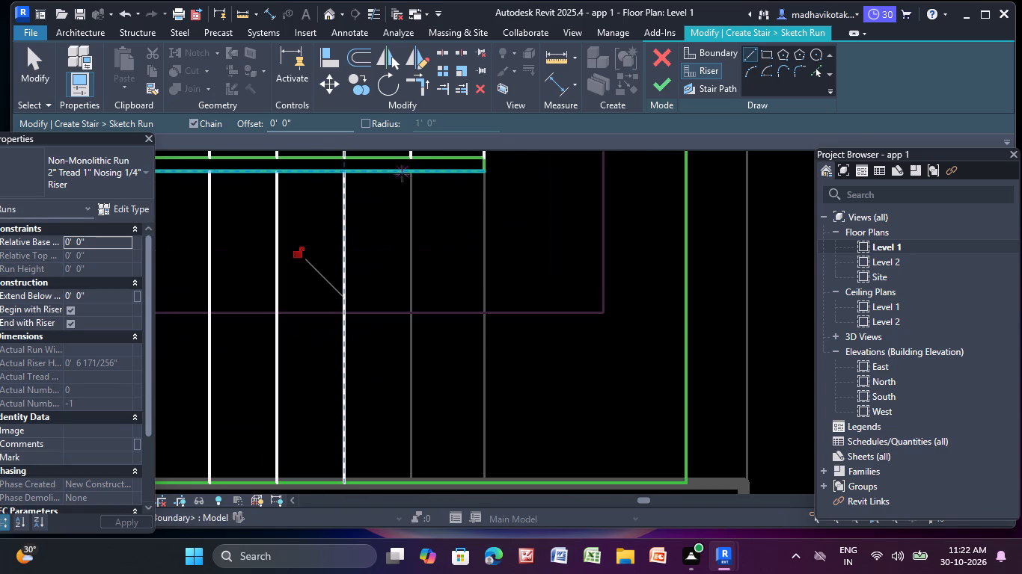
click(412, 166)
scroll(413, 308, down, 1)
middle_drag(414, 321, 402, 233)
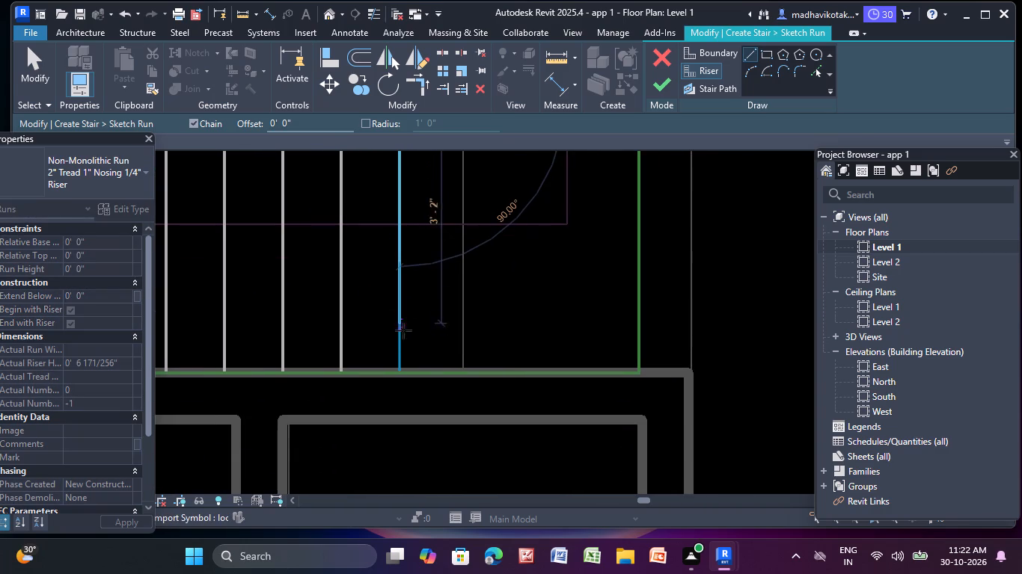
click(400, 371)
Draw the lower flight's thirteenth and last riser, about 3'-10 1/2" long, from the central boundary's end to the wall-side boundary.
scroll(444, 282, down, 3)
middle_drag(444, 282, 396, 349)
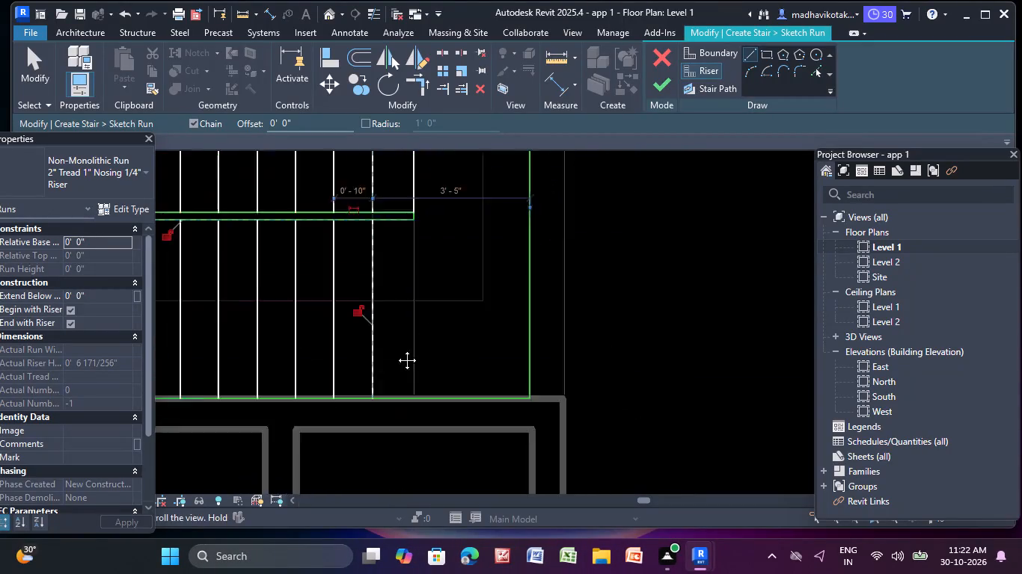
middle_drag(396, 349, 391, 357)
scroll(388, 357, up, 1)
scroll(409, 225, up, 4)
click(402, 217)
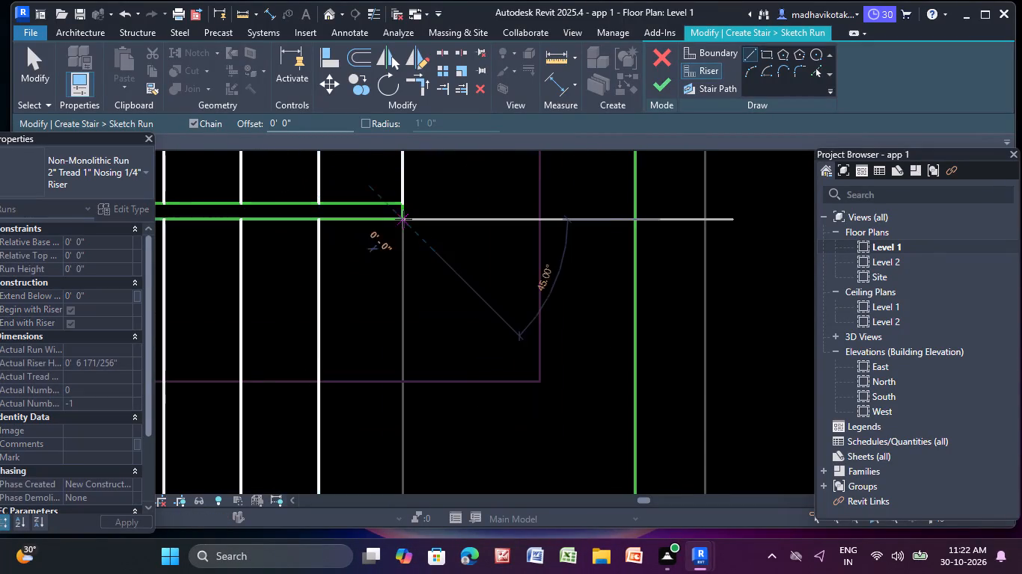
scroll(413, 357, down, 2)
middle_drag(409, 356, 432, 201)
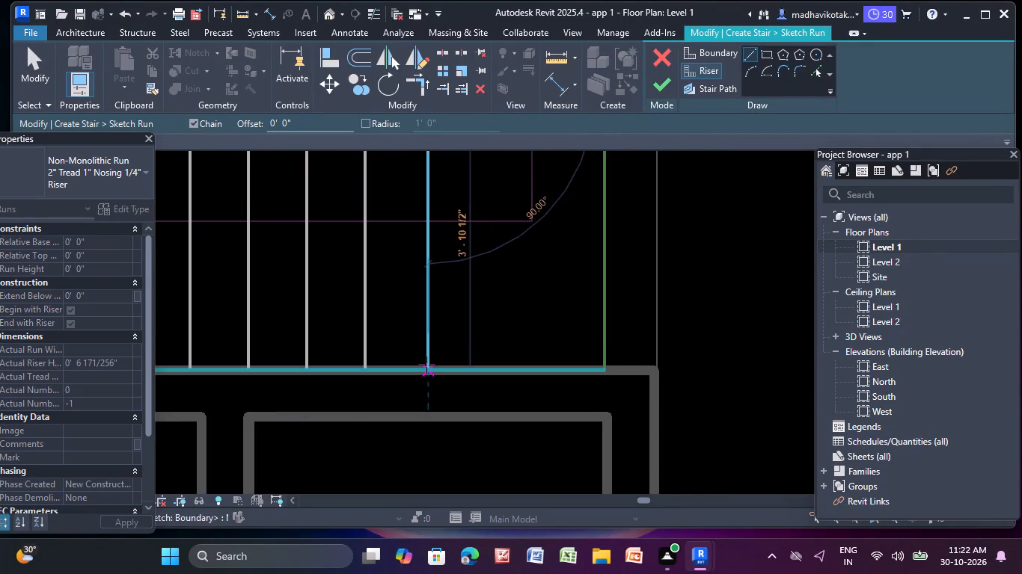
click(426, 365)
key(Escape)
key(Escape)
Draw the U-shaped stair path: about 11'-7" along the upper flight, 3'-10 5/16" across the landing, and back to the lower flight's end riser.
scroll(489, 252, down, 6)
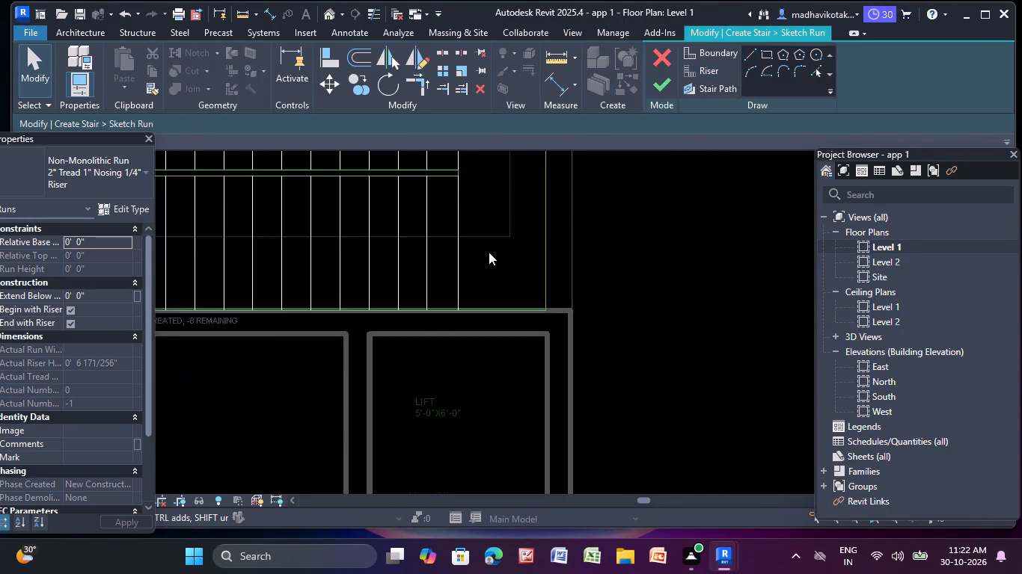
middle_drag(489, 252, 504, 291)
scroll(496, 266, down, 3)
middle_drag(496, 266, 518, 269)
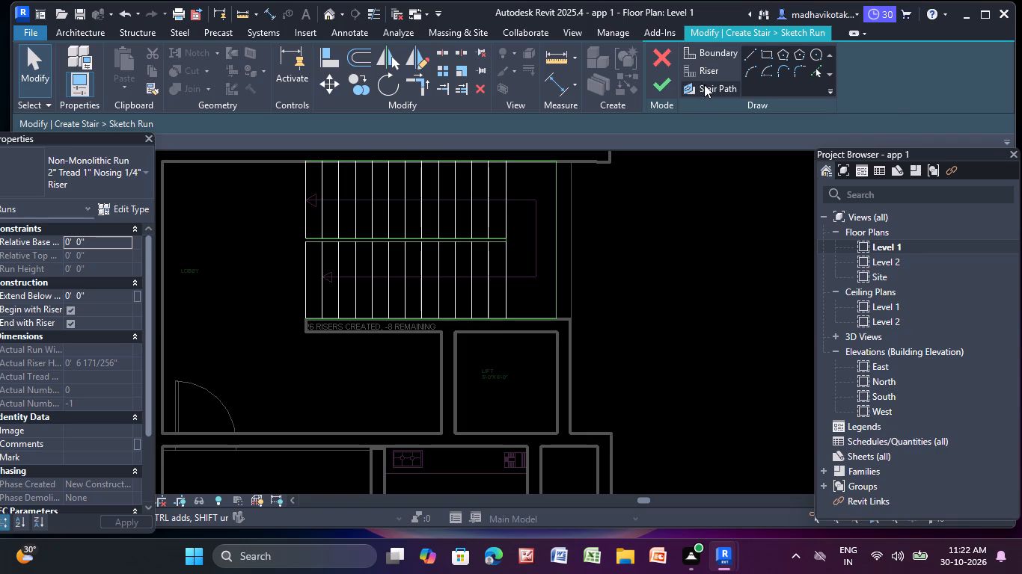
click(705, 85)
click(748, 52)
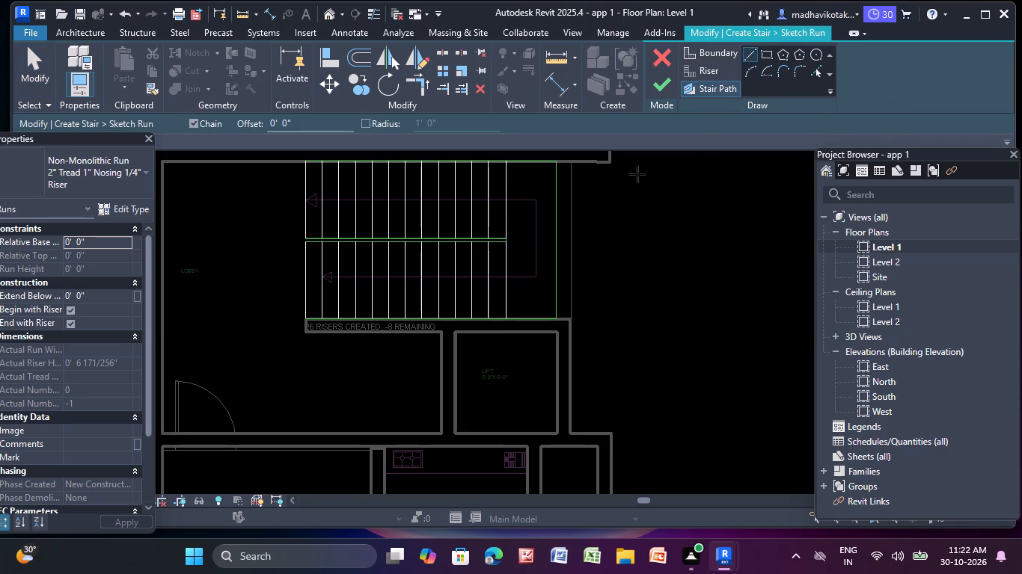
scroll(314, 197, up, 8)
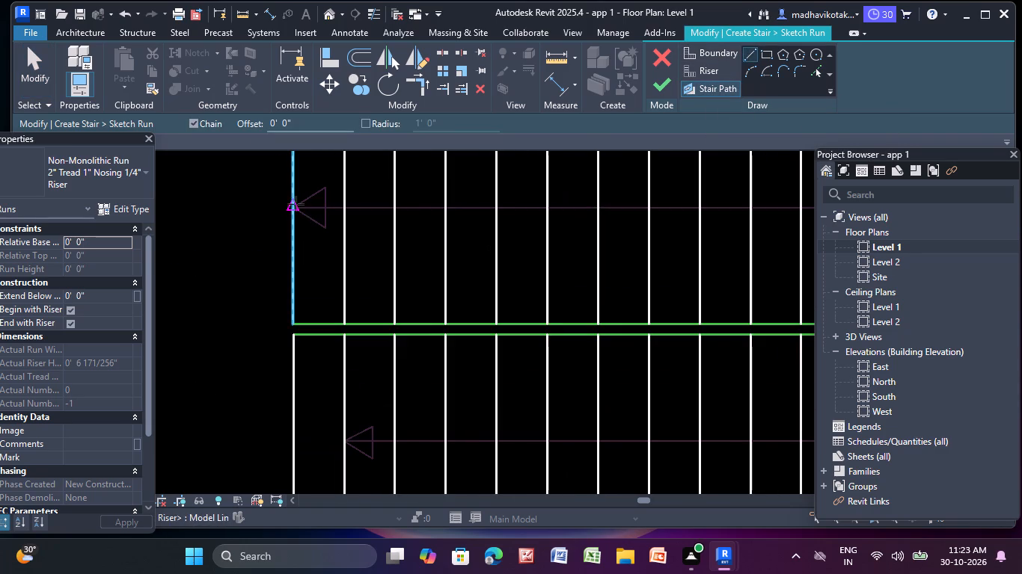
click(293, 206)
scroll(708, 200, down, 1)
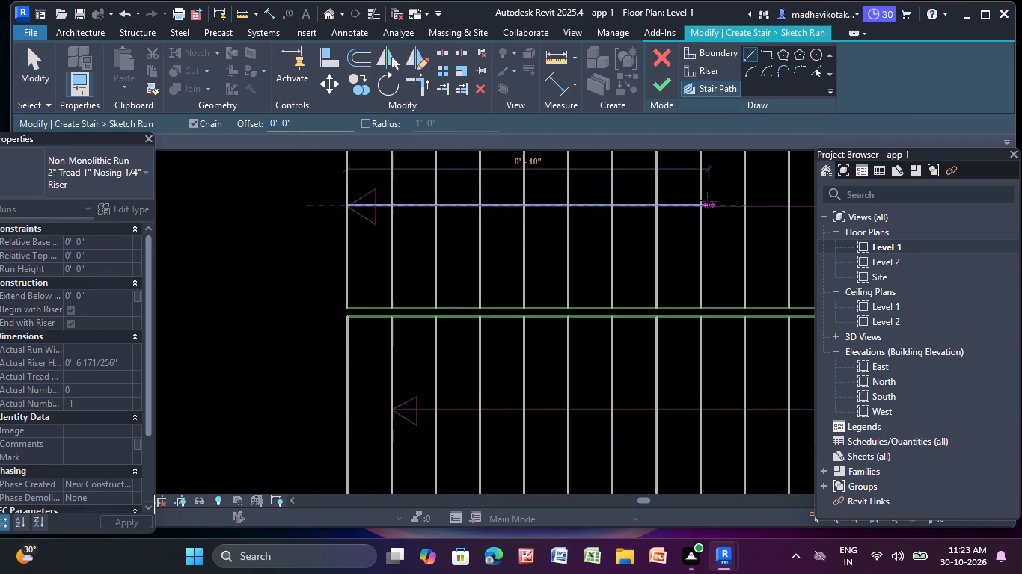
middle_drag(708, 200, 480, 235)
click(735, 238)
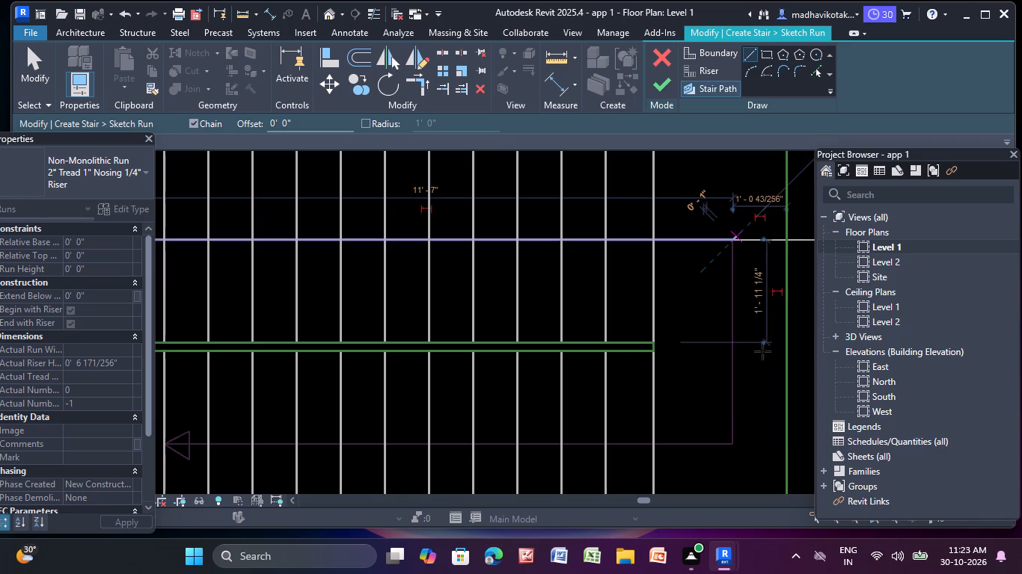
click(735, 447)
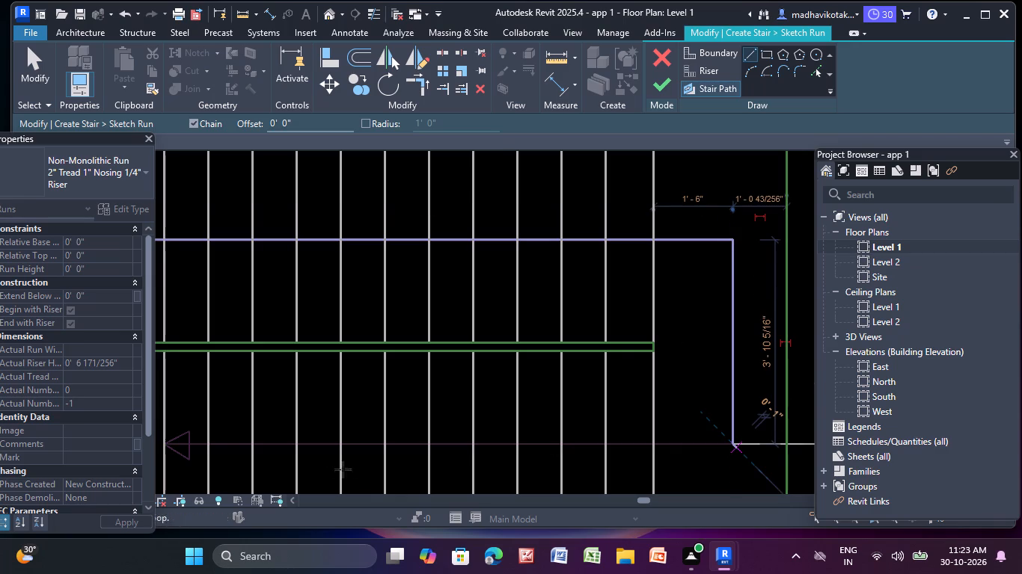
scroll(218, 442, down, 1)
middle_drag(212, 445, 343, 415)
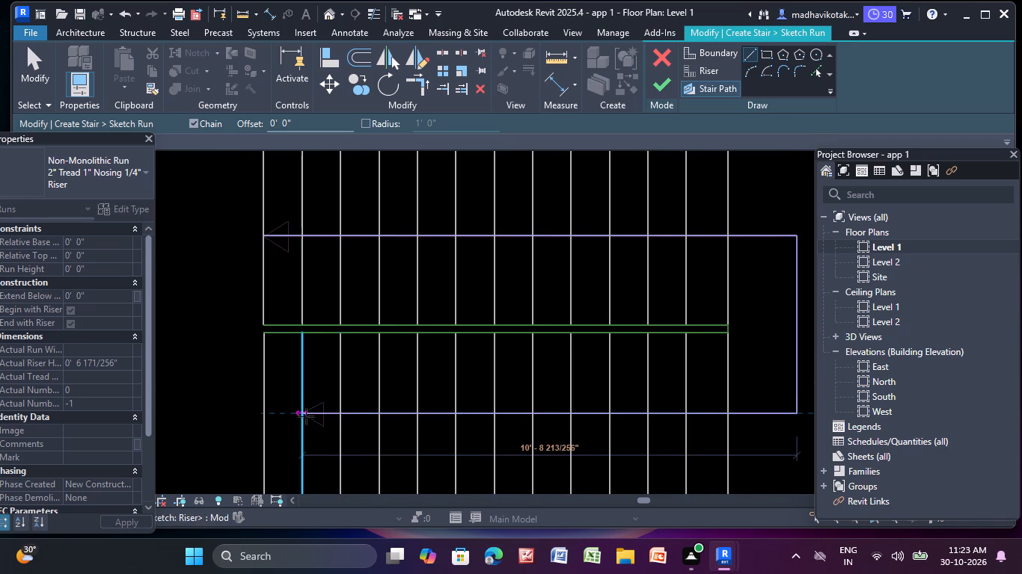
click(263, 413)
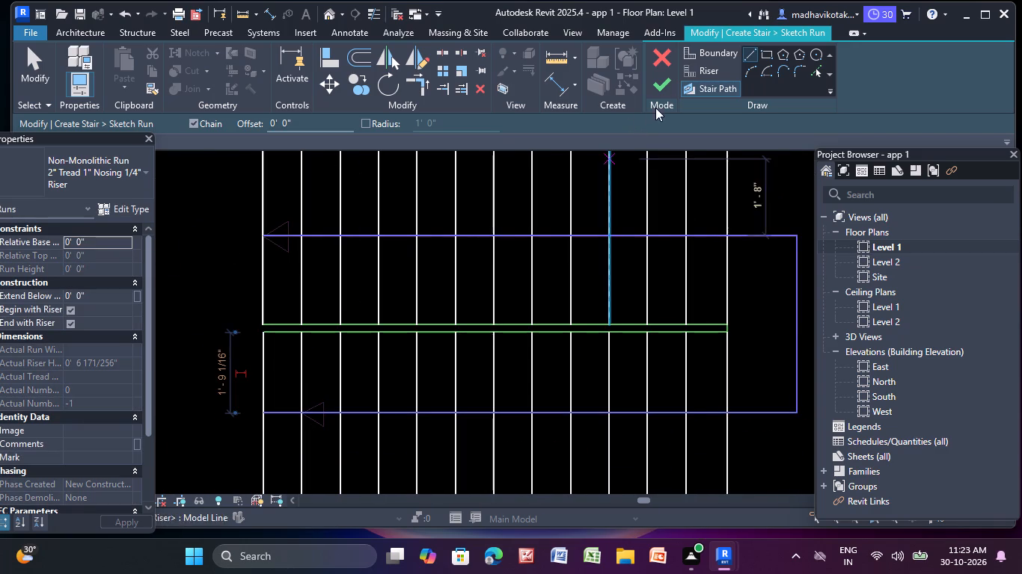
Finish the run sketch and complete the two-flight stair.
click(665, 82)
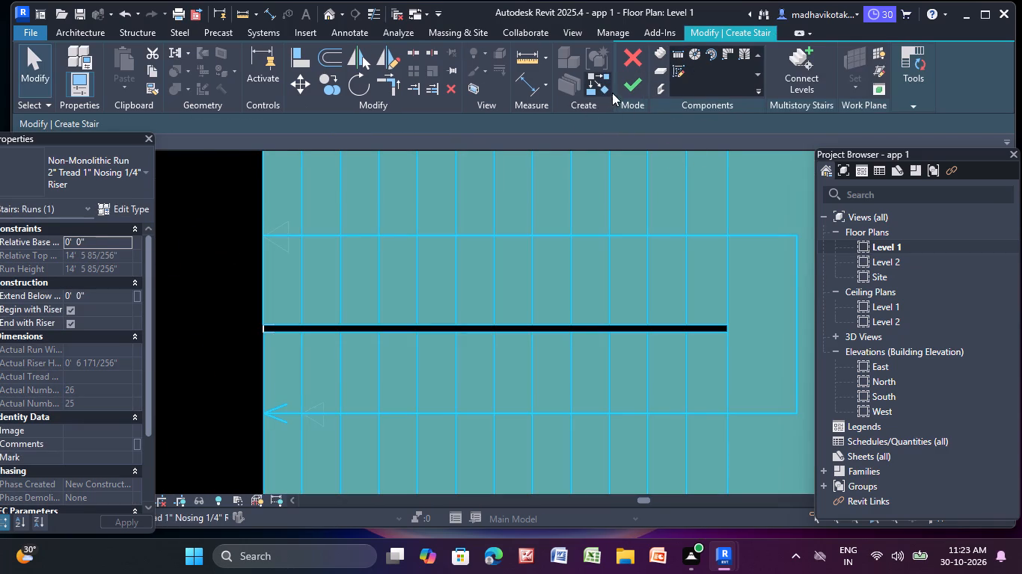
click(634, 85)
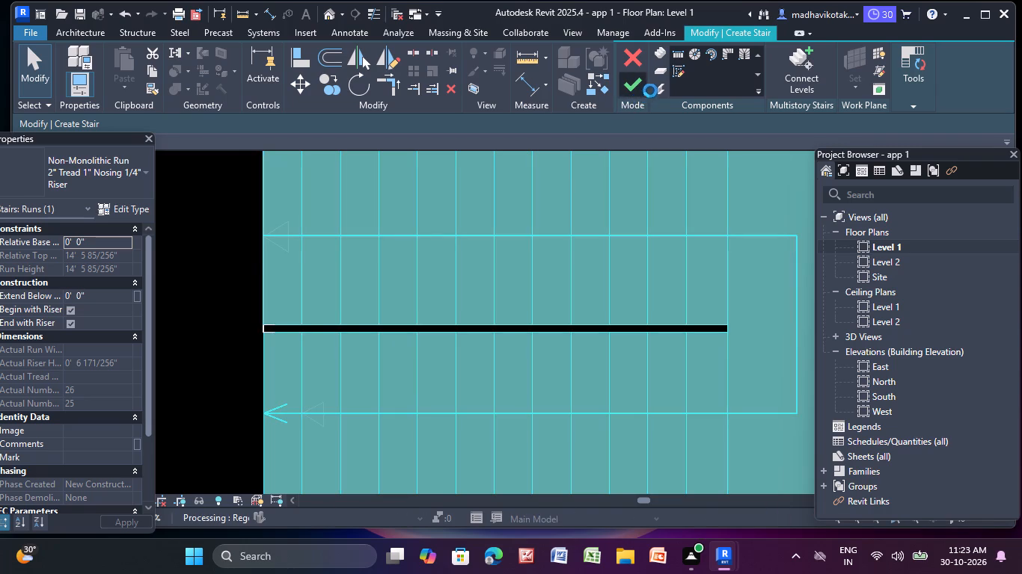
scroll(660, 95, down, 5)
scroll(666, 237, down, 2)
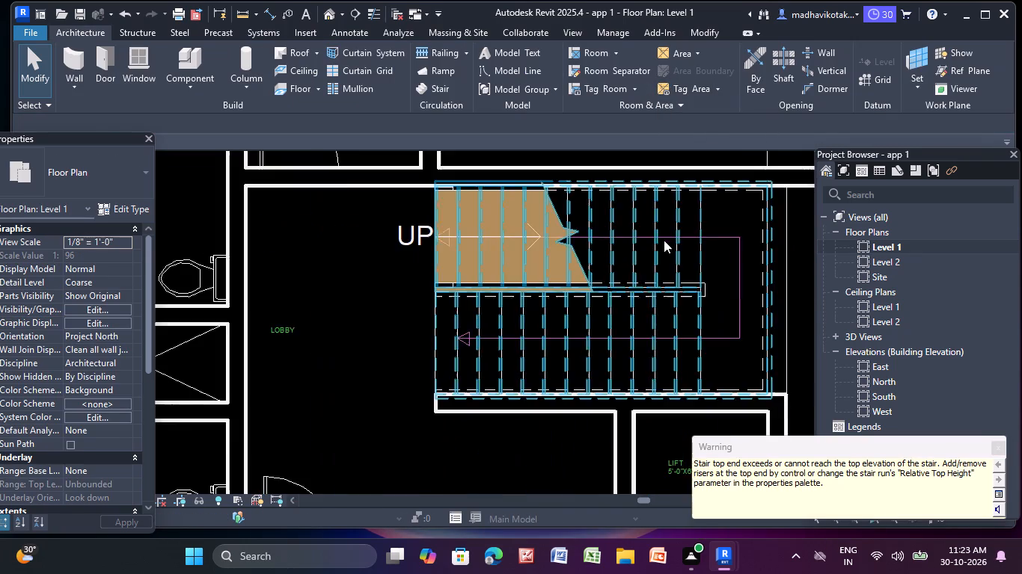
scroll(664, 240, down, 7)
middle_drag(665, 241, 545, 255)
key(Escape)
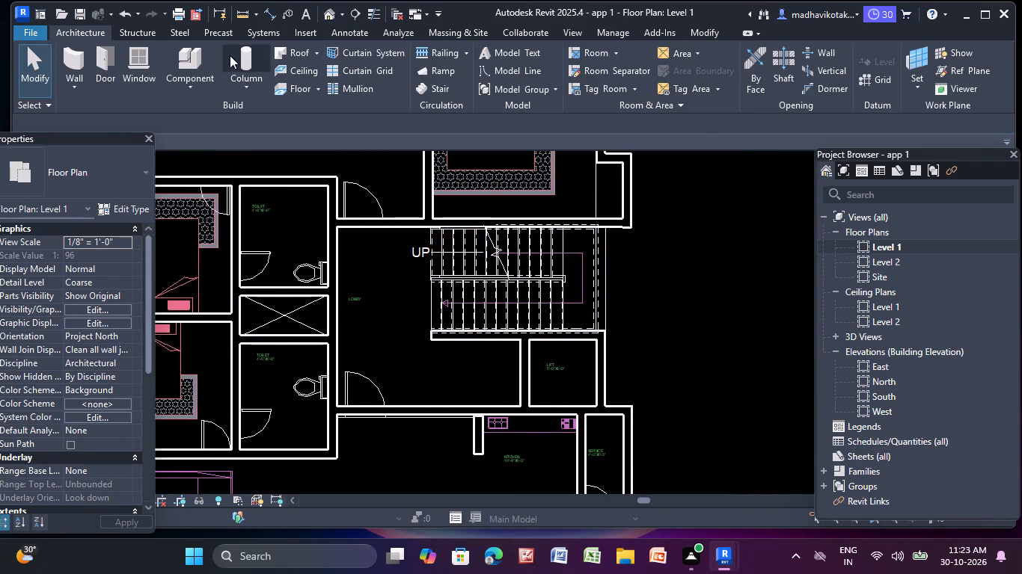
Draw a Generic -4.5" p wall about 14'-4" long along the landing's outer side, closing the gap between the existing walls.
scroll(586, 245, up, 6)
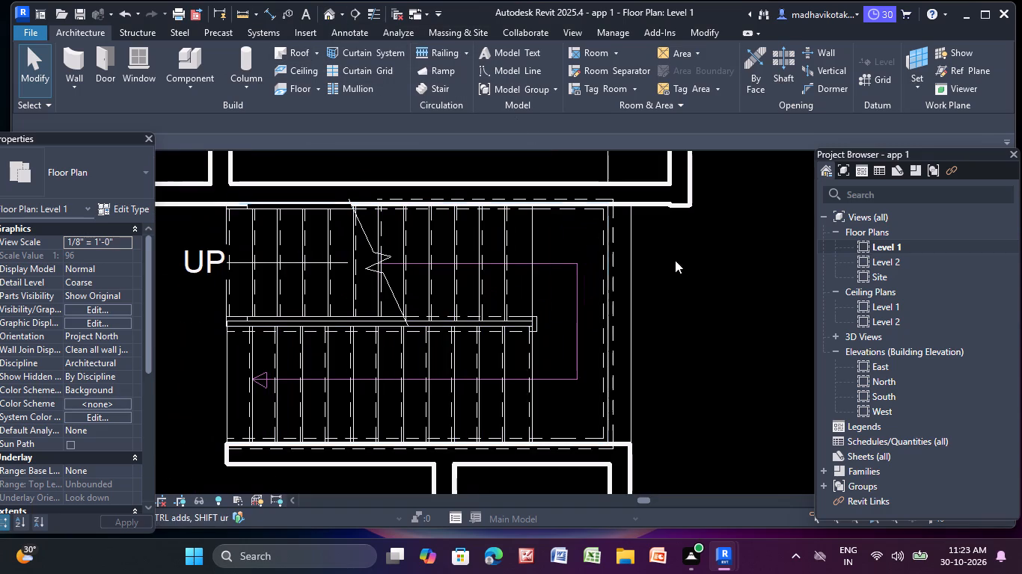
click(69, 61)
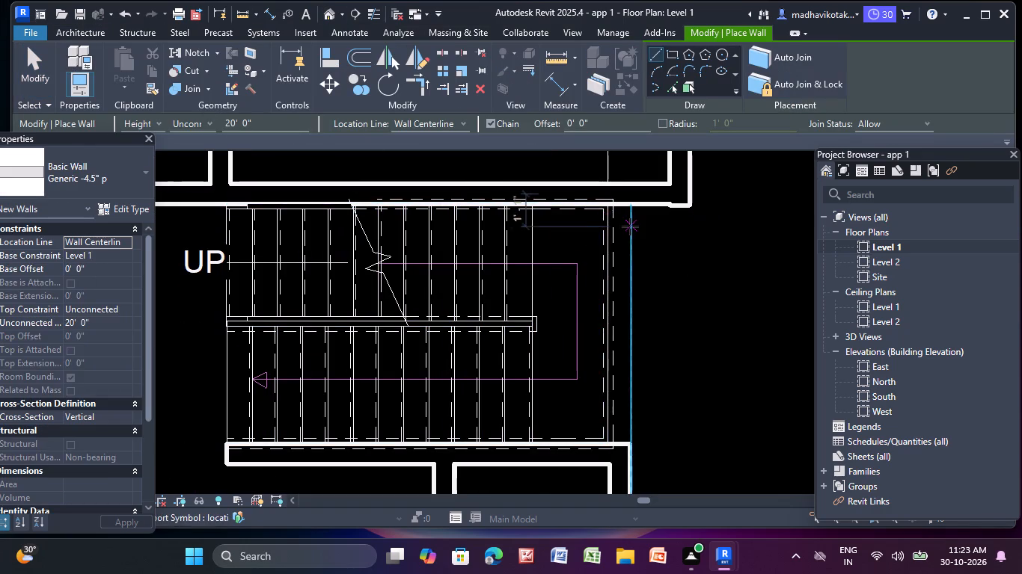
scroll(630, 226, up, 5)
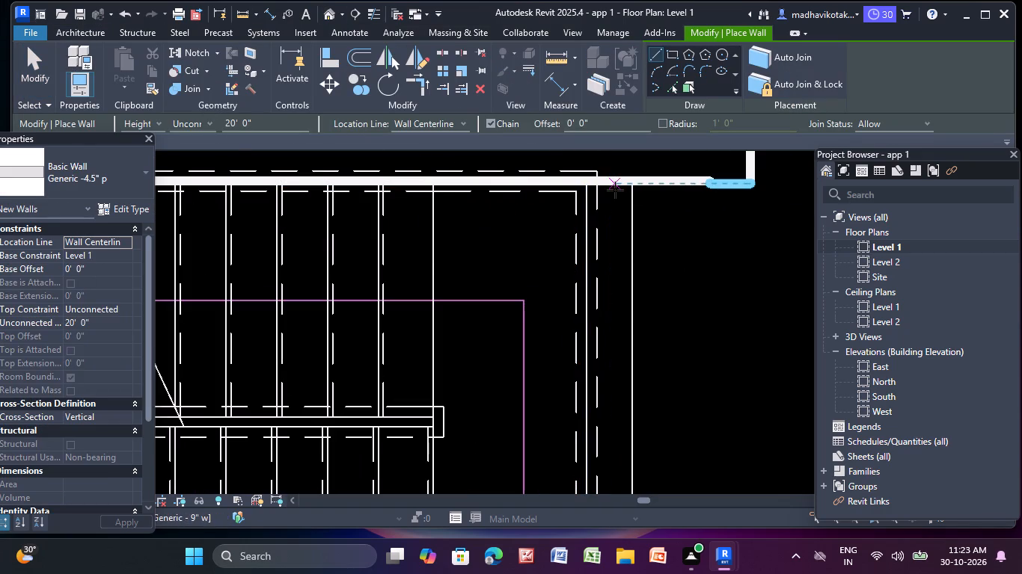
scroll(616, 188, down, 5)
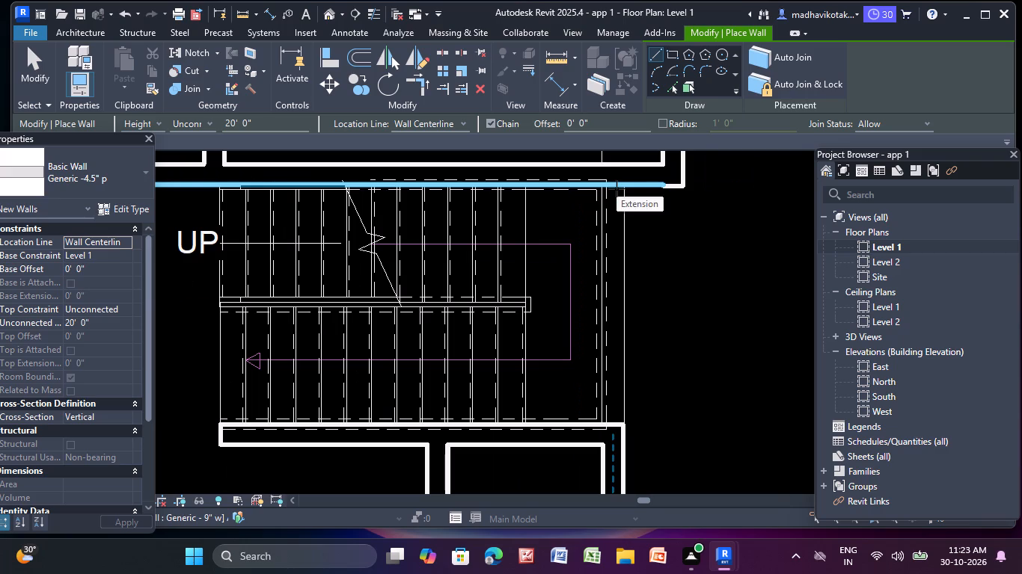
click(614, 184)
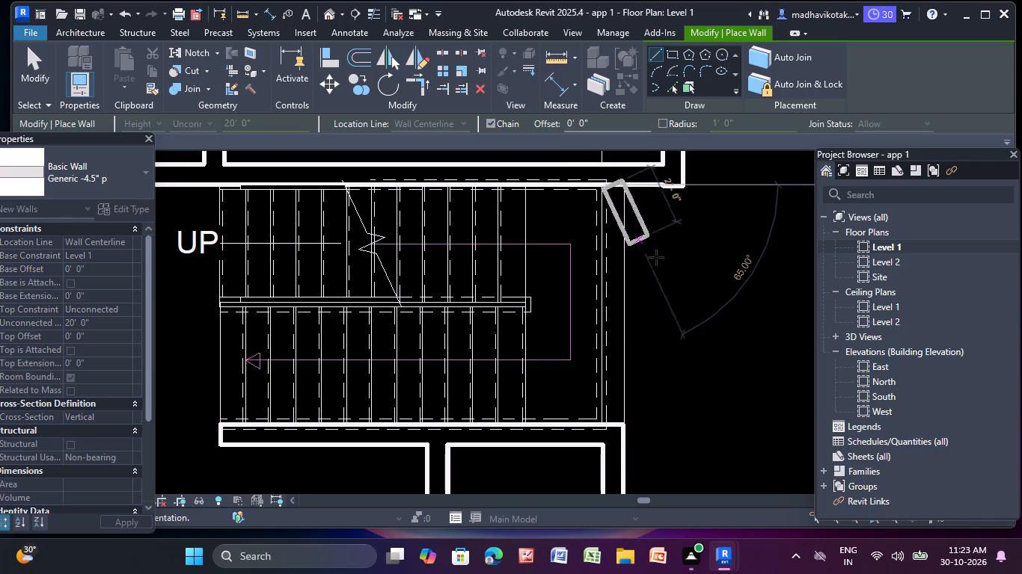
click(616, 426)
key(Escape)
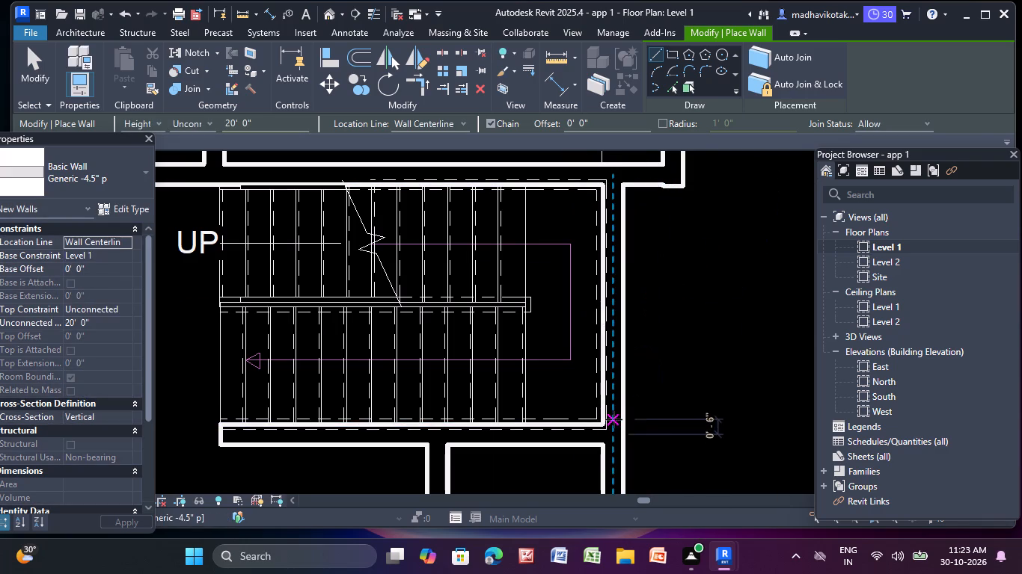
key(Escape)
key(Escape)
key(Escape)
scroll(651, 286, down, 4)
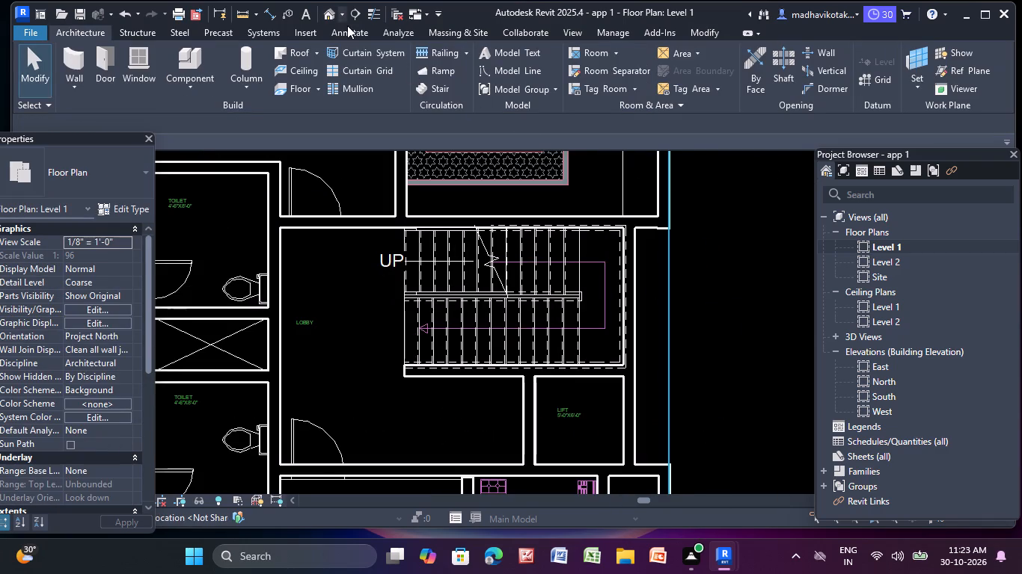
In the default 3D view, set the new landing-side wall's top constraint to Up to level: Level 2.
click(333, 15)
scroll(559, 261, up, 5)
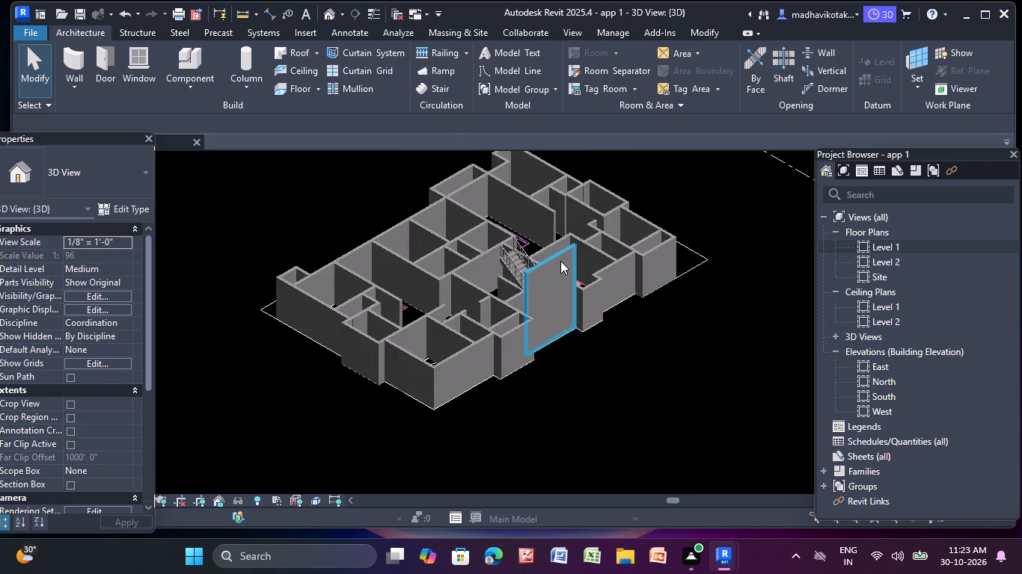
click(542, 268)
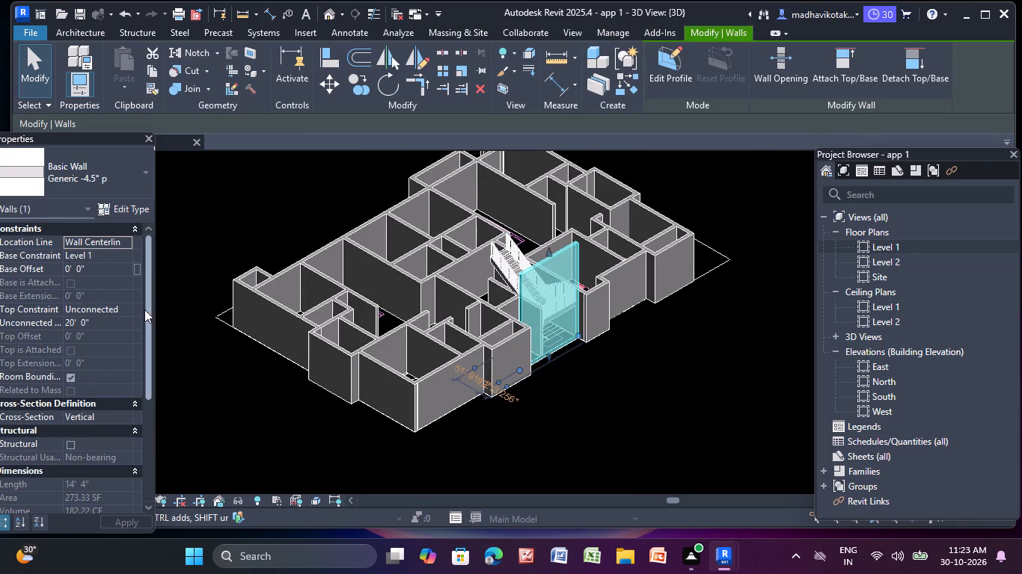
click(124, 307)
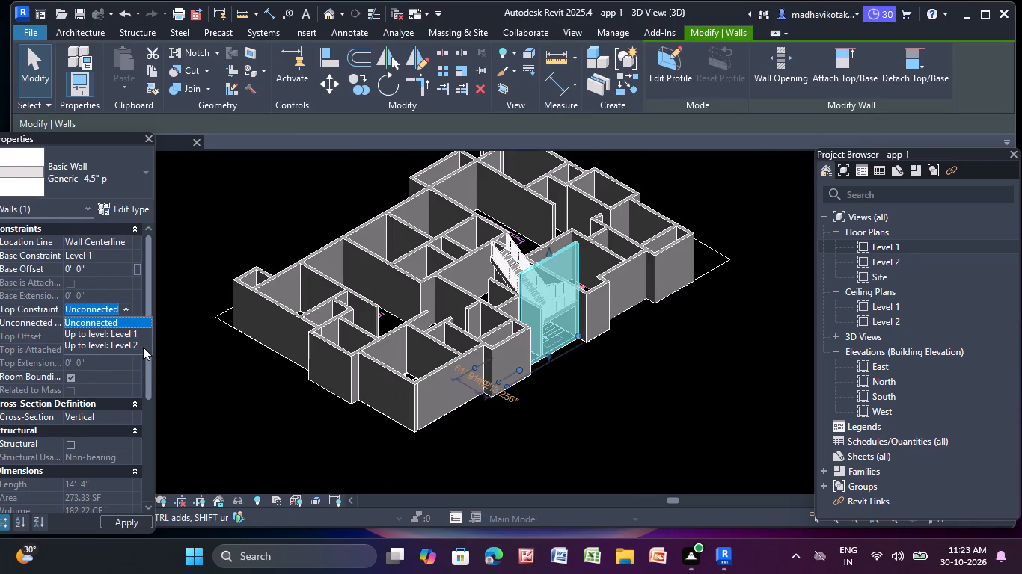
click(143, 347)
key(Escape)
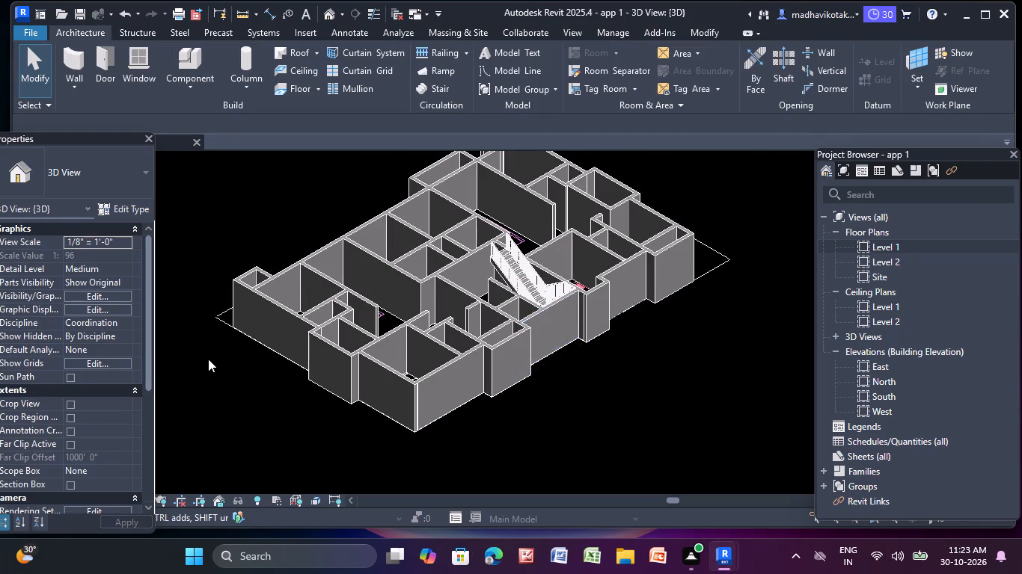
Reopen the Level 1 floor plan.
scroll(208, 359, down, 4)
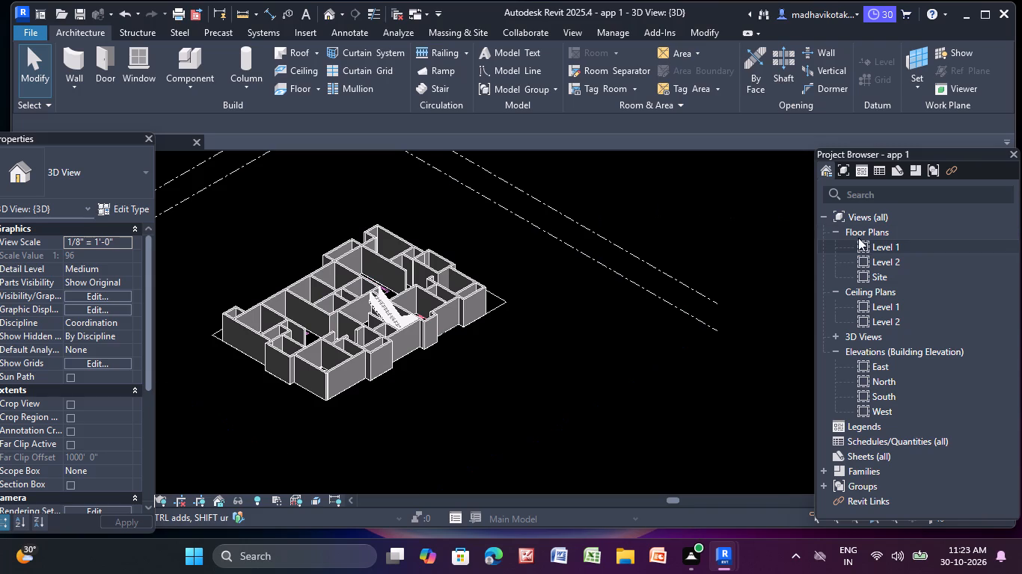
click(887, 246)
click(892, 249)
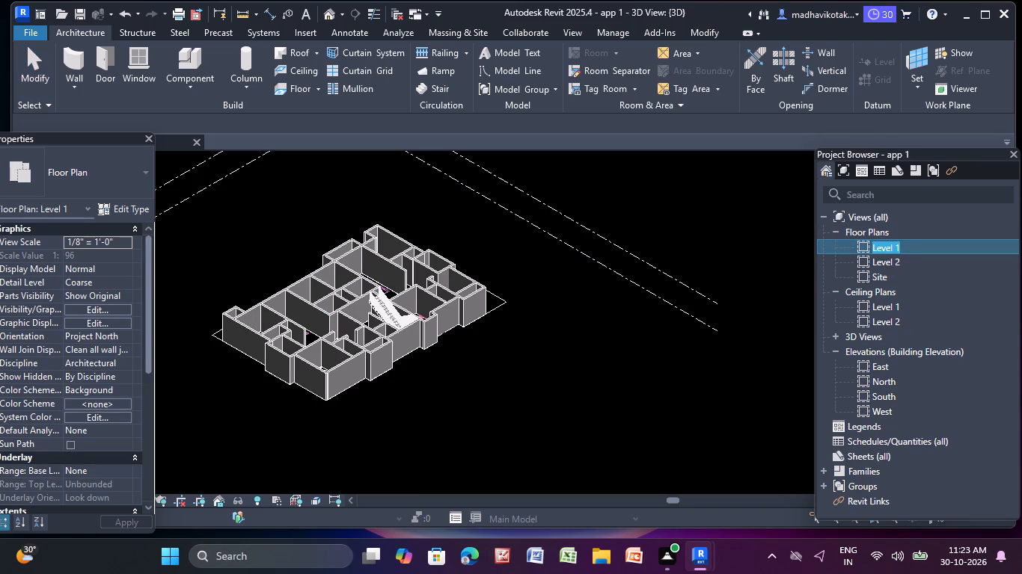
double_click(917, 250)
key(Escape)
key(Escape)
double_click(917, 250)
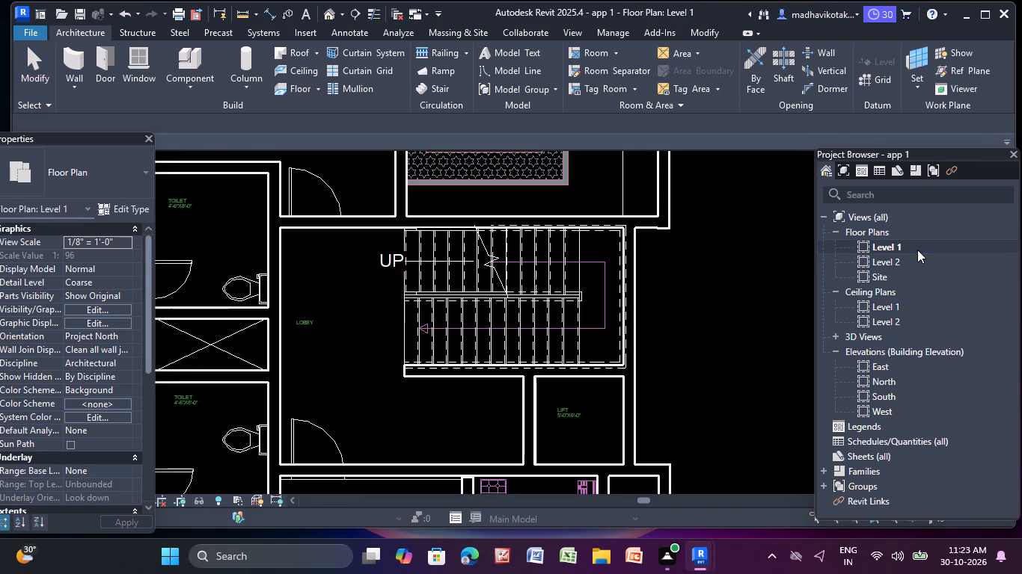
Create a Generic - 12" floor on Level 1 with a rectangular boundary, about 69'-4" long, around the building's outermost wall faces.
key(Escape)
scroll(504, 241, down, 14)
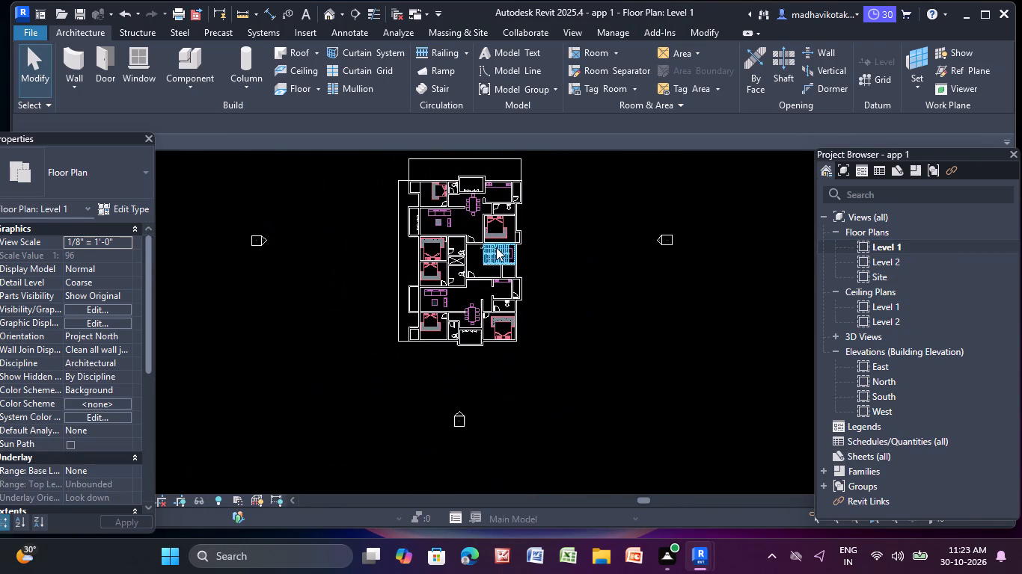
middle_drag(496, 247, 496, 279)
scroll(459, 222, up, 5)
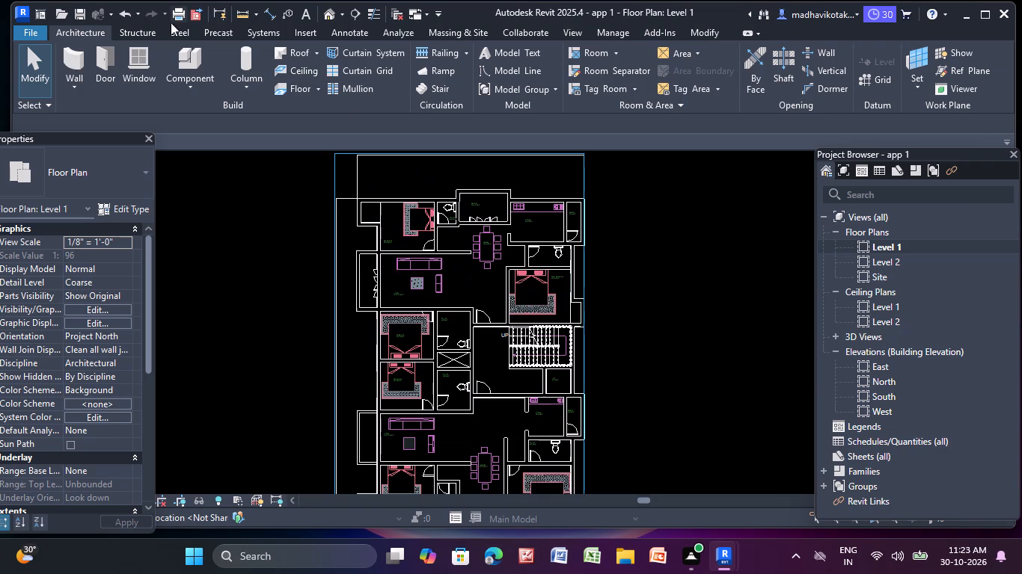
click(291, 85)
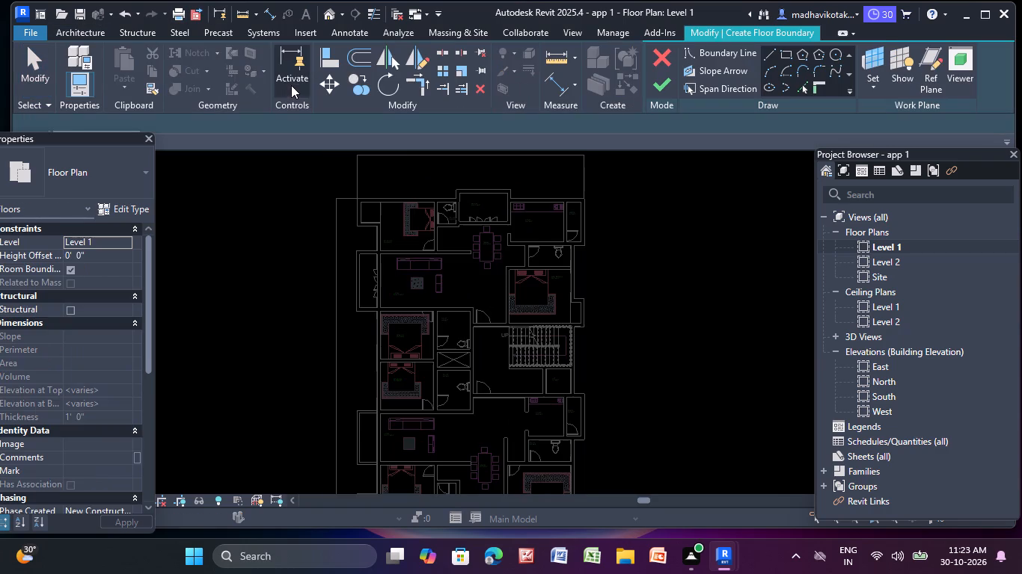
middle_drag(456, 197, 449, 247)
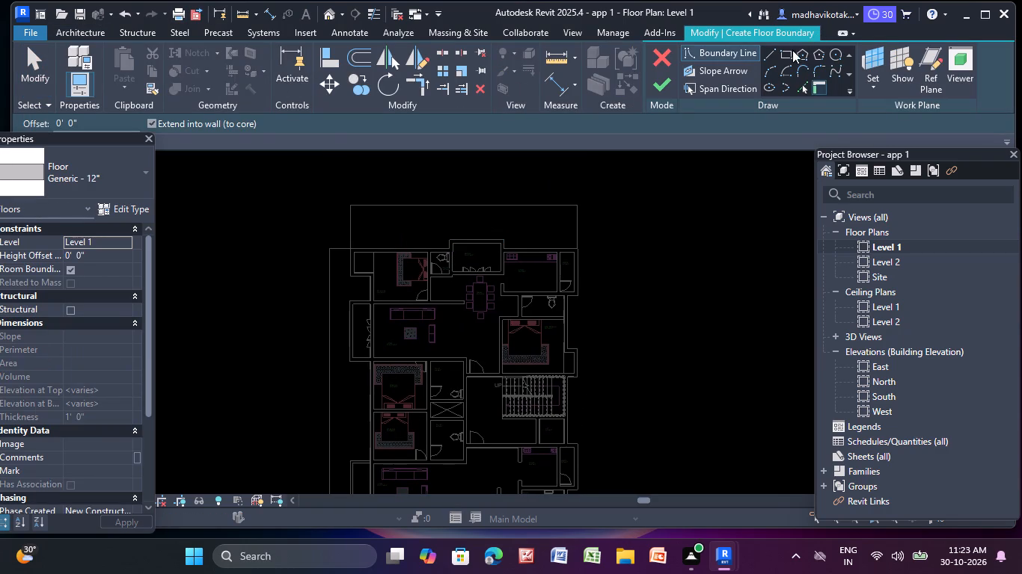
click(786, 52)
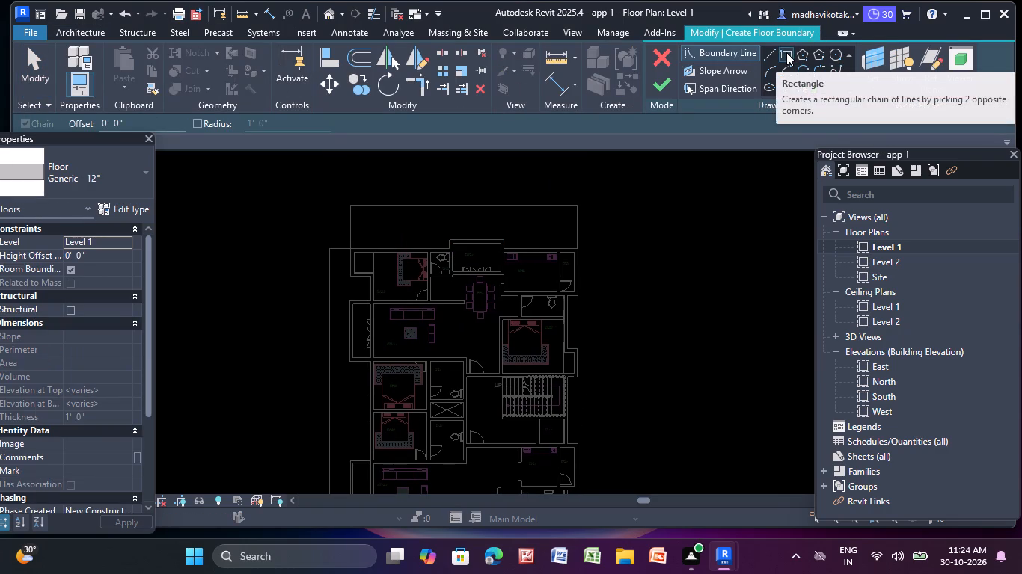
click(786, 52)
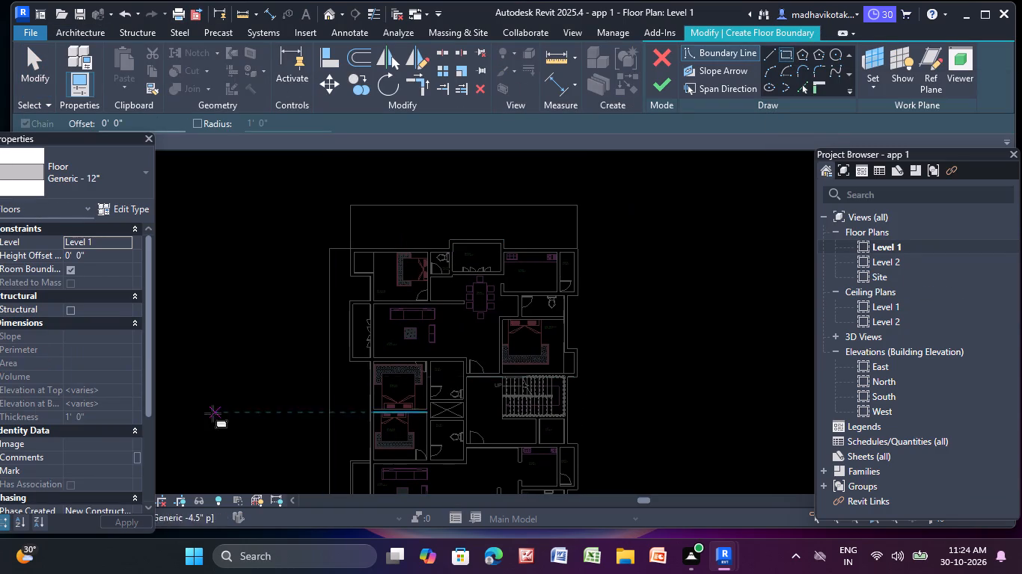
scroll(549, 174, up, 8)
scroll(292, 257, down, 1)
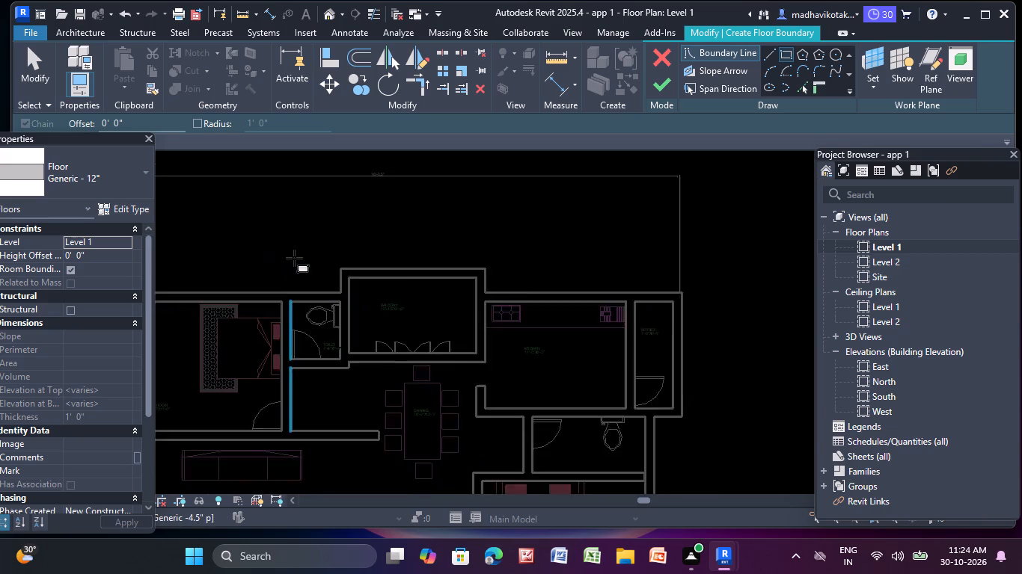
scroll(294, 258, down, 1)
middle_drag(308, 250, 382, 234)
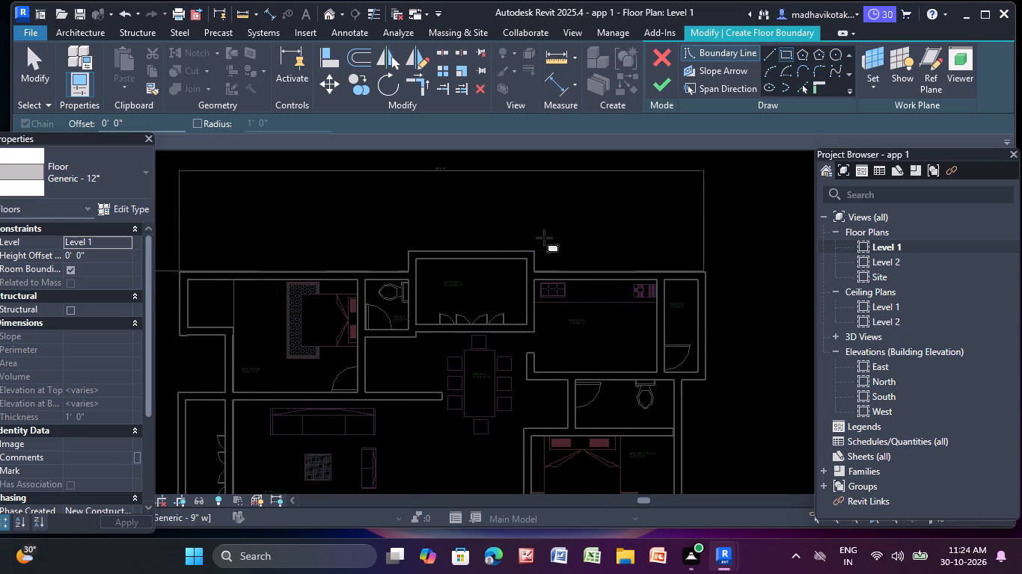
scroll(429, 258, up, 7)
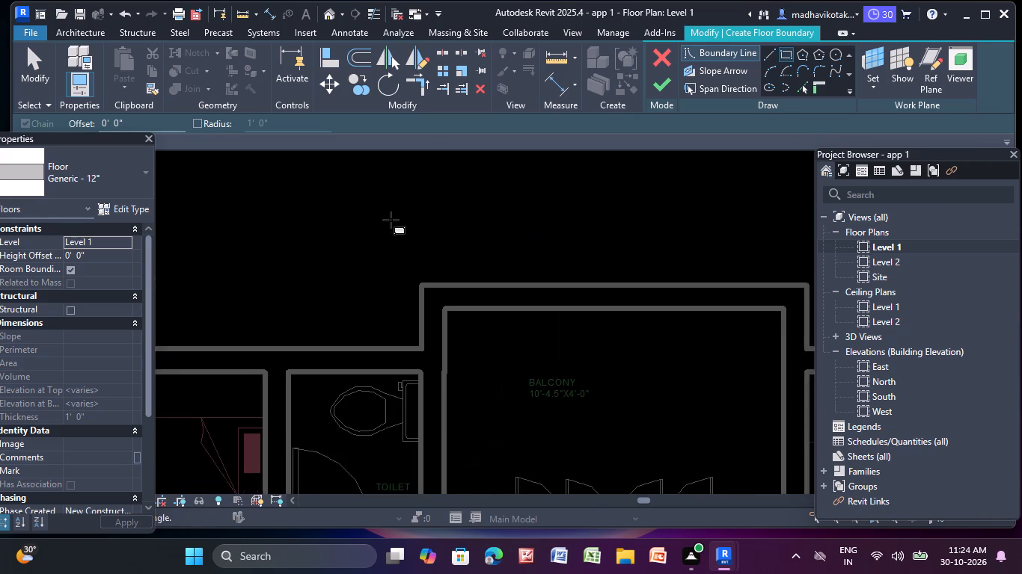
scroll(391, 220, up, 1)
scroll(489, 174, down, 12)
middle_drag(326, 181, 255, 264)
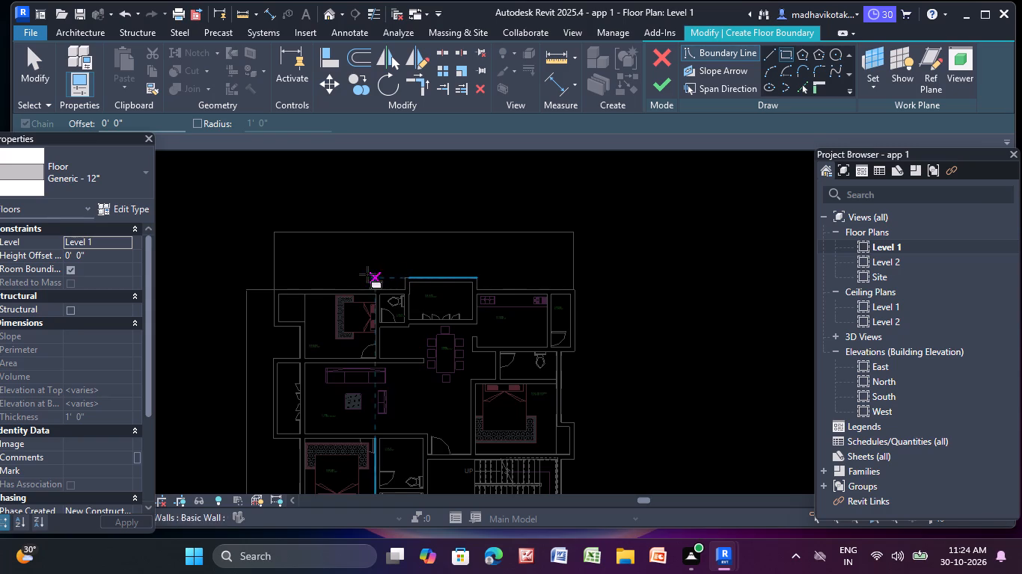
click(273, 277)
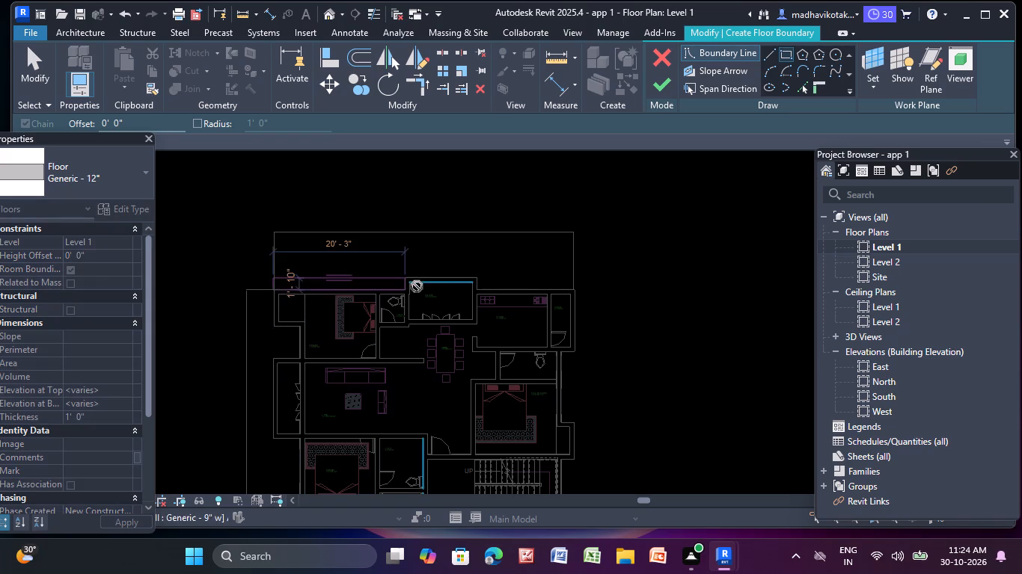
scroll(587, 463, down, 4)
middle_drag(584, 469, 507, 262)
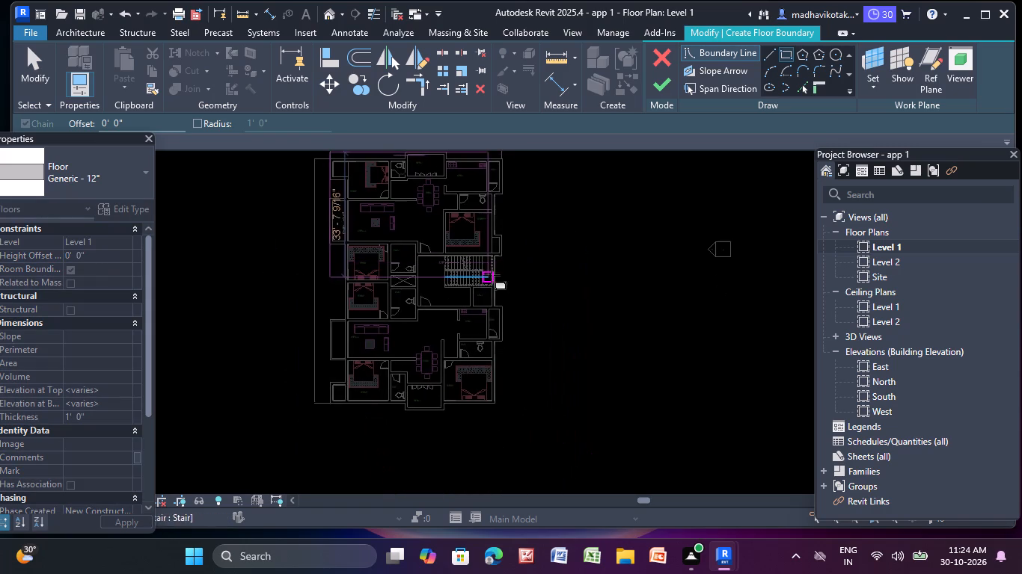
click(507, 416)
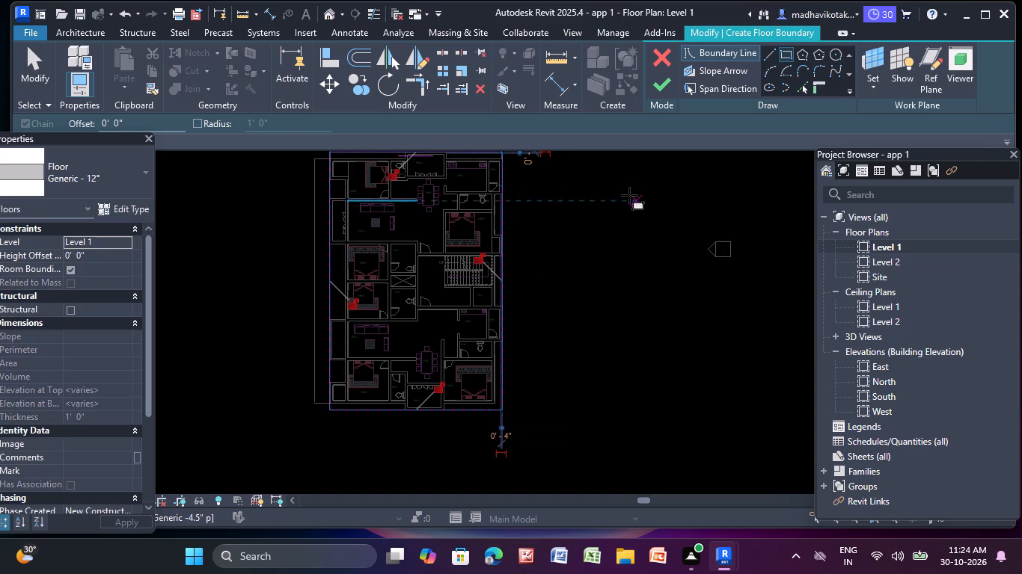
click(662, 99)
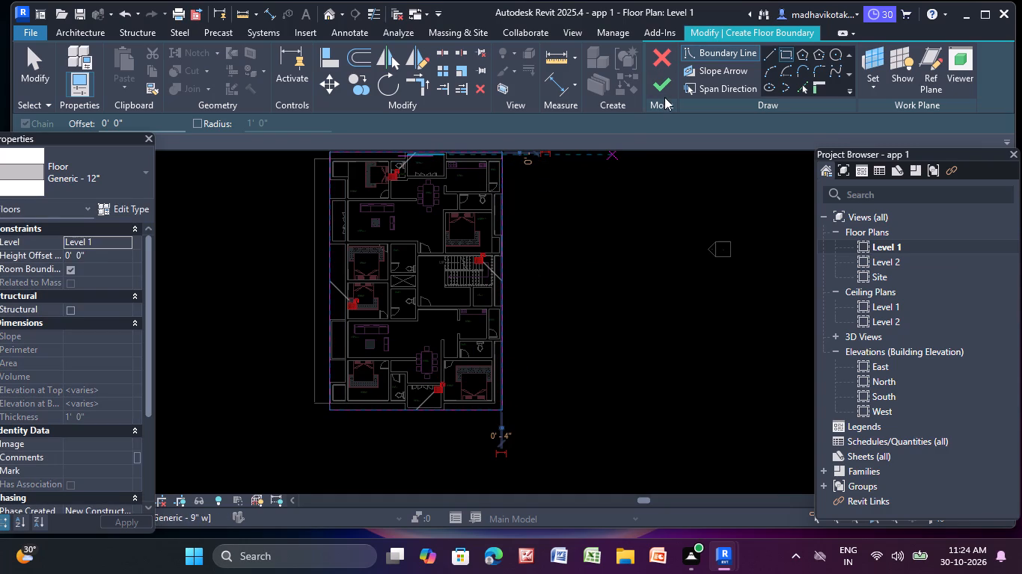
click(652, 87)
click(597, 286)
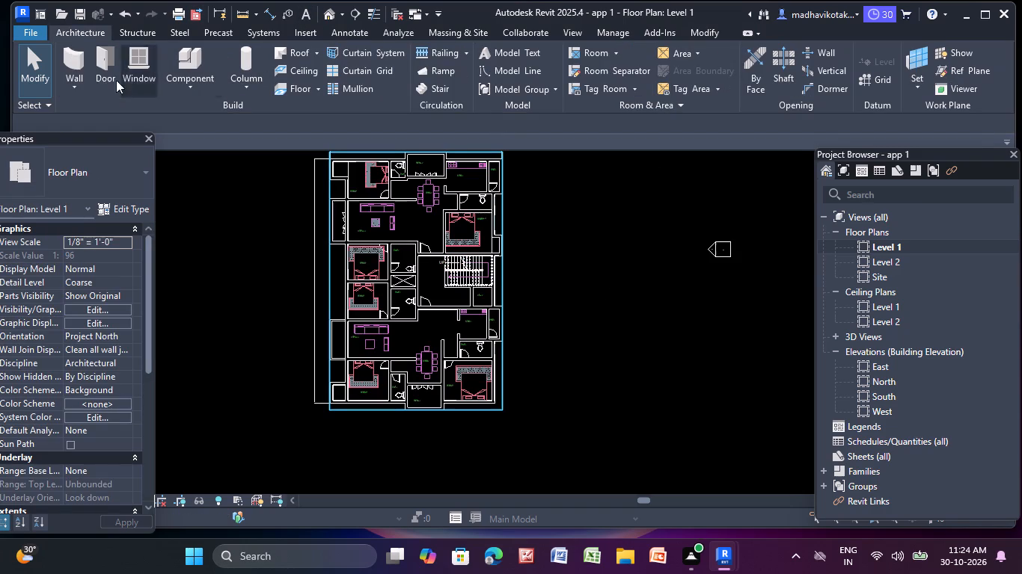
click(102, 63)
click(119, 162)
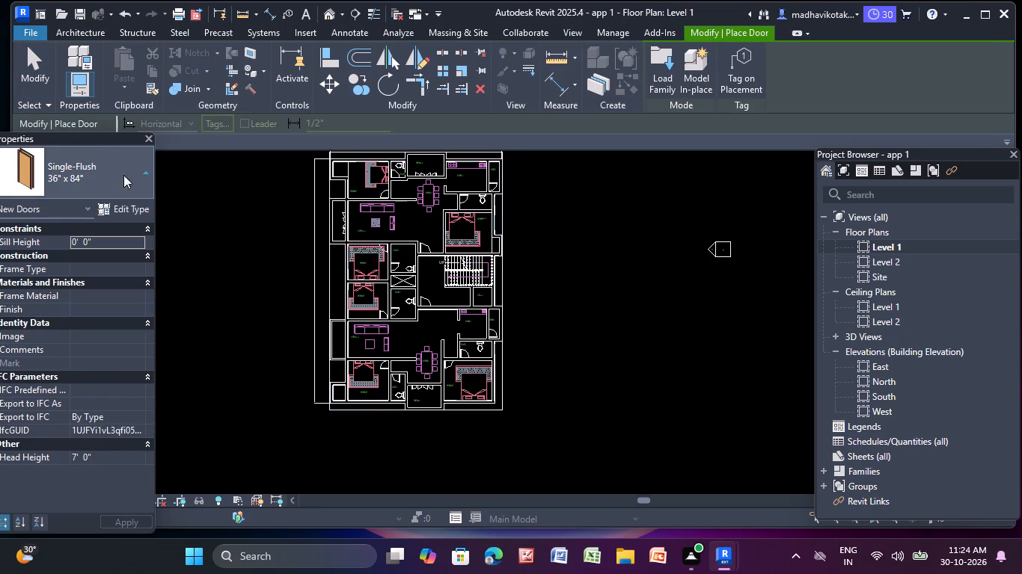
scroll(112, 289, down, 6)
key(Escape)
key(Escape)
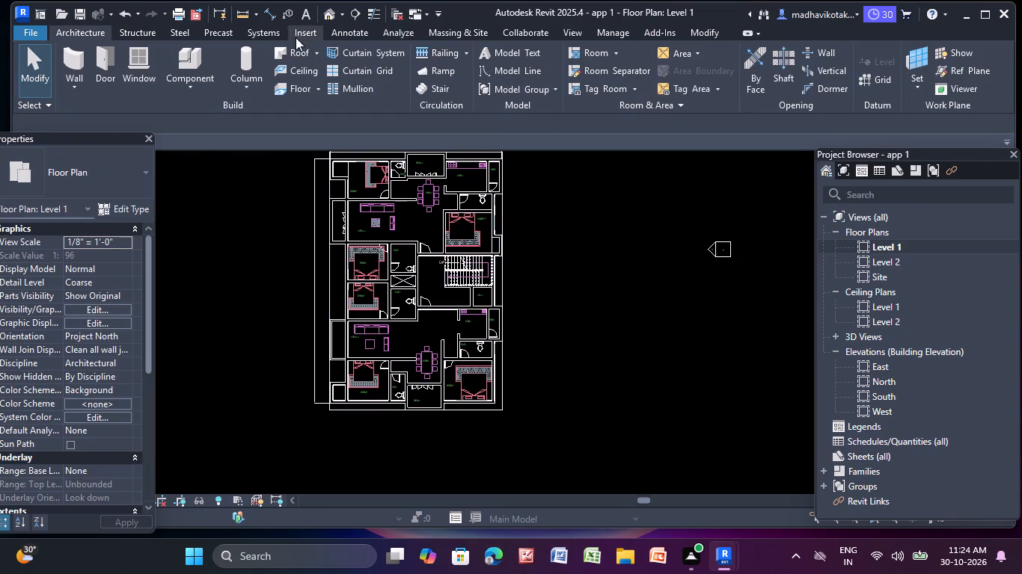
Load the Doors_Garage_Timber_Side_Hung_Glazing family from the Doors category of the Autodesk family library.
click(299, 31)
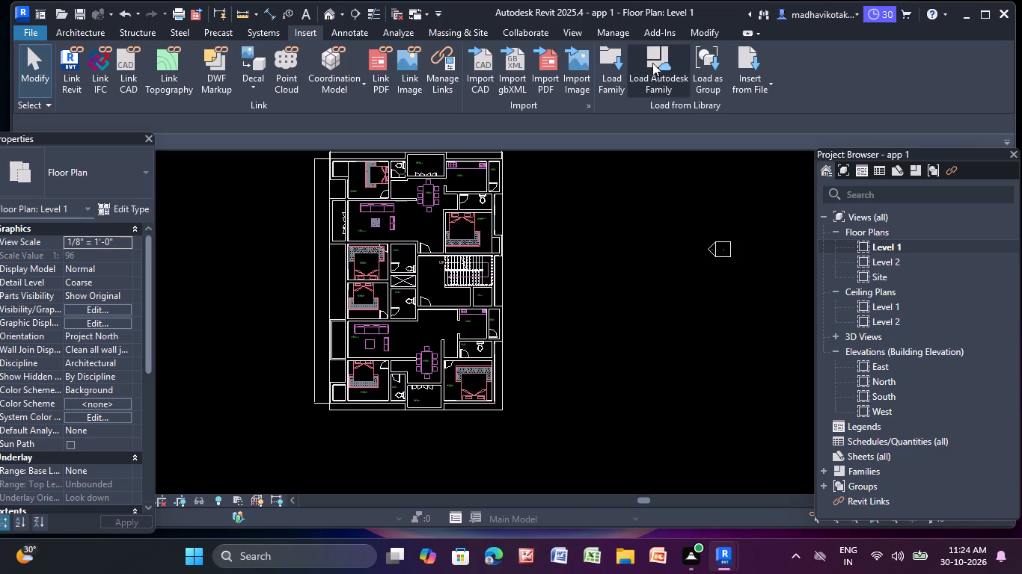
click(659, 64)
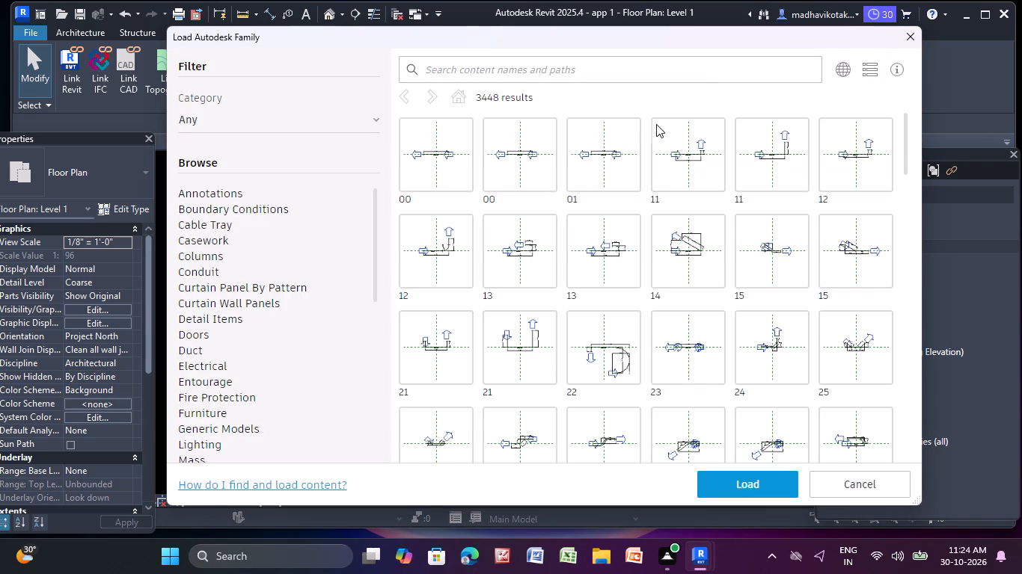
scroll(658, 155, down, 4)
scroll(251, 276, down, 4)
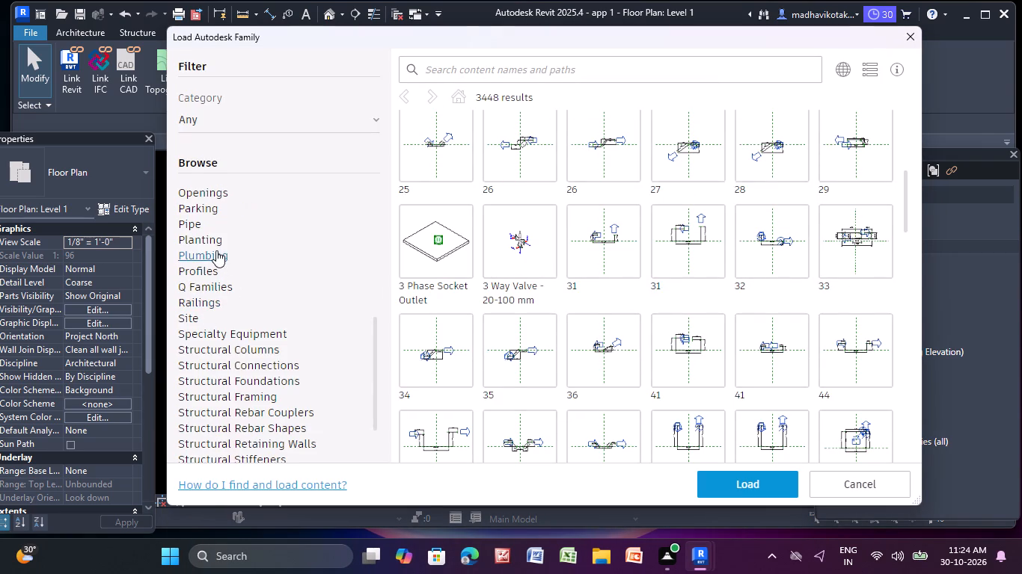
scroll(235, 347, down, 6)
scroll(236, 352, up, 5)
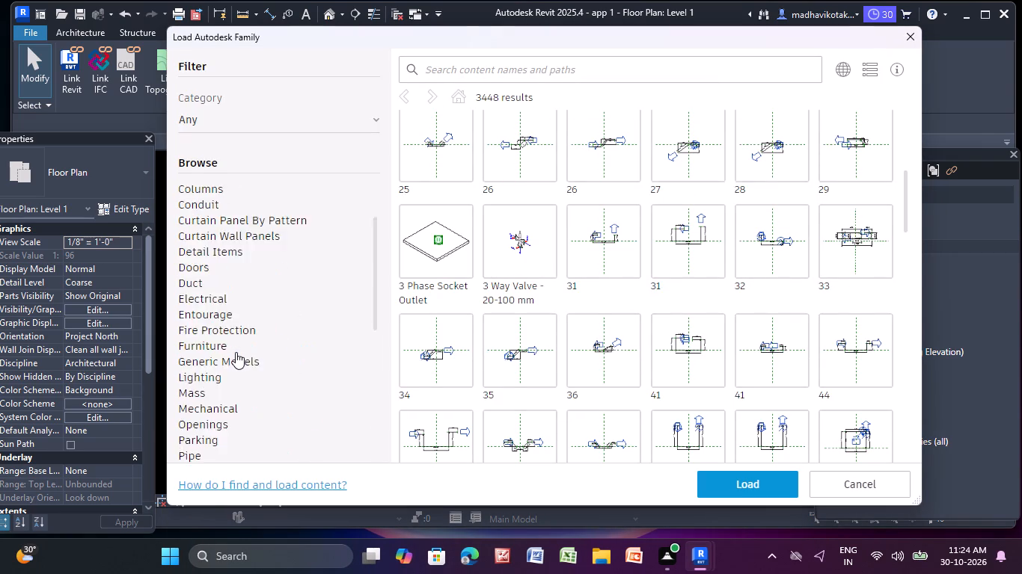
scroll(230, 322, up, 1)
double_click(192, 336)
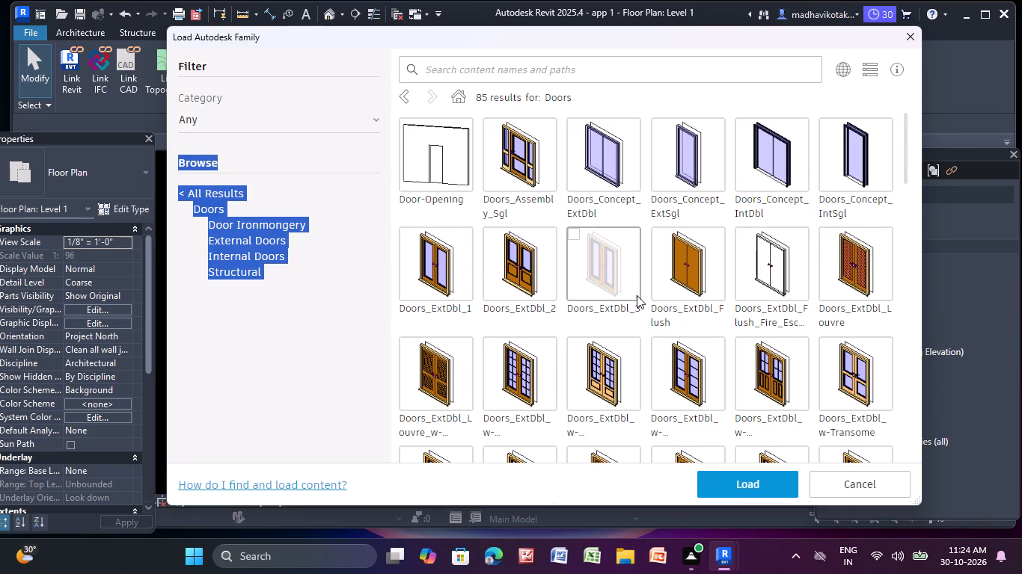
scroll(586, 281, down, 7)
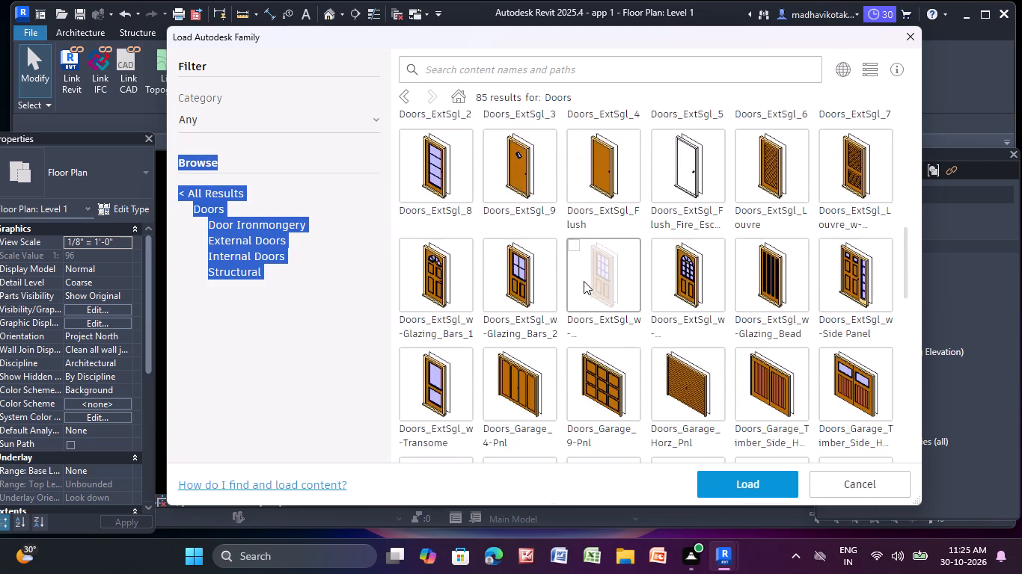
scroll(584, 281, down, 14)
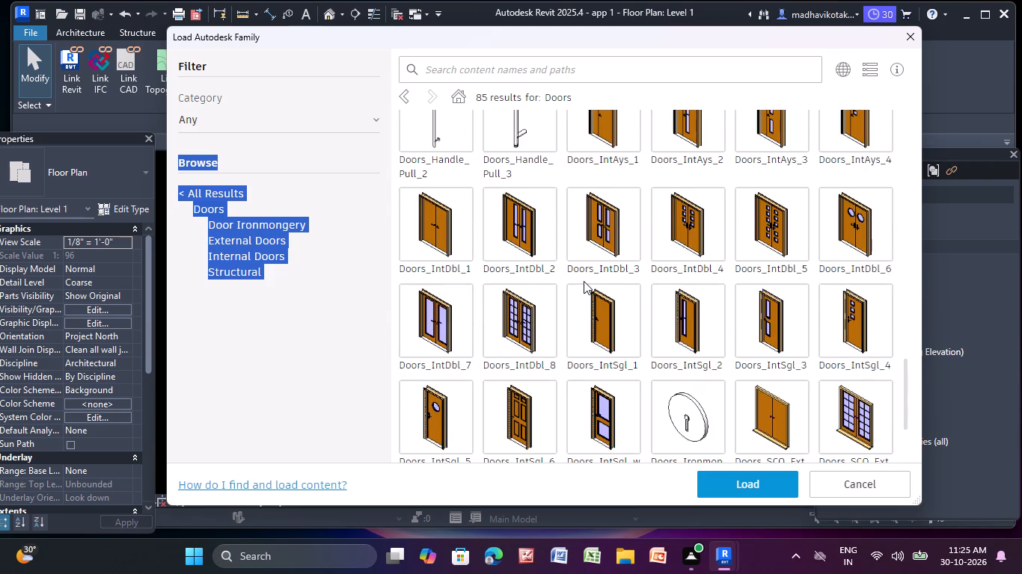
scroll(584, 281, up, 2)
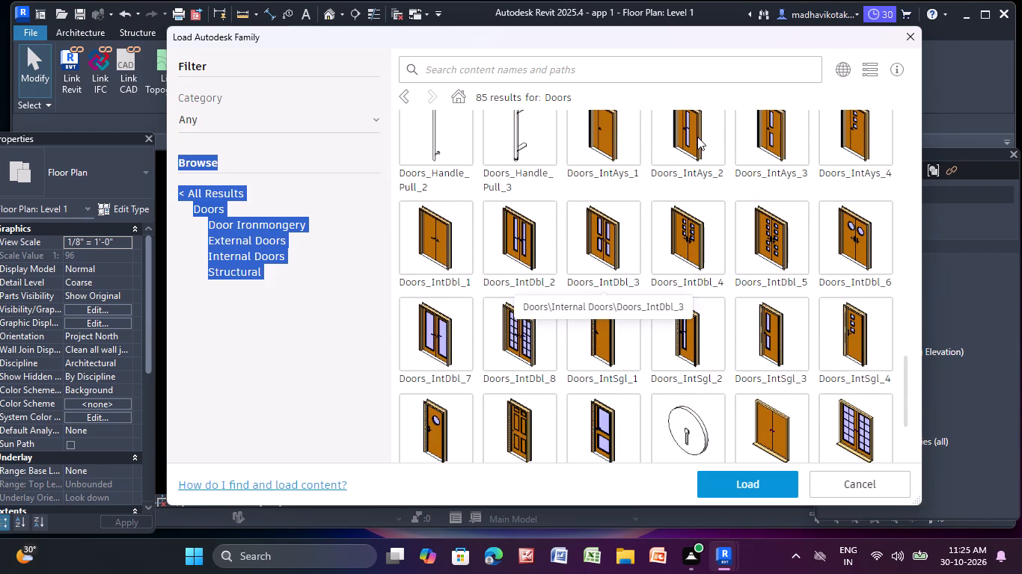
scroll(697, 137, down, 5)
scroll(845, 203, up, 4)
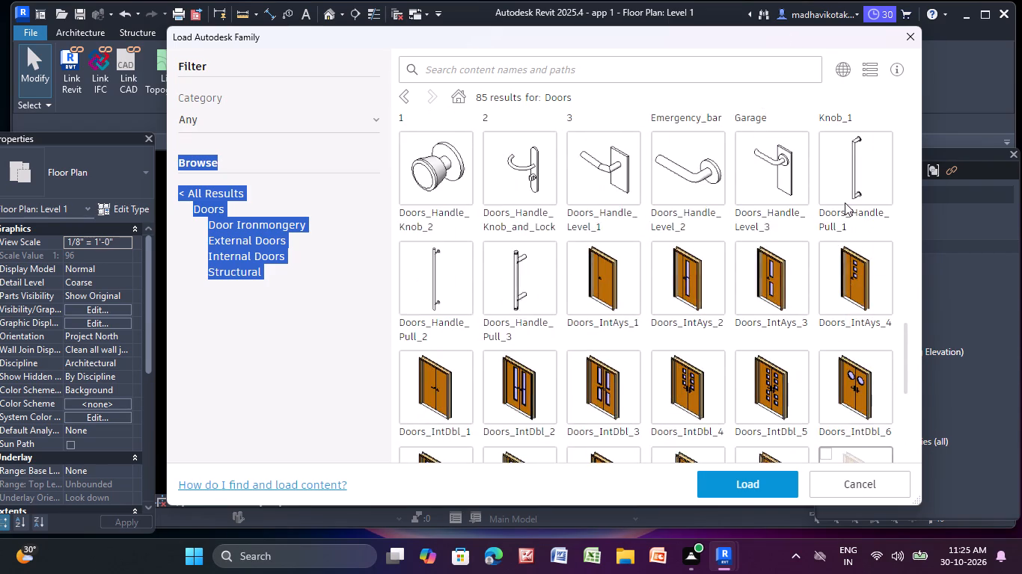
scroll(845, 203, up, 4)
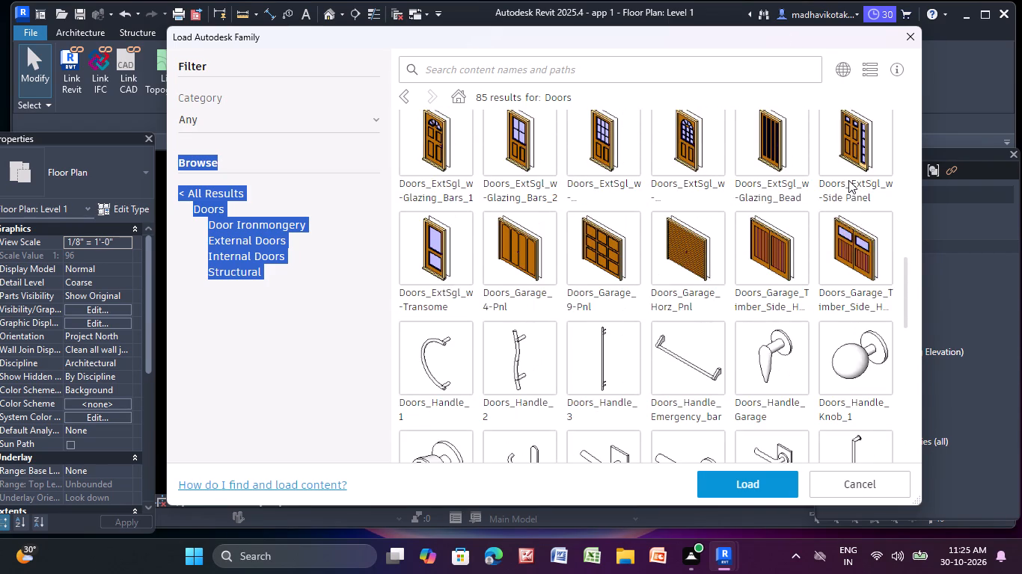
click(855, 256)
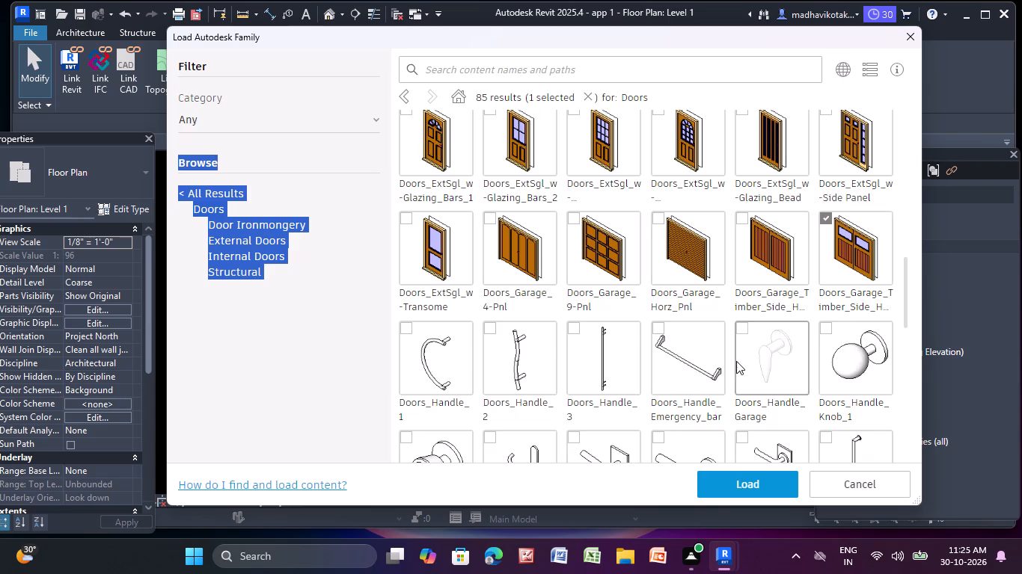
click(734, 476)
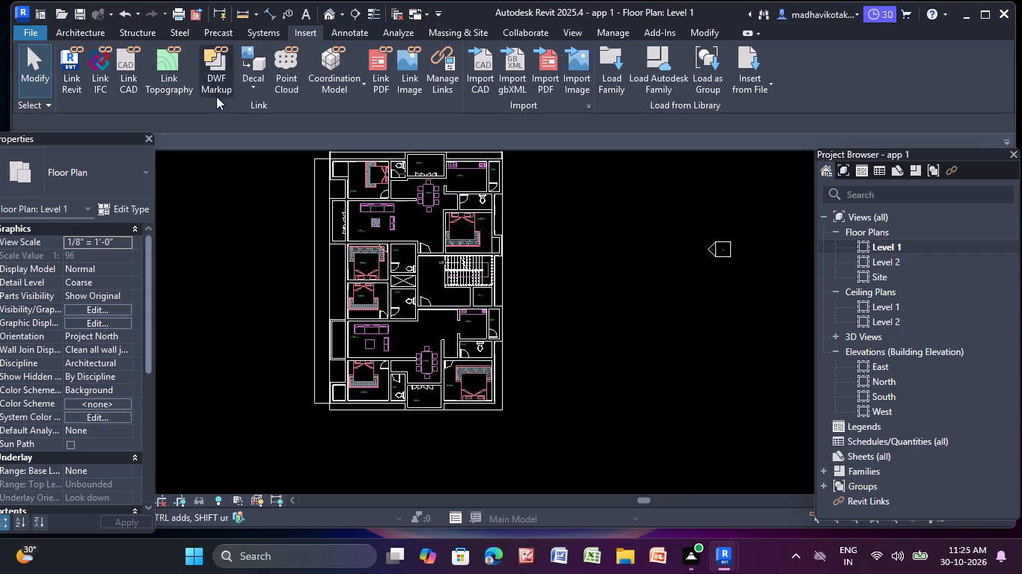
Place a 2270x2050mm Doors_Garage_Timber_Side_Hung_Glazing door centred in the wall between the southern apartment's dining area and balcony, swinging into the balcony.
click(64, 28)
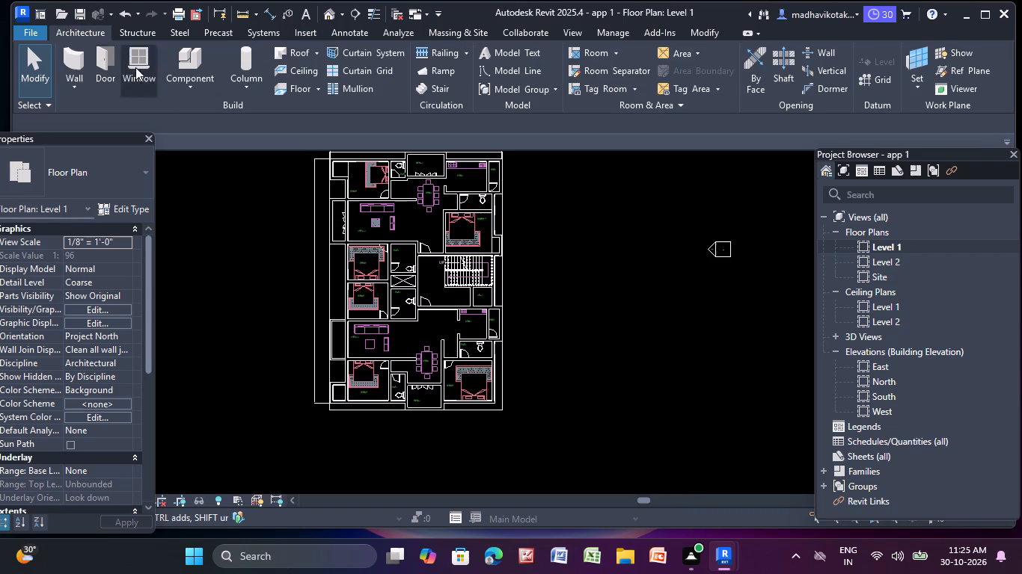
click(183, 91)
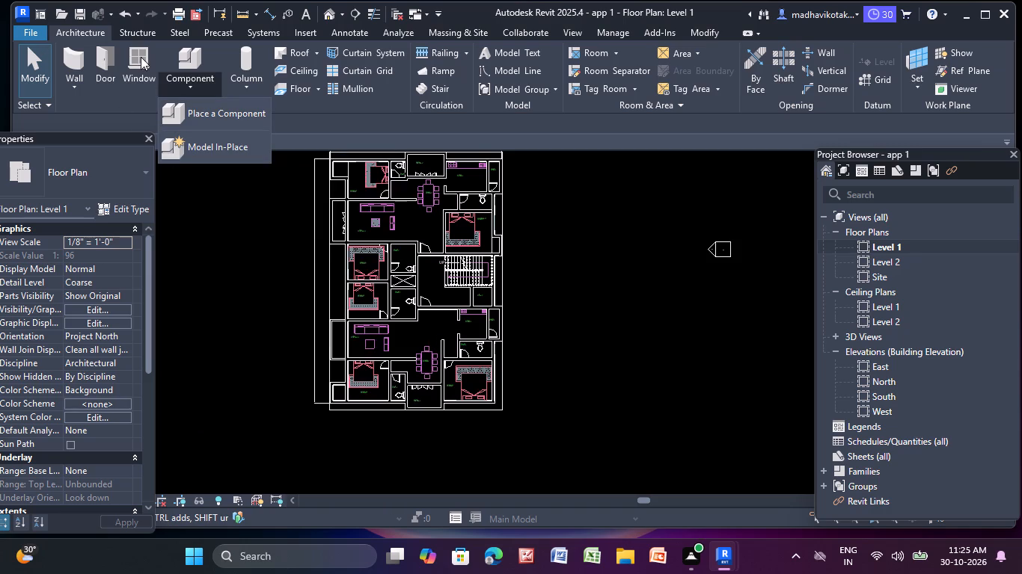
click(101, 69)
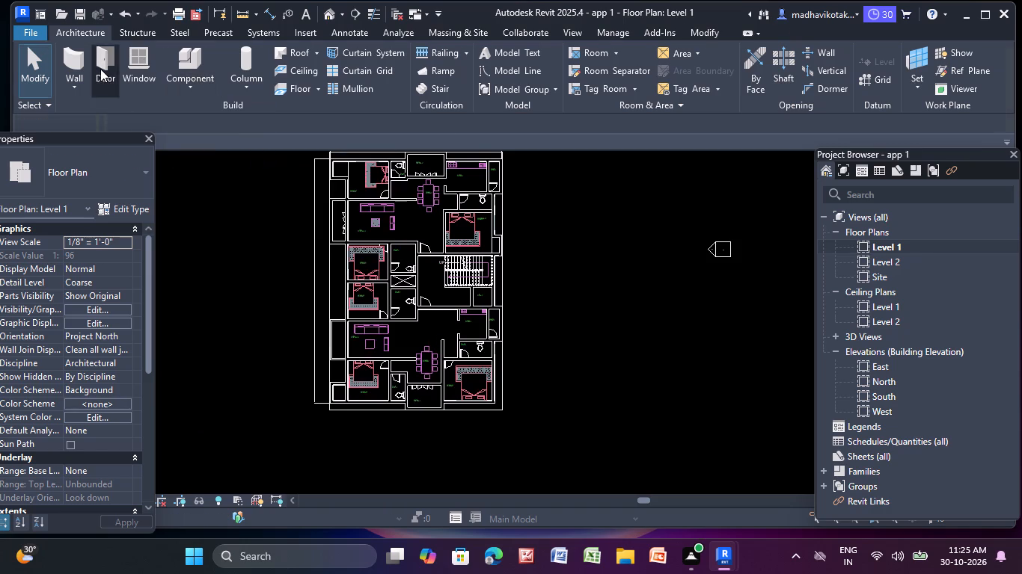
scroll(426, 392, up, 7)
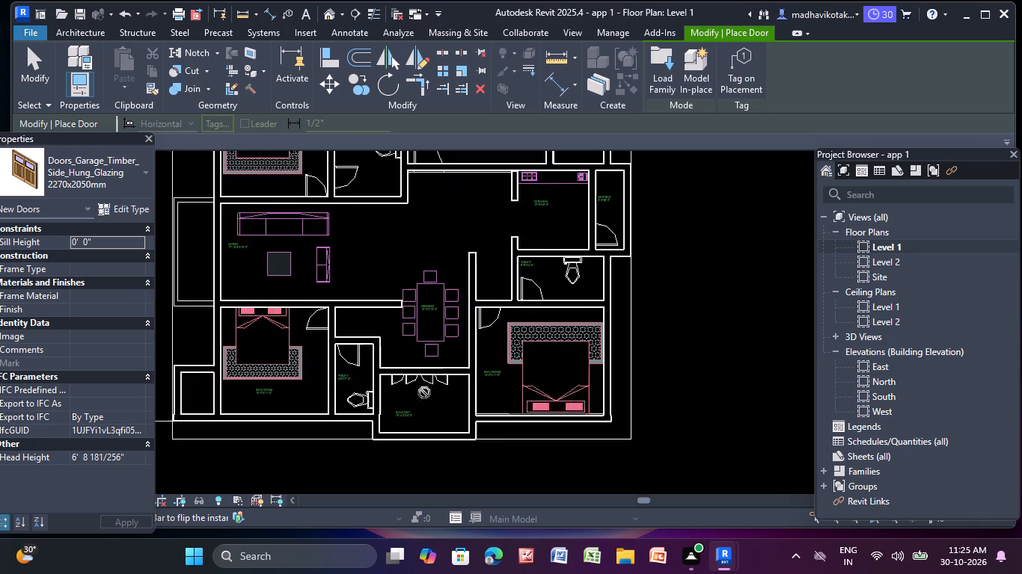
scroll(419, 383, up, 5)
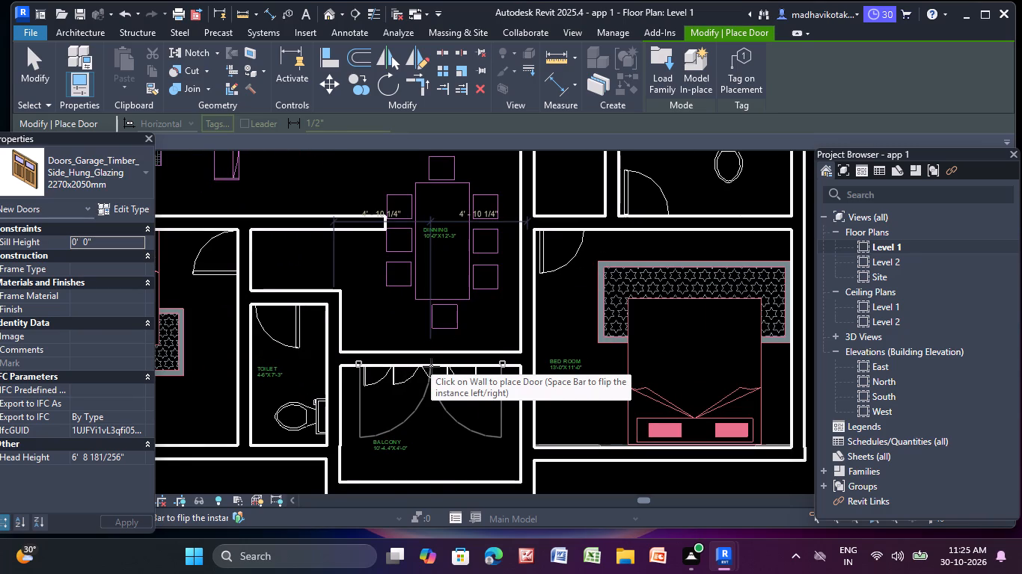
click(431, 366)
scroll(428, 348, down, 5)
middle_drag(428, 348, 432, 466)
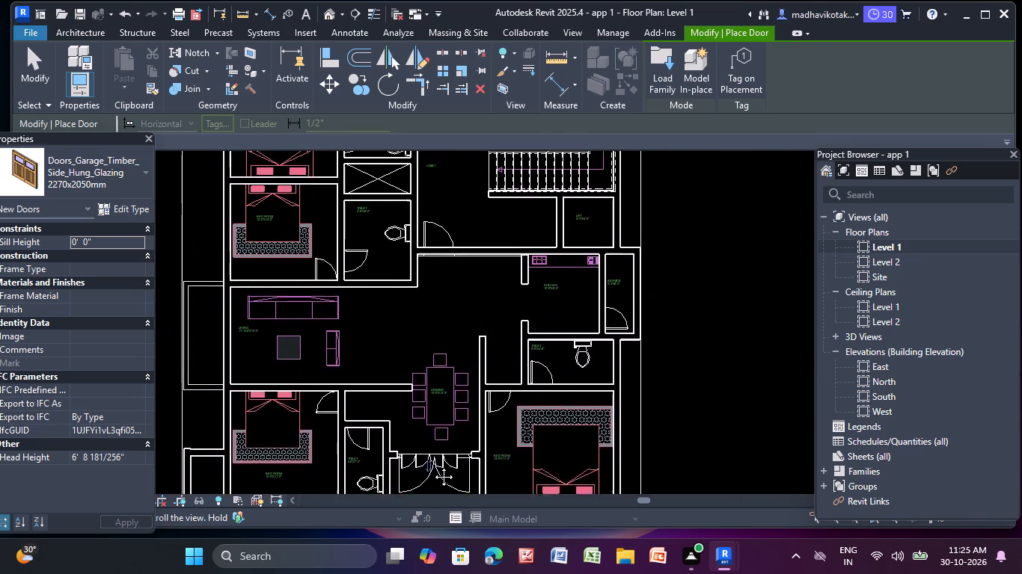
Place a 2270x2050mm garage timber door centred in the northern apartment's dining-balcony wall, 5'-2 1/2" from each side, swinging into the balcony.
middle_drag(432, 466, 411, 572)
scroll(388, 324, down, 4)
middle_drag(382, 309, 363, 410)
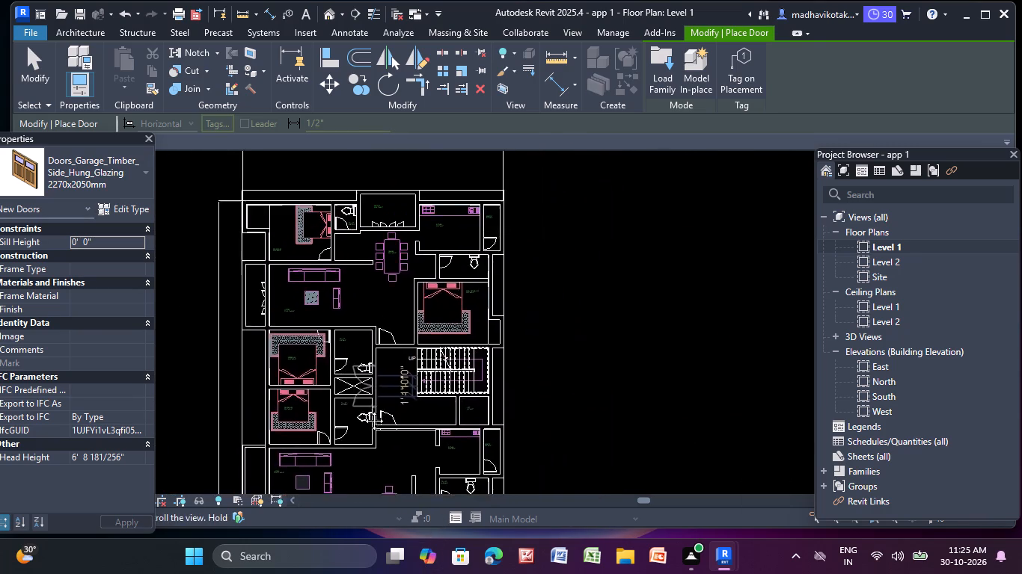
middle_drag(363, 410, 358, 518)
scroll(392, 364, up, 5)
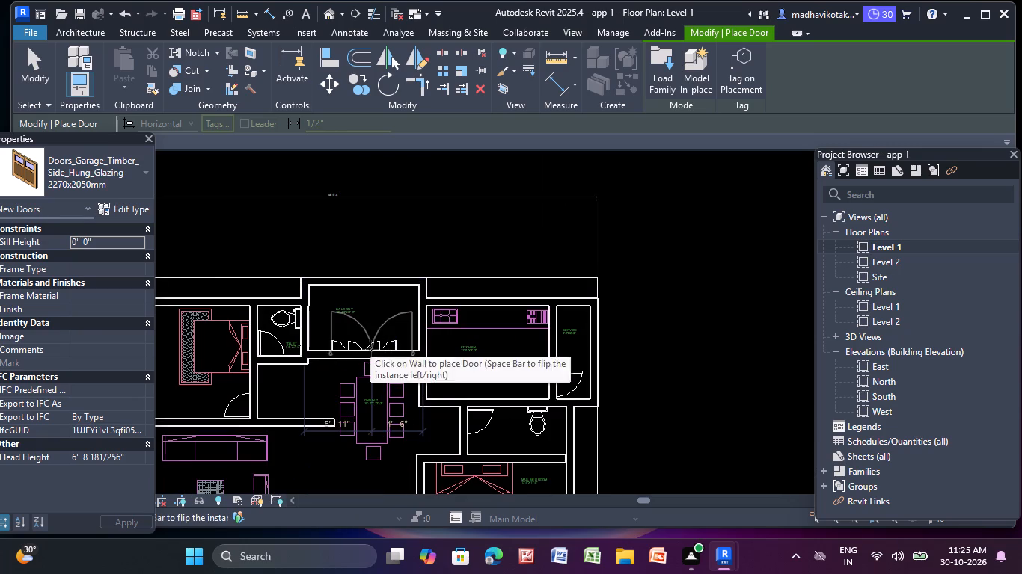
scroll(364, 348, up, 3)
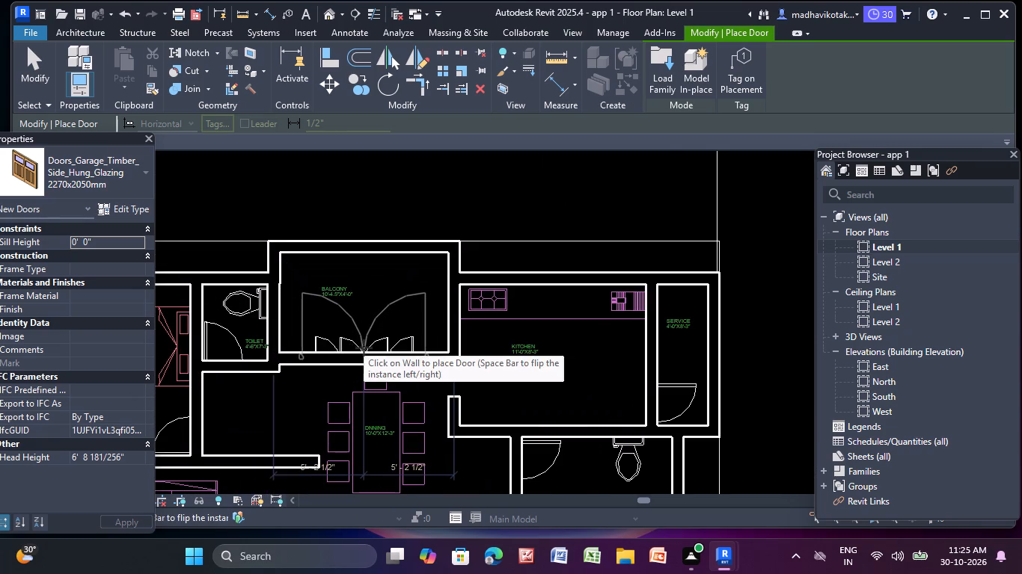
click(364, 348)
Place another 2270x2050mm door centred in the northern living room's west wall, 5'-9 1/2" from each side, swinging outward, and finish door placement.
scroll(364, 348, down, 11)
middle_drag(399, 401, 453, 311)
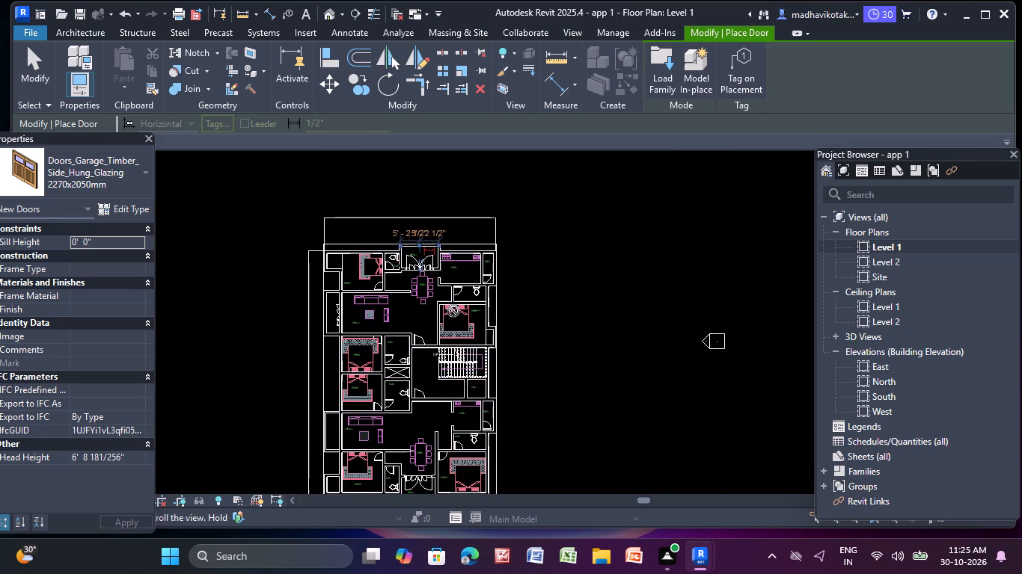
middle_drag(453, 311, 453, 312)
scroll(404, 324, up, 4)
scroll(322, 307, up, 3)
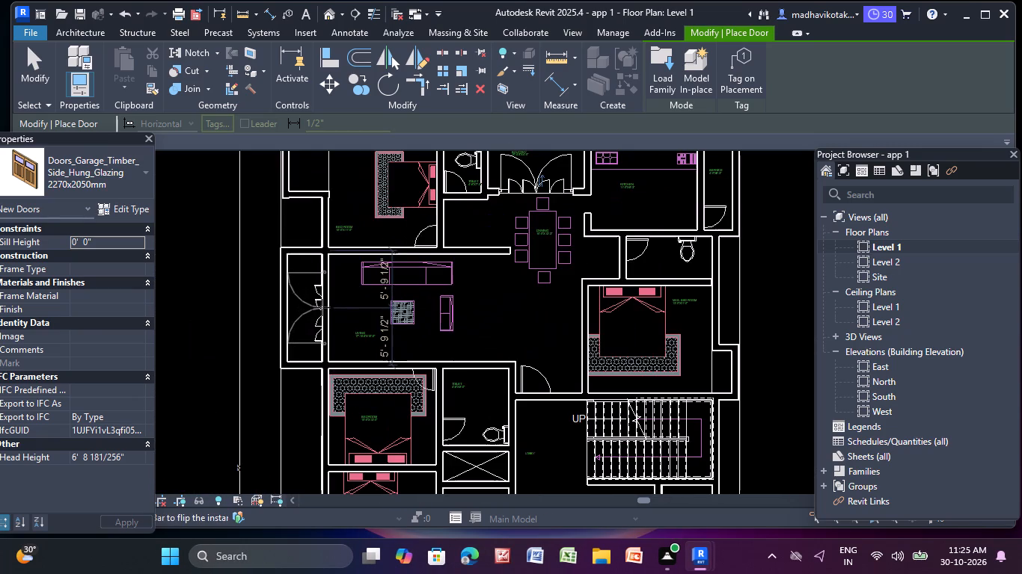
click(321, 308)
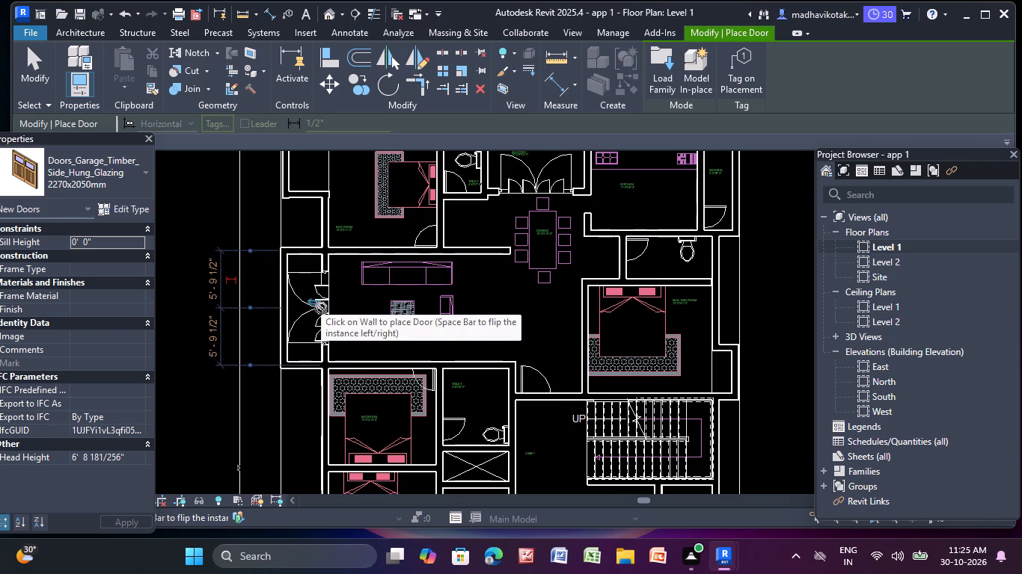
scroll(348, 305, down, 4)
middle_drag(353, 329, 343, 92)
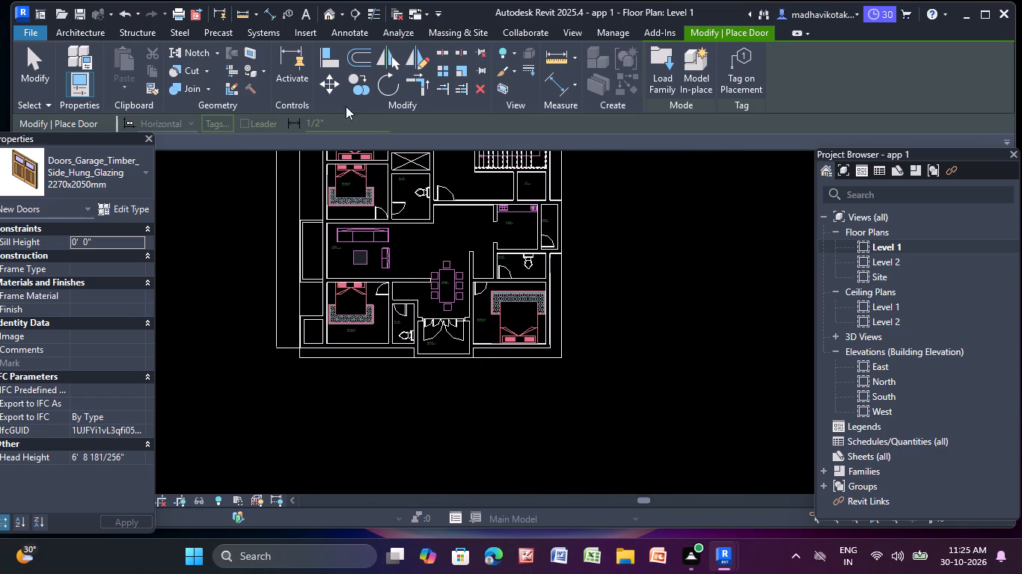
middle_drag(462, 301, 397, 451)
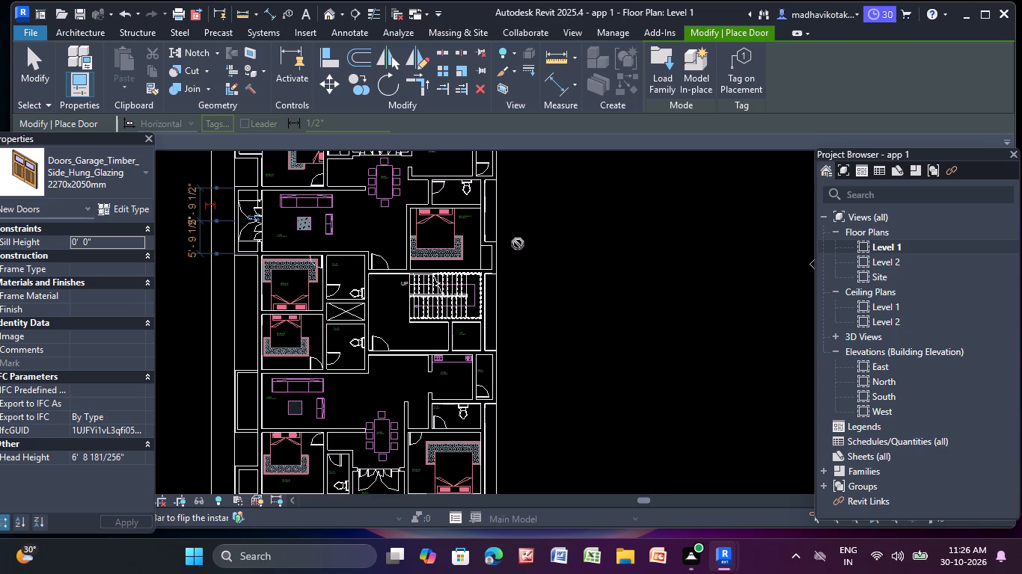
scroll(472, 225, down, 5)
middle_drag(458, 245, 440, 305)
key(Escape)
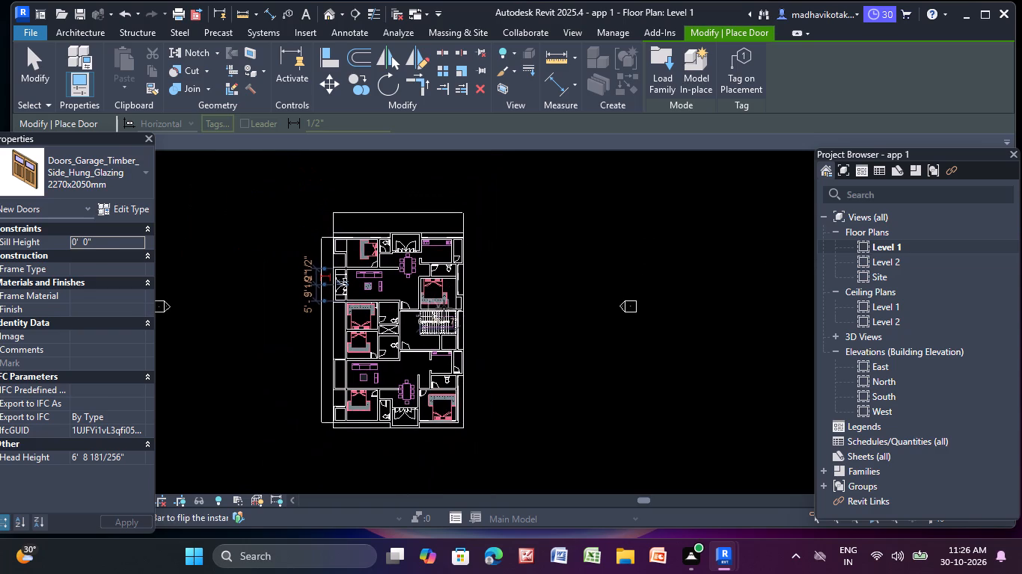
key(Escape)
key(Escape)
key(Escape)
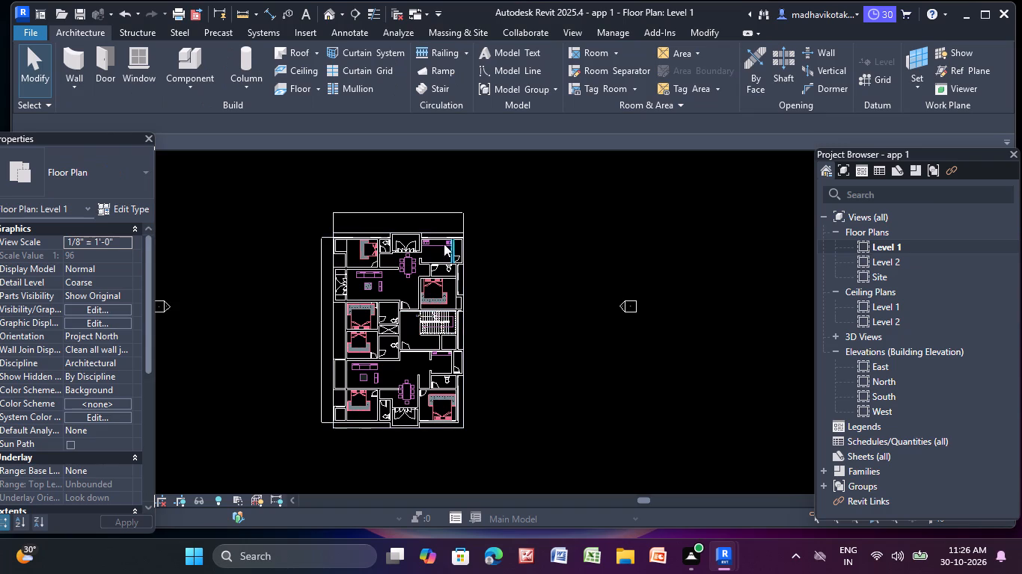
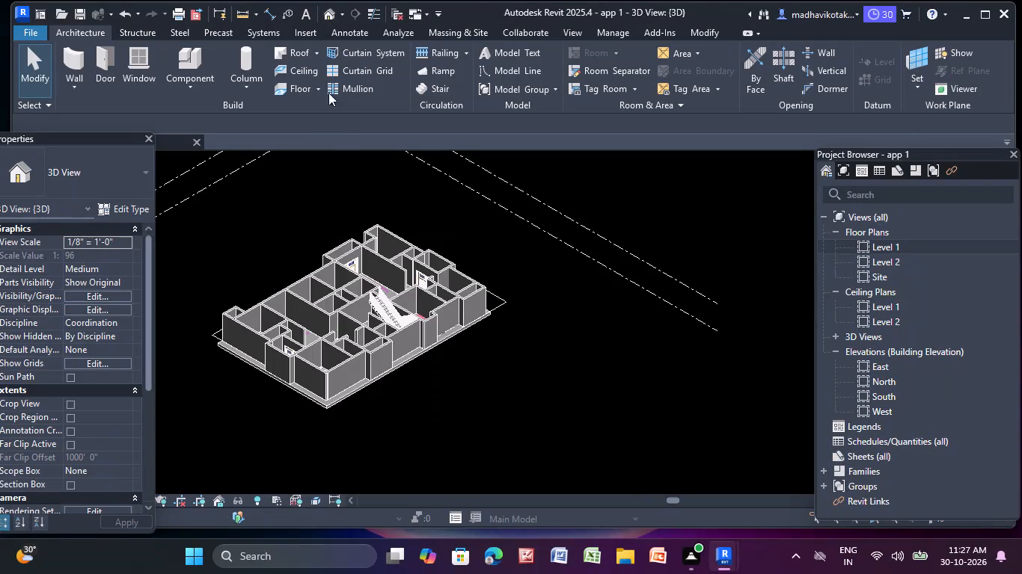
Delete the outer wall of the northern apartment's dining balcony, opposite its garage timber door.
scroll(384, 280, up, 3)
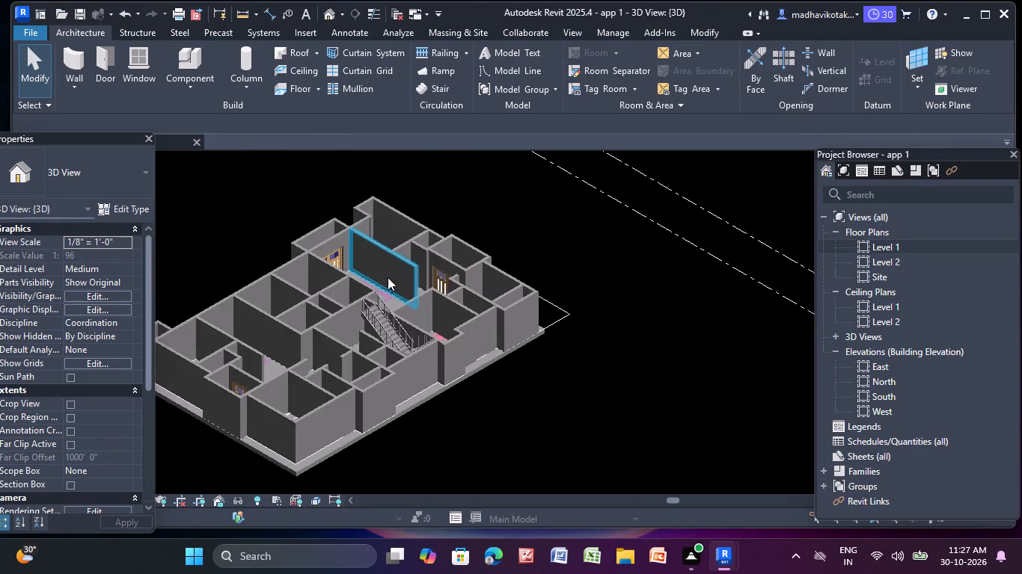
scroll(388, 277, up, 1)
middle_drag(398, 274, 538, 226)
scroll(557, 209, down, 2)
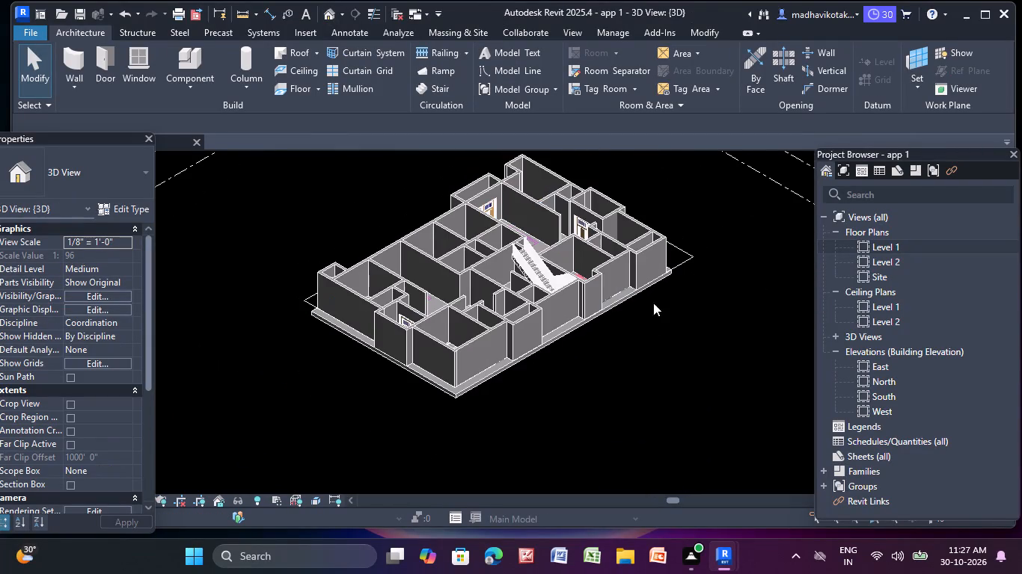
shift+middle_drag(652, 306, 516, 380)
scroll(604, 324, up, 5)
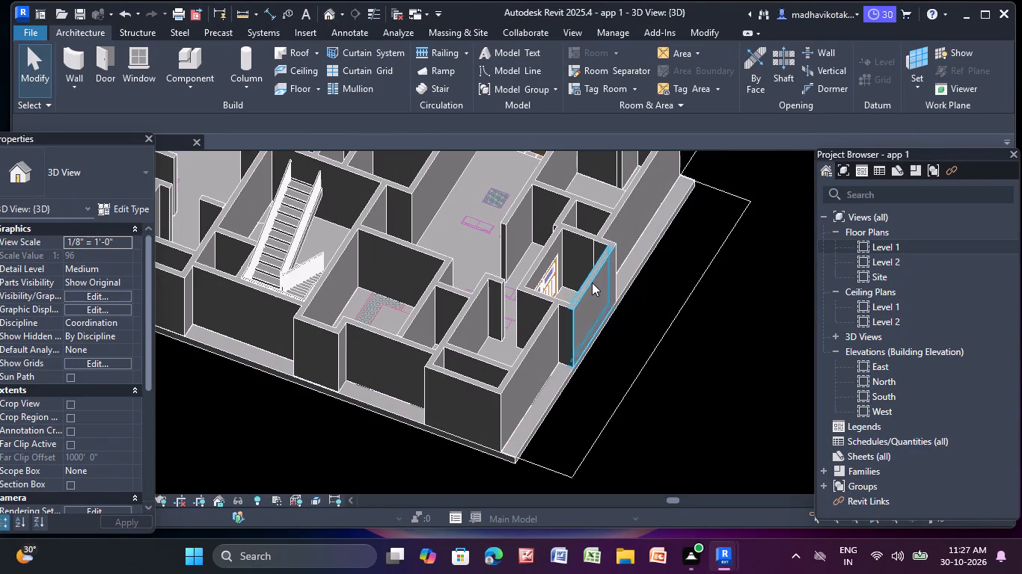
click(592, 283)
key(Delete)
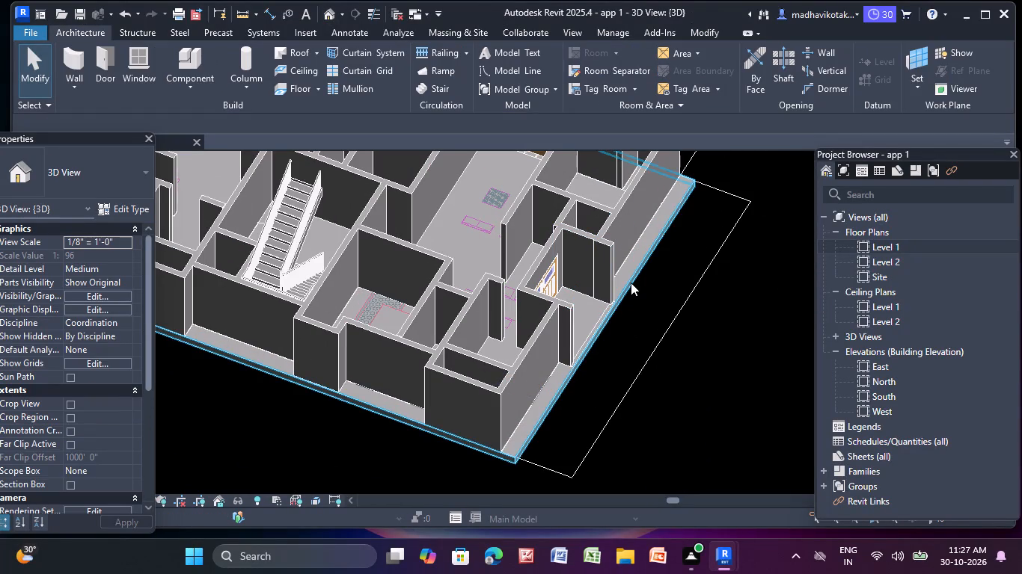
Delete the Generic - 12" floor slab on Level 1.
middle_drag(638, 362, 456, 404)
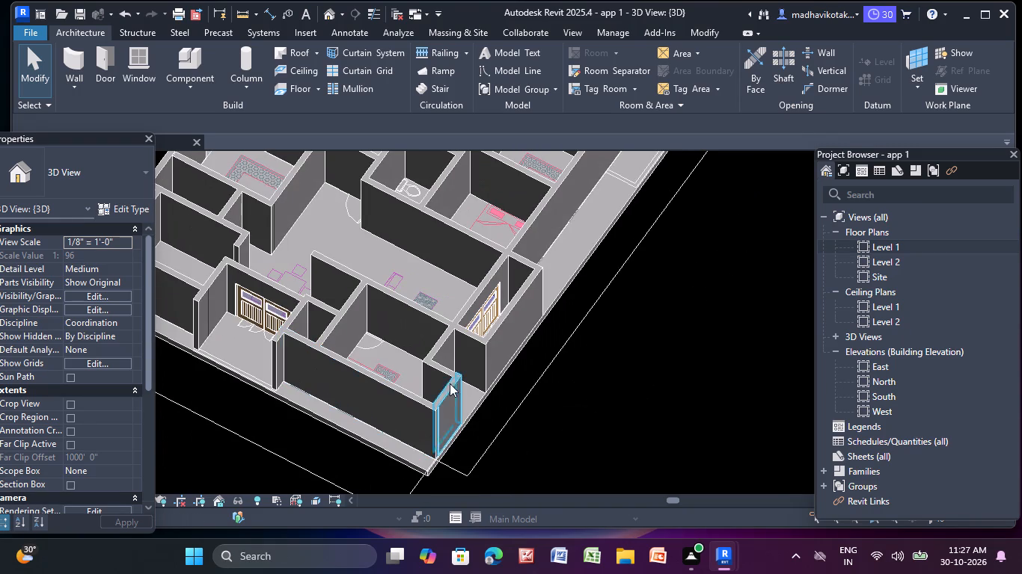
click(518, 339)
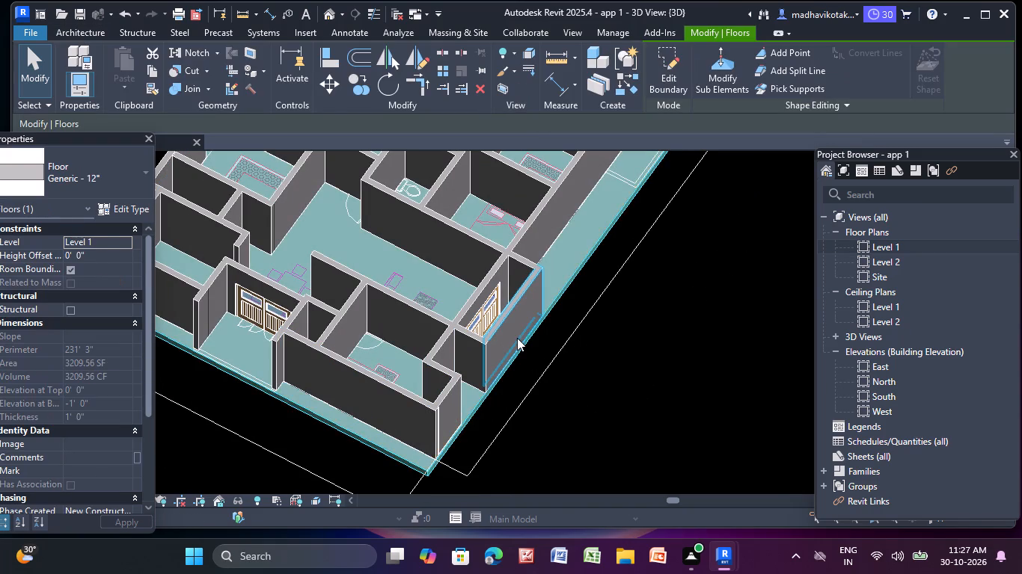
key(Delete)
Delete the Generic - 9" w outer wall of the northern living room's west balcony.
scroll(510, 334, up, 3)
click(505, 332)
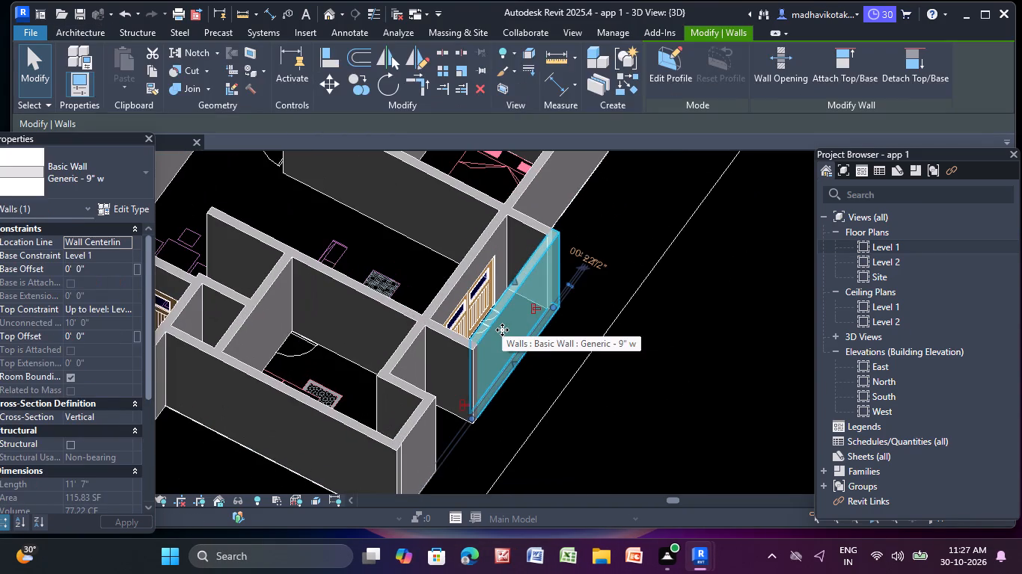
key(Delete)
Delete the Generic - 9" w outer wall of the southern apartment's dining balcony and clear the selection.
scroll(502, 330, down, 5)
middle_drag(501, 329, 418, 441)
scroll(544, 319, down, 2)
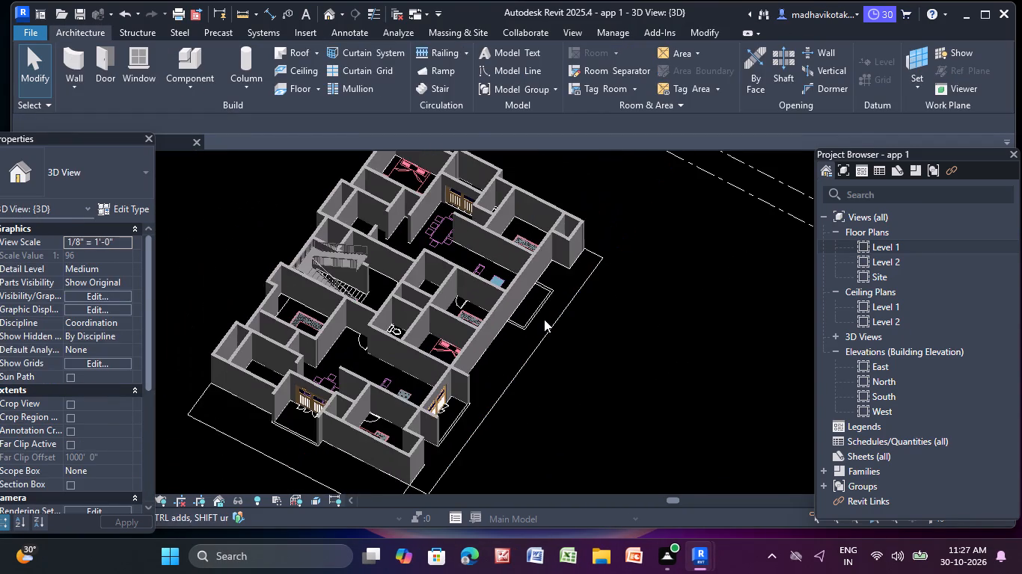
middle_drag(544, 320, 539, 392)
middle_drag(566, 259, 308, 402)
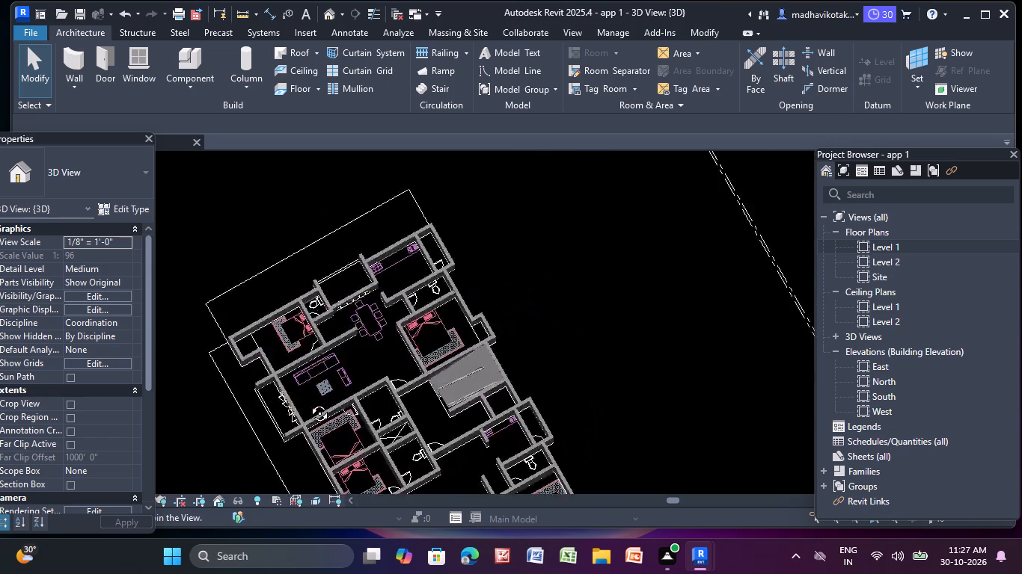
middle_drag(308, 402, 307, 372)
scroll(307, 372, down, 3)
middle_drag(307, 372, 378, 219)
scroll(408, 336, up, 4)
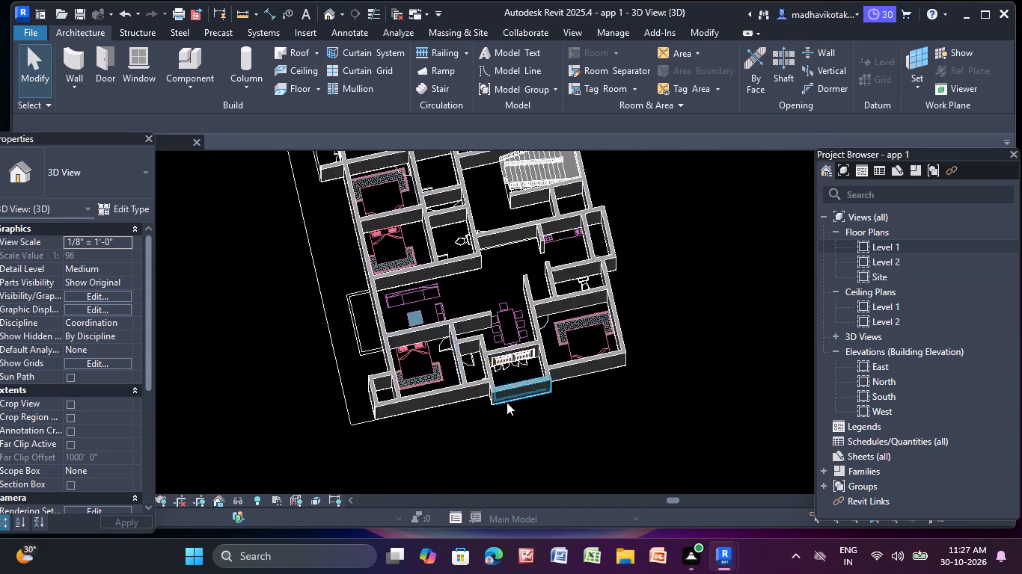
scroll(508, 403, up, 4)
click(519, 392)
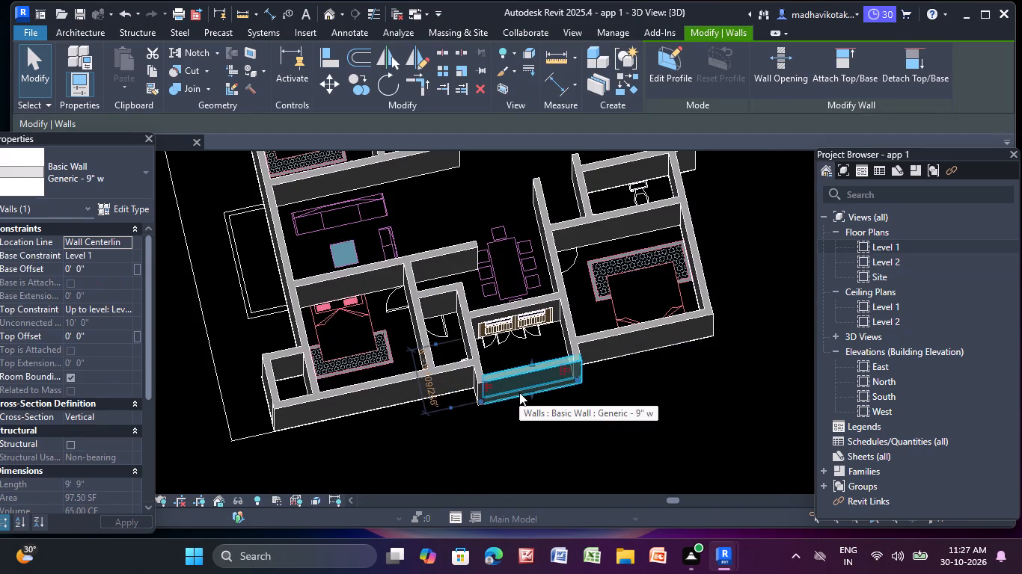
key(Delete)
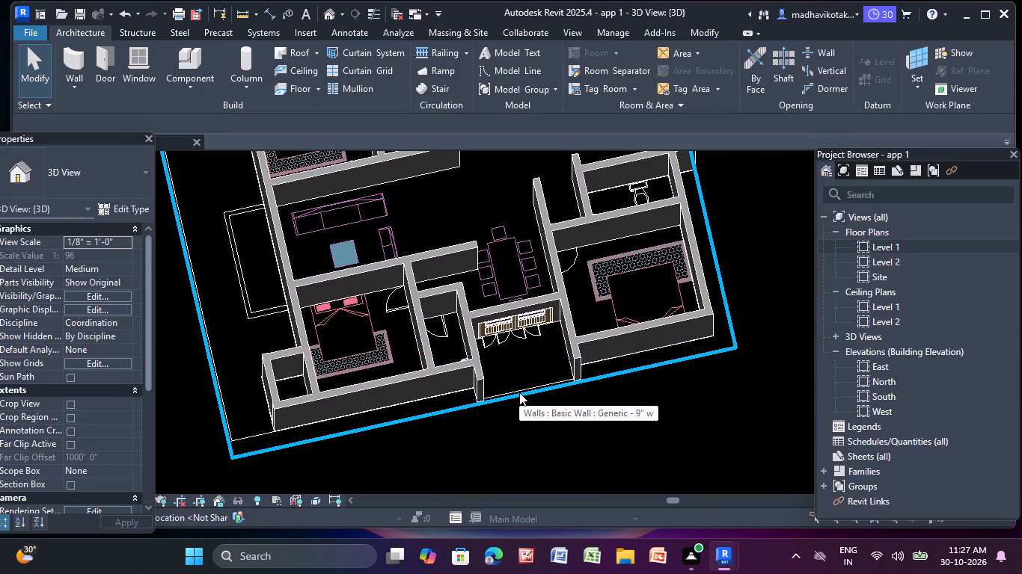
click(526, 370)
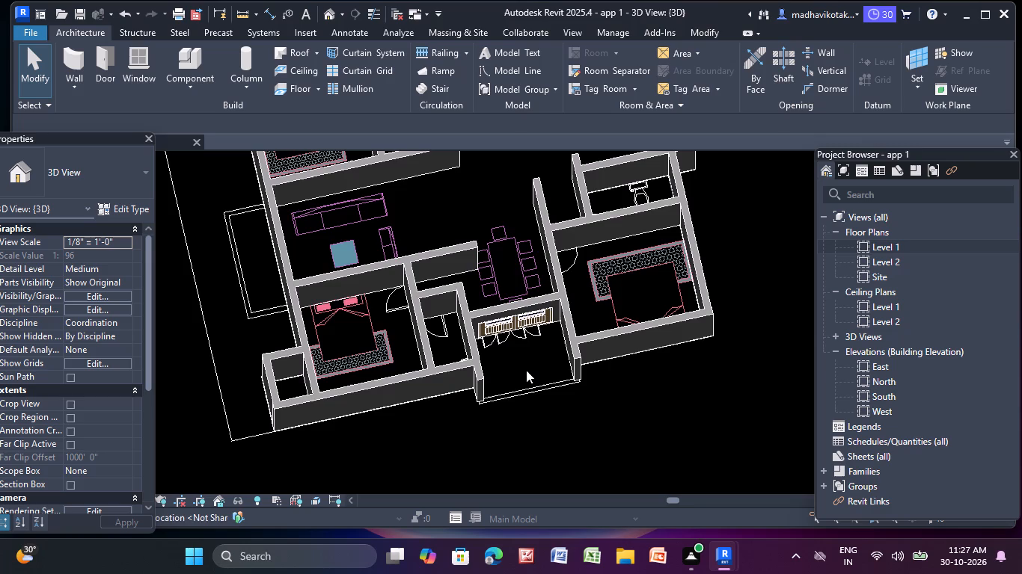
key(Escape)
Inspect the 3D model from above, below and the side to check the opened balconies, doors and floor.
scroll(526, 370, down, 6)
middle_drag(526, 370, 502, 469)
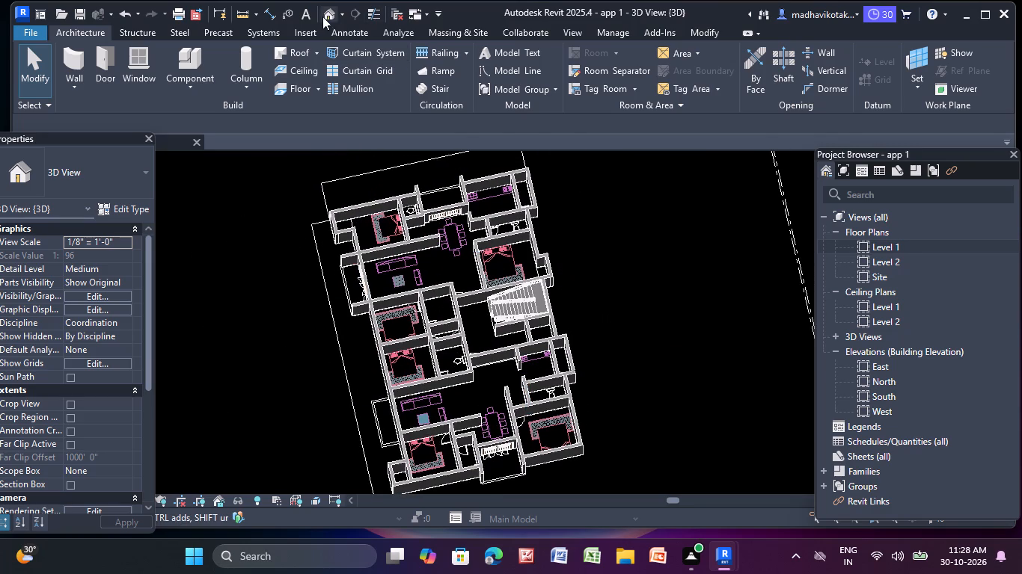
click(332, 8)
shift+middle_drag(673, 391, 681, 306)
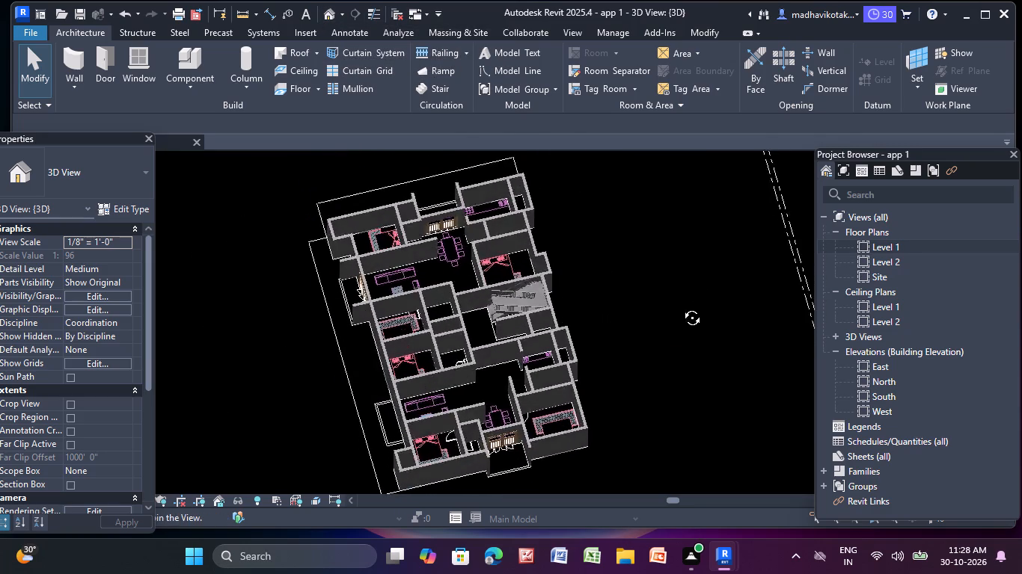
shift+middle_drag(681, 306, 617, 163)
middle_drag(413, 484, 507, 106)
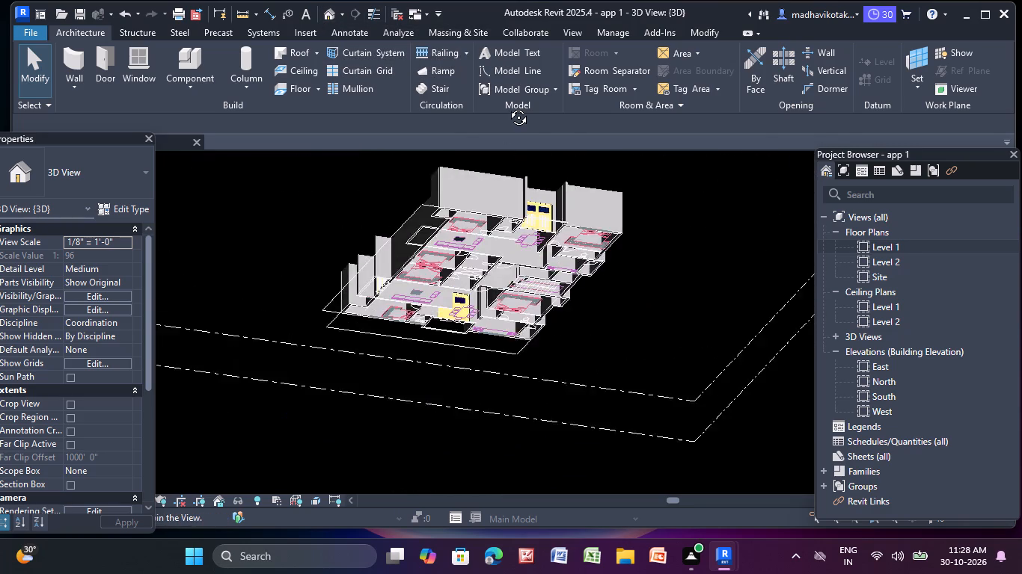
middle_drag(507, 106, 583, 81)
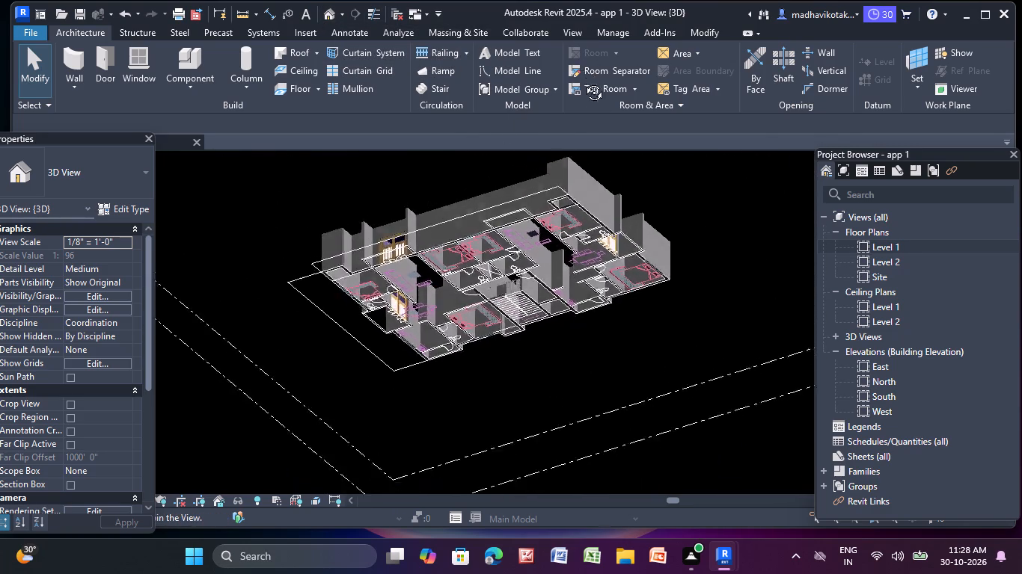
middle_drag(583, 81, 489, 256)
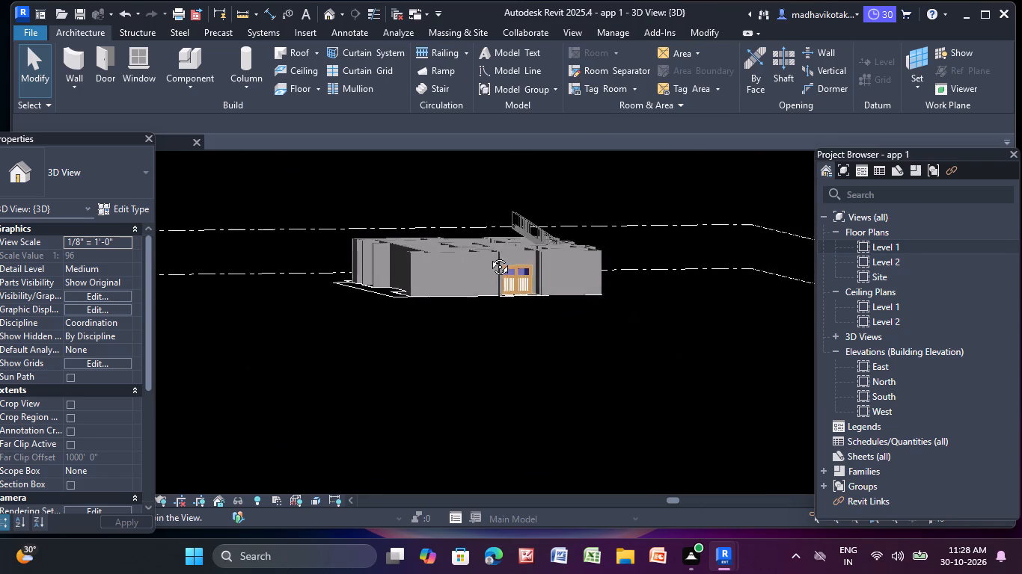
middle_drag(489, 256, 465, 256)
scroll(465, 256, down, 2)
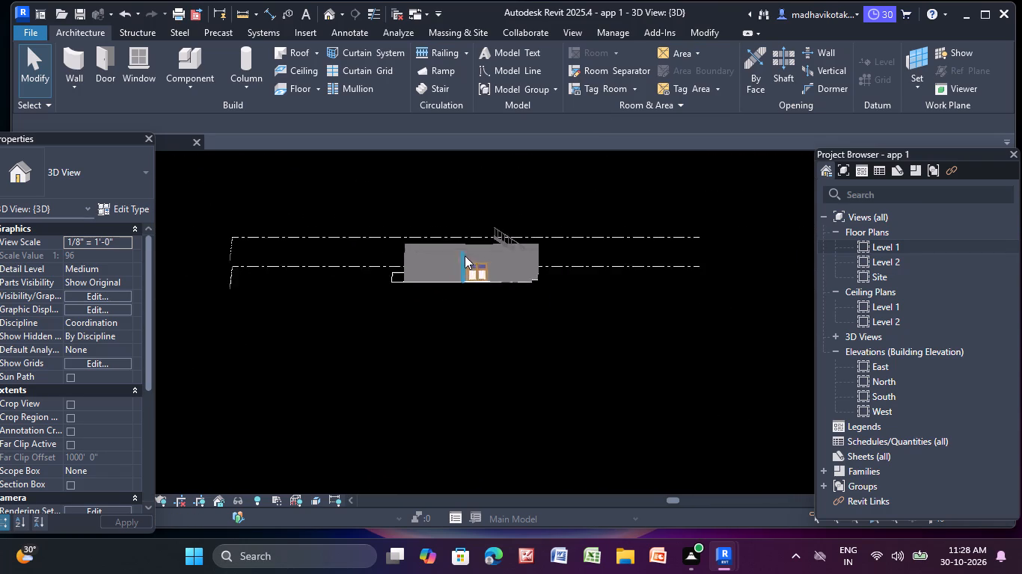
scroll(465, 256, down, 2)
middle_drag(465, 256, 429, 306)
scroll(429, 303, up, 13)
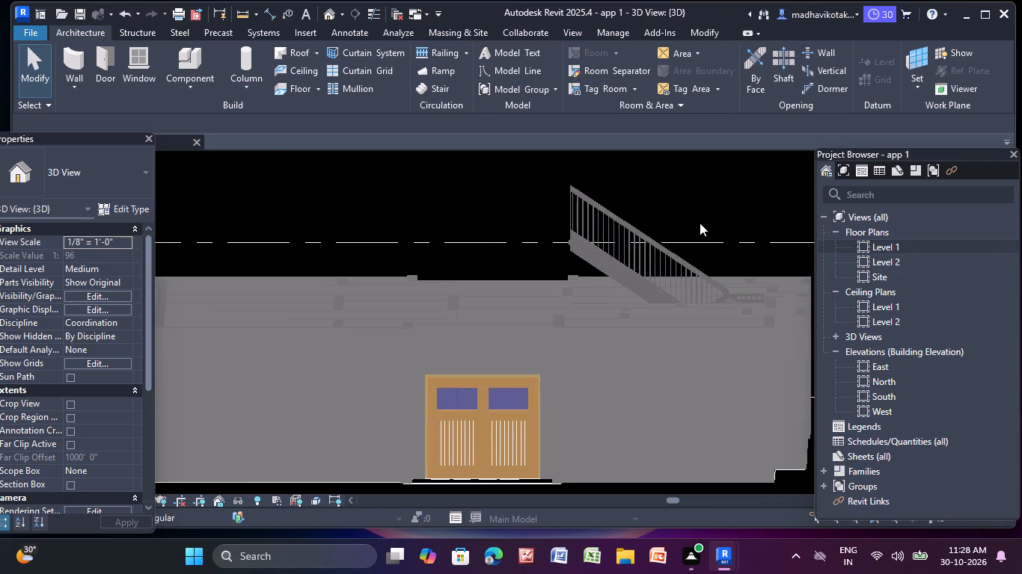
Open the Level 1 floor plan and check which elements can be selected there, leaving none selected.
double_click(899, 245)
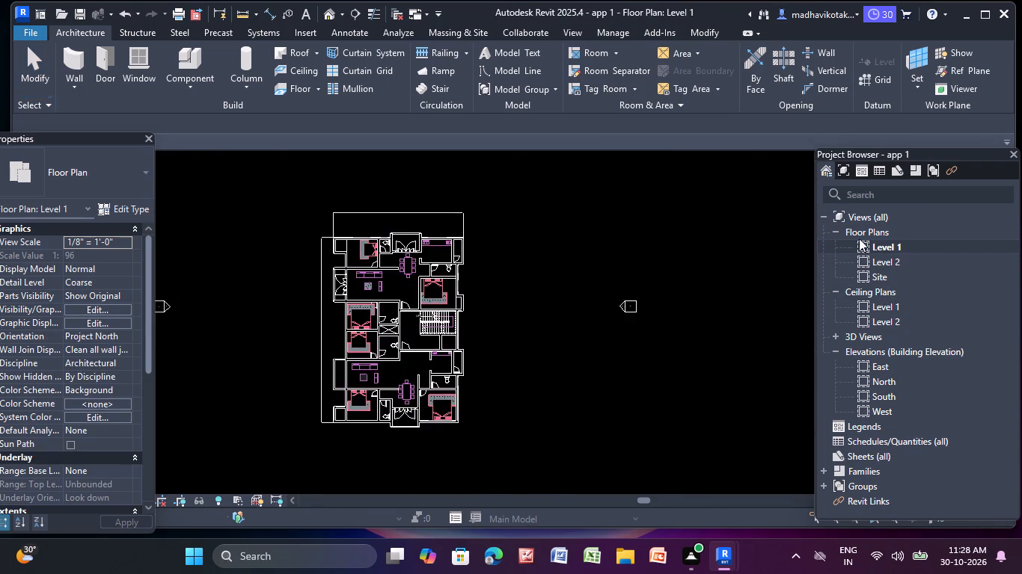
scroll(765, 238, down, 2)
scroll(525, 268, up, 4)
click(529, 184)
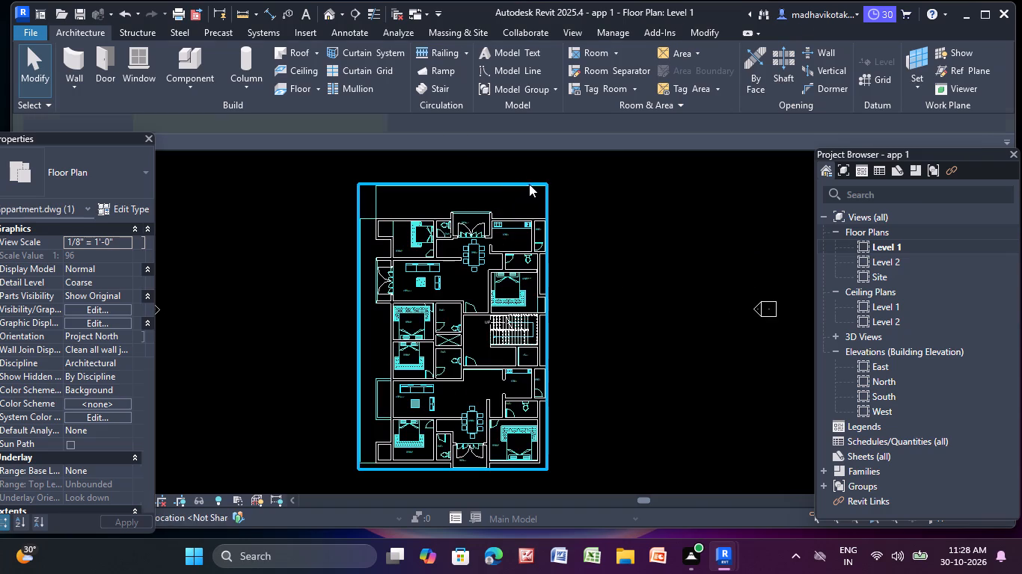
key(Escape)
click(459, 294)
key(Escape)
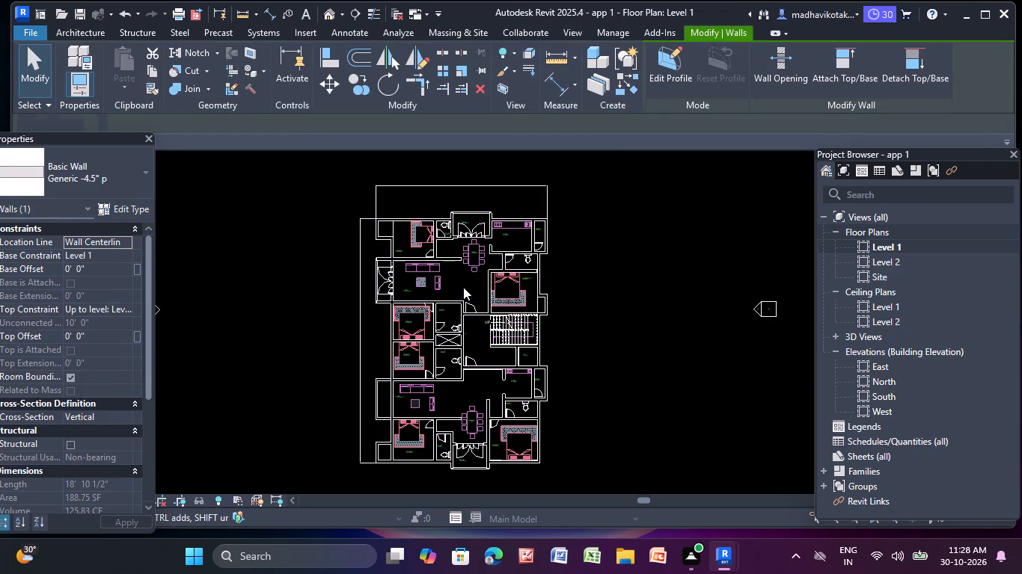
click(463, 285)
key(Escape)
key(Escape)
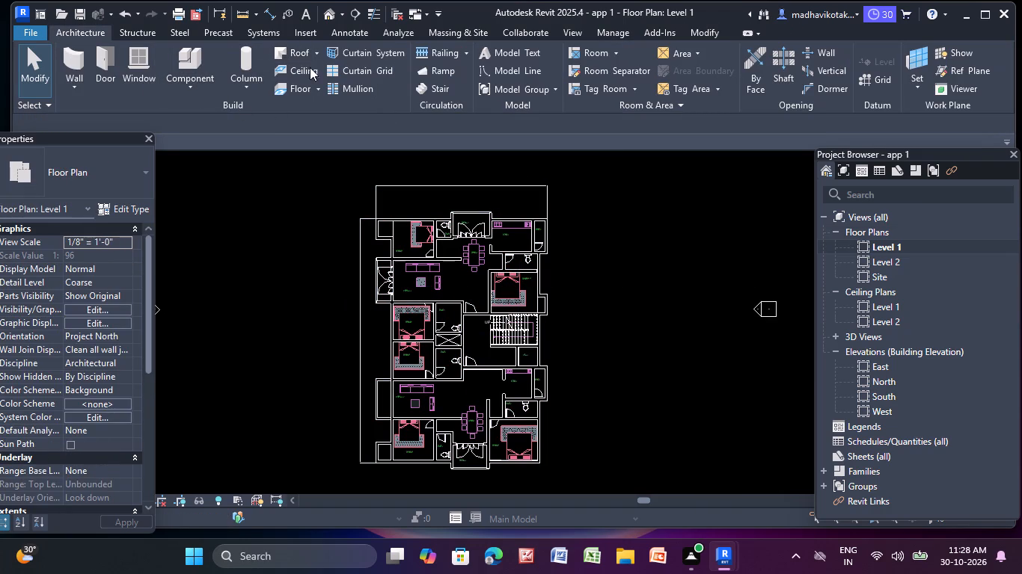
Start a new Generic - 12" floor on Level 1 with a rectangular boundary sketch.
click(292, 90)
scroll(446, 206, up, 5)
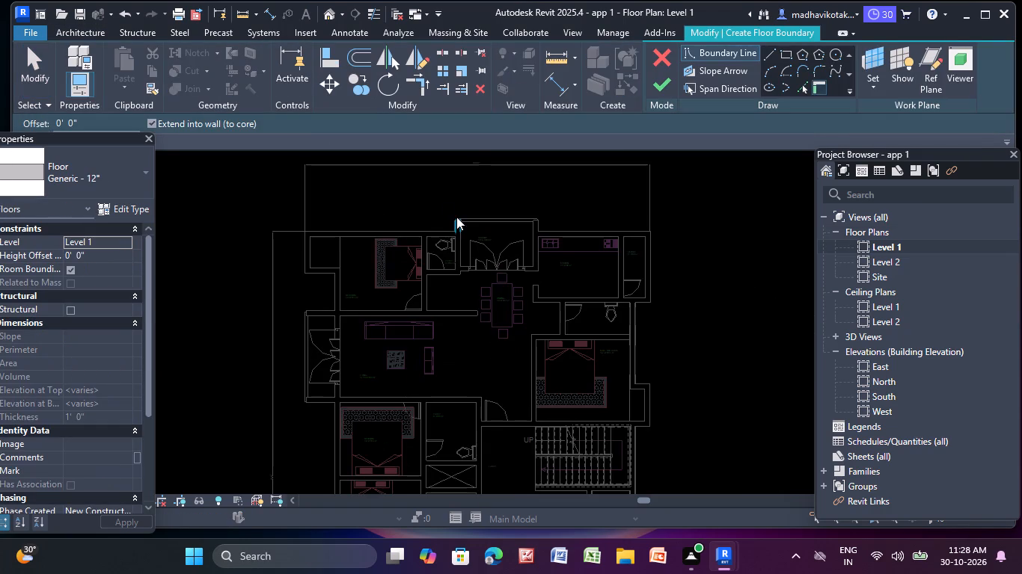
click(785, 52)
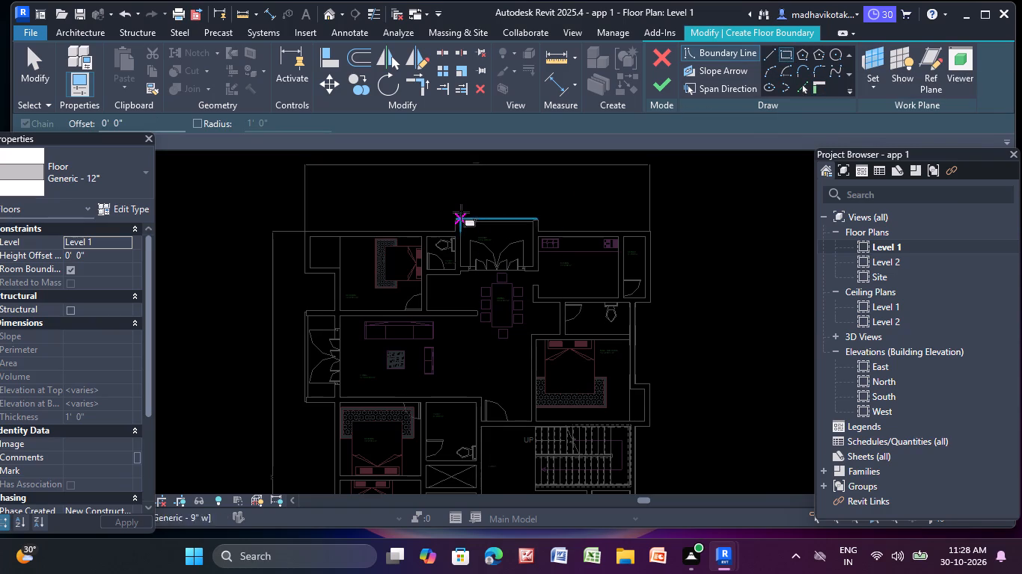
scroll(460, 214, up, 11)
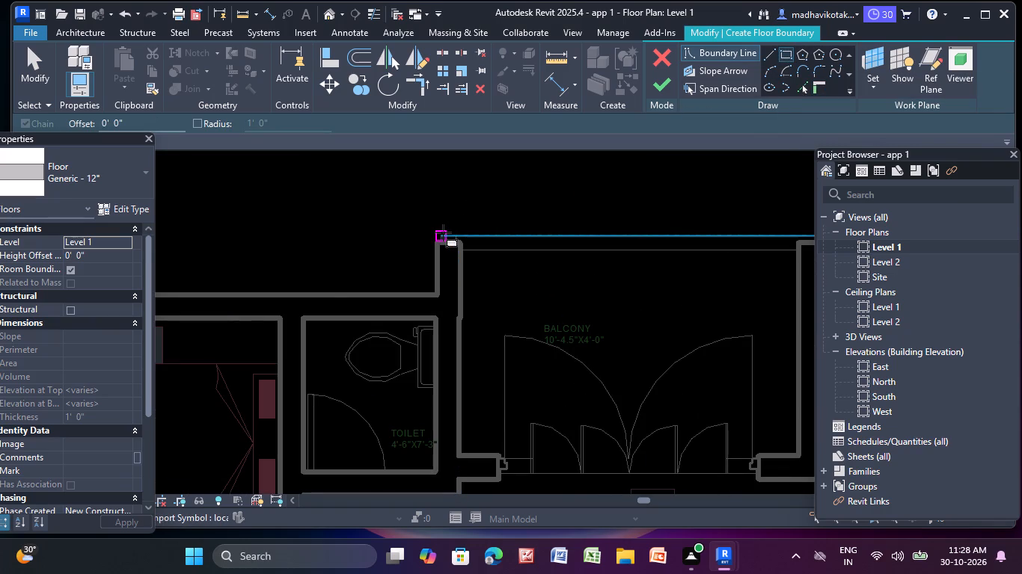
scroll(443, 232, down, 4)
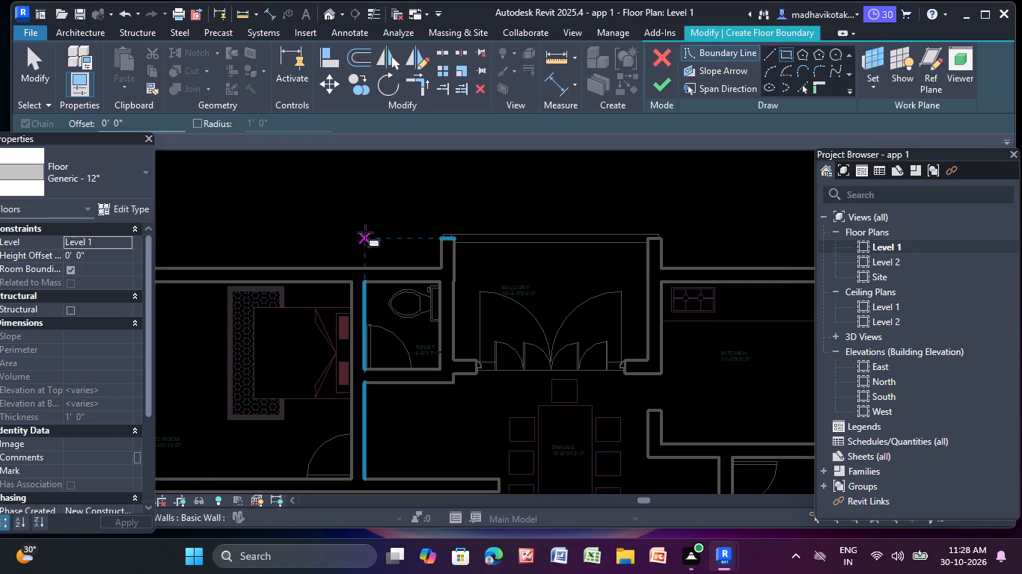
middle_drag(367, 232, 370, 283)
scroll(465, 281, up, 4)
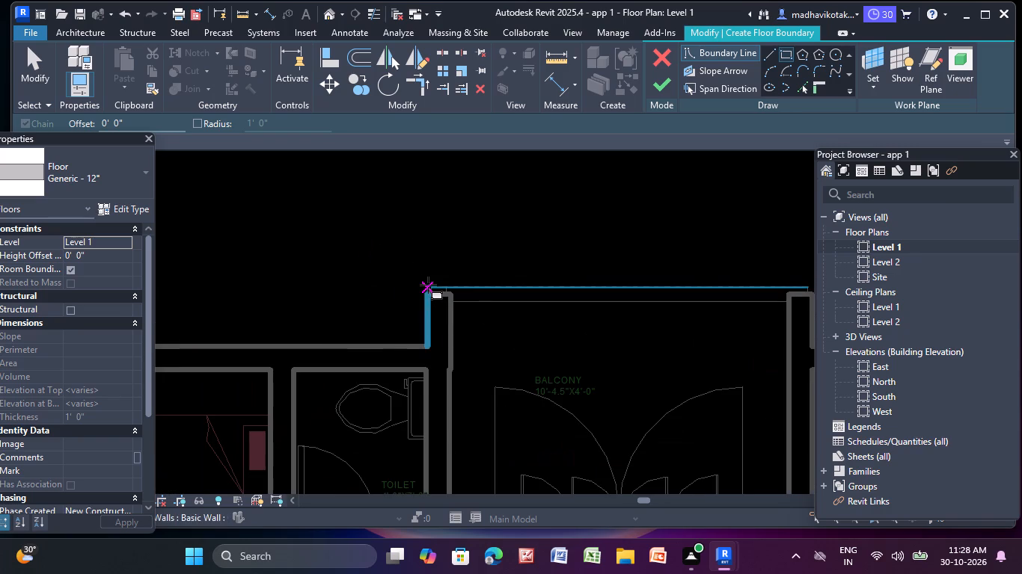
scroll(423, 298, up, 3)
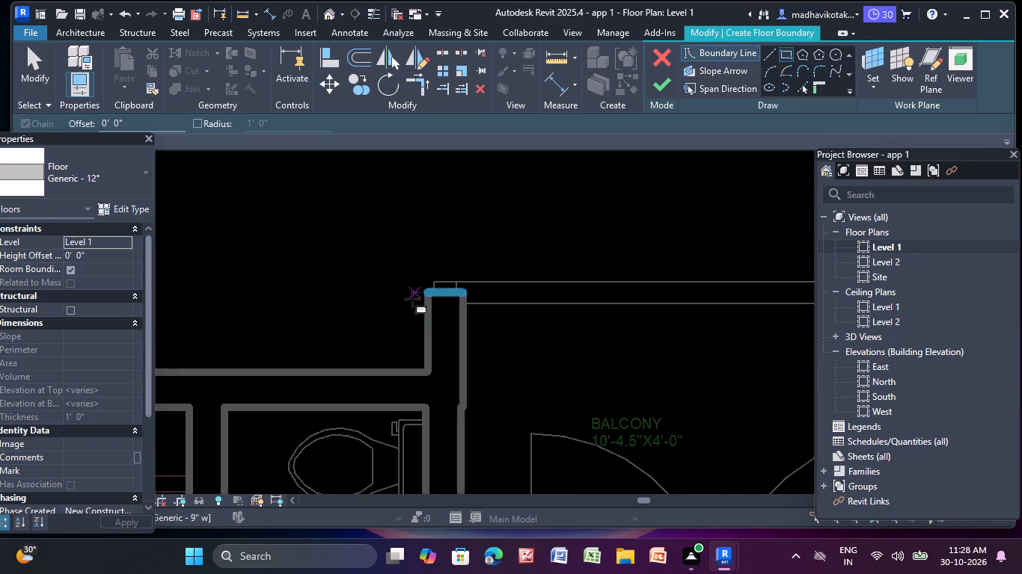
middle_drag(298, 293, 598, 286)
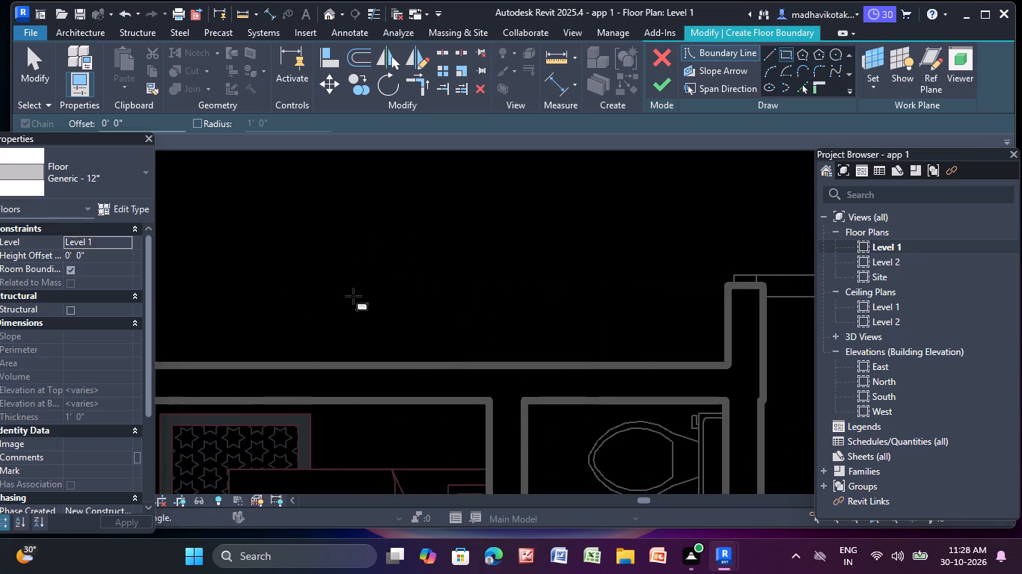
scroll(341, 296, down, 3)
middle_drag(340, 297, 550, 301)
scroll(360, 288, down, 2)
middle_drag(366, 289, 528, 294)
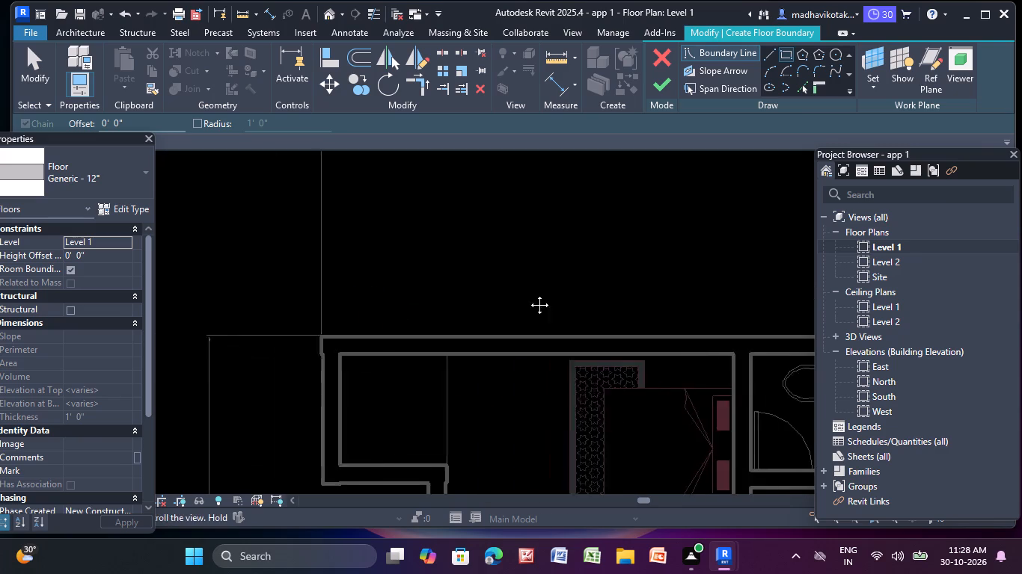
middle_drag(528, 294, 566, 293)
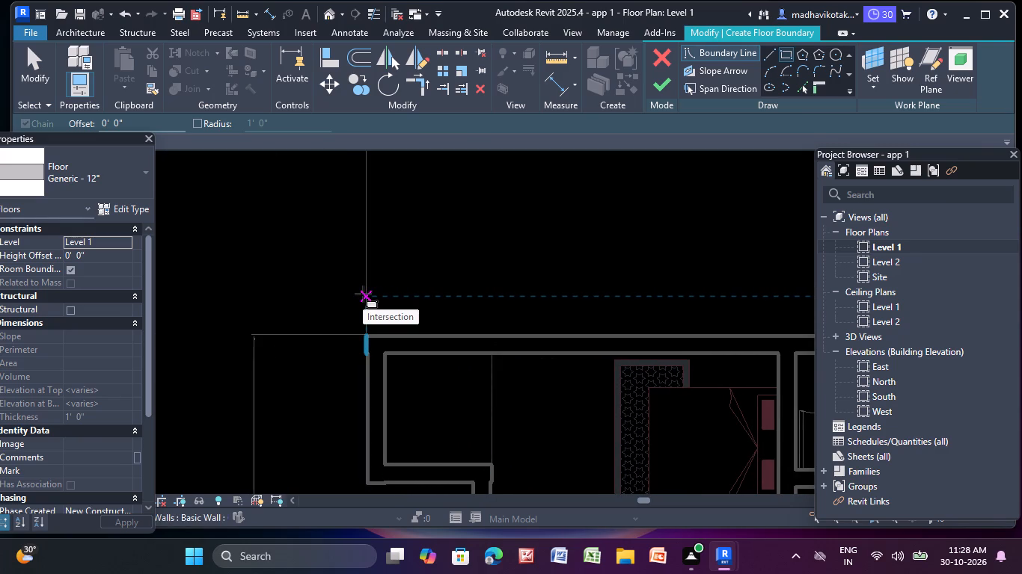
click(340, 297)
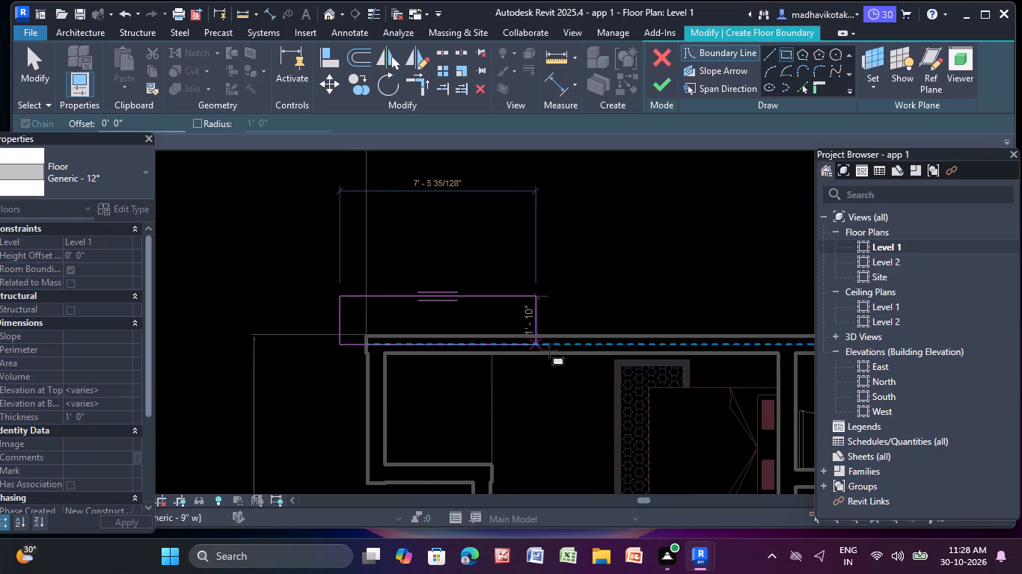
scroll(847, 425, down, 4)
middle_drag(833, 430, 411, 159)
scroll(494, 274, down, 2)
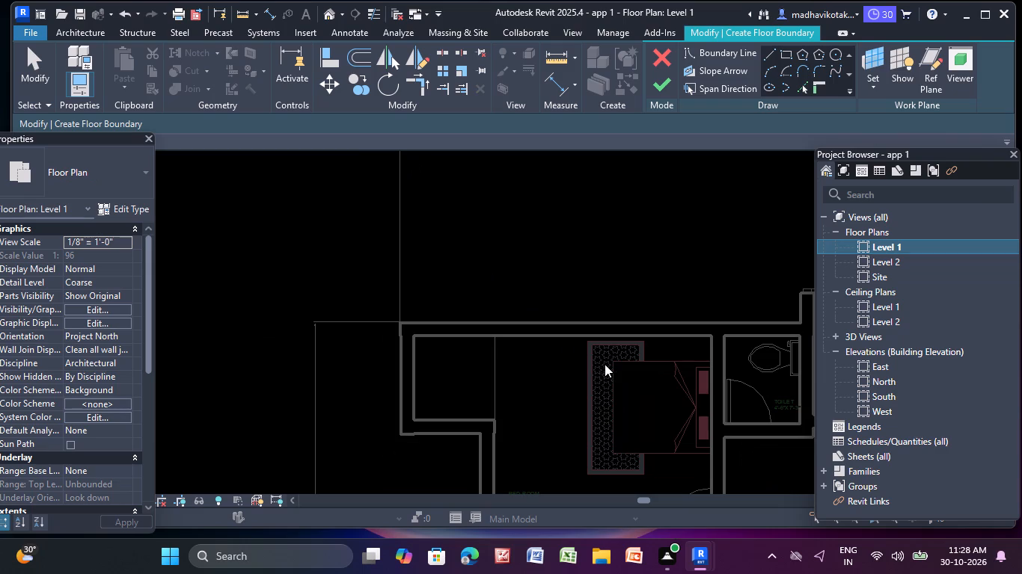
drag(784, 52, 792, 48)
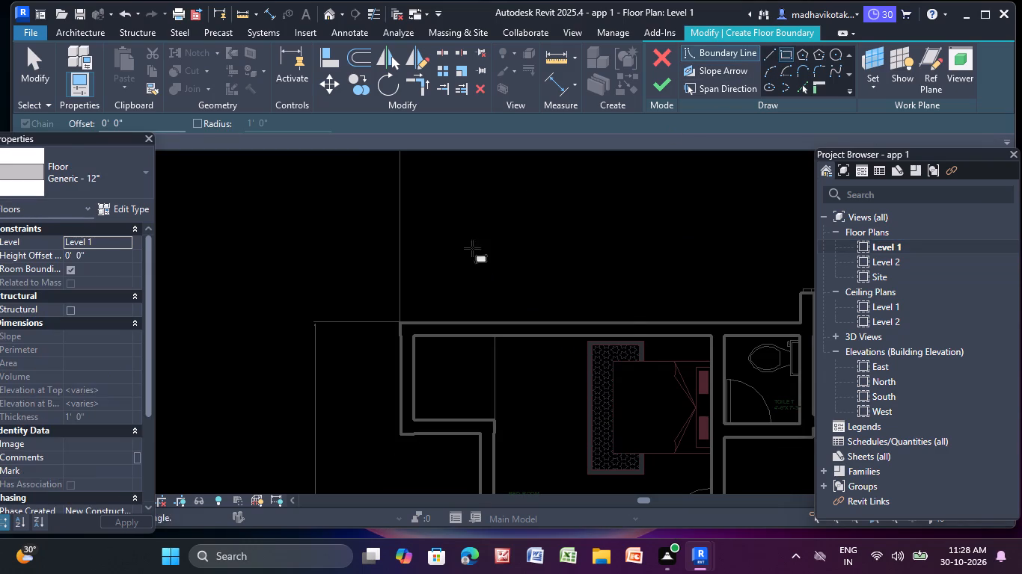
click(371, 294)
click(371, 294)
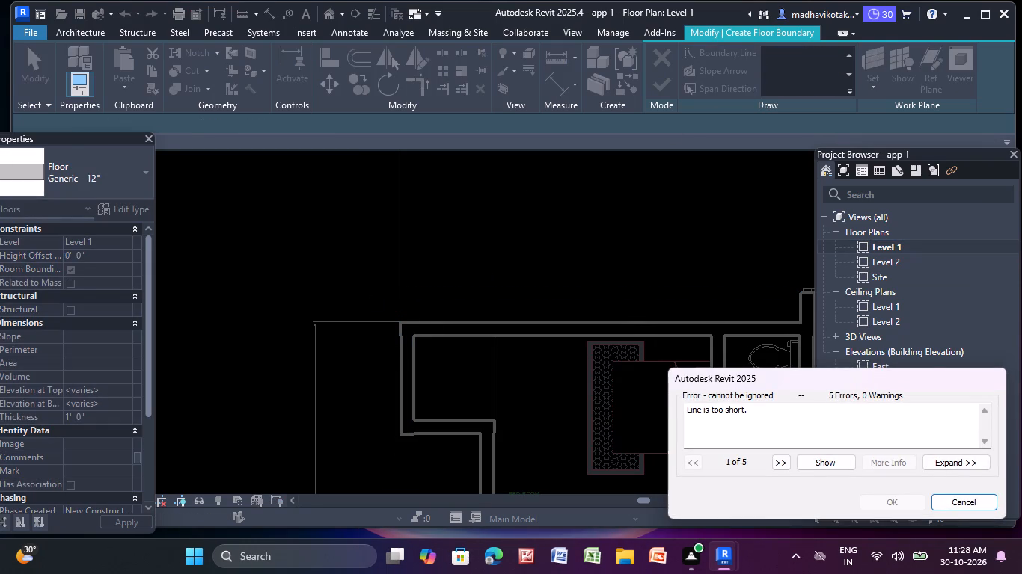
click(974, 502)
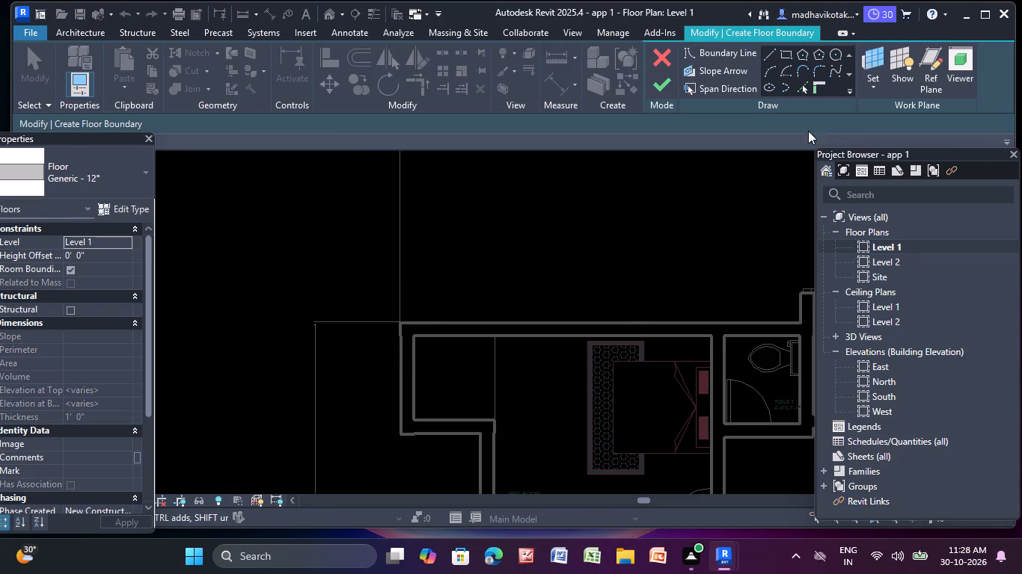
Sketch a rectangular floor boundary about 68' 8" north to south around the whole building including balconies, finish the floor and deselect it.
click(786, 50)
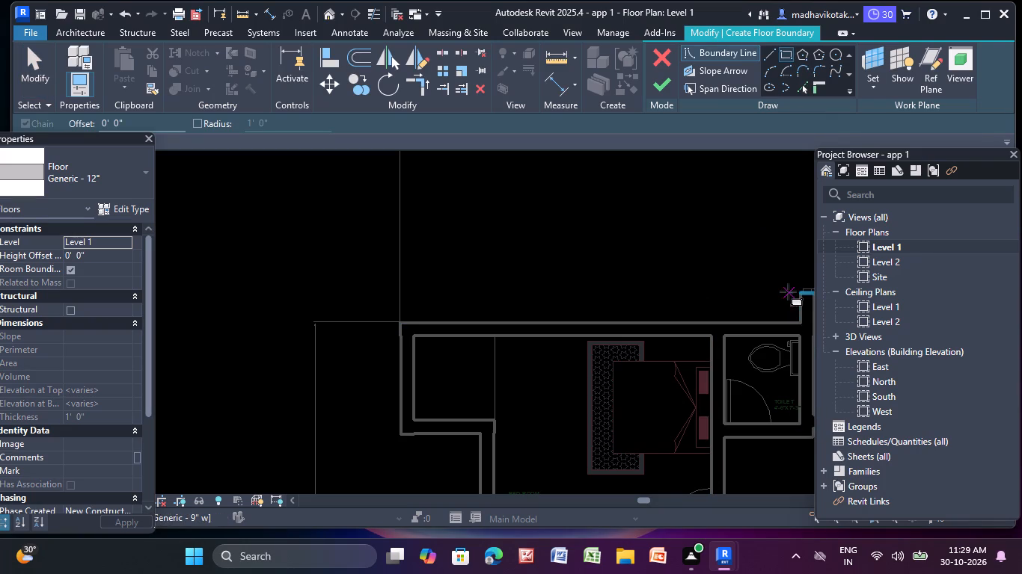
click(400, 292)
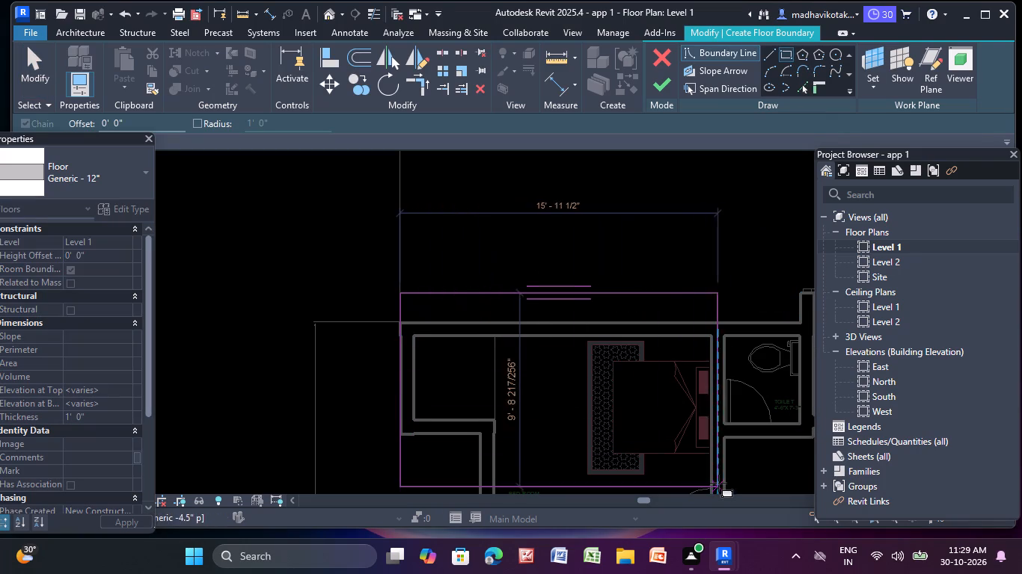
middle_drag(724, 464, 438, 177)
scroll(660, 336, down, 4)
middle_drag(673, 358, 435, 161)
scroll(636, 384, down, 2)
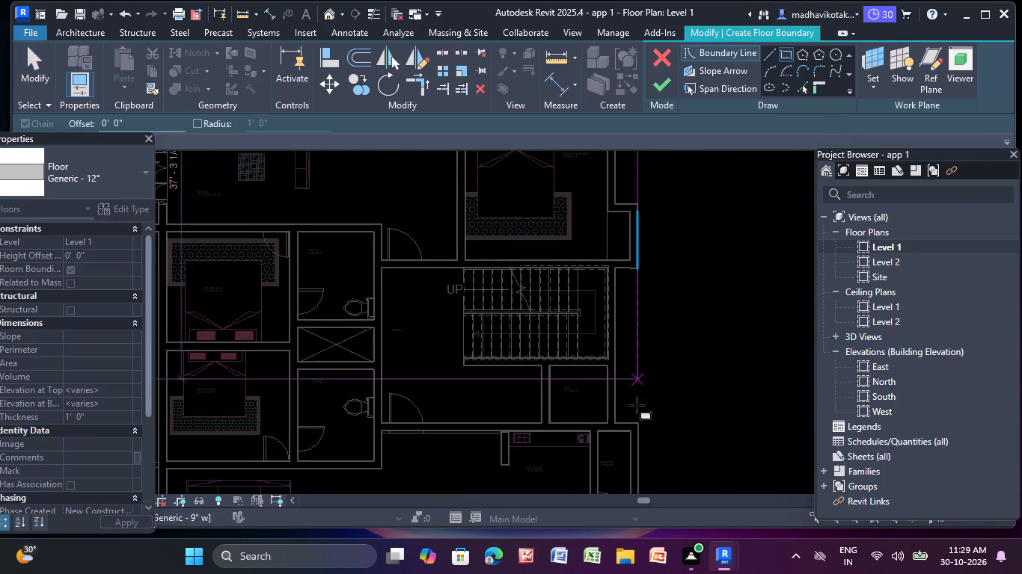
scroll(637, 405, down, 1)
middle_drag(638, 415, 668, 269)
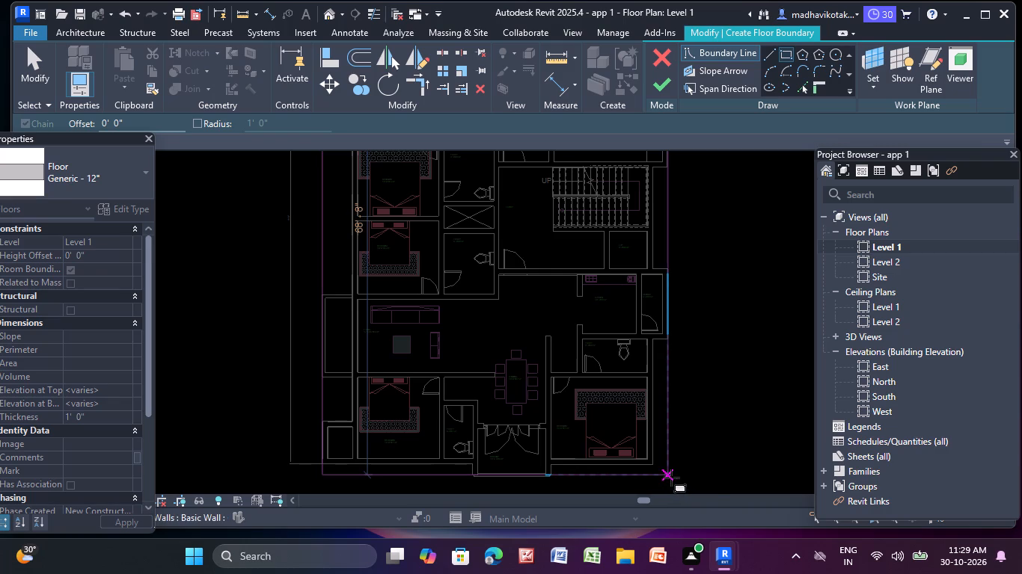
click(670, 478)
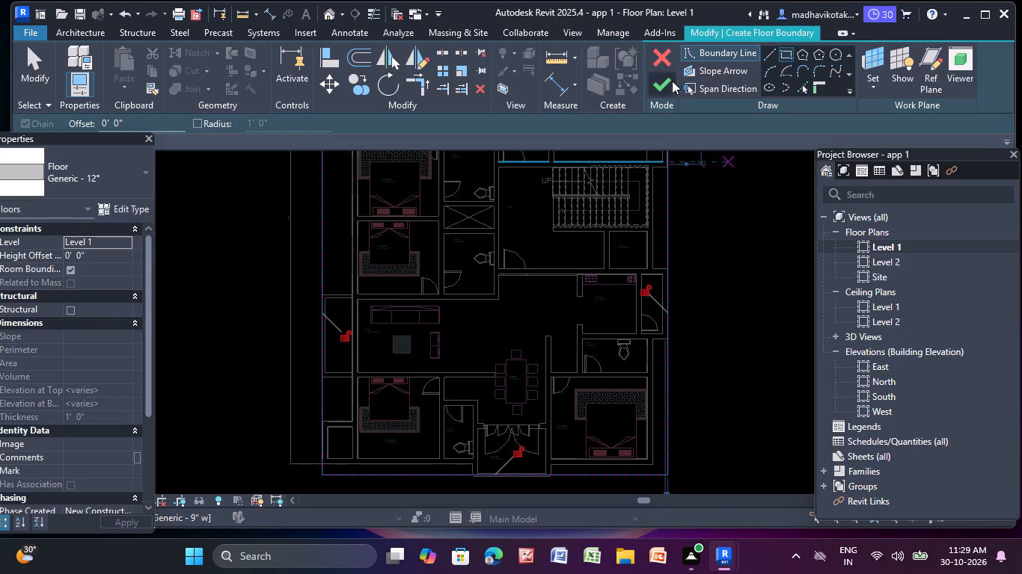
click(667, 80)
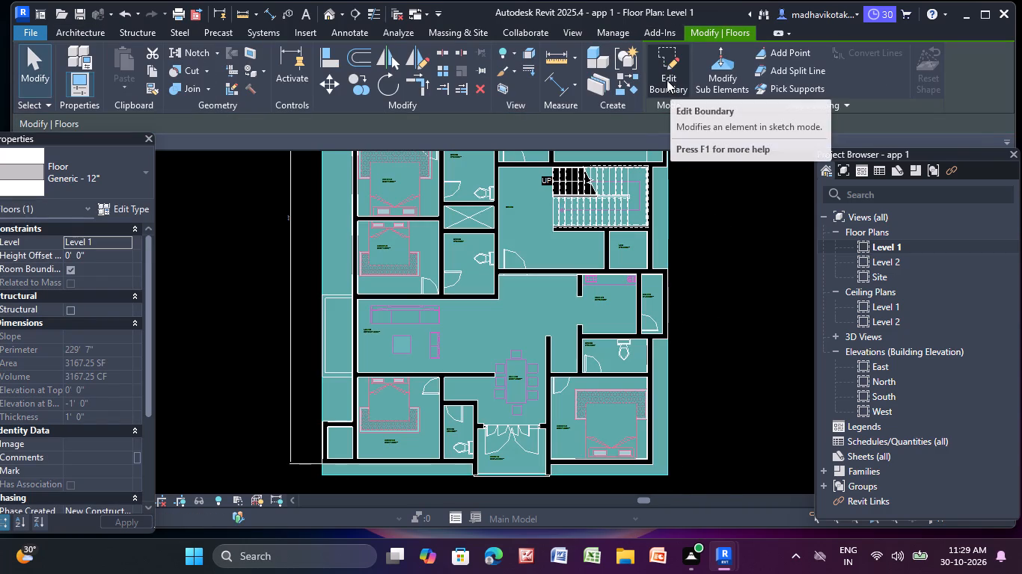
click(217, 253)
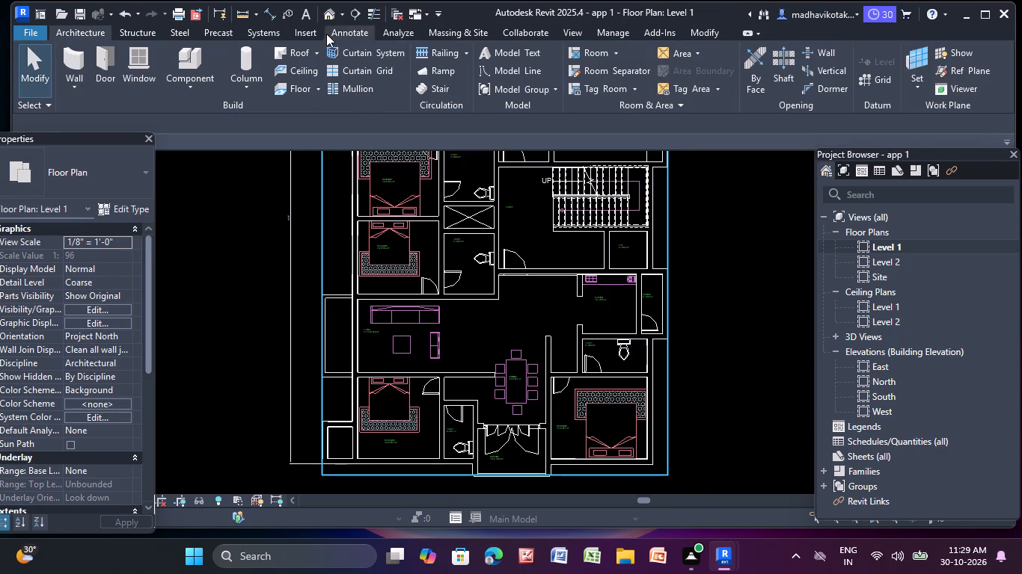
Inspect the 3D model from several sides to check the new floor slab, balconies and outer walls around the staircase.
click(331, 11)
scroll(530, 253, down, 6)
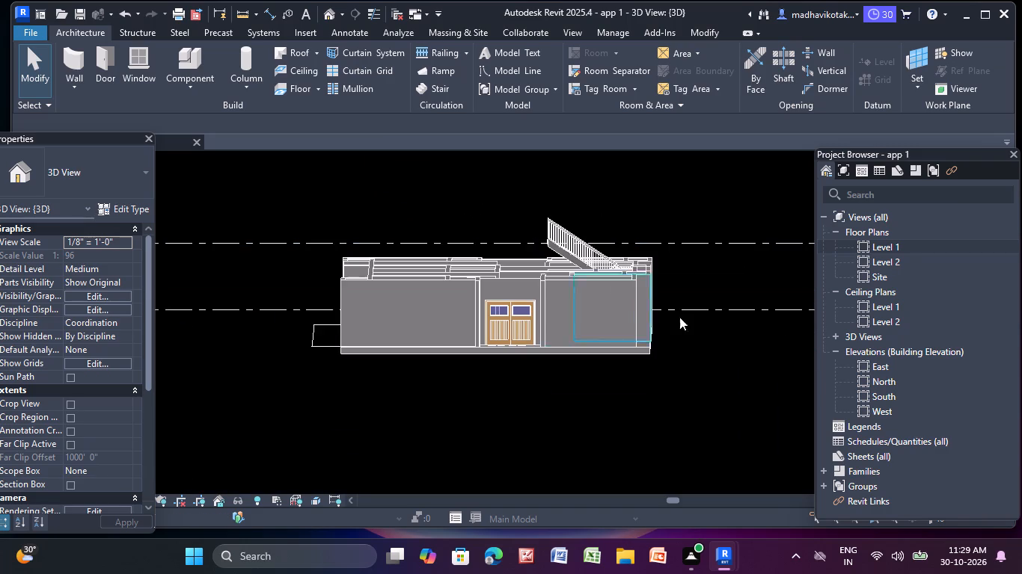
middle_drag(729, 345, 715, 419)
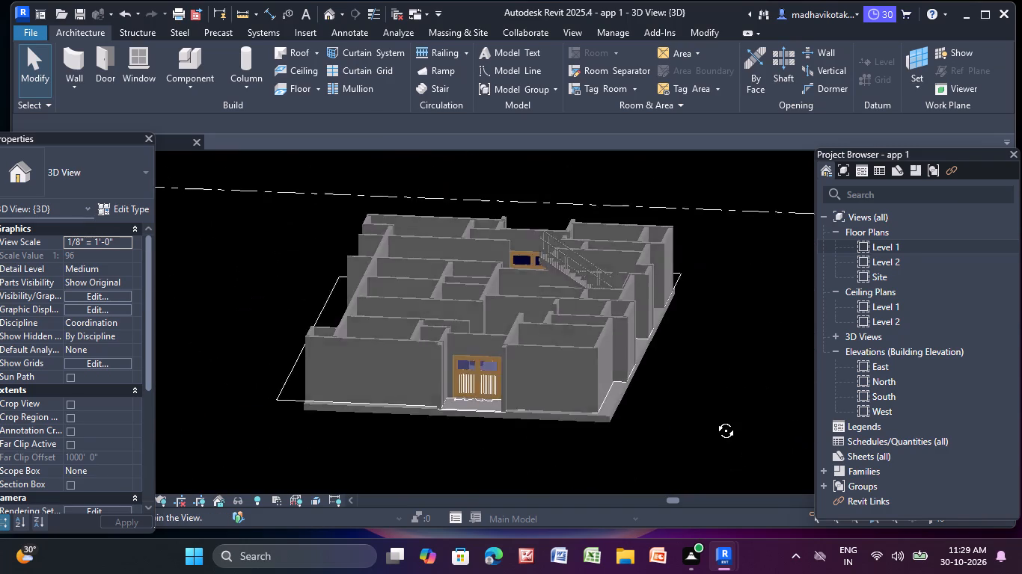
middle_drag(715, 419, 898, 365)
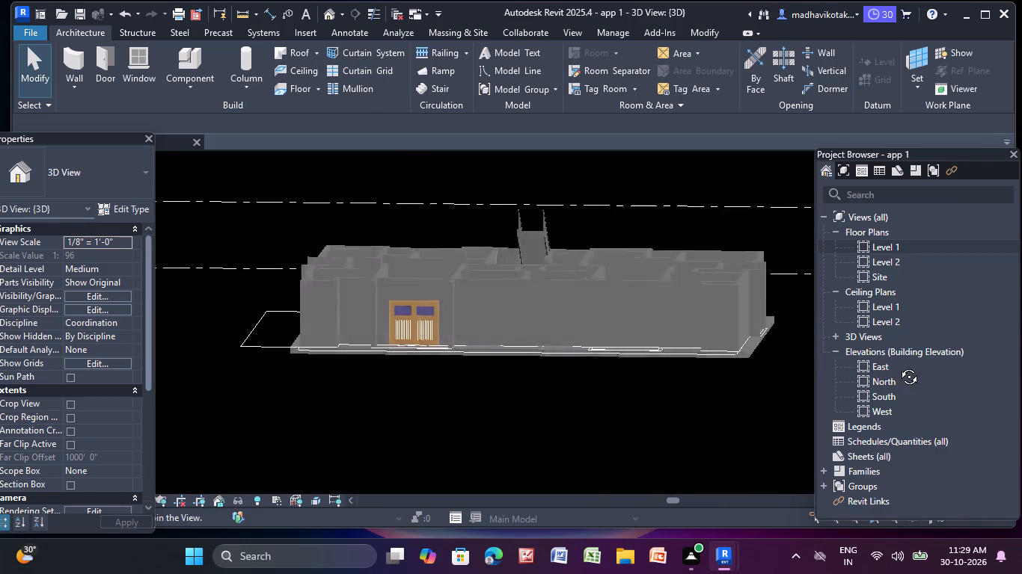
middle_drag(898, 365, 964, 342)
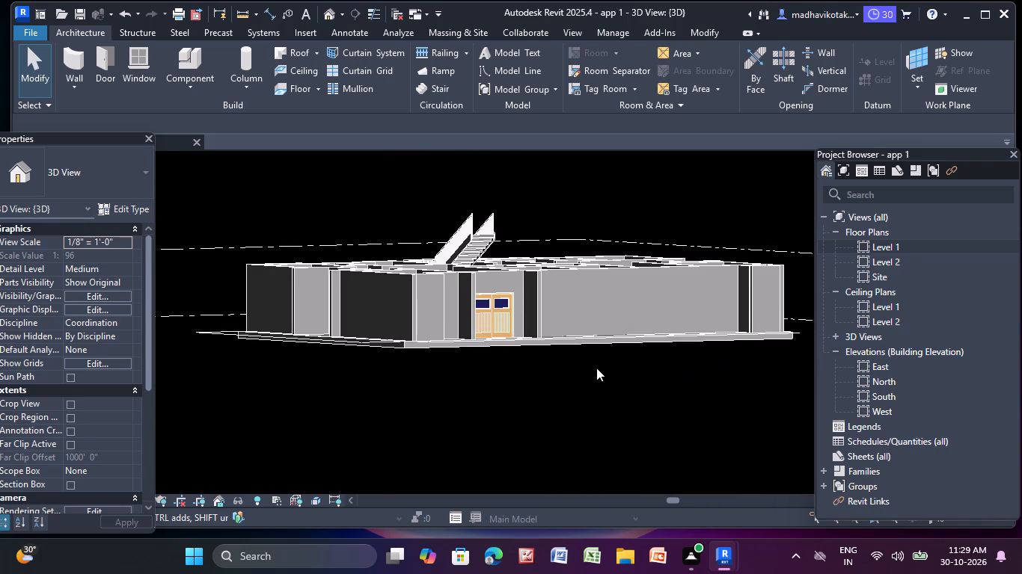
middle_drag(462, 359, 585, 404)
scroll(510, 343, up, 5)
scroll(507, 351, down, 4)
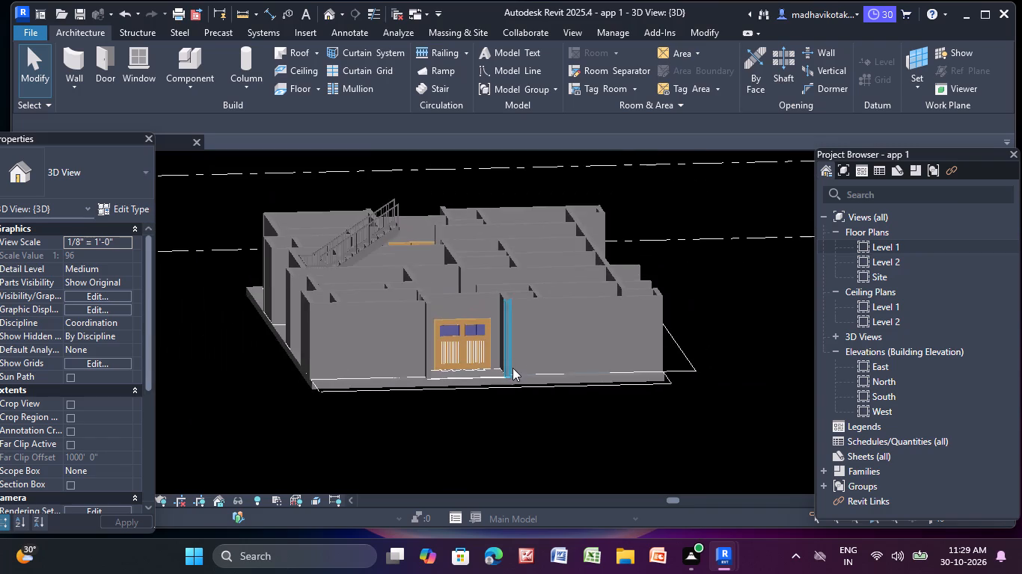
shift+middle_drag(683, 410, 815, 380)
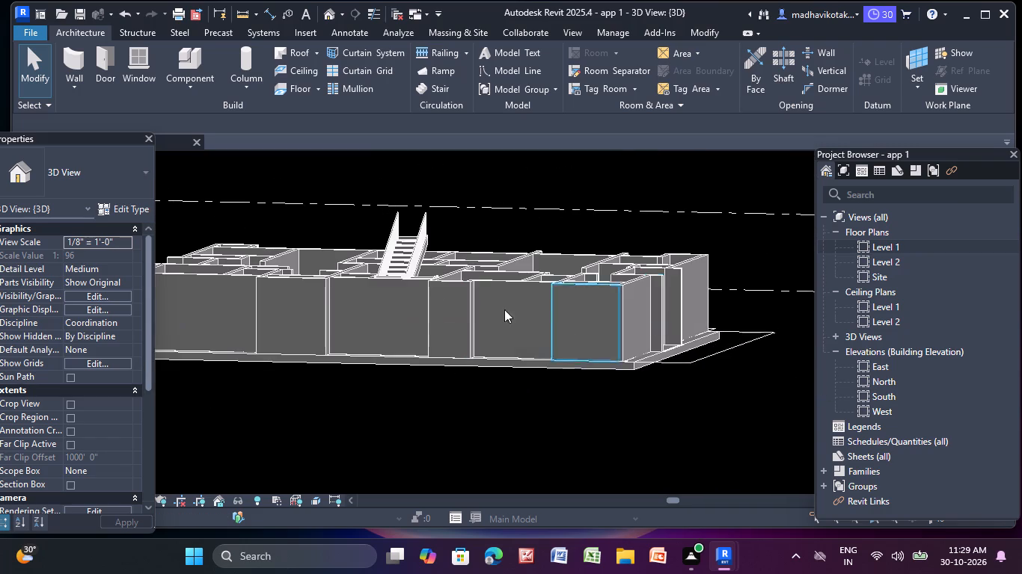
scroll(417, 287, up, 3)
scroll(512, 318, down, 4)
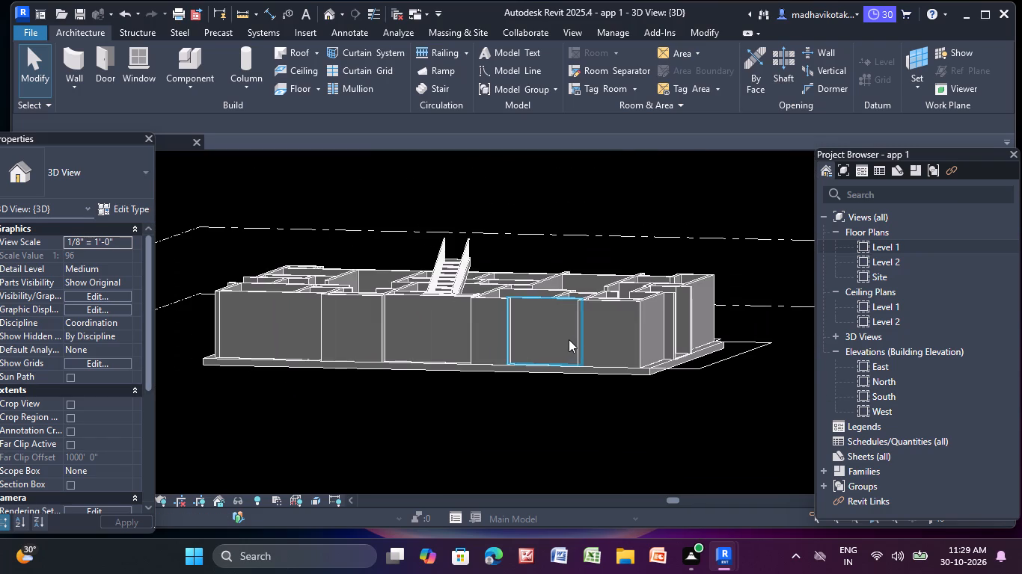
scroll(554, 336, down, 2)
shift+middle_drag(534, 374, 516, 396)
scroll(515, 306, up, 8)
scroll(511, 364, down, 2)
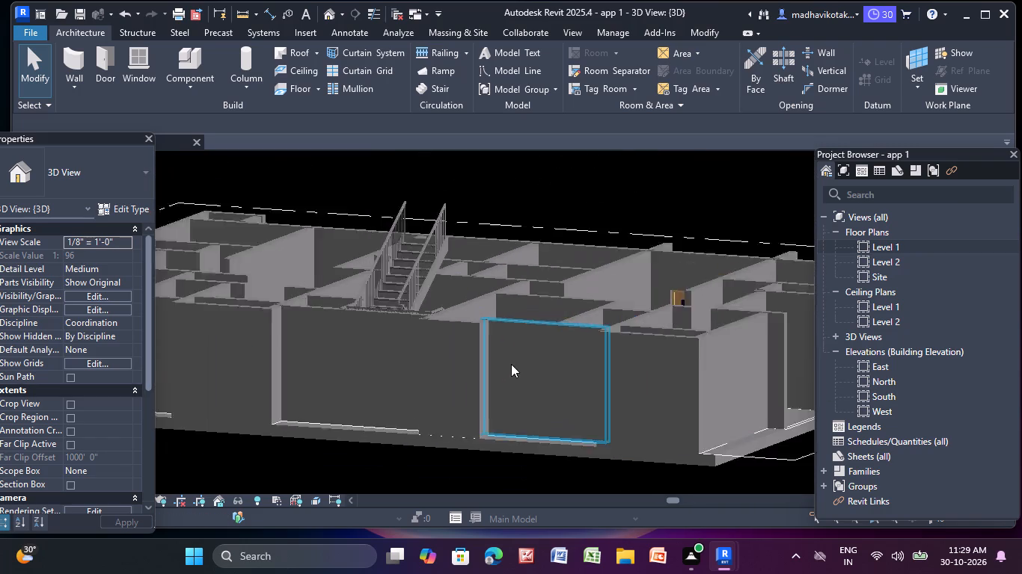
scroll(511, 364, down, 2)
middle_drag(511, 364, 533, 339)
shift+middle_drag(530, 352, 504, 414)
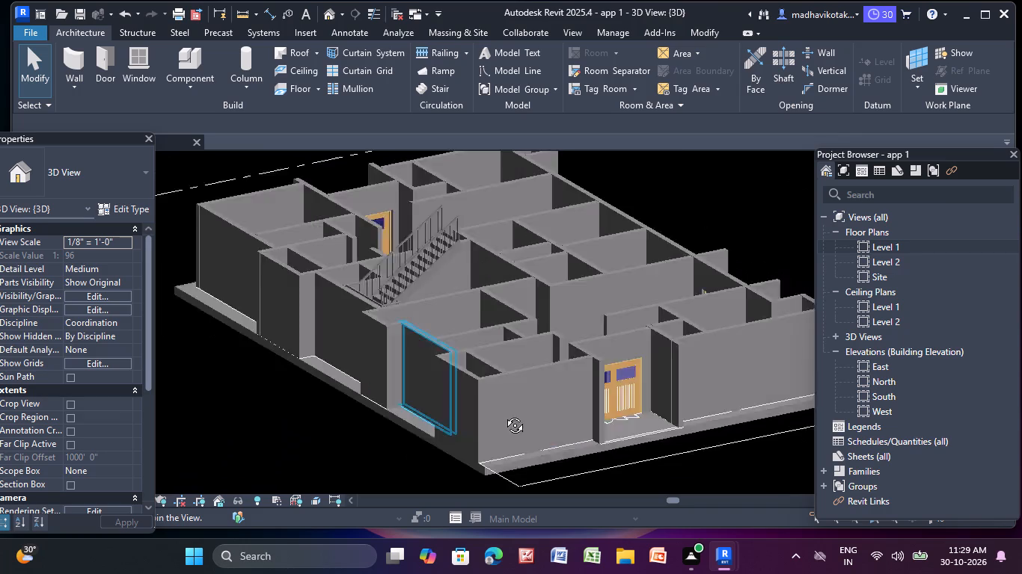
shift+middle_drag(504, 414, 563, 409)
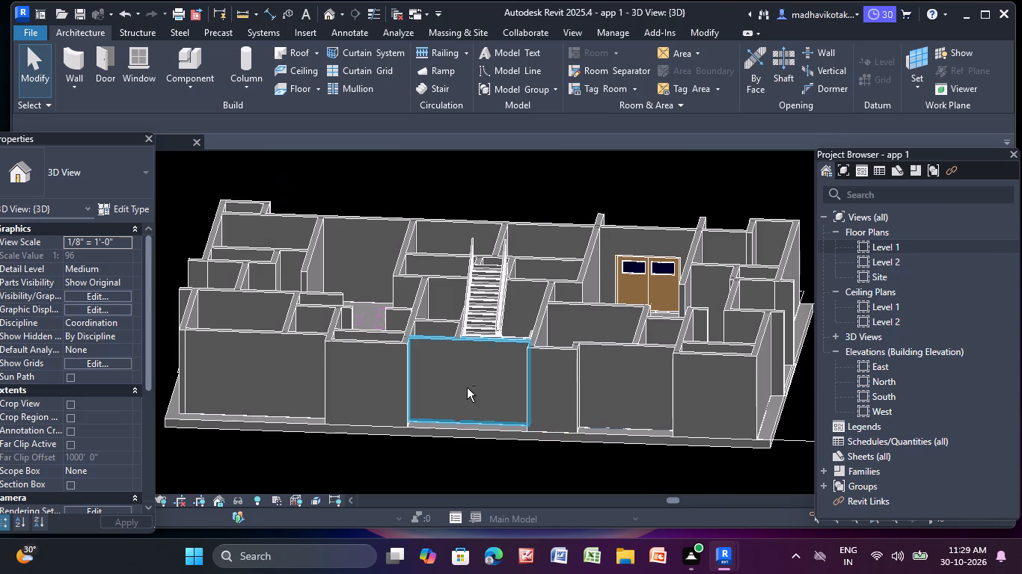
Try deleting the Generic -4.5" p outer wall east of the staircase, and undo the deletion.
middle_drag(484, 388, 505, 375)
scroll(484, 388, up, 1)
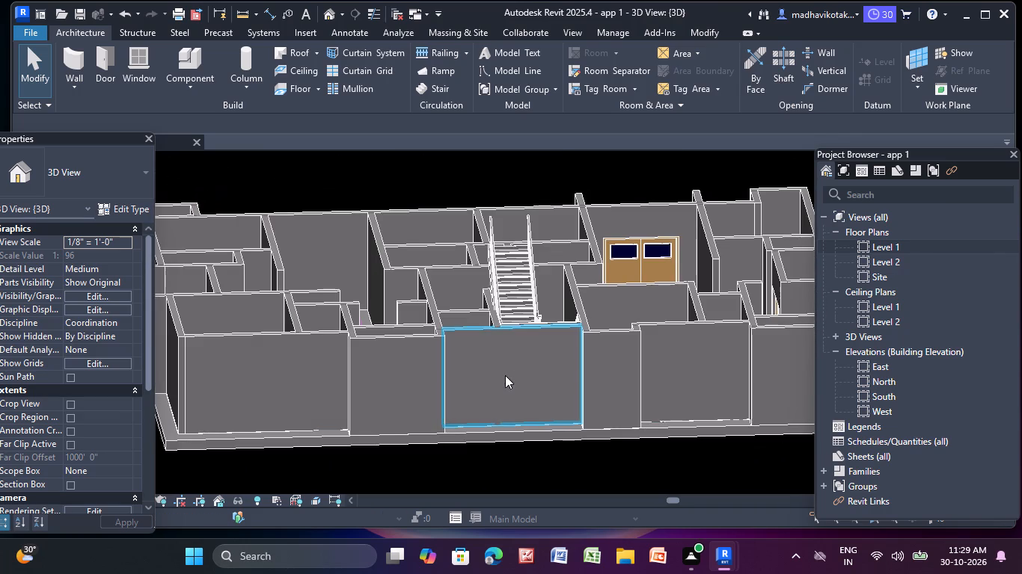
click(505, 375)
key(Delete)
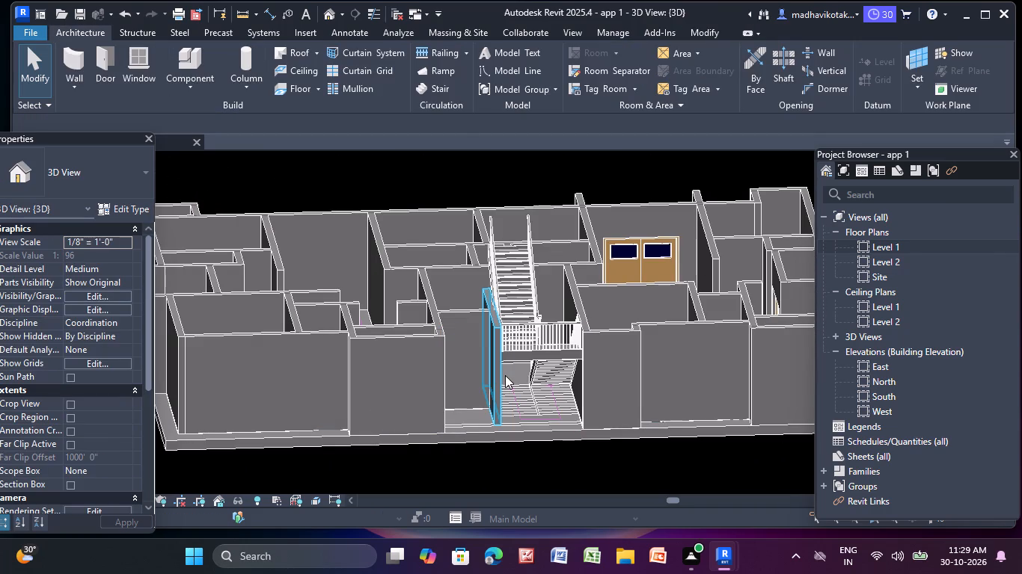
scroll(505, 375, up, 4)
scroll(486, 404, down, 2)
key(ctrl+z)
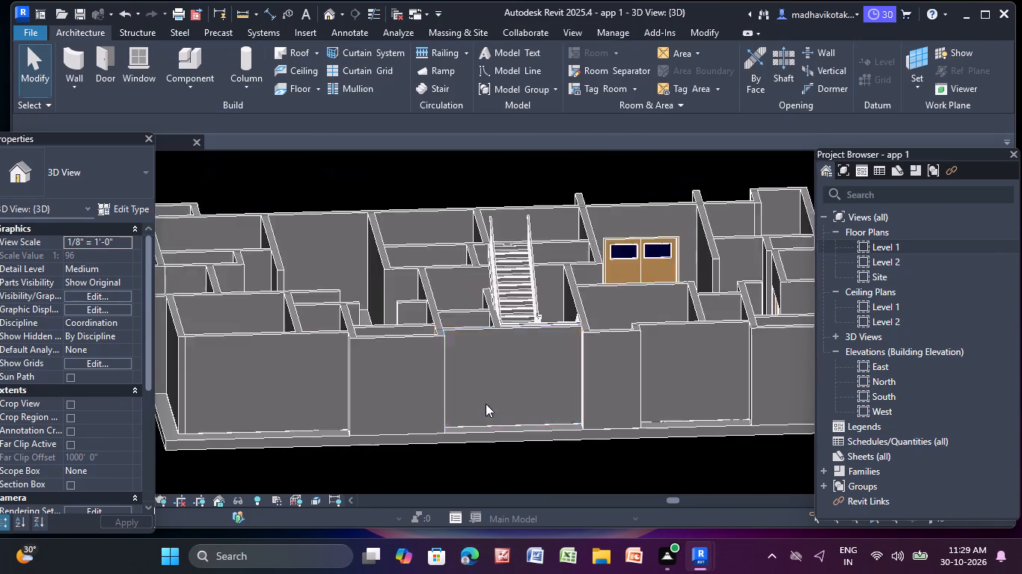
Delete the Generic -4.5" p outer wall on the east side of the staircase and lift.
click(535, 345)
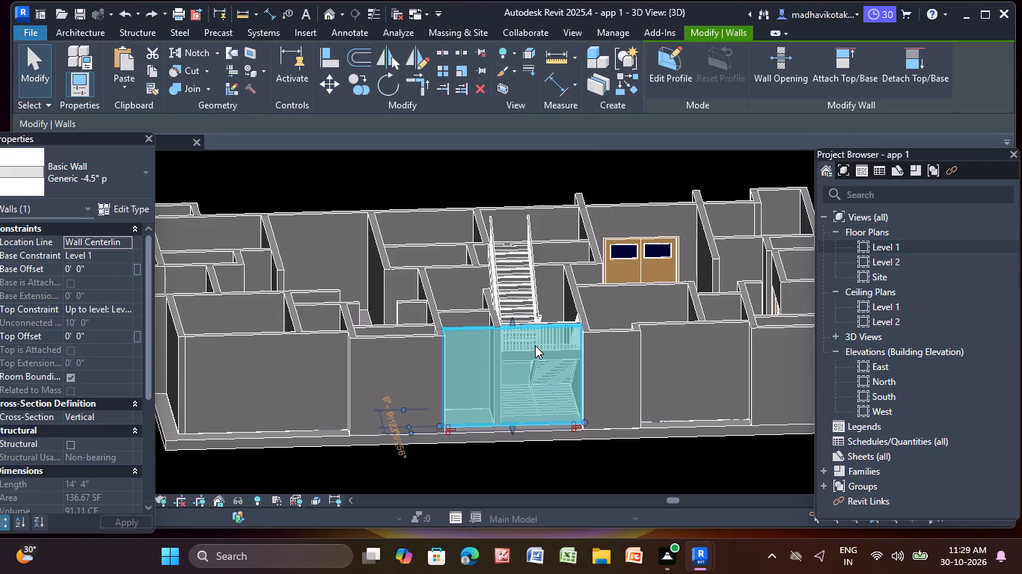
key(Delete)
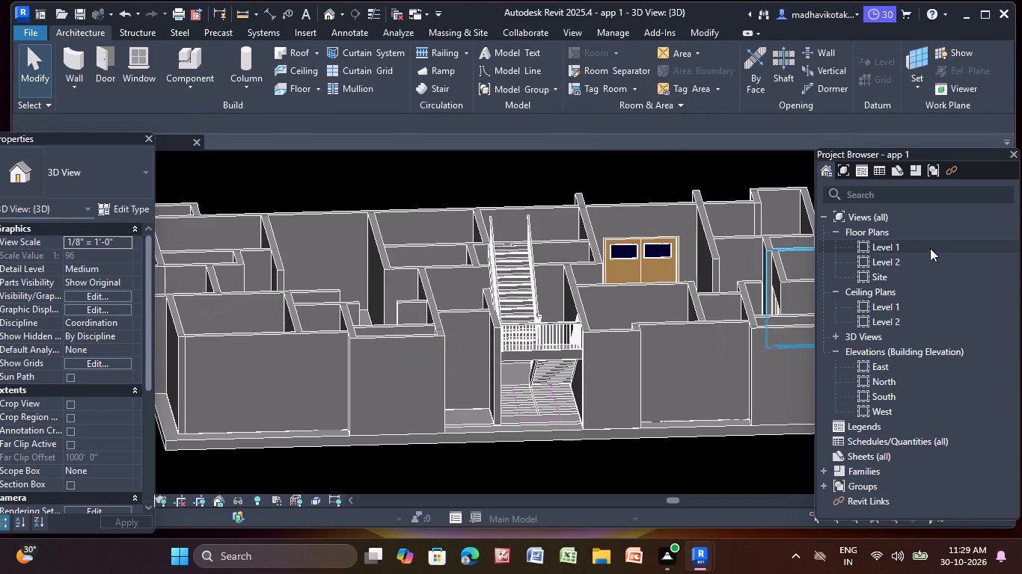
On the Level 1 plan, draw a Generic - 9" w wall about 5' 9" long closing the east side of the lift.
double_click(930, 248)
scroll(741, 276, down, 4)
middle_drag(732, 286, 544, 335)
scroll(486, 270, up, 8)
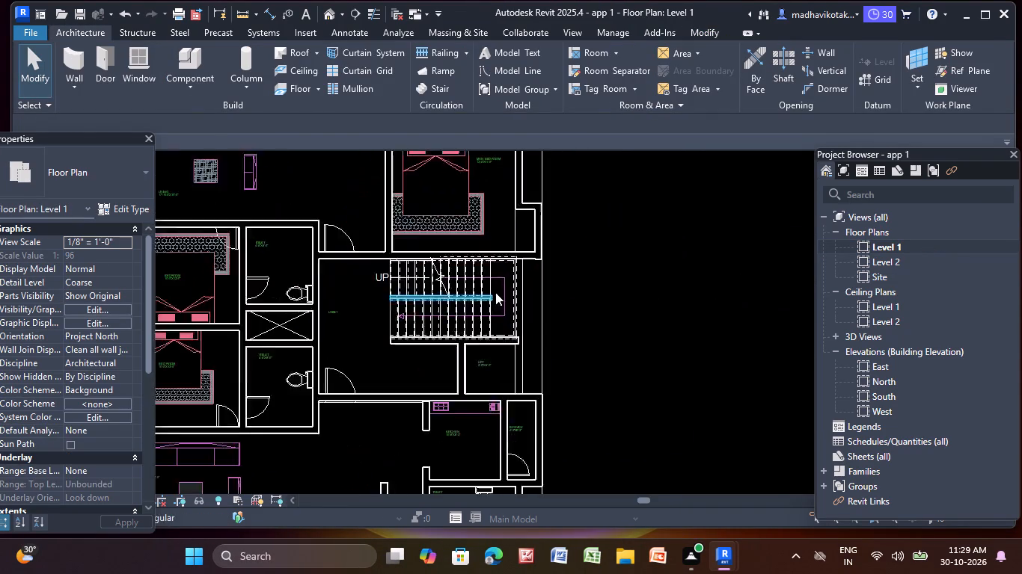
scroll(495, 292, up, 1)
middle_drag(508, 357, 486, 304)
scroll(486, 304, up, 1)
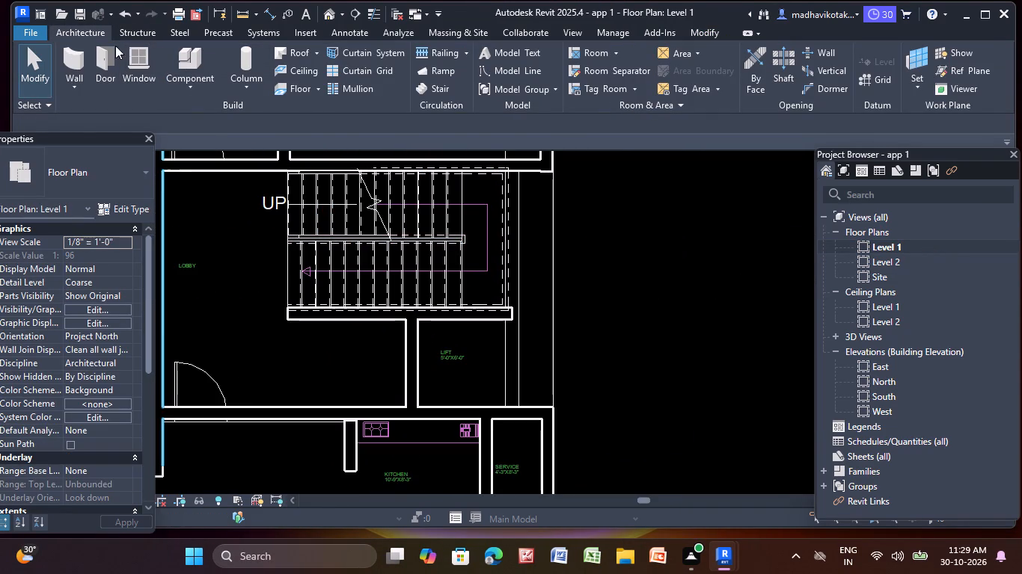
click(70, 60)
click(103, 170)
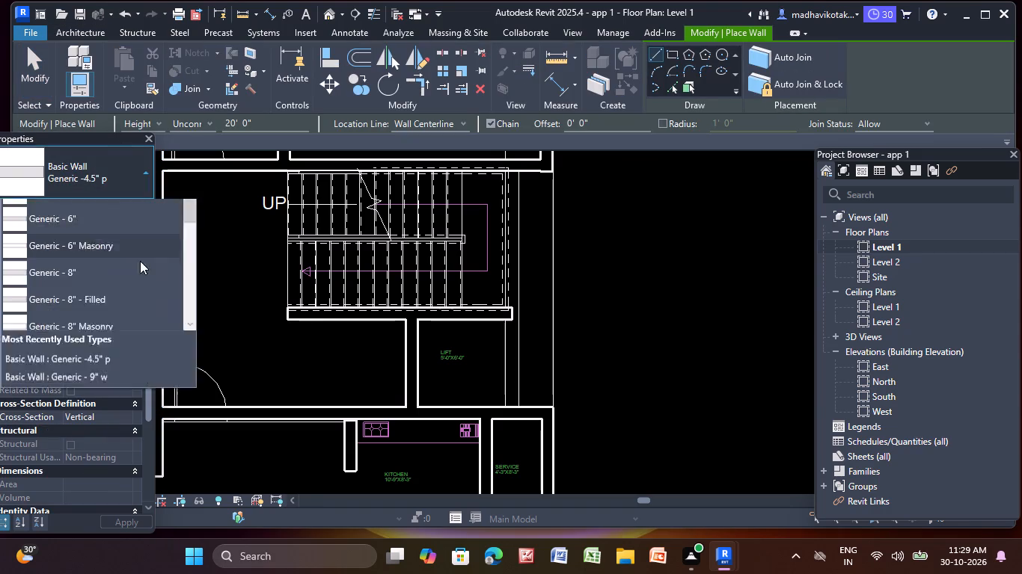
click(79, 472)
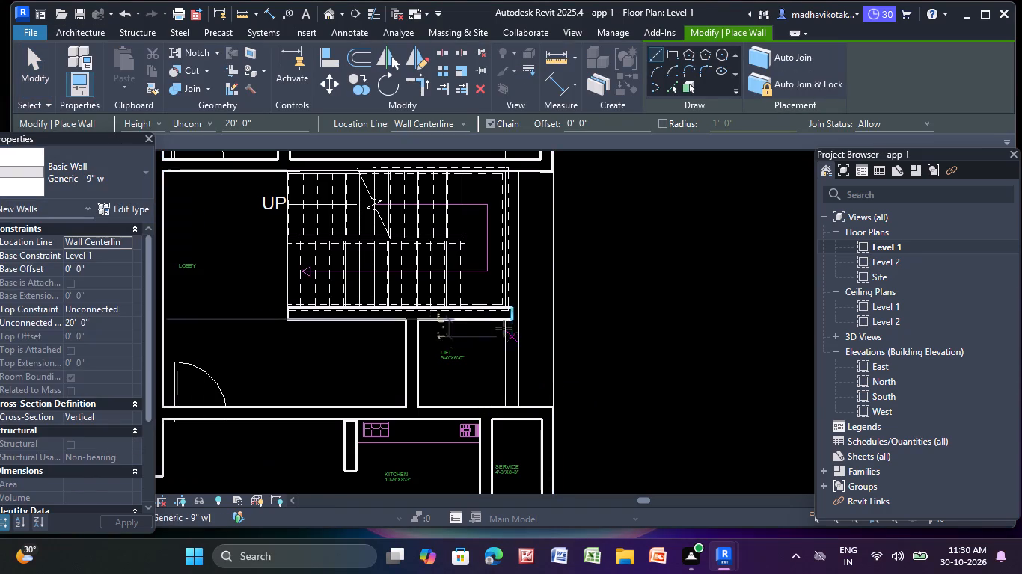
scroll(508, 319, up, 3)
scroll(513, 312, down, 4)
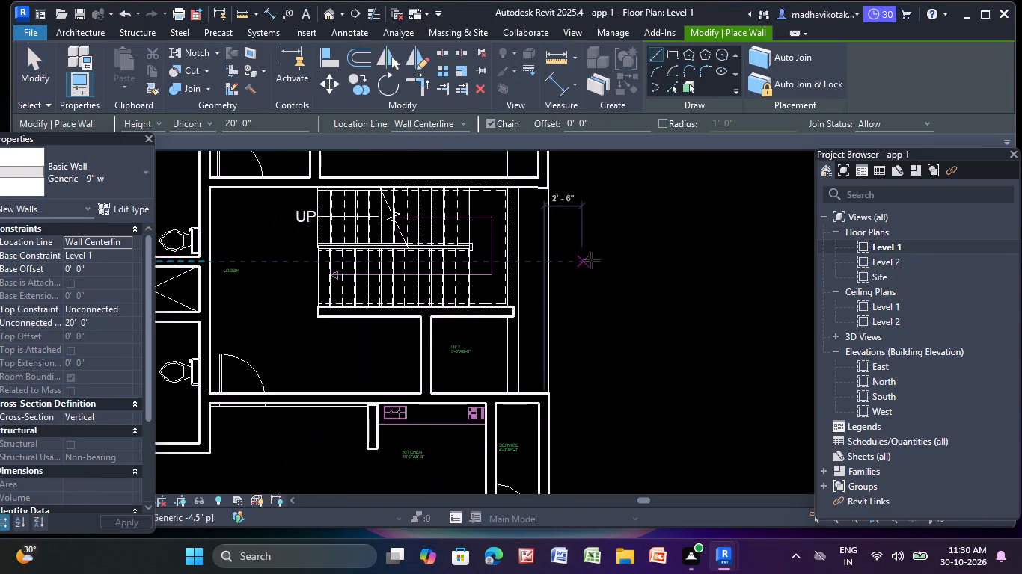
scroll(512, 306, up, 8)
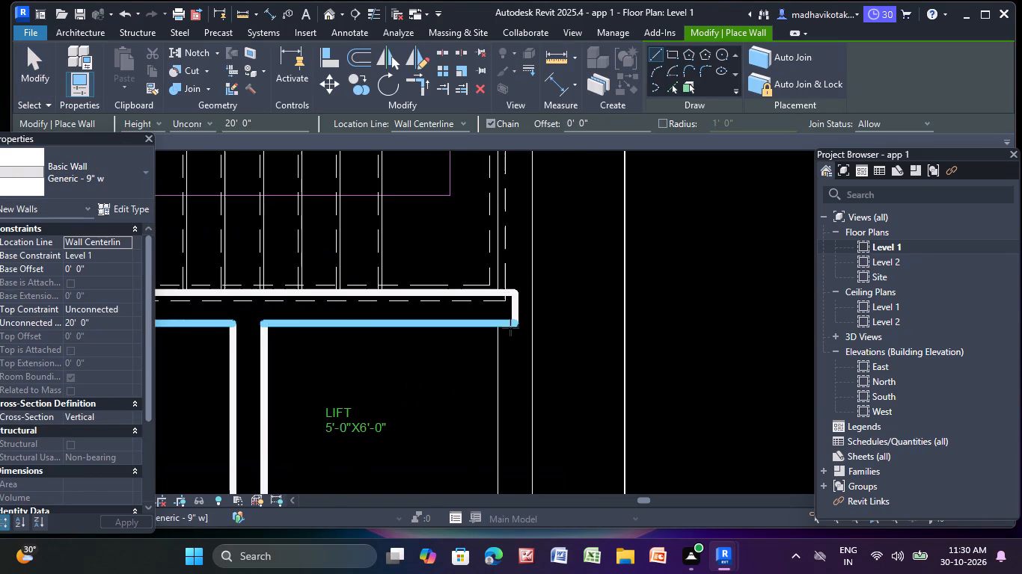
click(514, 324)
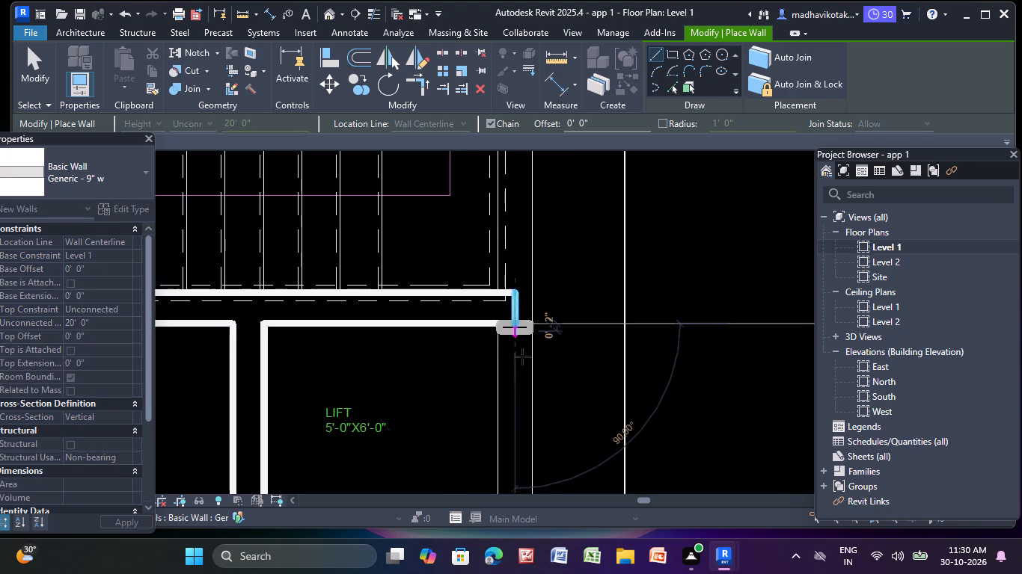
middle_drag(515, 394, 518, 178)
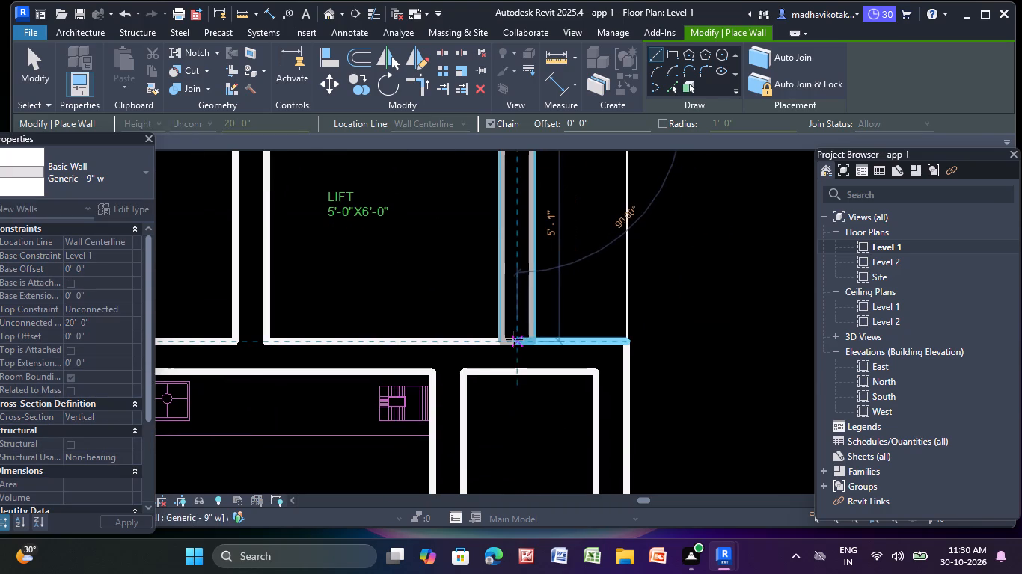
click(514, 339)
key(Escape)
key(Escape)
In the 3D view, set the new lift wall's top constraint up to Level 2 and deselect it.
scroll(571, 247, down, 5)
middle_drag(571, 247, 570, 250)
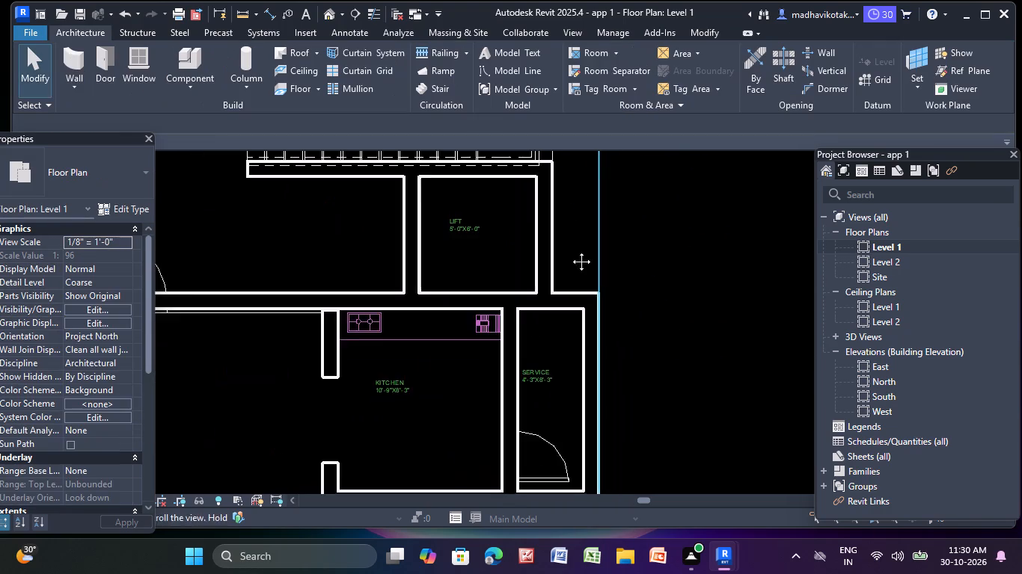
middle_drag(570, 250, 552, 282)
scroll(551, 283, down, 8)
middle_drag(551, 290, 450, 362)
scroll(297, 28, up, 1)
click(334, 17)
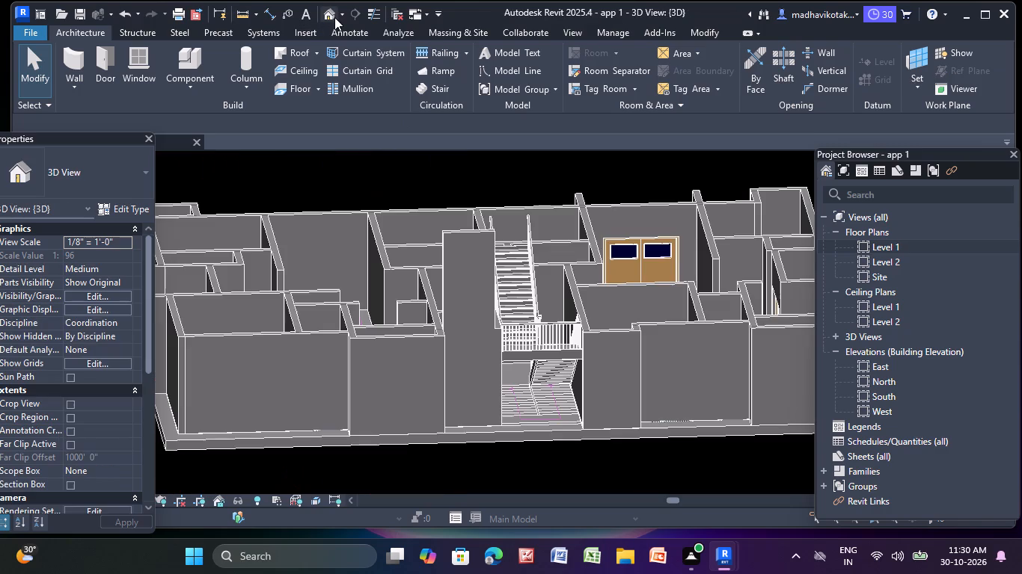
scroll(481, 345, up, 2)
click(474, 277)
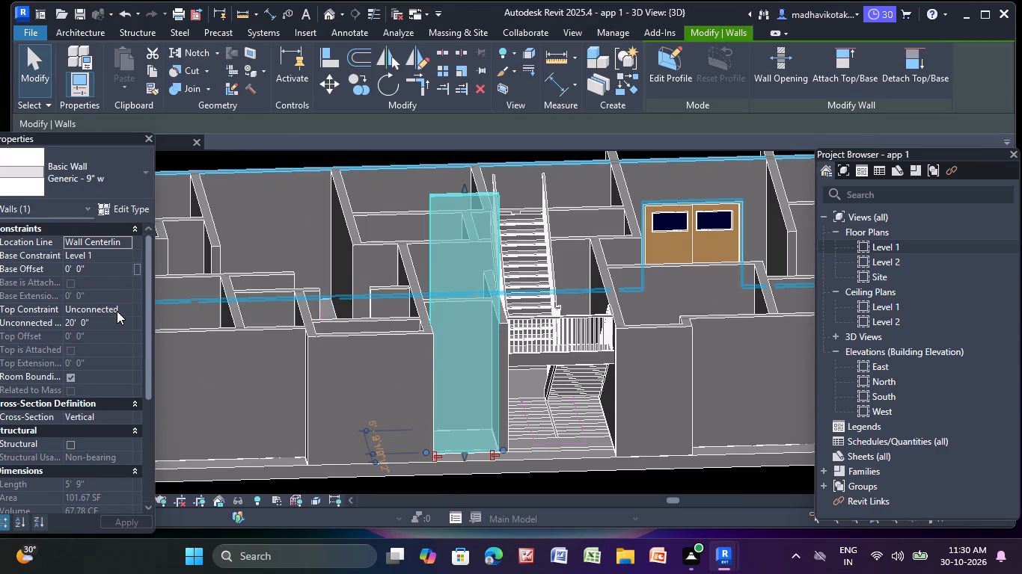
click(122, 306)
click(141, 345)
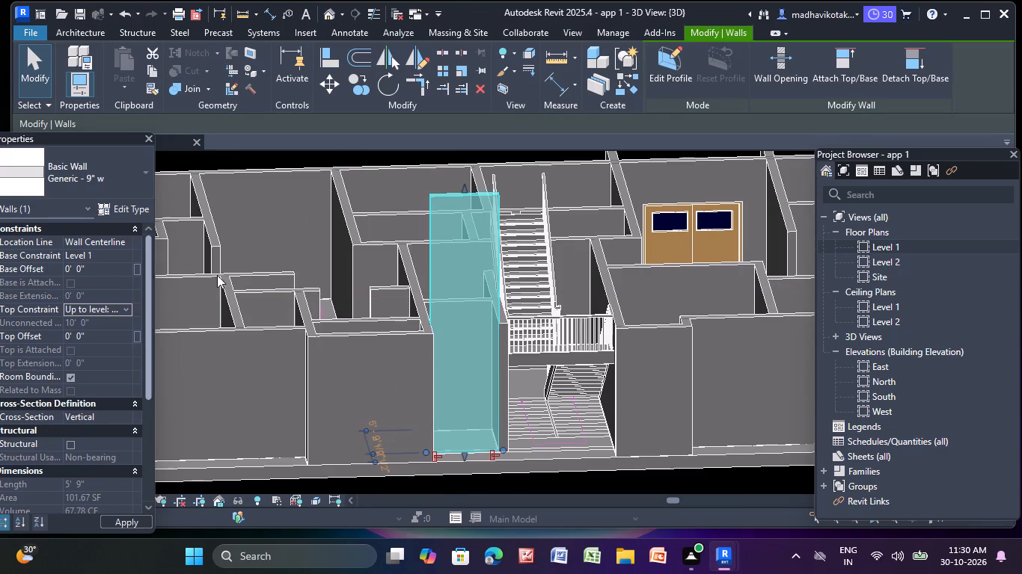
key(Escape)
key(Escape)
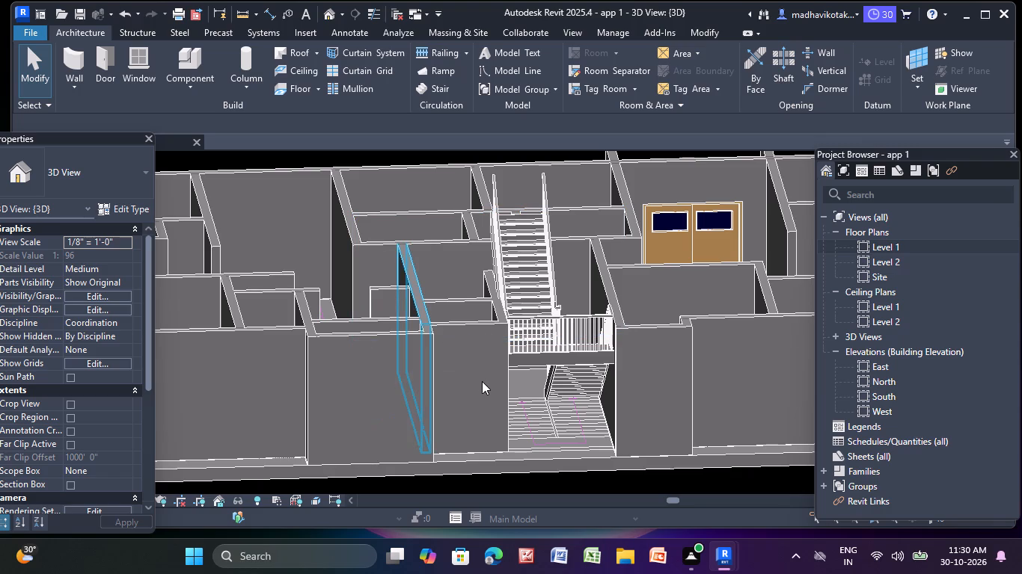
Examine the 3D model around the lift wall, the open staircase side and the other facades.
middle_drag(483, 381, 471, 329)
scroll(438, 332, up, 3)
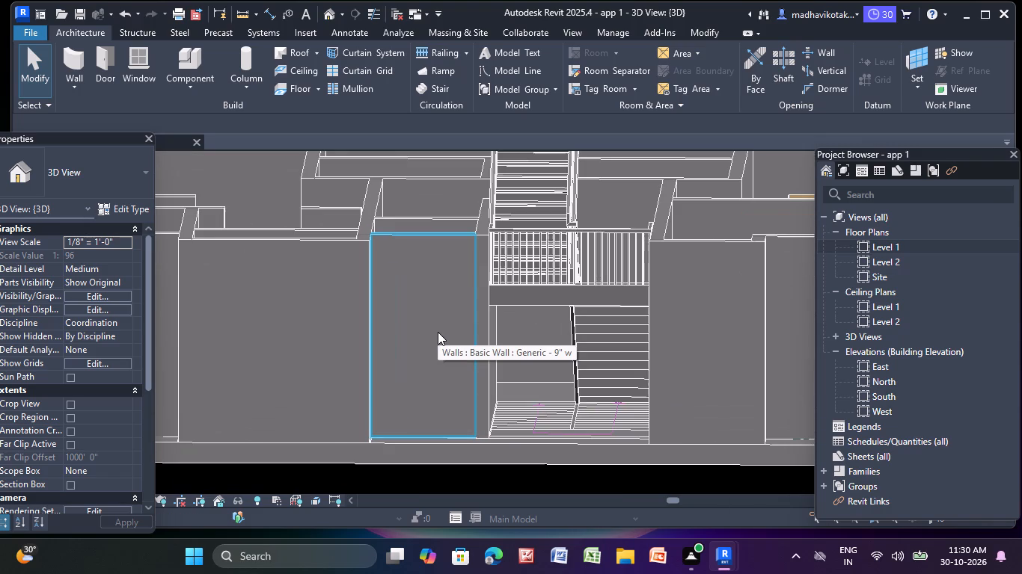
shift+scroll(438, 332, down, 1)
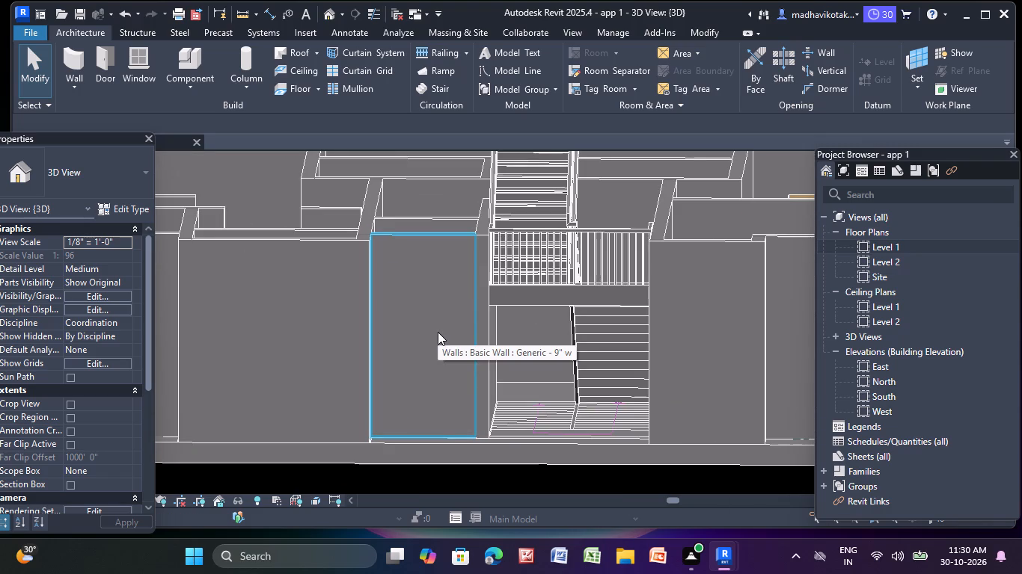
key(Escape)
scroll(438, 332, down, 4)
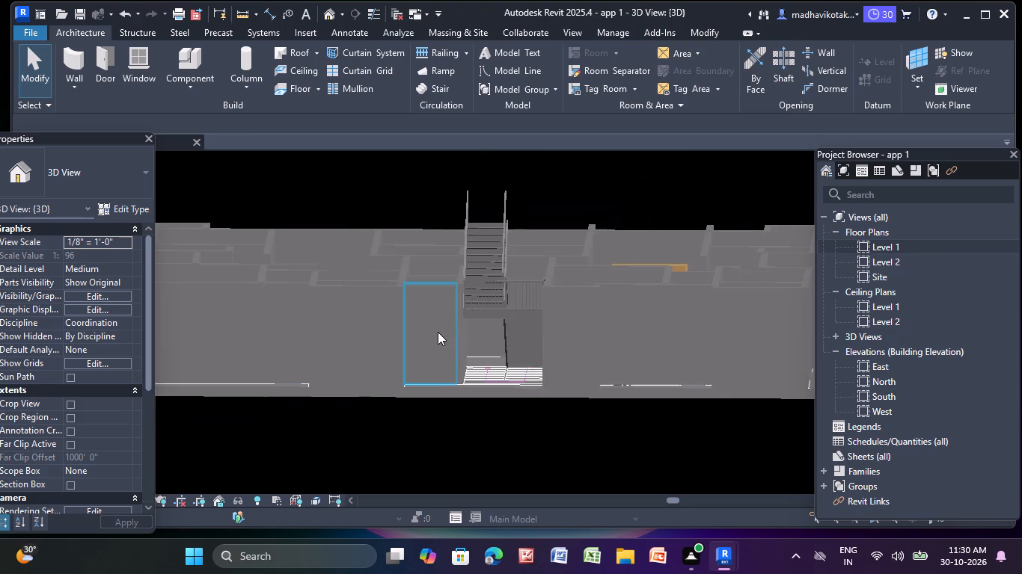
scroll(438, 332, down, 2)
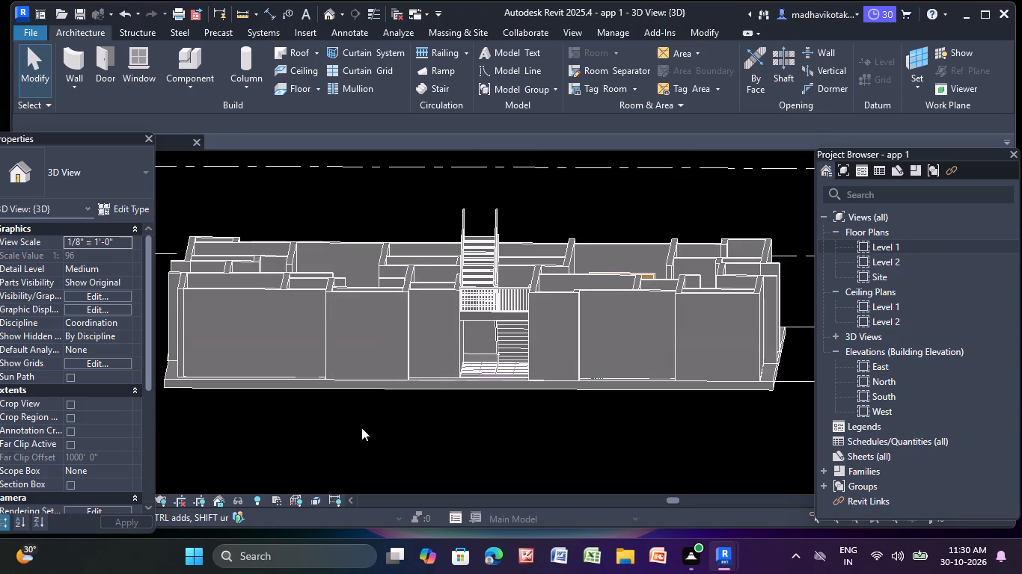
shift+middle_drag(364, 425, 674, 425)
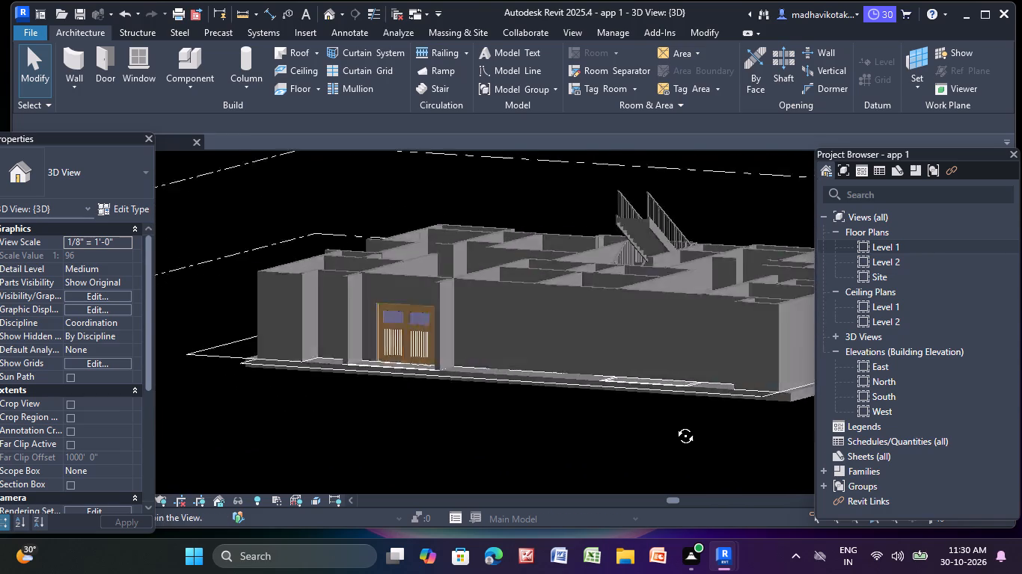
shift+middle_drag(674, 425, 697, 423)
scroll(518, 345, up, 5)
scroll(516, 344, down, 6)
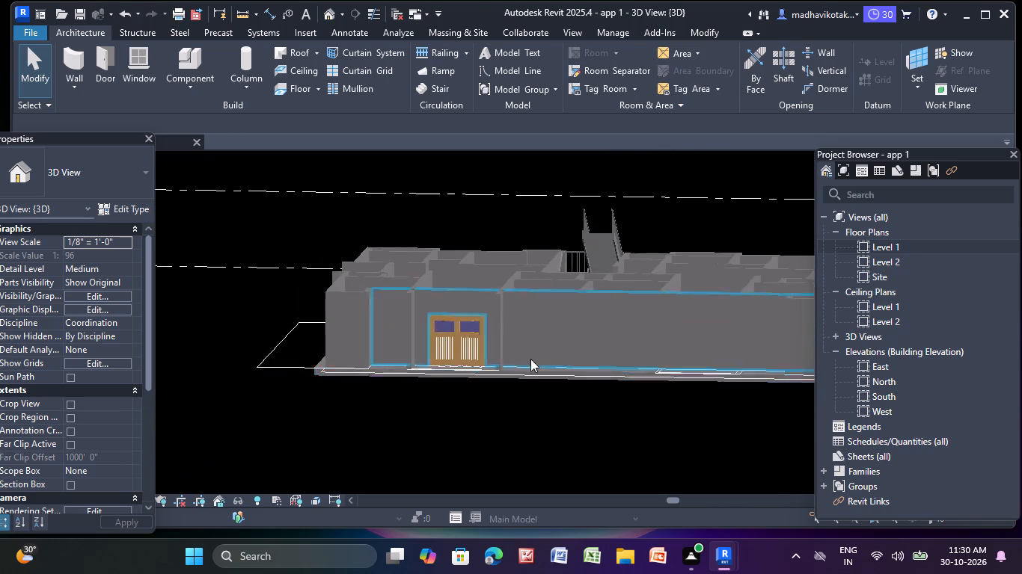
shift+middle_drag(503, 405, 355, 380)
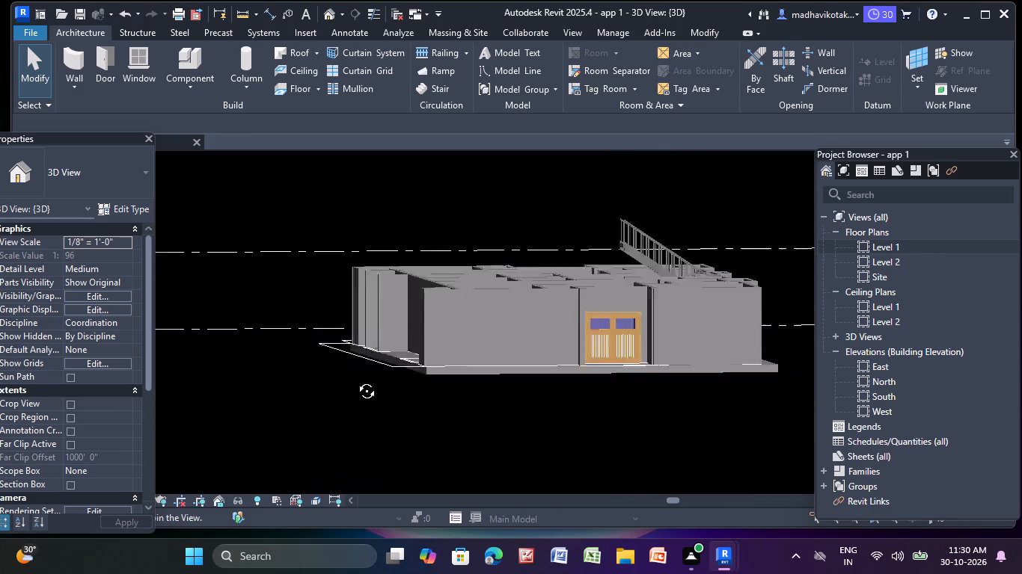
shift+middle_drag(355, 380, 162, 381)
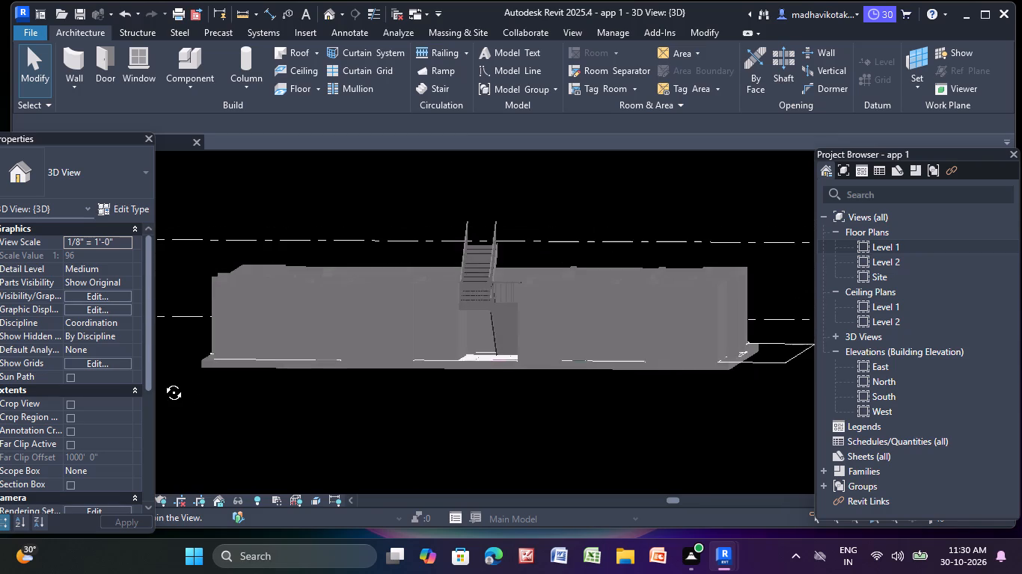
shift+middle_drag(162, 381, 178, 371)
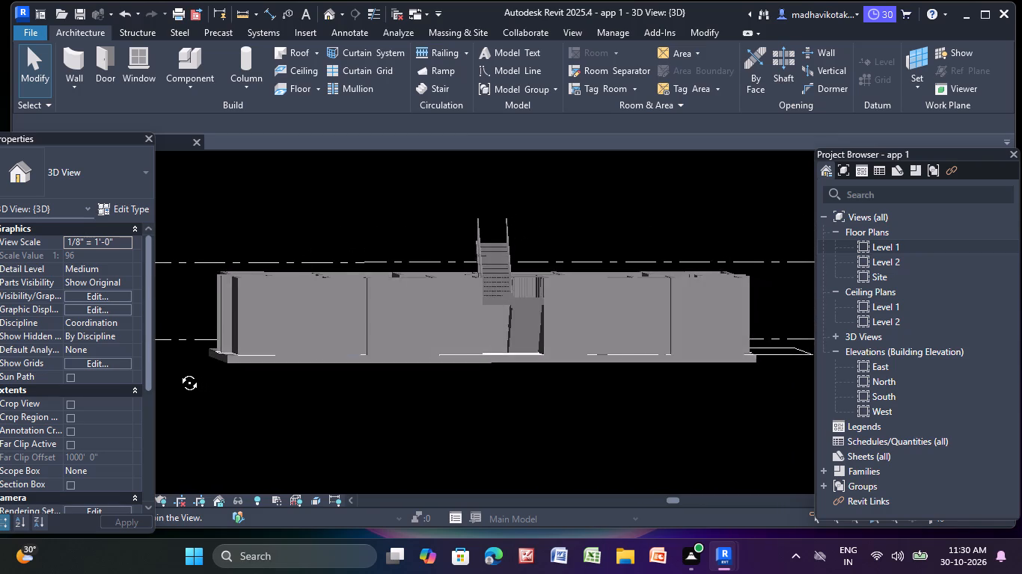
shift+middle_drag(178, 371, 174, 371)
Return to the Level 1 plan and load the Autodesk door families Doors_ExtSgl_5 and Doors_ExtSgl_6.
double_click(894, 244)
scroll(521, 254, down, 1)
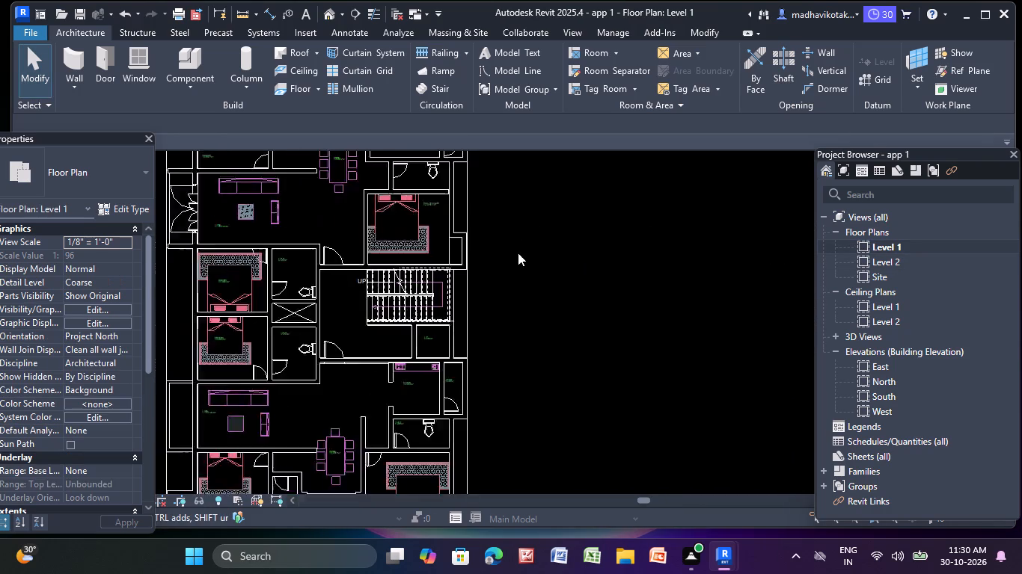
scroll(518, 253, down, 6)
middle_drag(525, 265, 599, 320)
scroll(470, 250, up, 5)
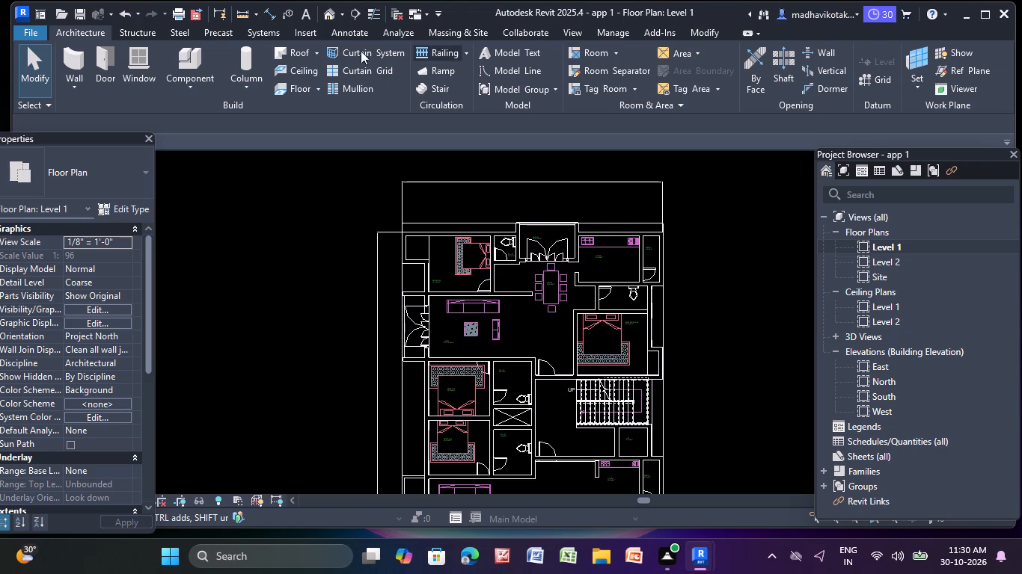
click(309, 28)
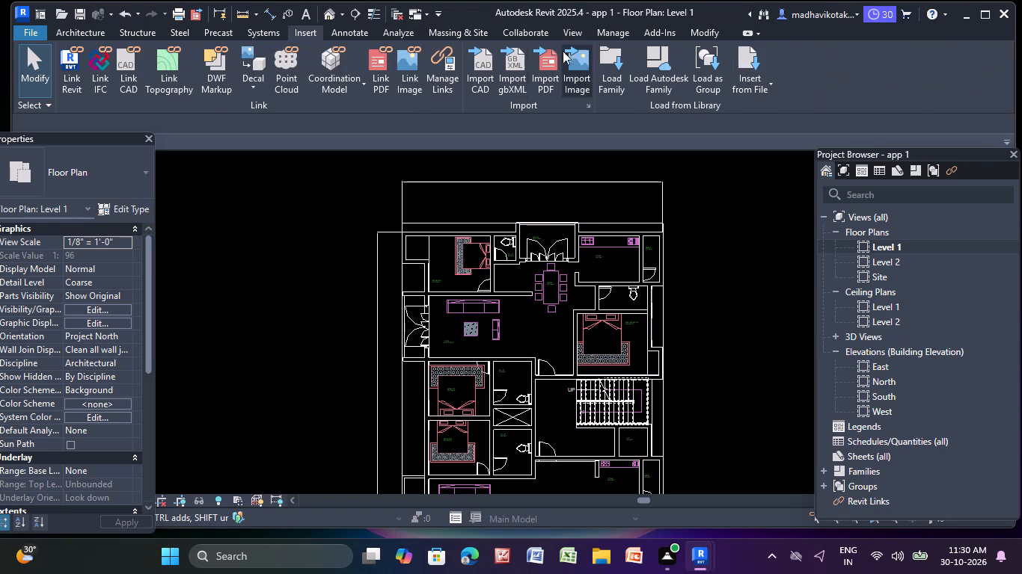
click(658, 64)
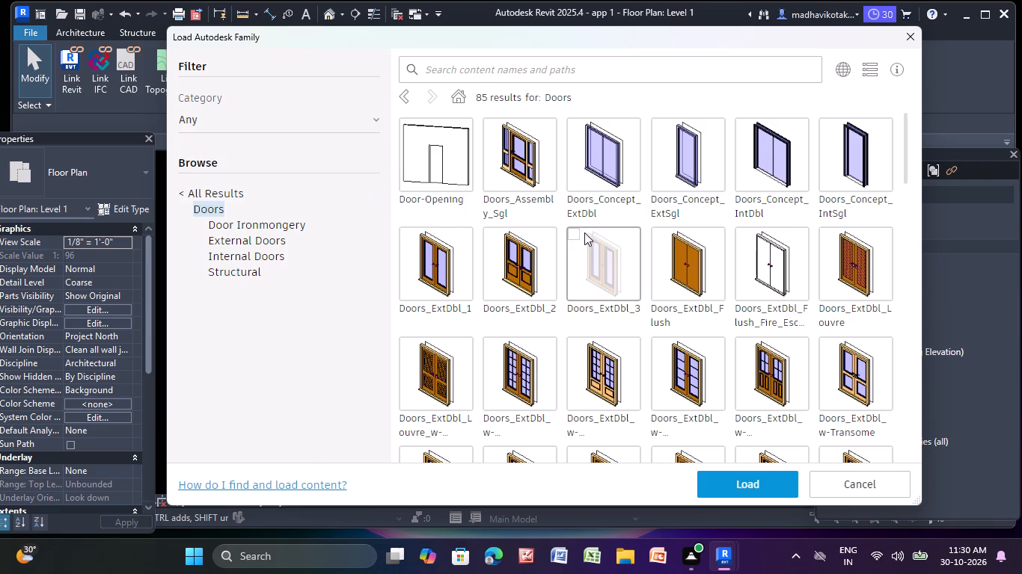
scroll(593, 255, down, 5)
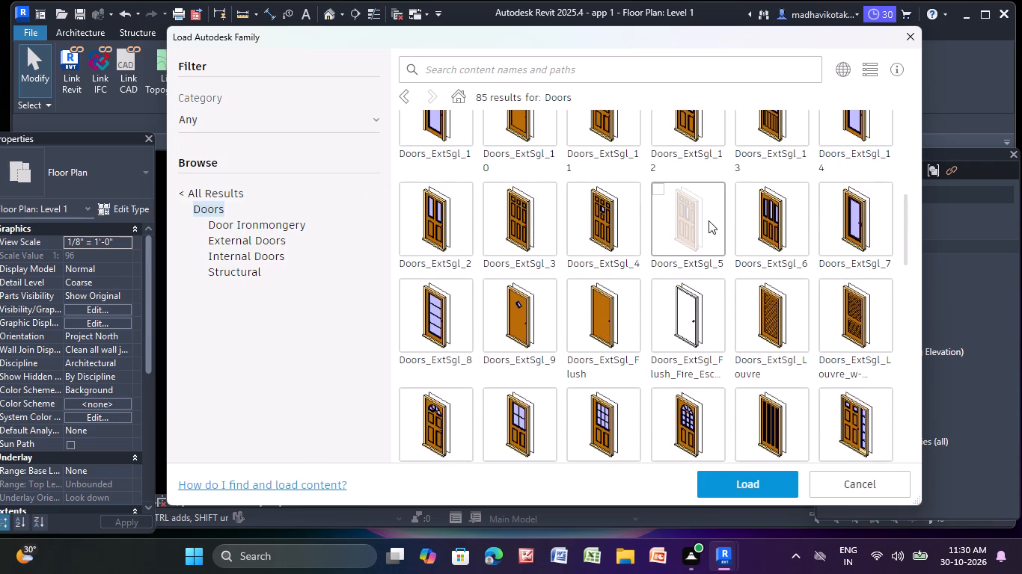
click(692, 215)
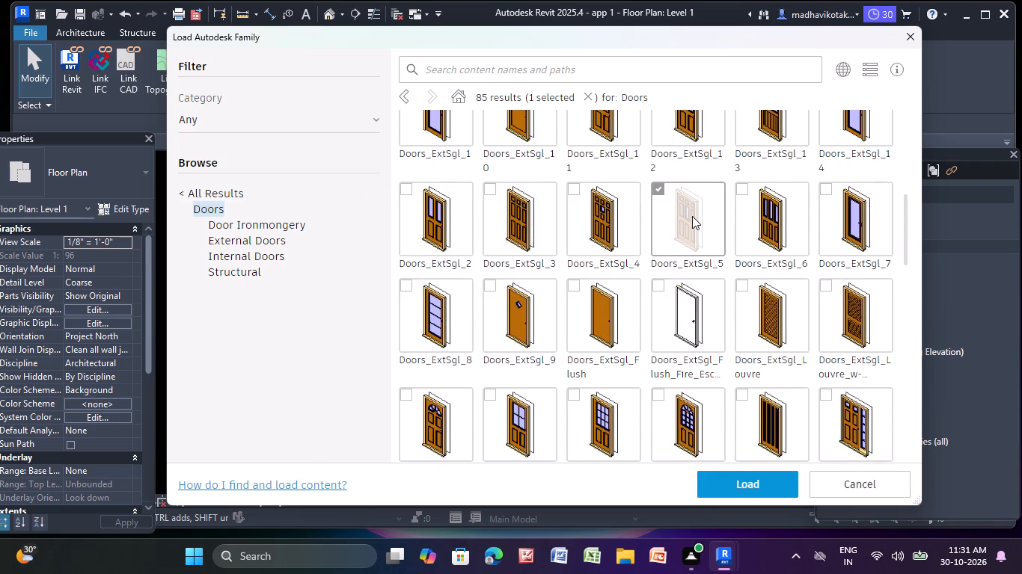
click(762, 220)
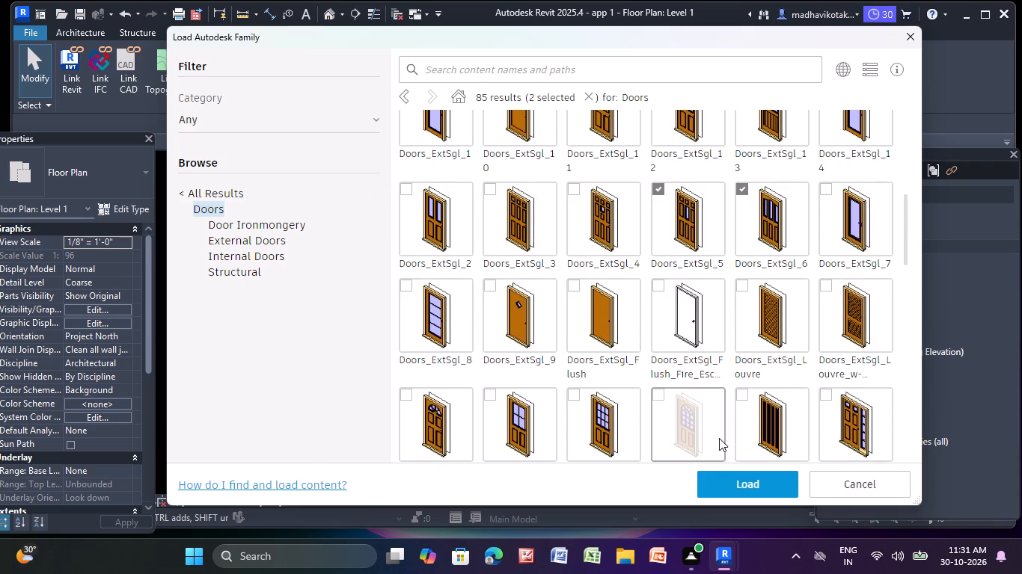
click(720, 480)
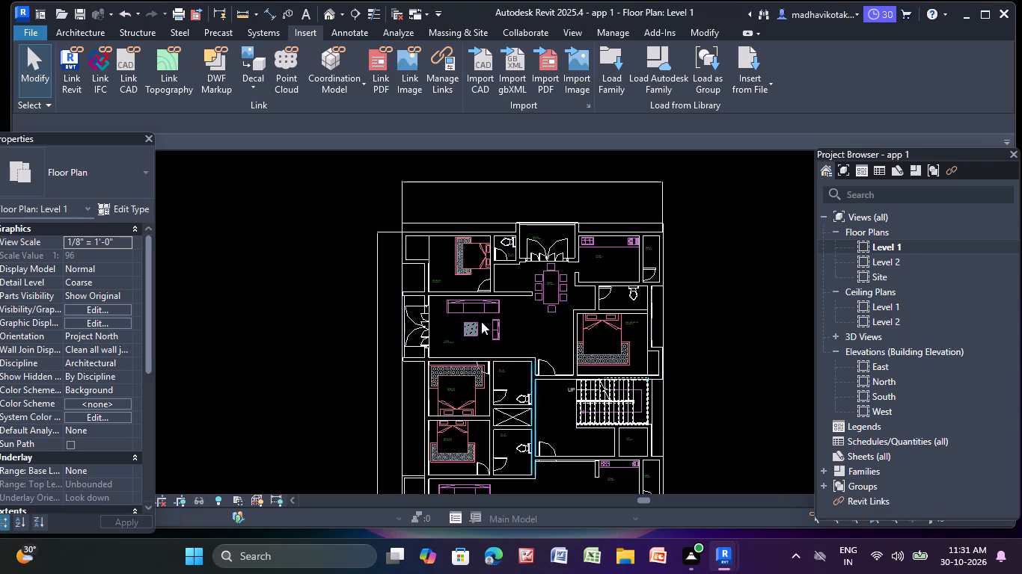
Place a Doors_ExtSgl_6 1010x2110mm door in the east wall of the north-west bedroom, about 2' 9" from its south wall.
click(83, 28)
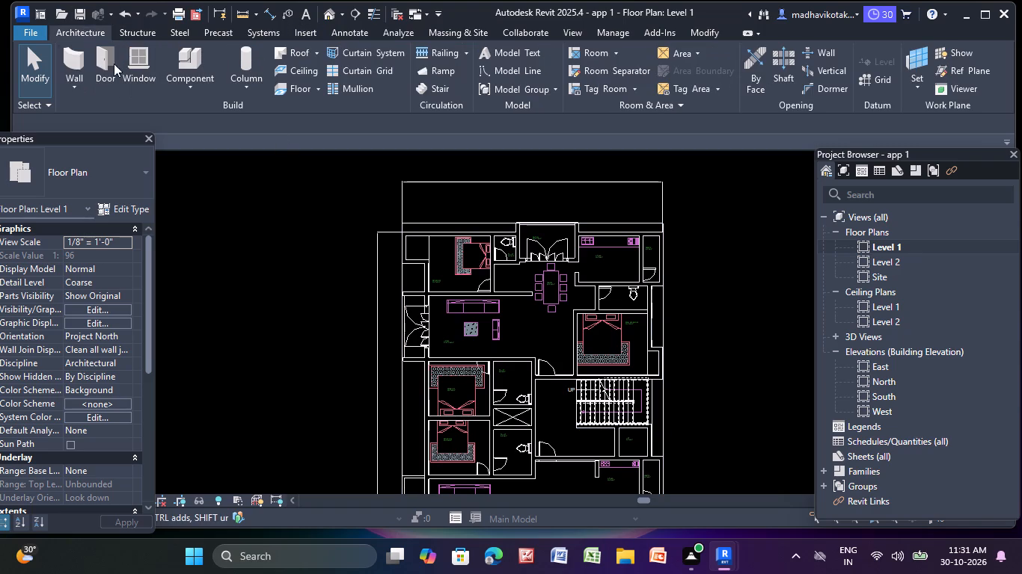
click(101, 52)
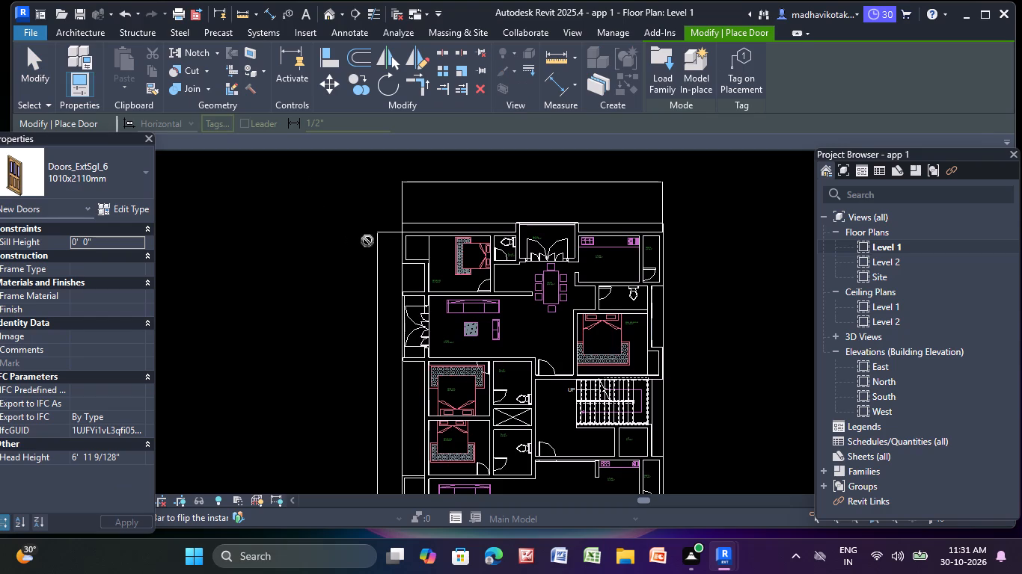
scroll(515, 265, up, 8)
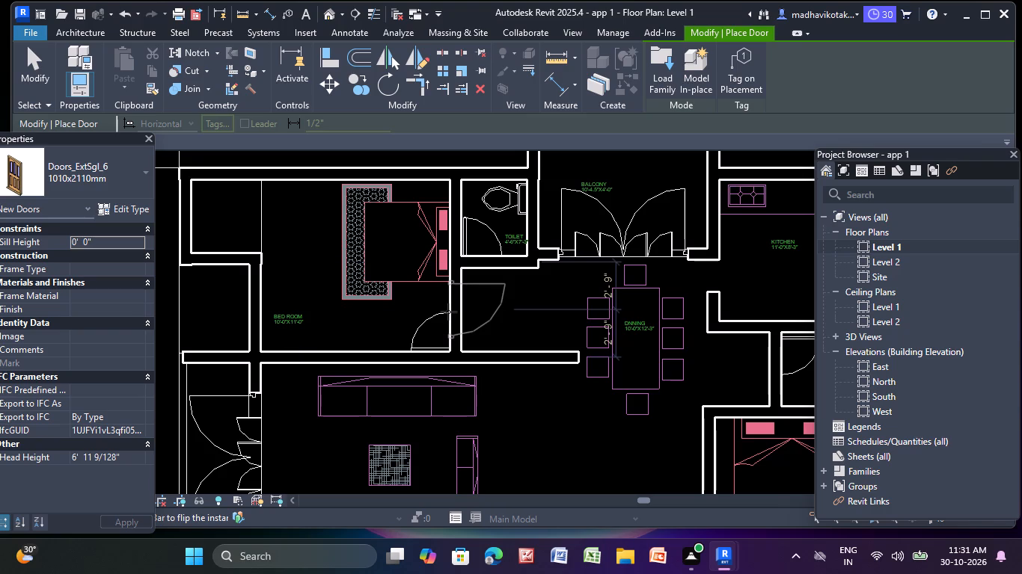
click(448, 312)
Place a Doors_ExtSgl_6 1010x2110mm door in the master bedroom's west wall, about 2' 6" from the wall beside the stairs.
middle_drag(542, 316, 539, 314)
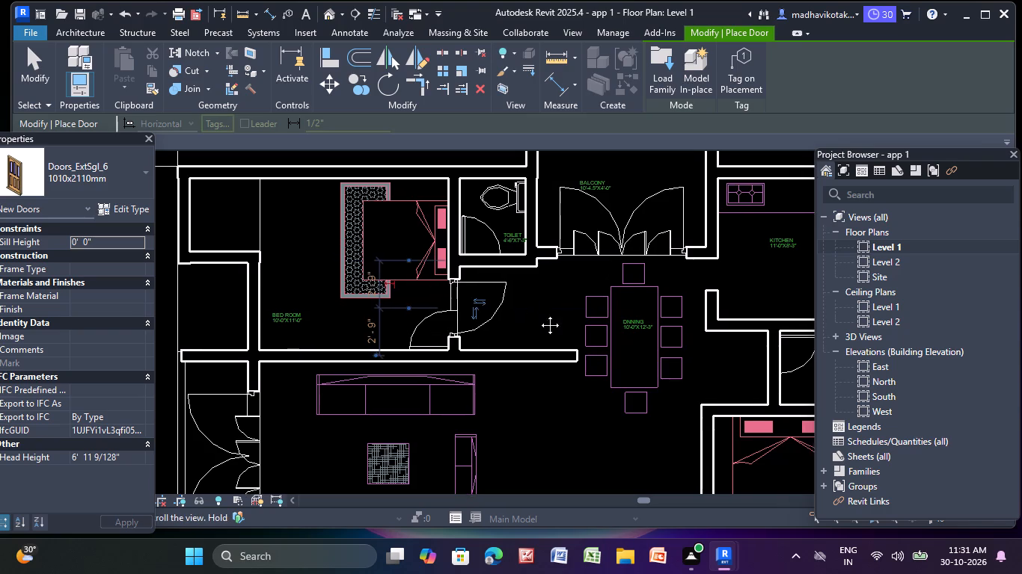
middle_drag(539, 314, 410, 223)
scroll(410, 223, down, 2)
middle_drag(411, 238, 391, 134)
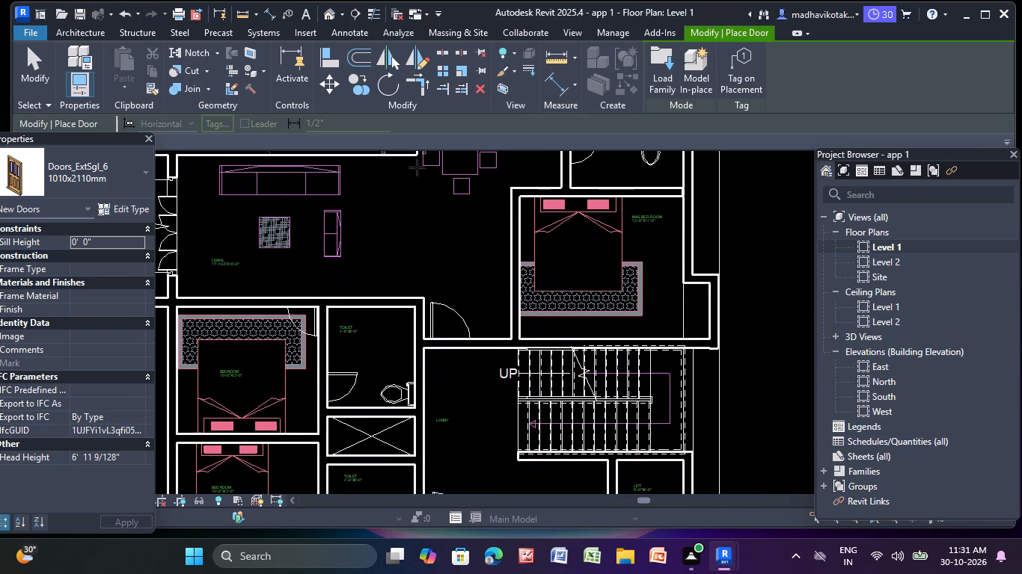
scroll(512, 332, up, 5)
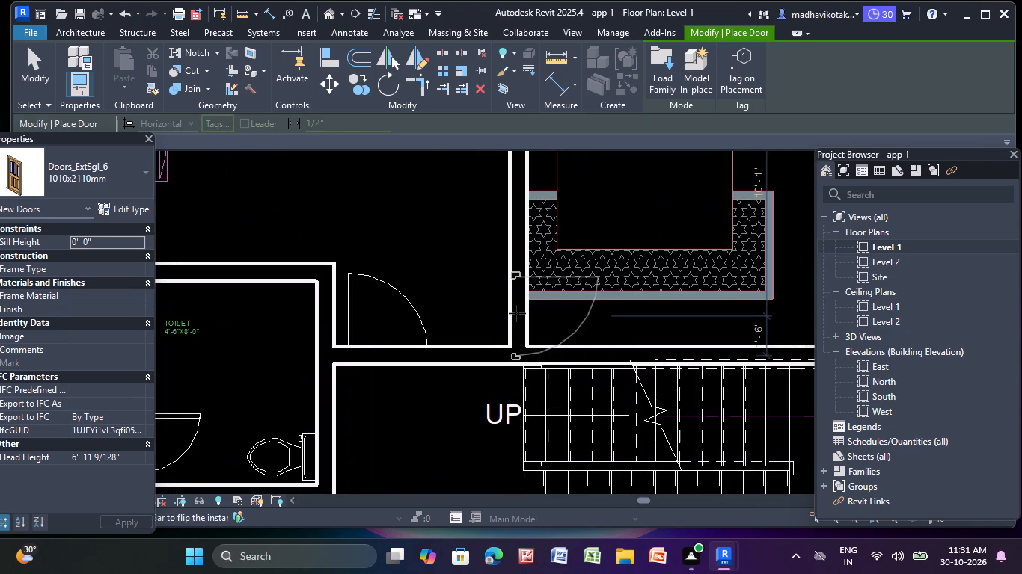
scroll(522, 296, down, 6)
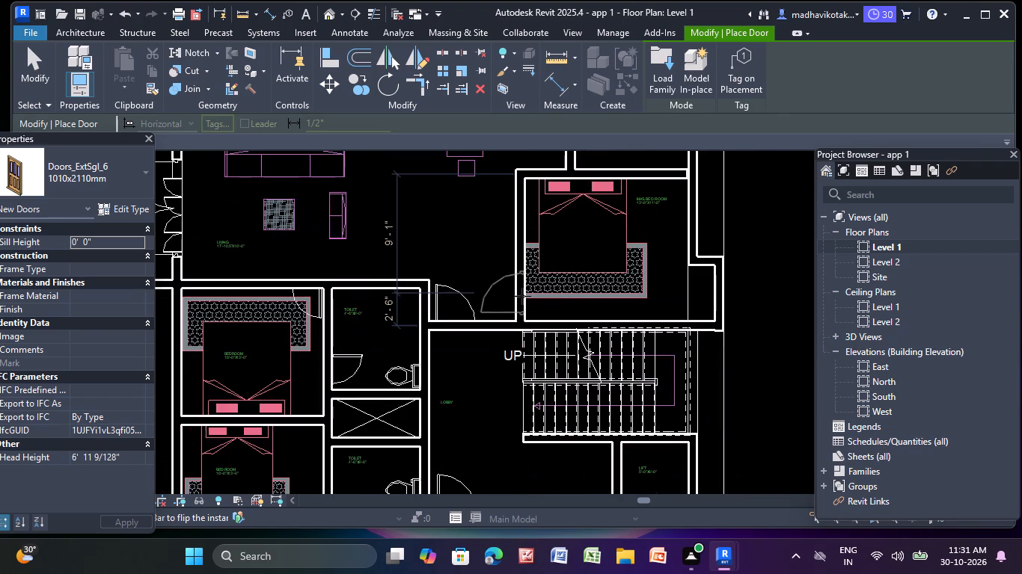
middle_drag(522, 296, 489, 344)
scroll(497, 226, up, 5)
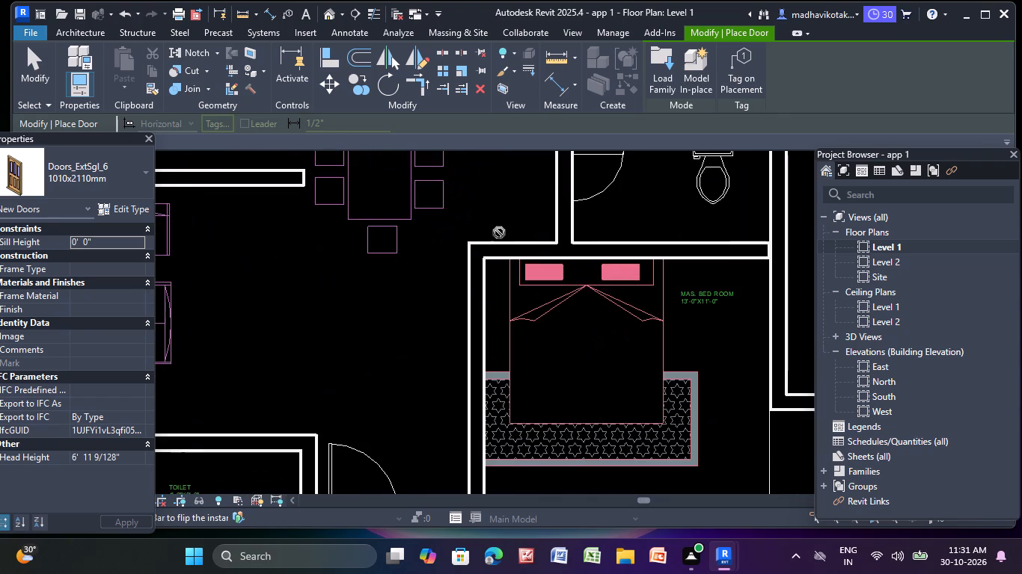
scroll(498, 247, down, 4)
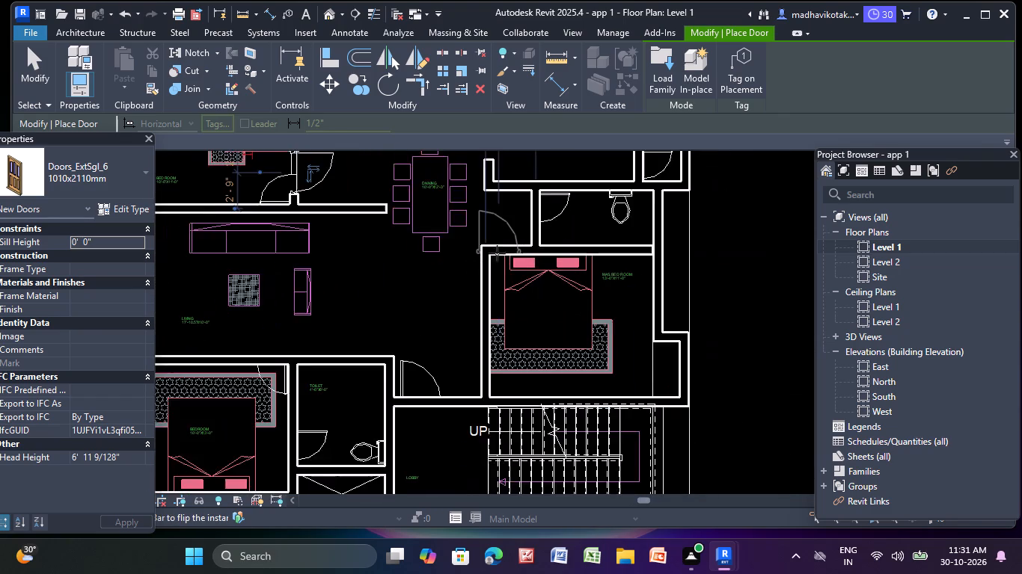
middle_drag(497, 253, 443, 195)
scroll(435, 328, up, 3)
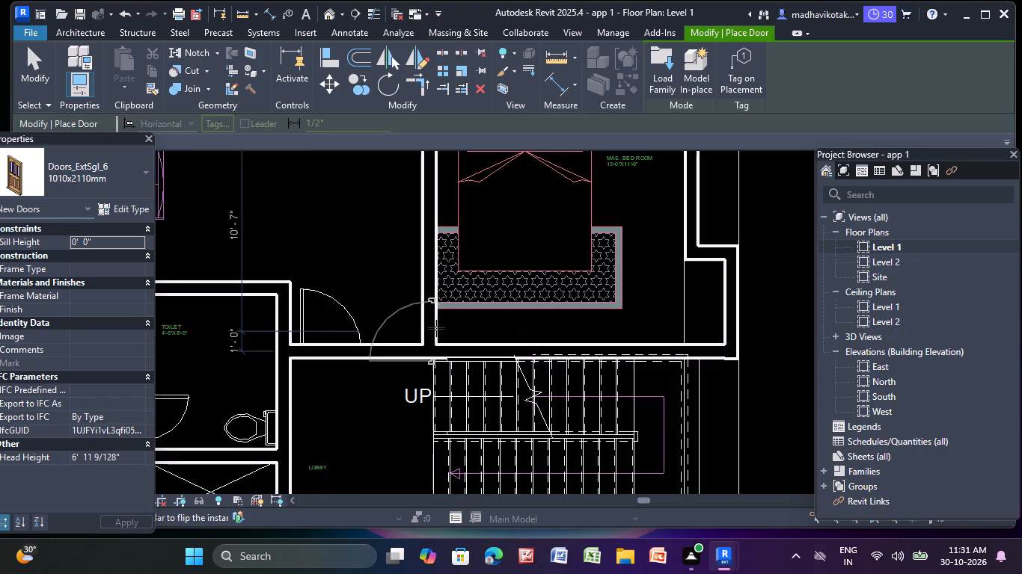
click(426, 303)
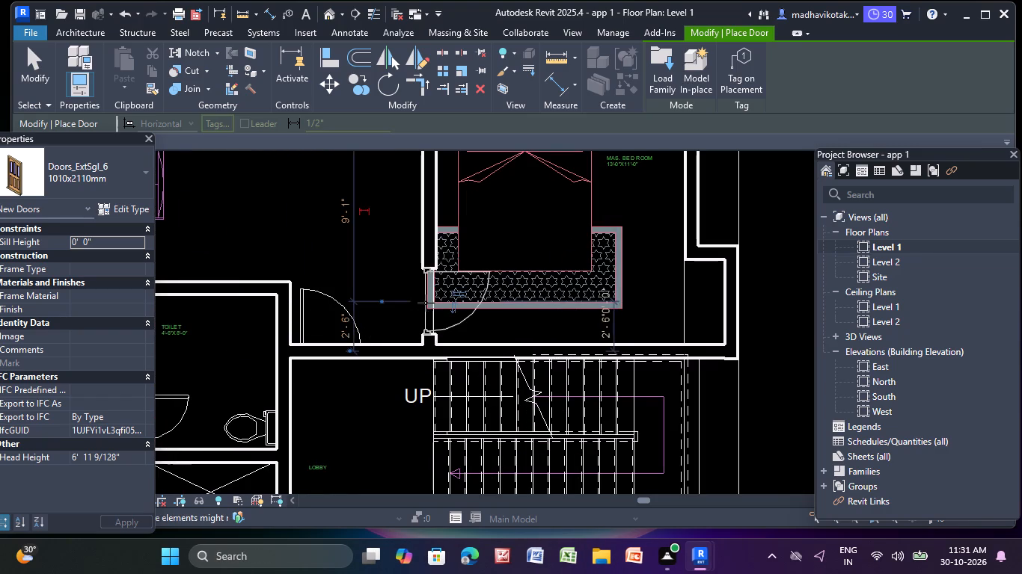
Place 1010x2110mm doors in the north wall of the upper middle bedroom and the south wall of the lower middle bedroom.
scroll(426, 303, down, 5)
middle_drag(426, 303, 557, 220)
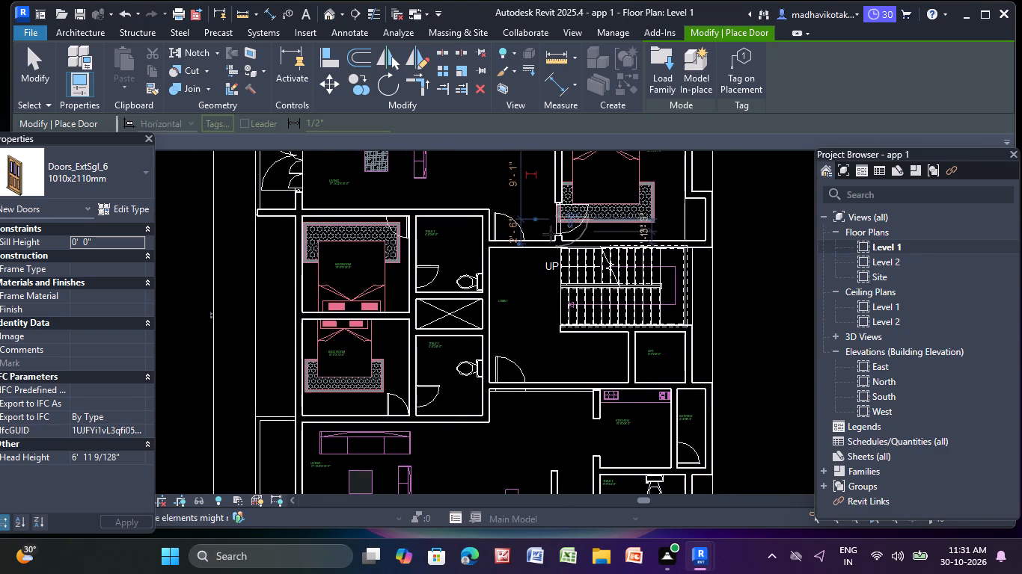
scroll(400, 224, up, 4)
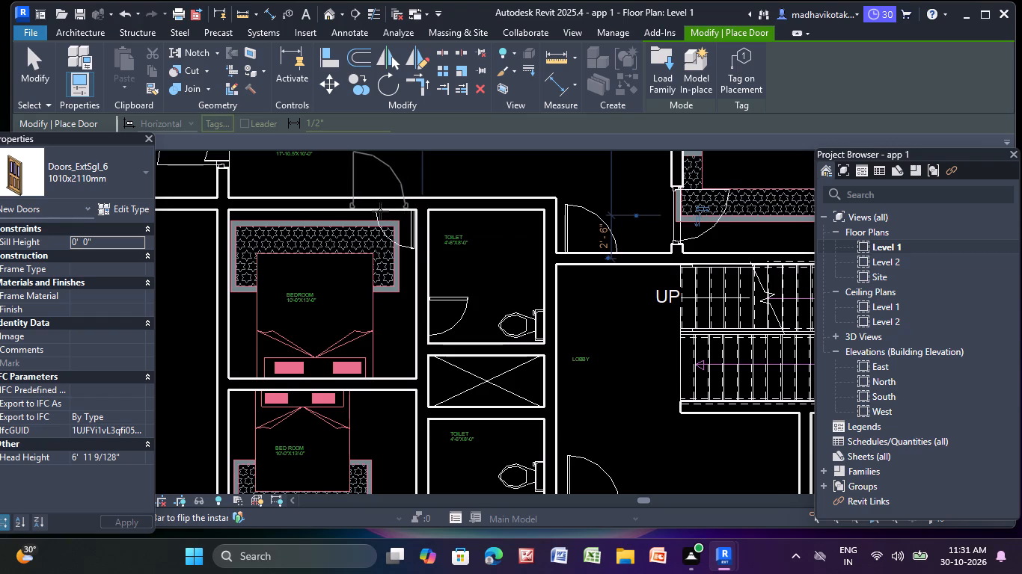
click(380, 211)
scroll(345, 280, down, 4)
middle_drag(339, 298, 314, 190)
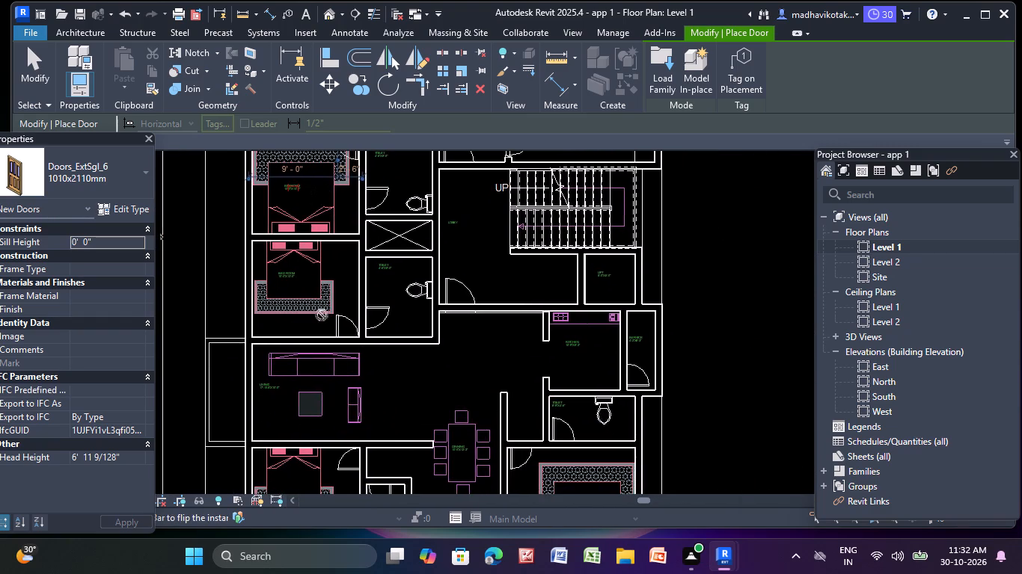
scroll(332, 341, up, 8)
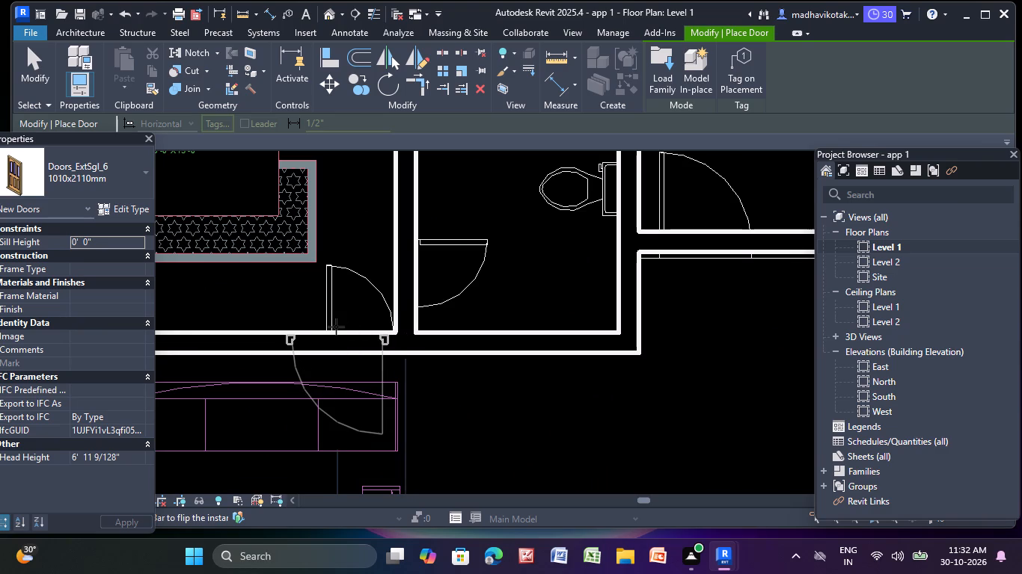
click(334, 332)
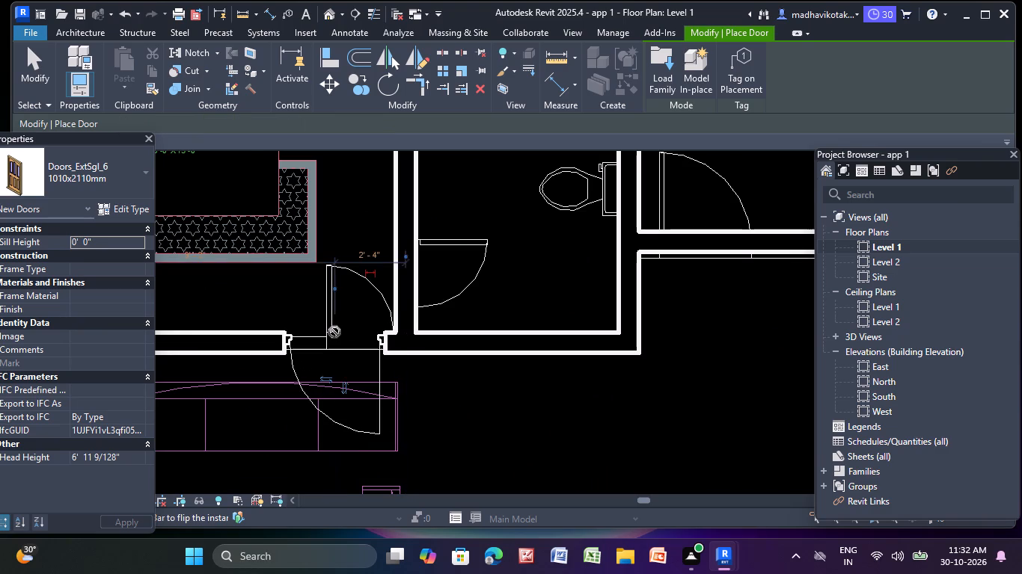
Switch the door type to Doors_ExtSgl_6 910x2110mm and place one in the south-west bedroom's east wall, above the toilet.
scroll(334, 332, down, 6)
middle_drag(388, 392, 328, 88)
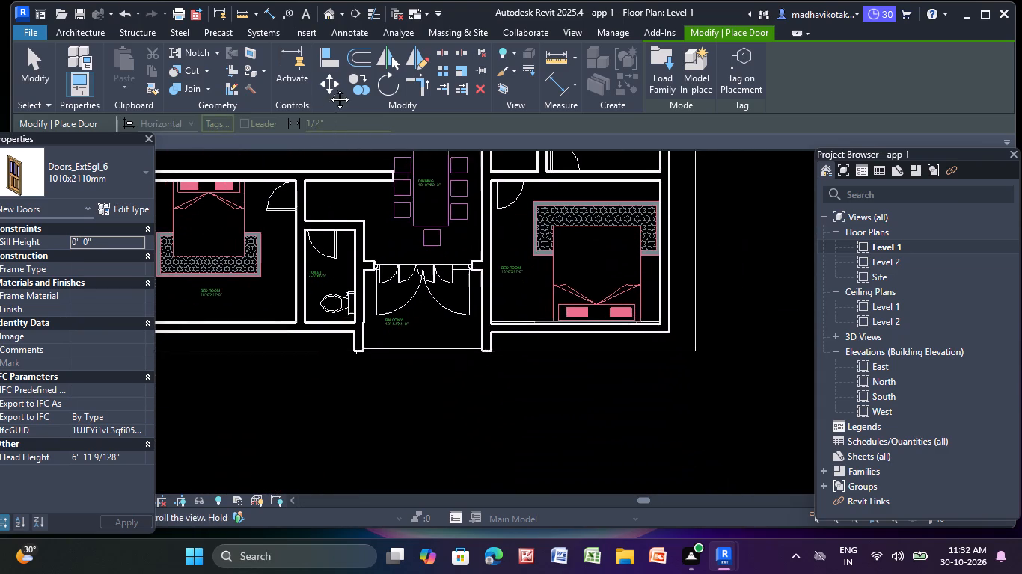
middle_drag(328, 88, 331, 84)
middle_drag(291, 182, 293, 229)
scroll(293, 229, up, 1)
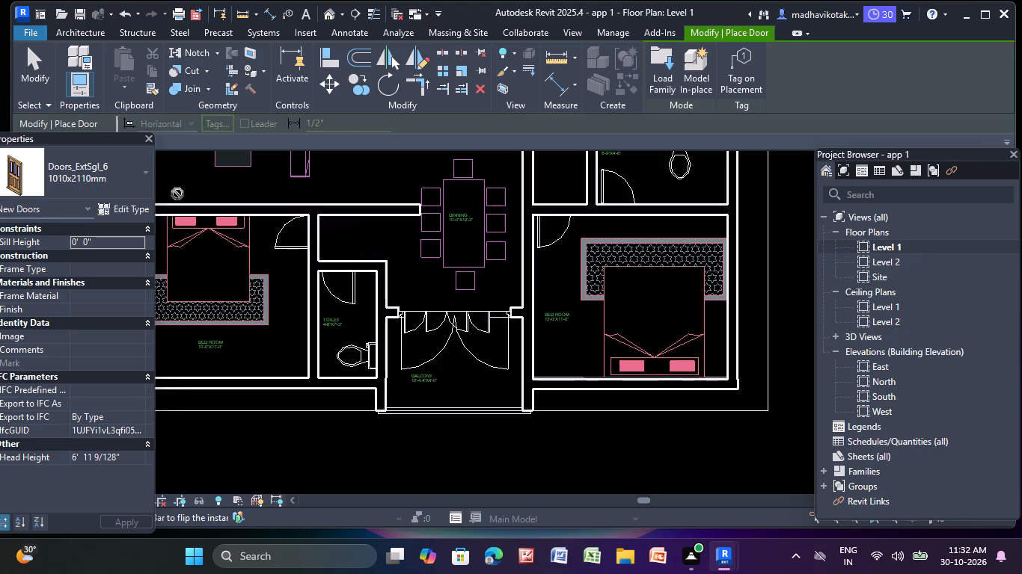
click(139, 171)
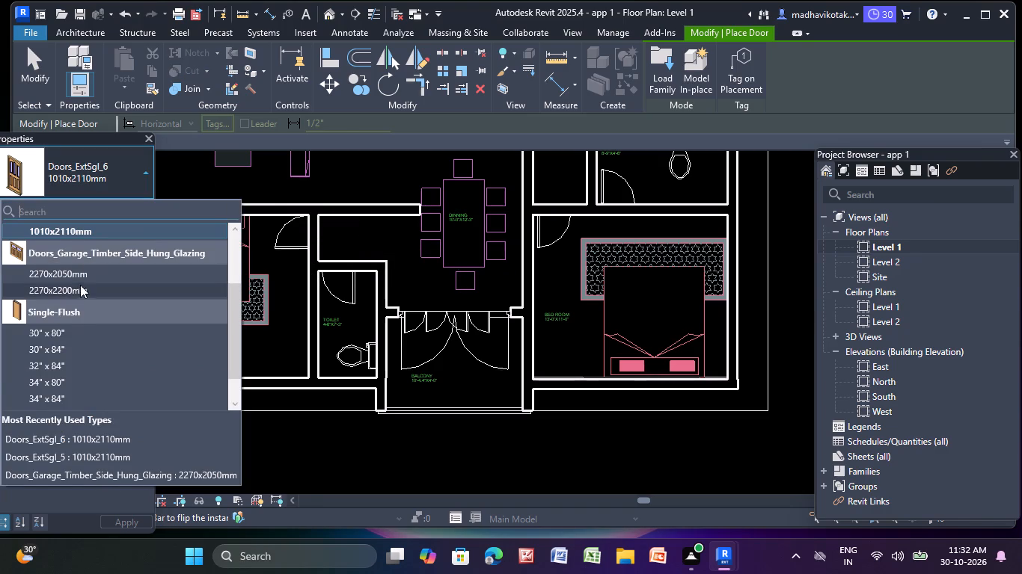
scroll(84, 281, up, 2)
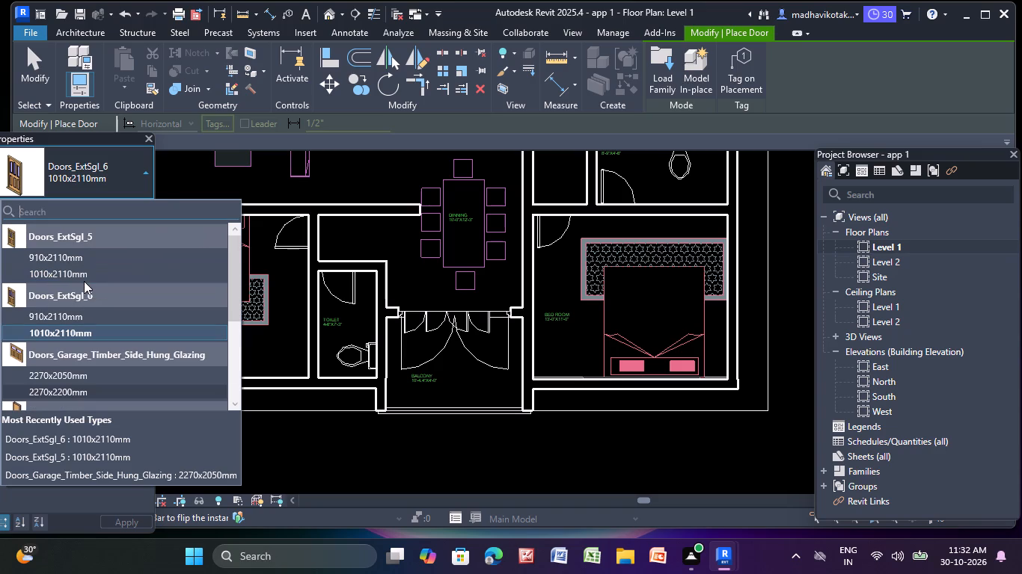
click(46, 315)
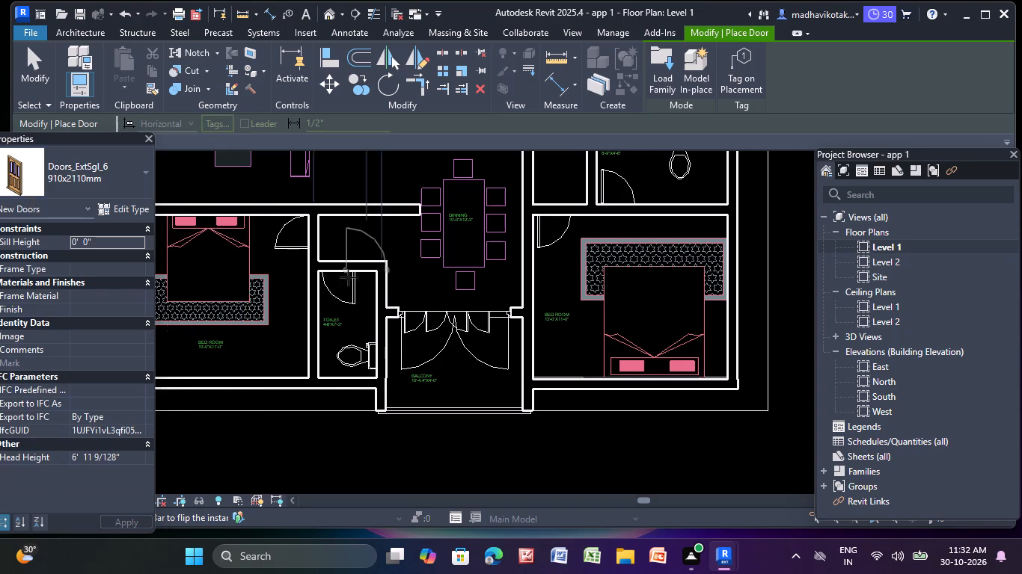
click(304, 241)
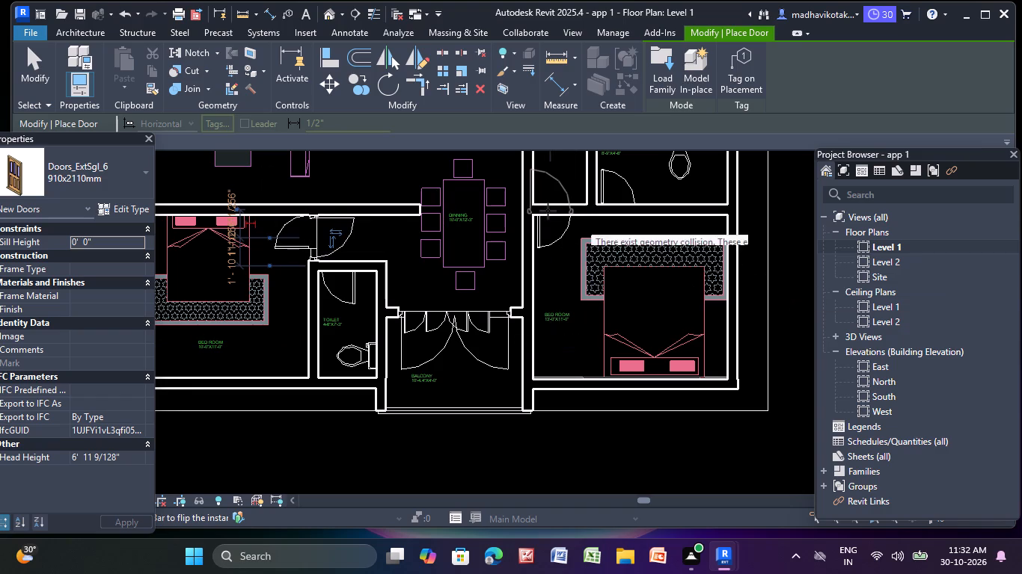
Place a 910x2110mm door in the south-east bedroom's north wall over the drawn door symbol, and end door placement.
middle_drag(548, 211, 510, 298)
scroll(518, 302, up, 2)
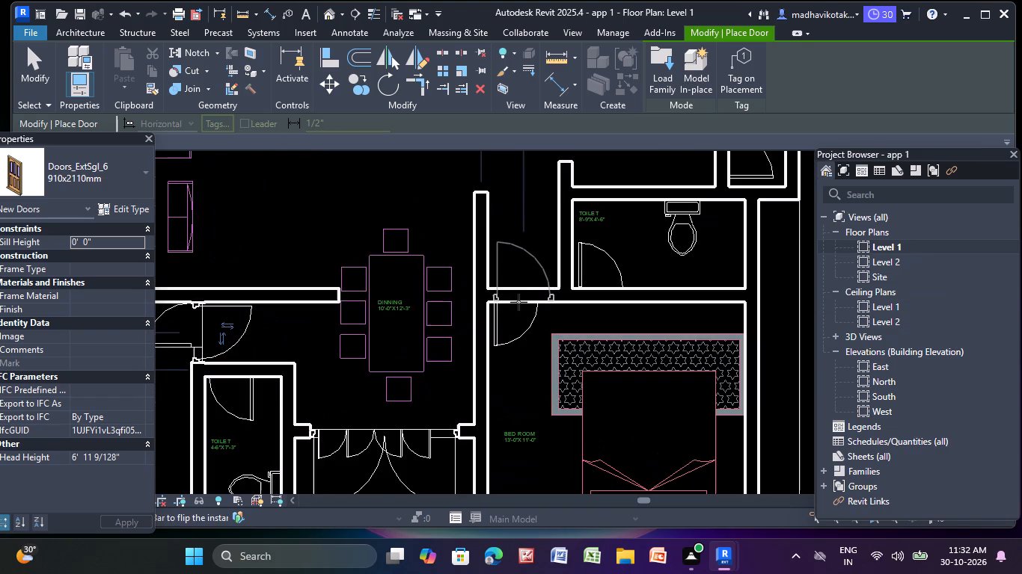
click(518, 302)
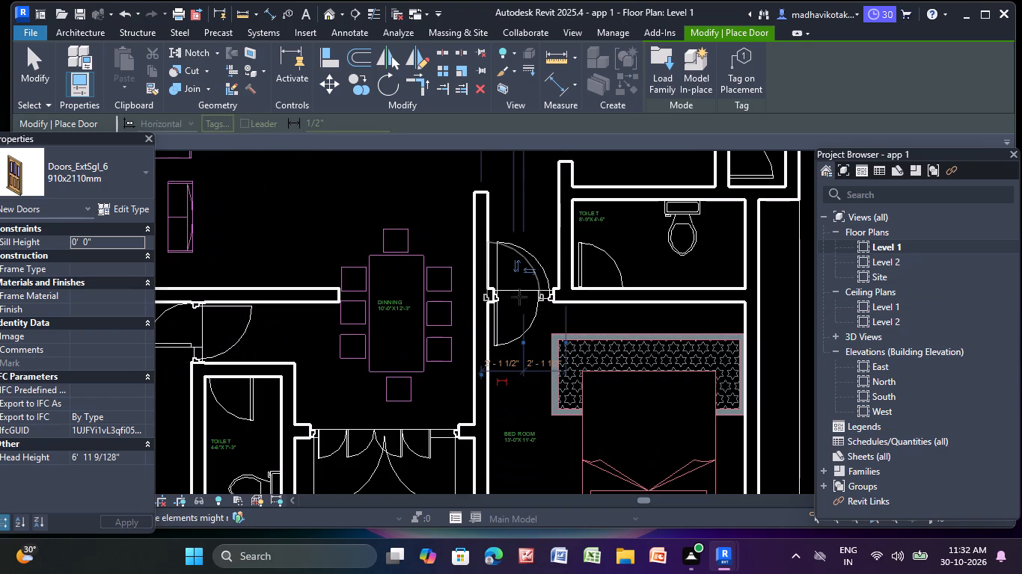
key(Escape)
key(Escape)
key(Escape)
Flip the south-east bedroom door so it swings into the bedroom.
click(503, 249)
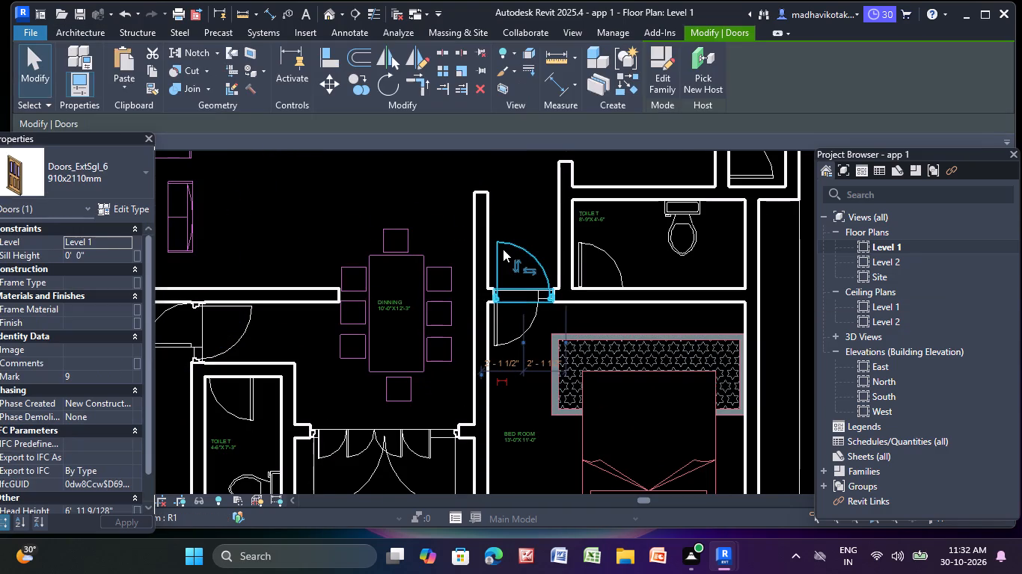
click(514, 266)
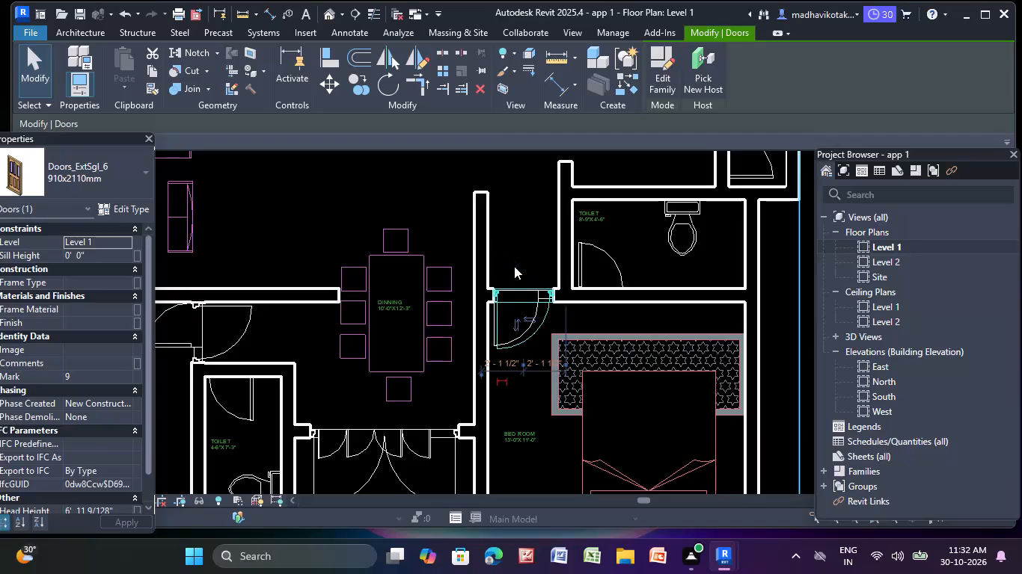
key(Escape)
Flip the south-west bedroom door's facing and hinge side so it opens into the bedroom like the drawn door.
scroll(495, 250, down, 4)
middle_drag(495, 250, 543, 224)
scroll(542, 224, down, 1)
scroll(356, 273, up, 3)
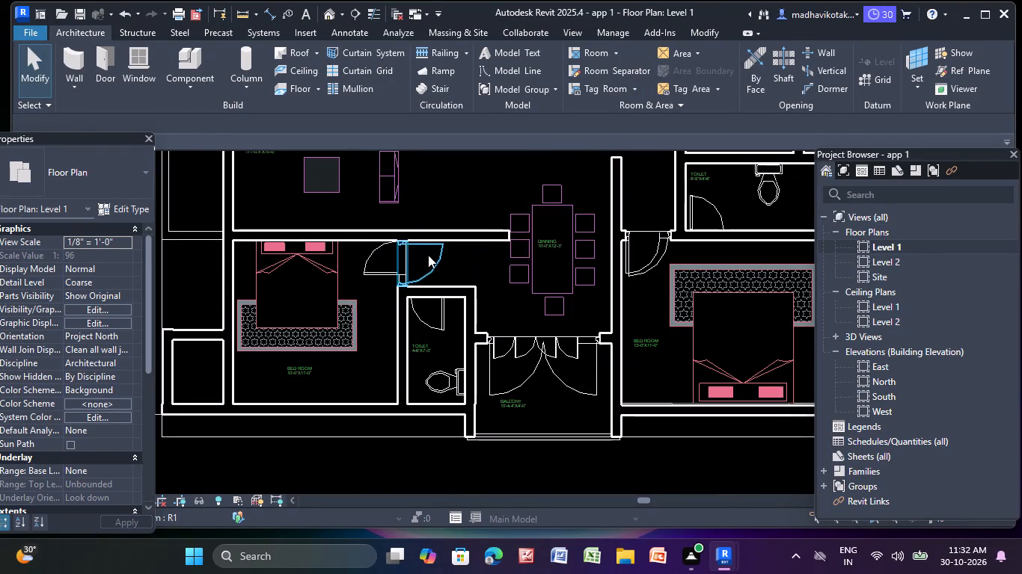
click(432, 263)
scroll(432, 263, up, 4)
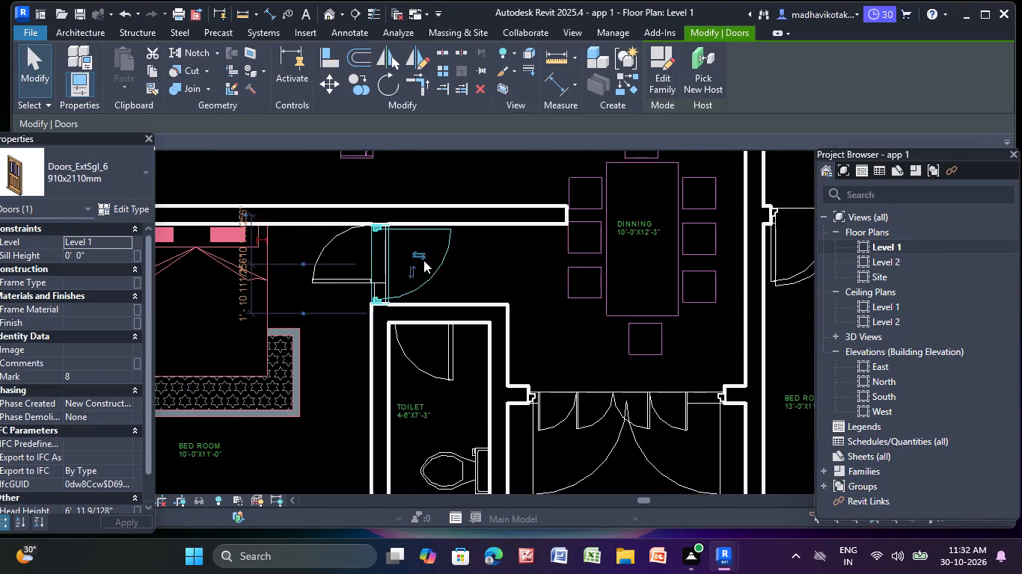
click(417, 250)
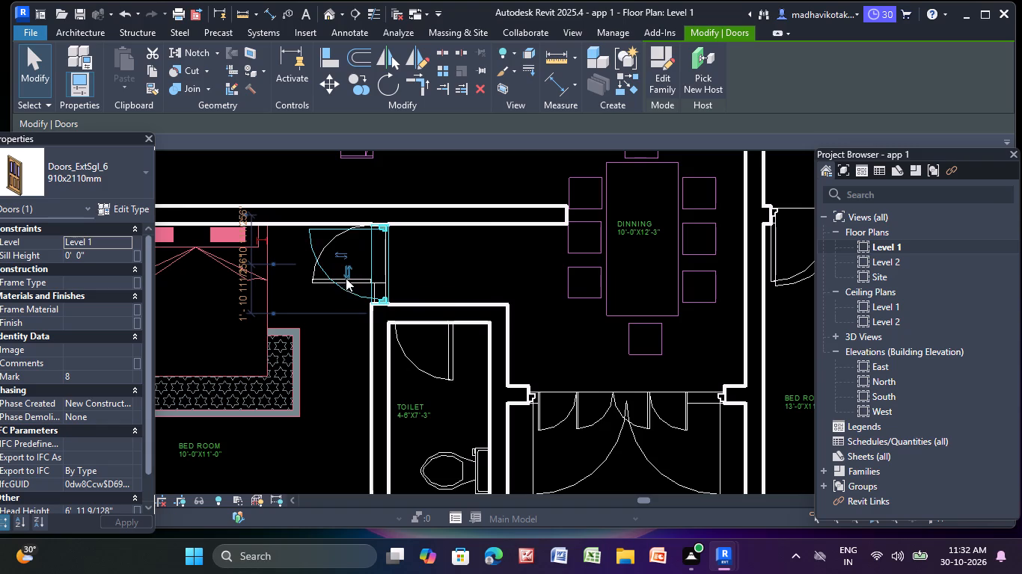
click(346, 275)
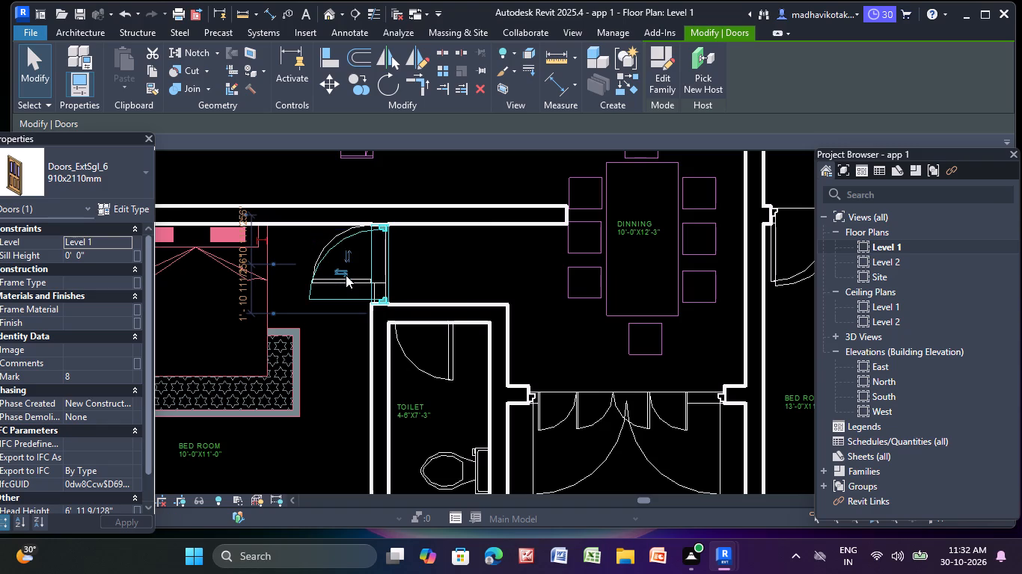
key(Escape)
Flip the lower middle bedroom's door to open into the bedroom and move its hinge to the west side.
scroll(359, 248, down, 9)
scroll(416, 201, down, 2)
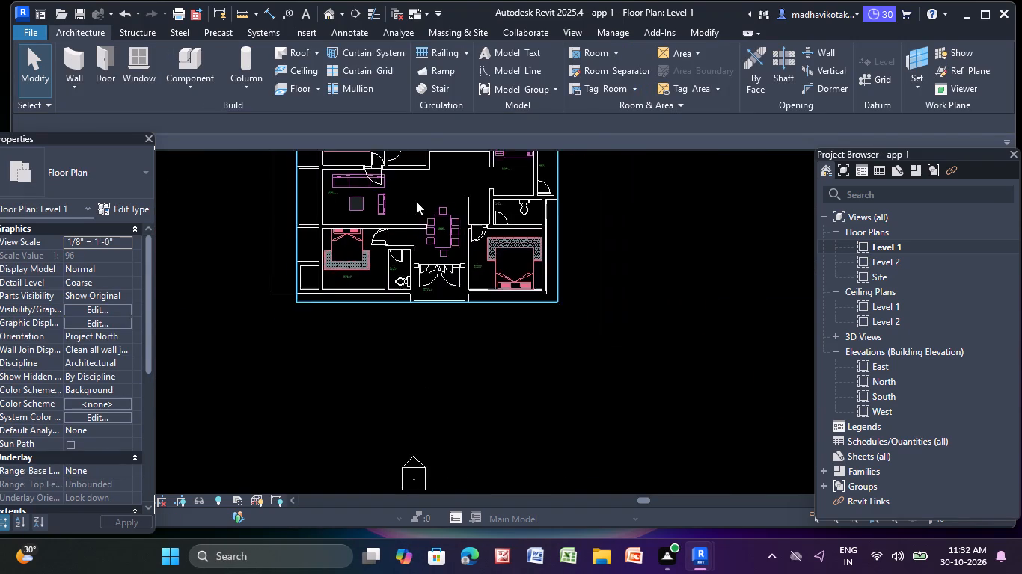
middle_drag(416, 201, 382, 309)
scroll(317, 257, up, 4)
scroll(372, 303, up, 4)
click(361, 295)
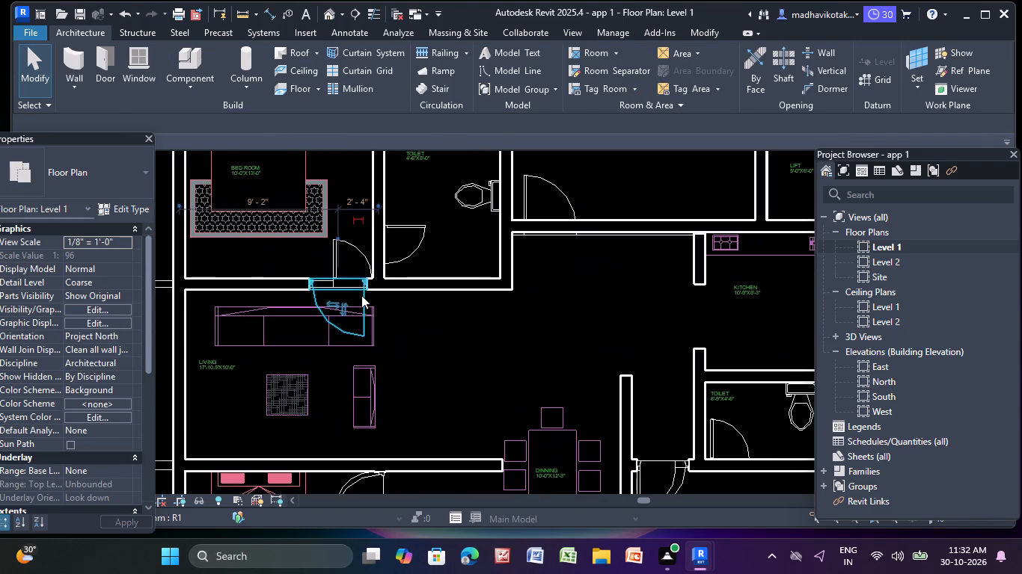
scroll(361, 295, up, 3)
click(336, 315)
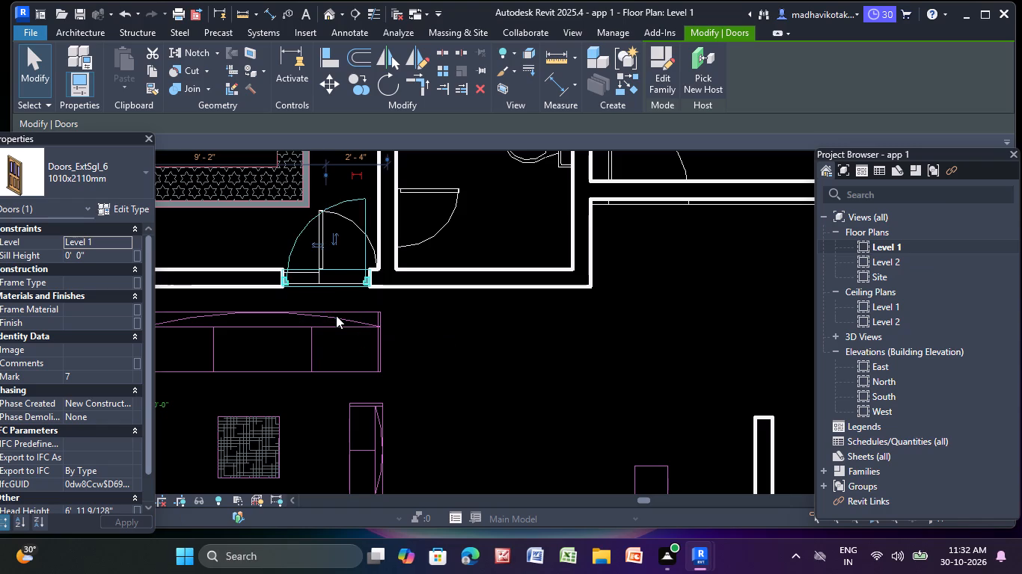
click(319, 240)
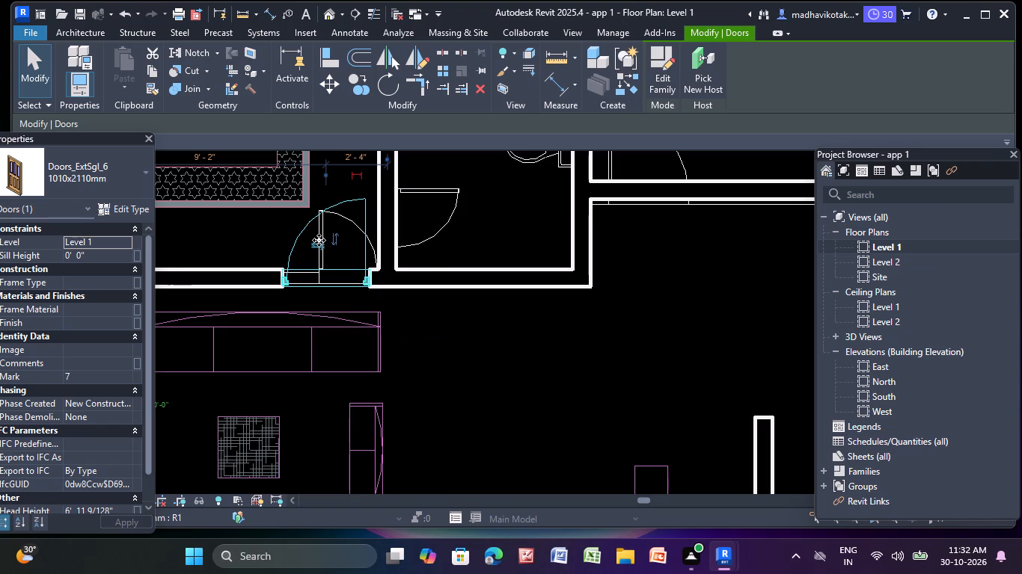
key(Escape)
scroll(319, 240, down, 3)
middle_drag(319, 240, 233, 330)
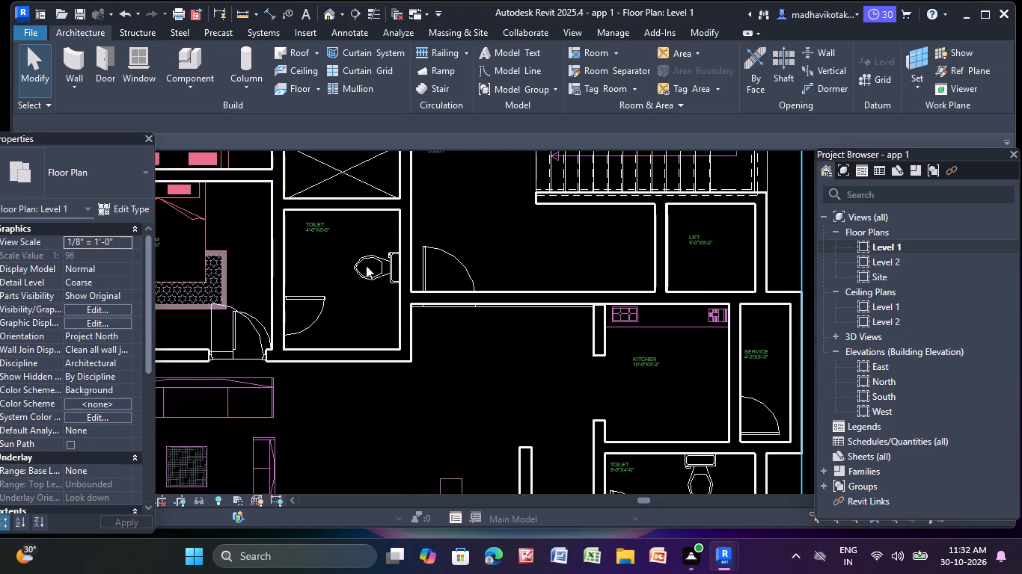
Flip the door in the upper middle bedroom's north wall to open into the bedroom and move its hinge to the east side.
scroll(417, 256, down, 8)
middle_drag(417, 269, 391, 359)
scroll(294, 223, up, 4)
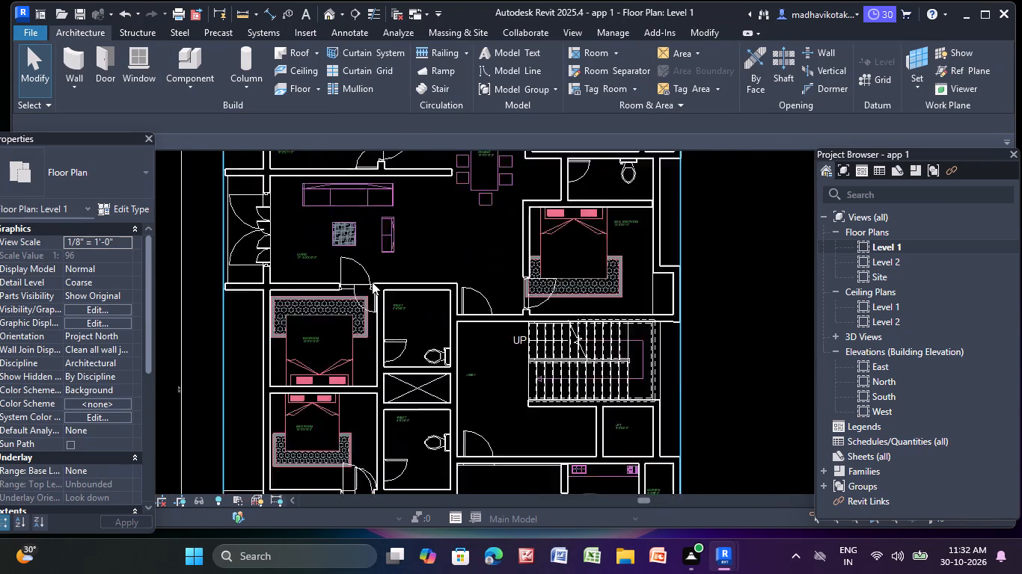
scroll(372, 282, up, 2)
middle_drag(382, 262, 459, 191)
click(434, 191)
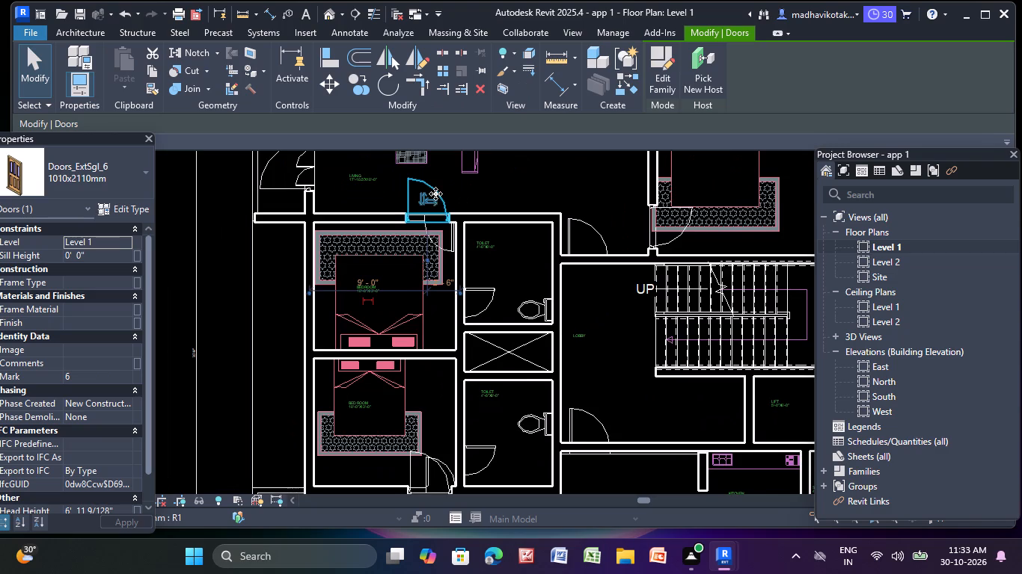
scroll(435, 194, up, 2)
click(417, 201)
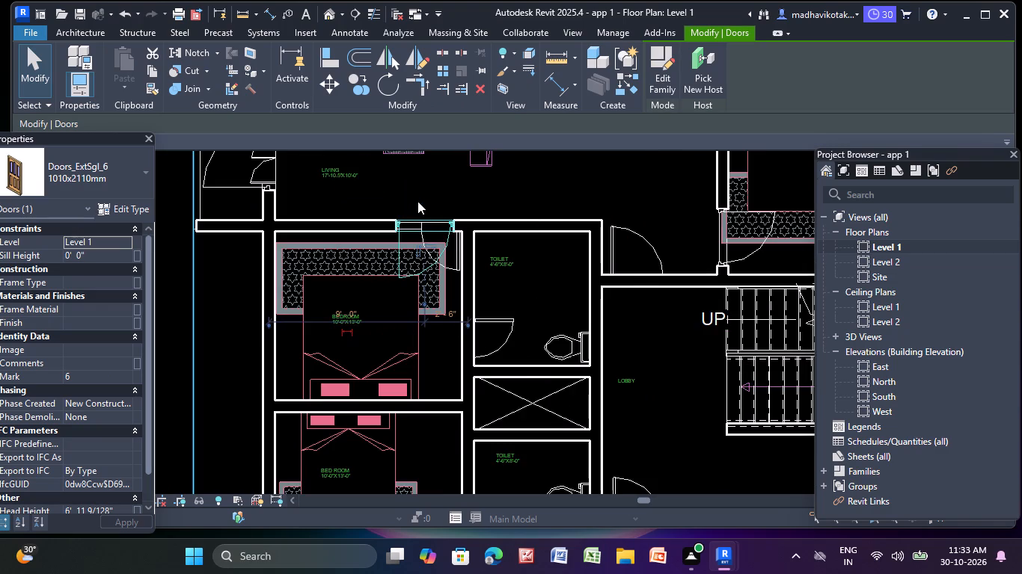
scroll(393, 239, up, 1)
click(399, 247)
scroll(413, 256, up, 4)
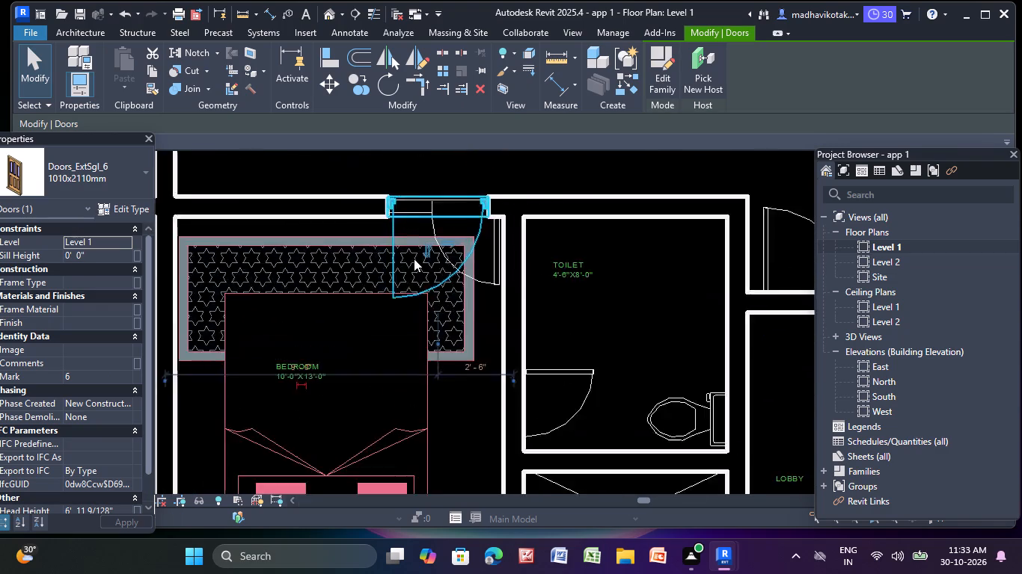
scroll(414, 259, up, 9)
scroll(424, 227, down, 1)
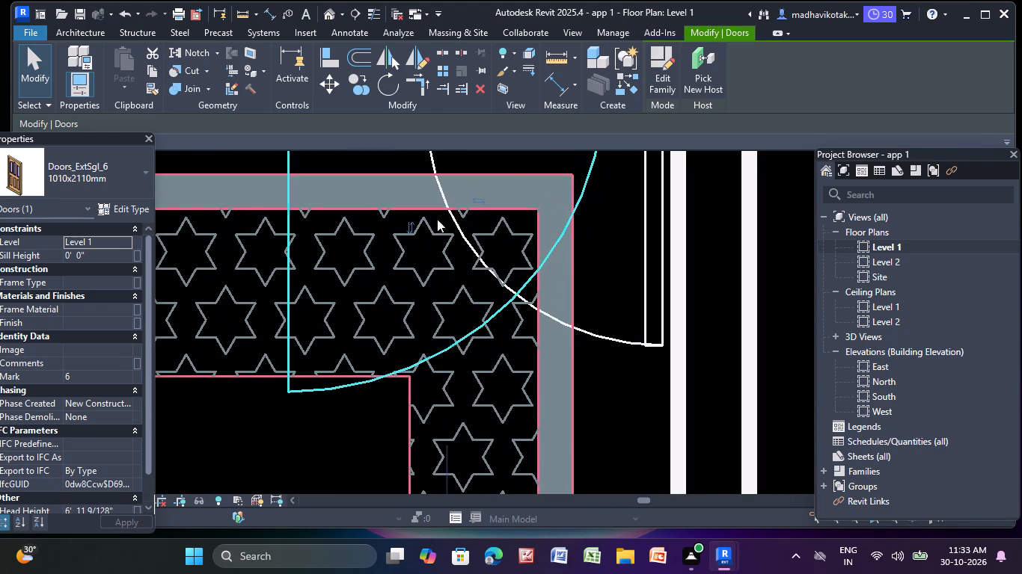
scroll(487, 195, up, 5)
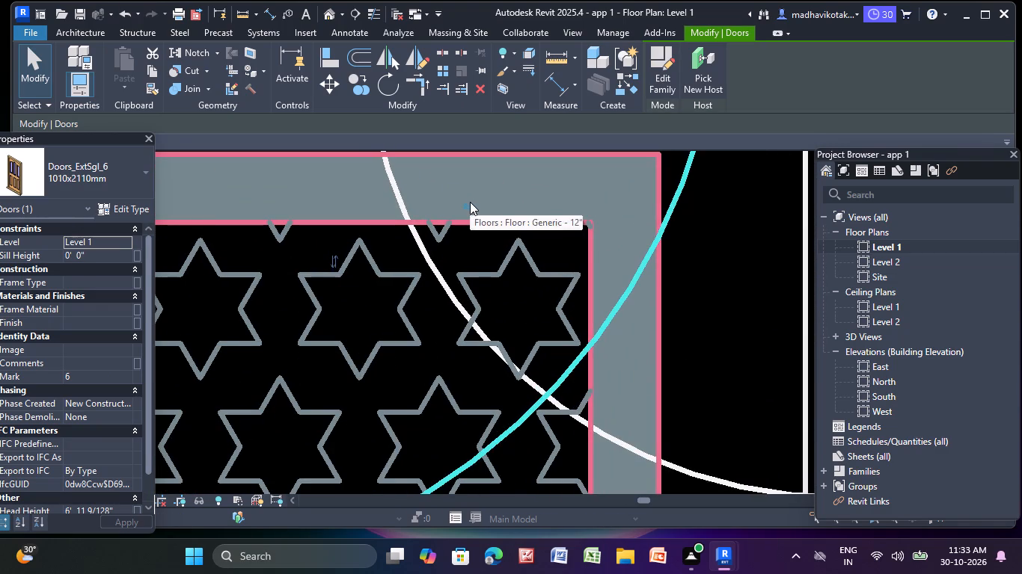
click(470, 203)
scroll(470, 203, down, 17)
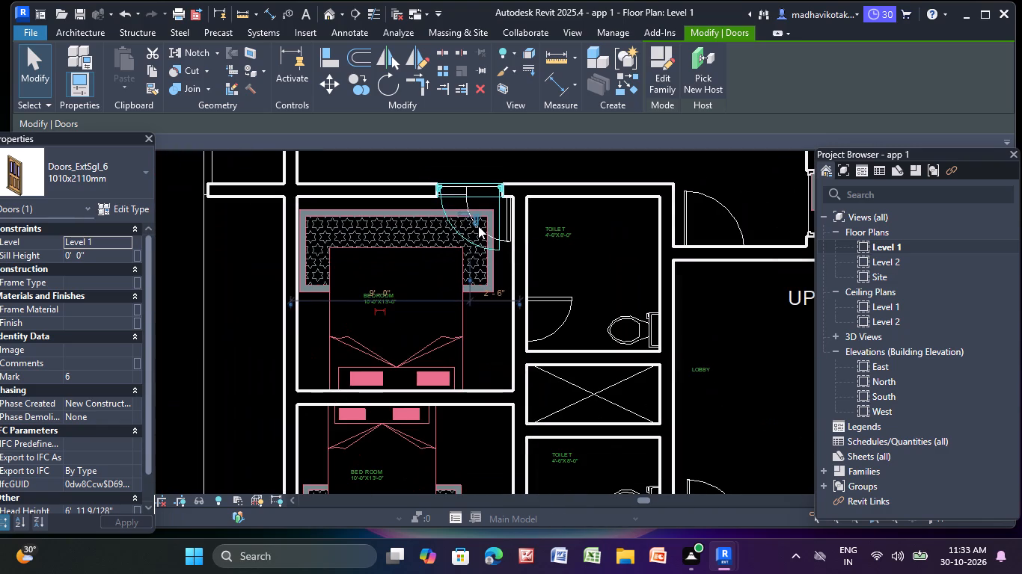
key(Escape)
Flip the north-west bedroom's door to open into the bedroom and move its hinge to the south side.
scroll(477, 226, down, 6)
middle_drag(468, 233, 211, 373)
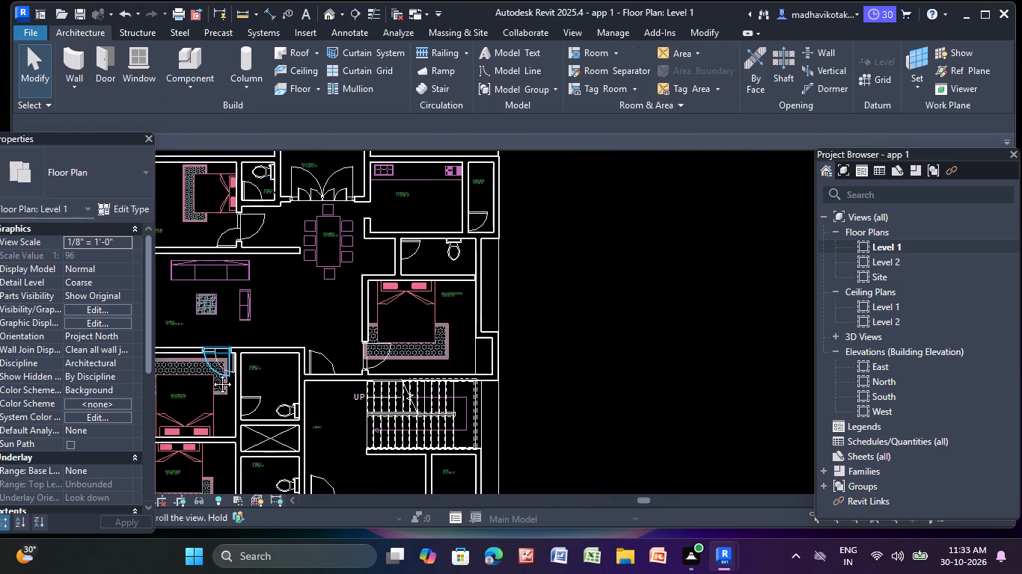
middle_drag(211, 373, 314, 384)
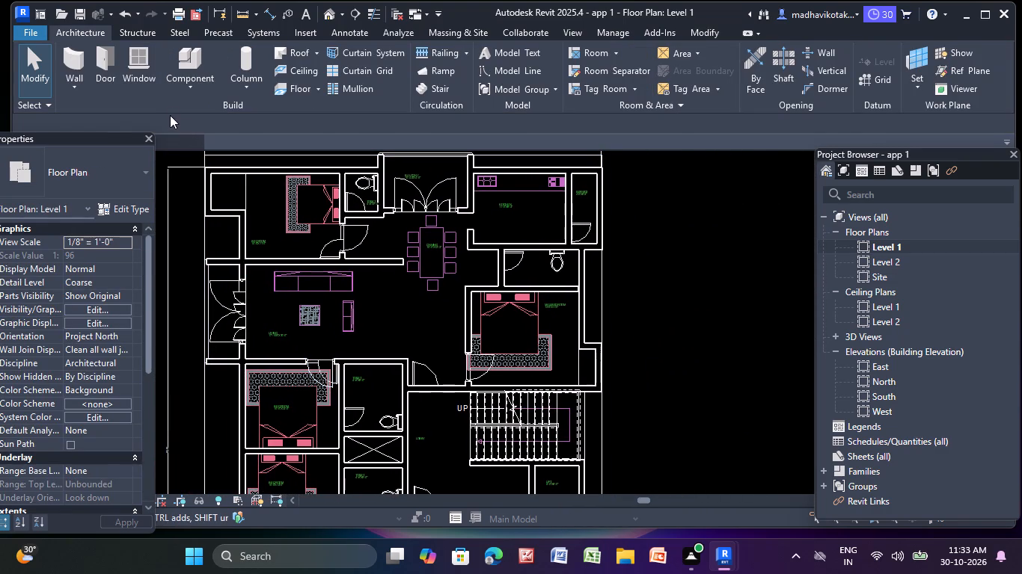
scroll(164, 101, up, 3)
scroll(310, 212, up, 4)
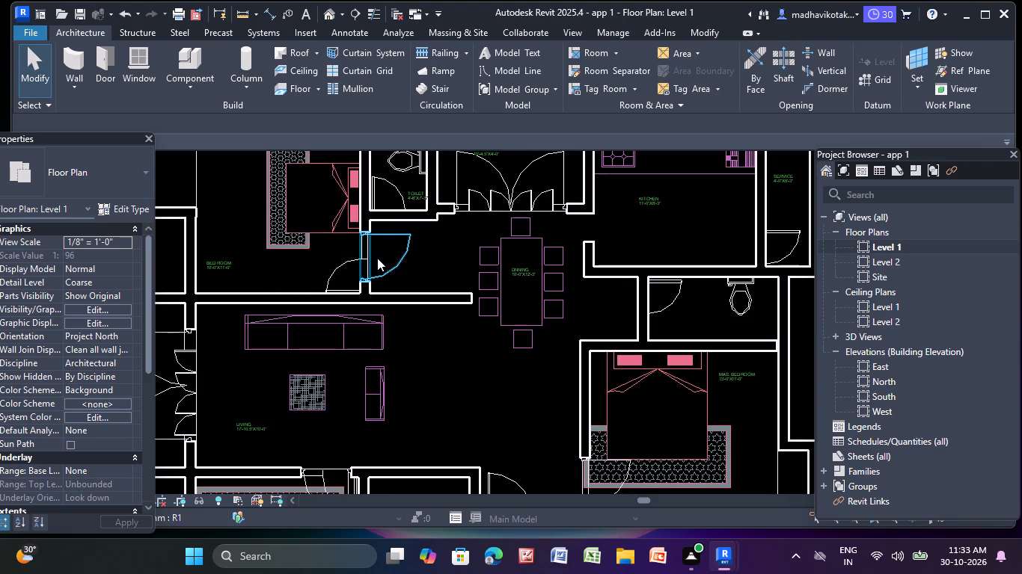
click(385, 265)
scroll(389, 262, up, 7)
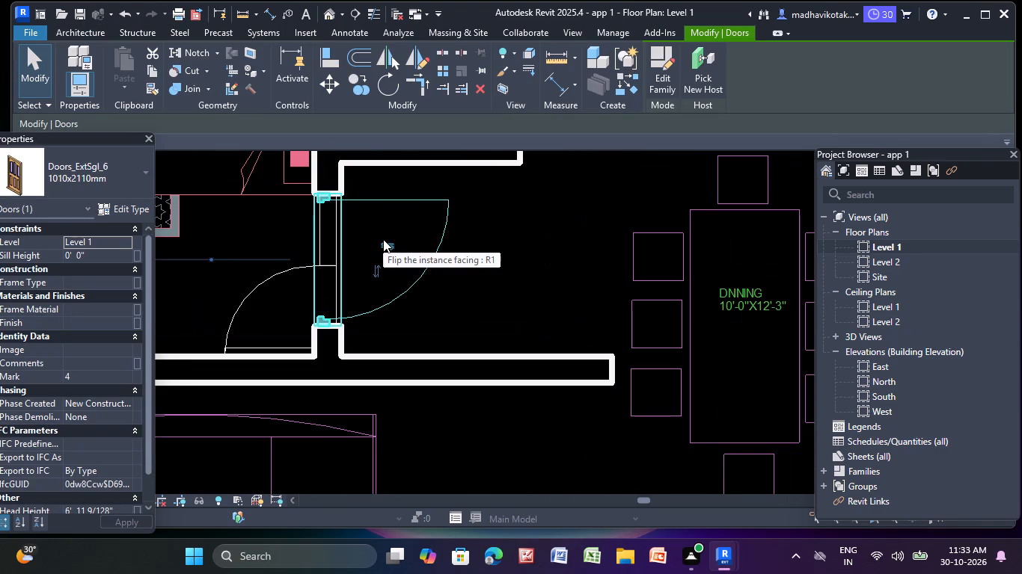
click(384, 241)
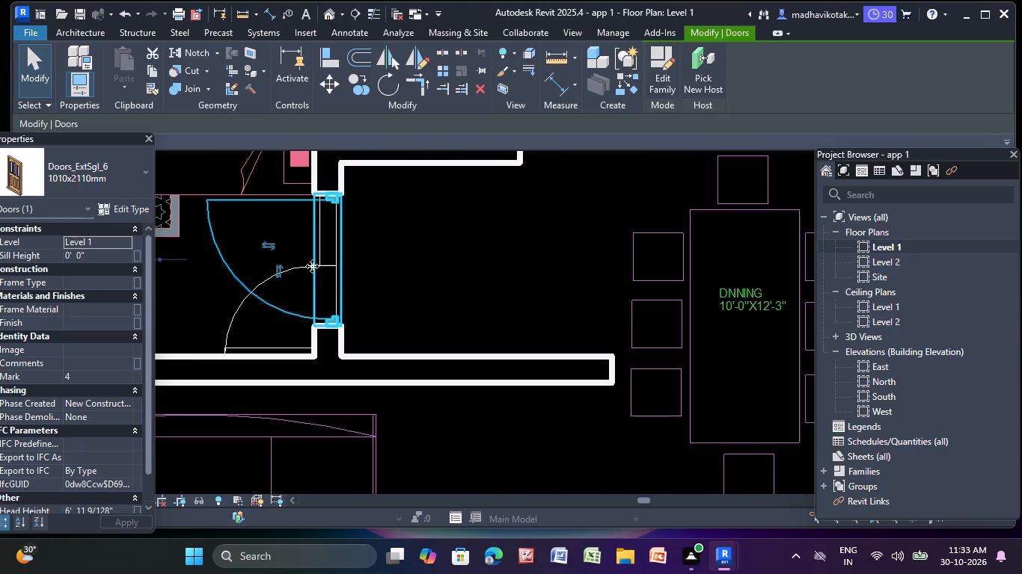
click(275, 274)
key(Escape)
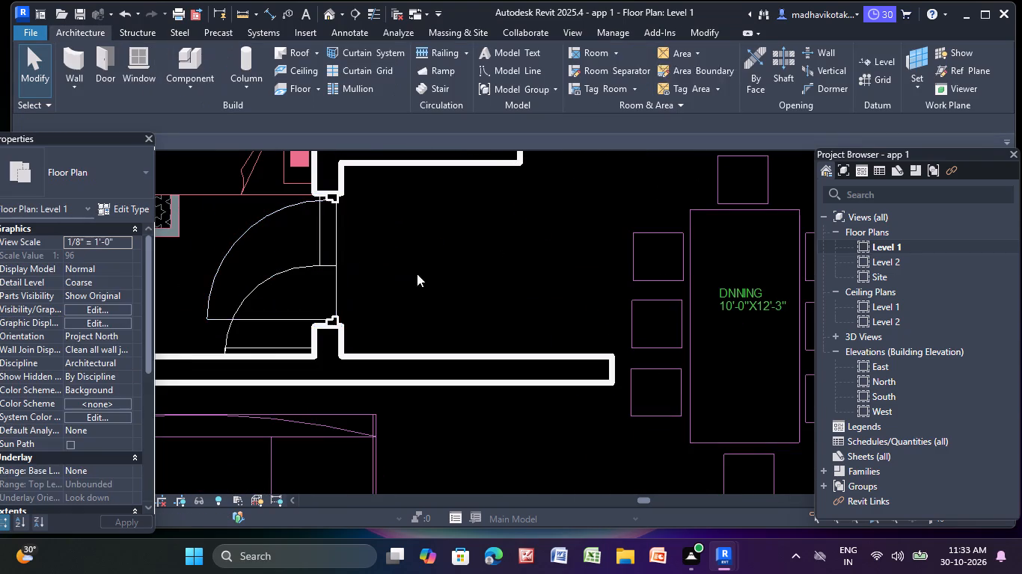
Check the placed doors and remaining drawn door symbols around the north apartment's master bedroom, living area and toilets.
scroll(438, 279, down, 5)
middle_drag(438, 279, 250, 250)
scroll(250, 250, down, 2)
middle_drag(244, 235, 195, 121)
scroll(305, 284, down, 1)
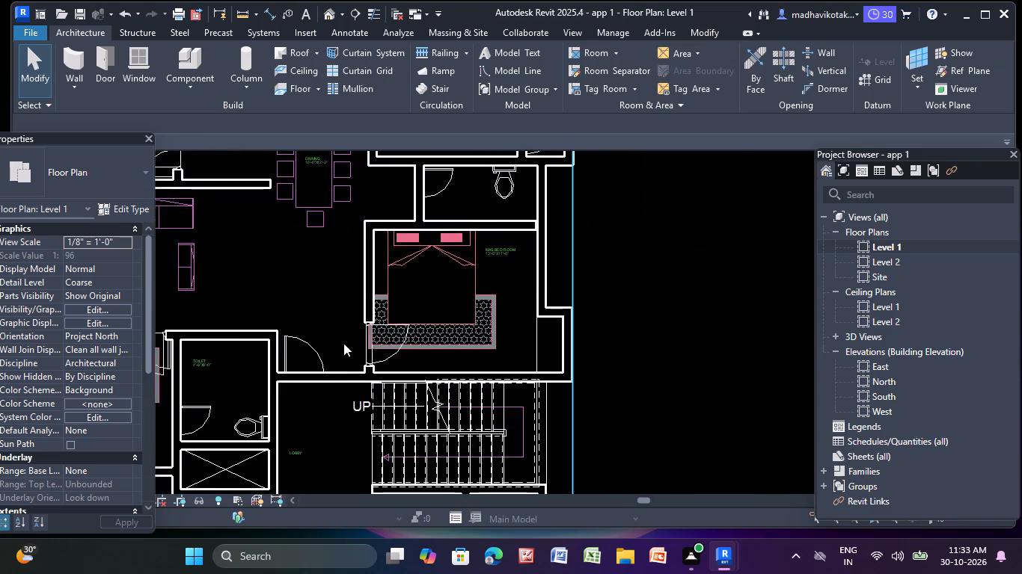
scroll(372, 372, up, 3)
scroll(399, 349, down, 5)
scroll(390, 280, down, 4)
middle_drag(391, 277, 424, 326)
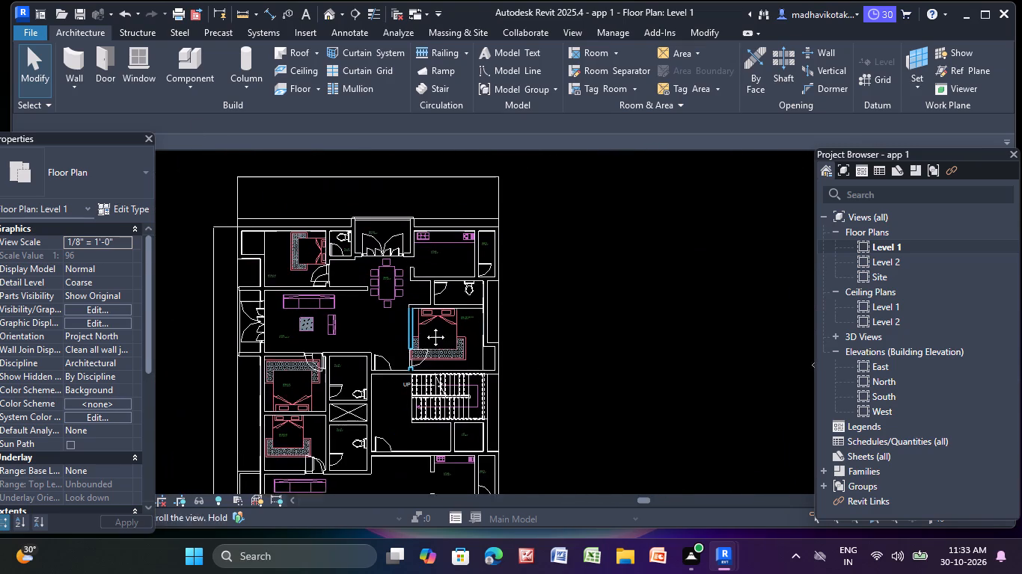
middle_drag(424, 326, 425, 324)
middle_drag(323, 263, 345, 292)
scroll(345, 292, up, 4)
middle_drag(363, 312, 340, 239)
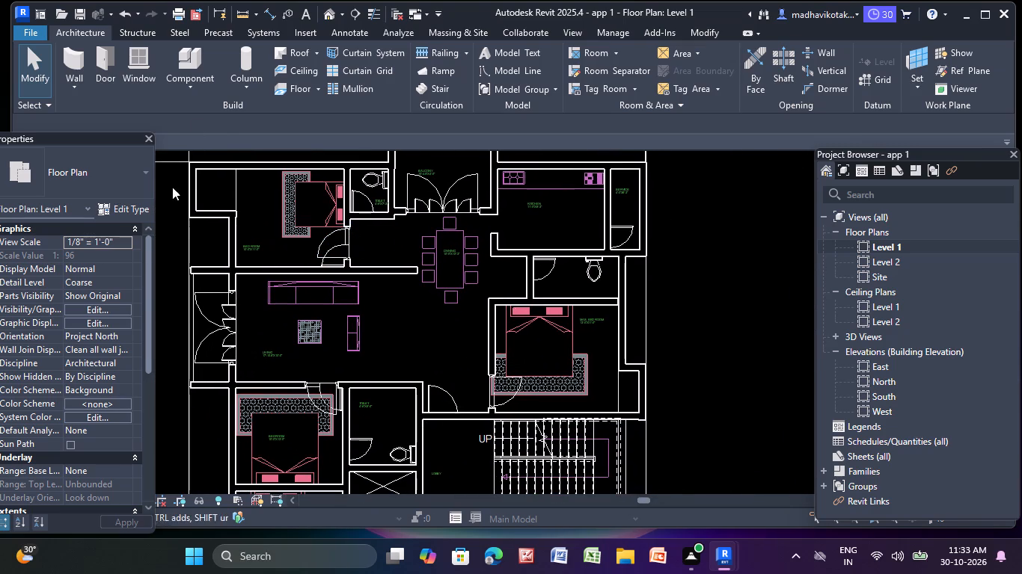
Place a Single-Flush 30" x 80" door in the south wall of the north-west bedroom's toilet over the drawn door symbol.
click(110, 57)
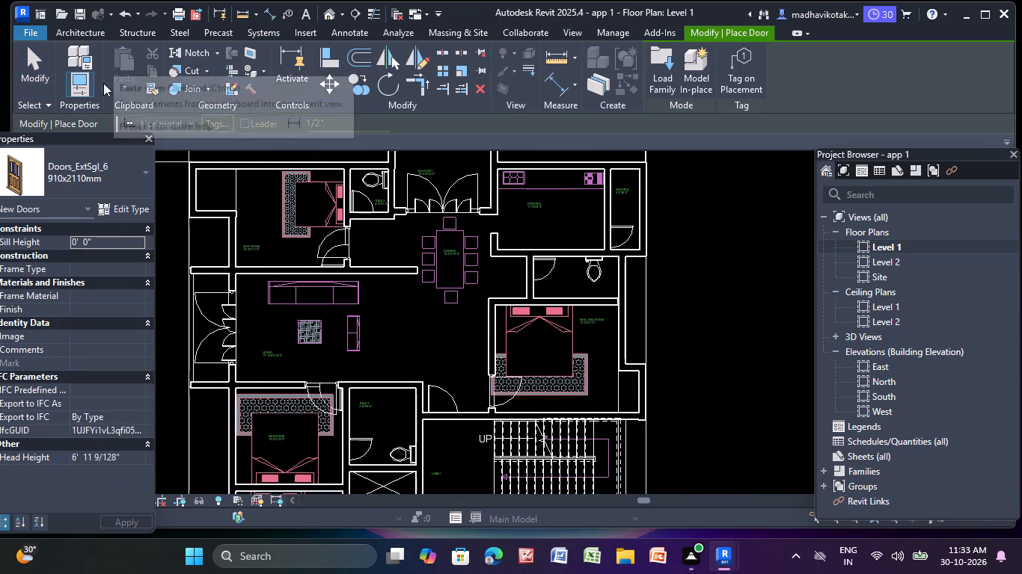
click(129, 173)
scroll(111, 343, down, 4)
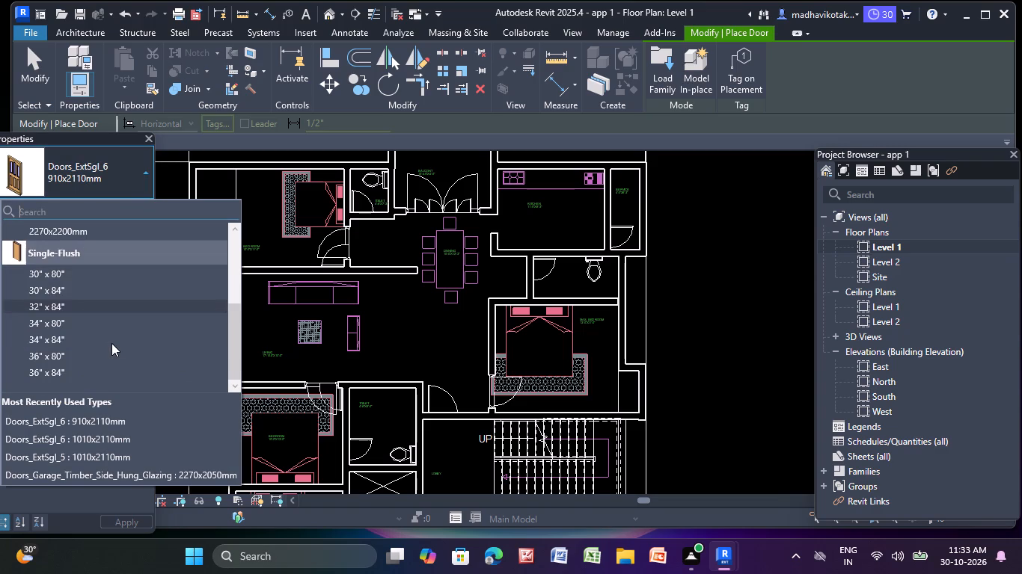
click(120, 272)
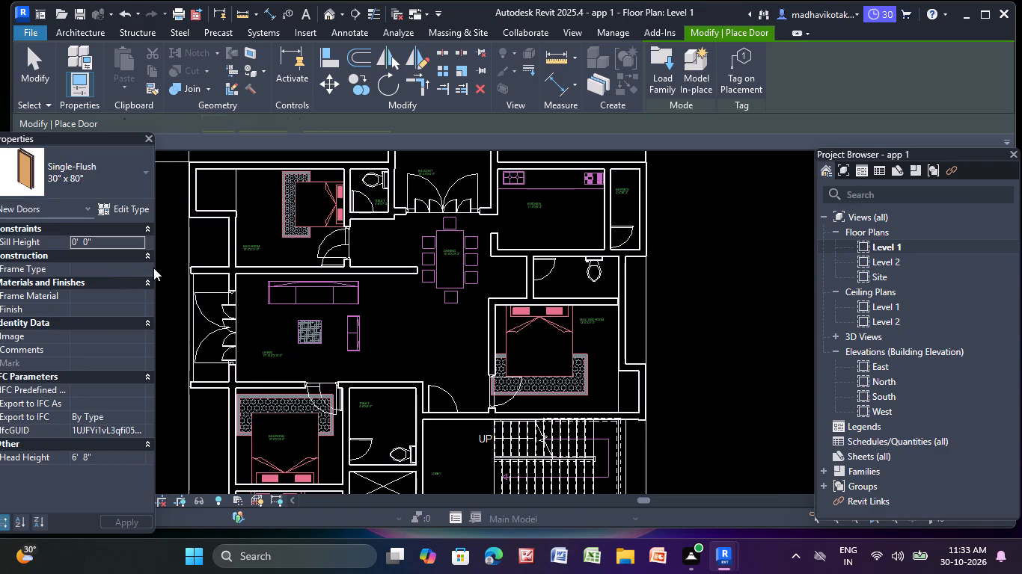
scroll(361, 197, up, 8)
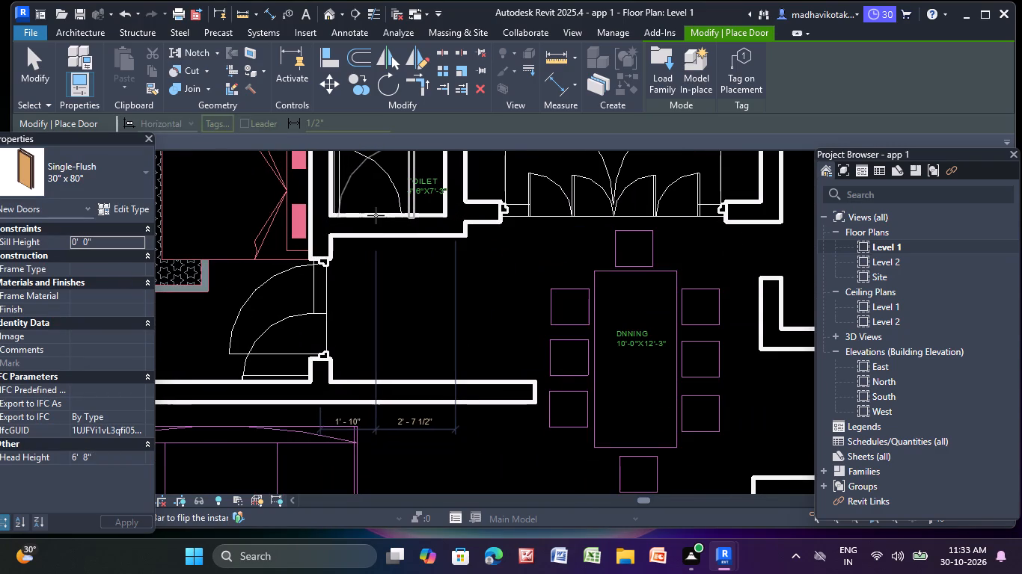
click(376, 215)
Place a Single-Flush 30" x 80" door in the west wall of the toilet north of the master bedroom.
scroll(423, 334, down, 6)
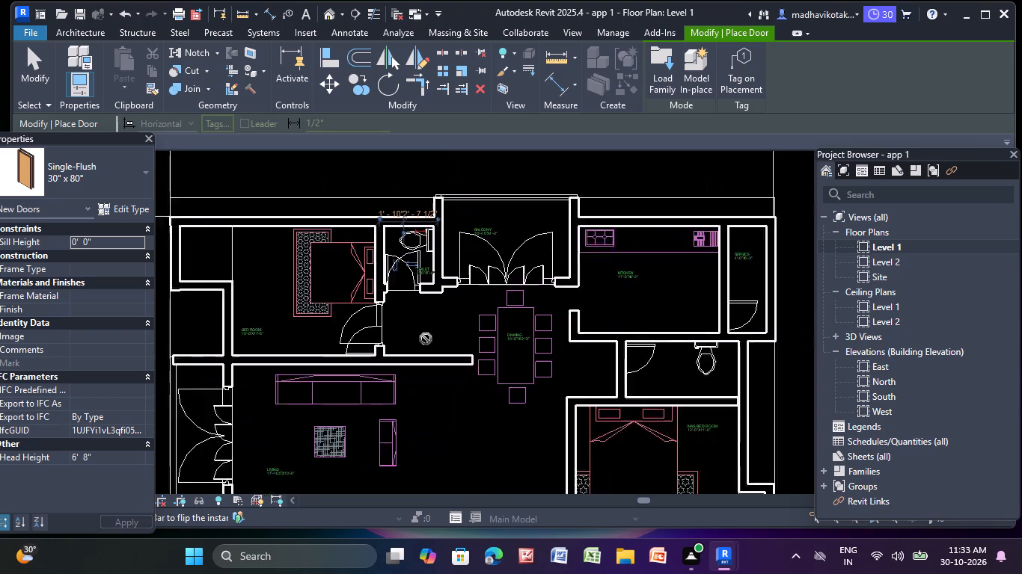
scroll(426, 339, down, 1)
middle_drag(447, 354, 431, 280)
scroll(598, 267, up, 3)
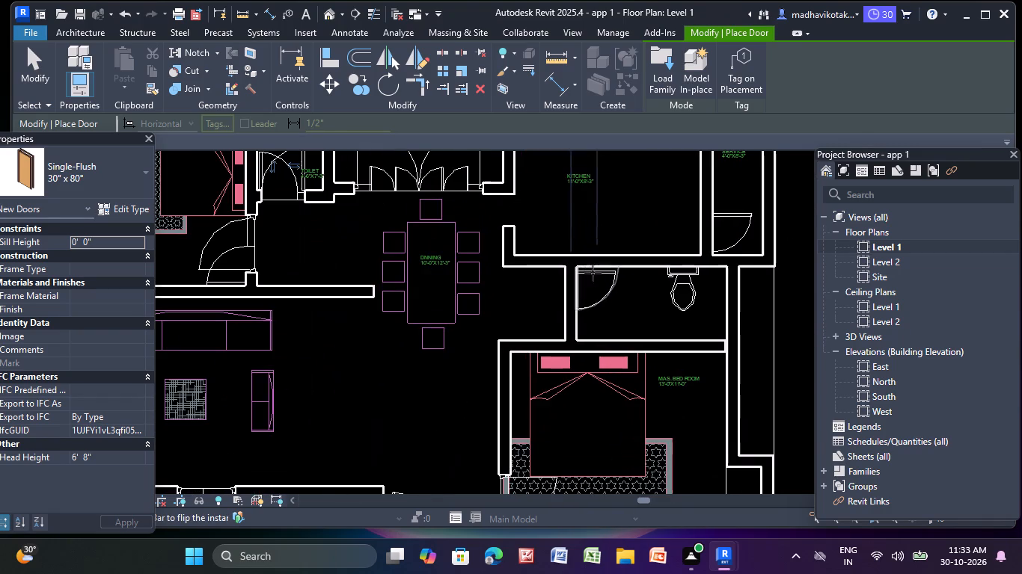
click(582, 296)
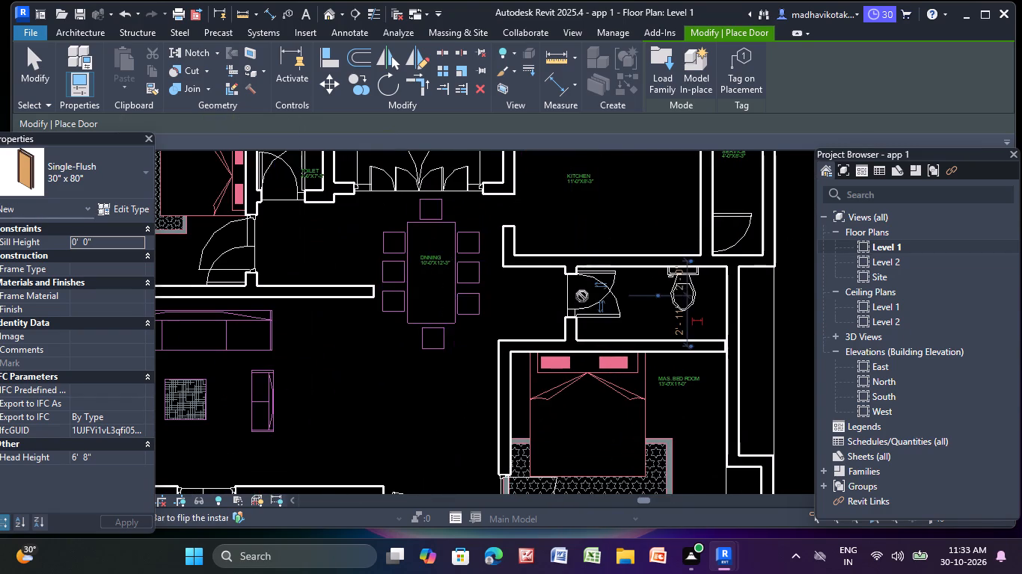
Place a Single-Flush 30" x 80" door in the west wall of the upper middle bedroom's toilet over the drawn symbol.
scroll(582, 296, down, 5)
middle_drag(538, 365, 397, 240)
scroll(275, 330, up, 2)
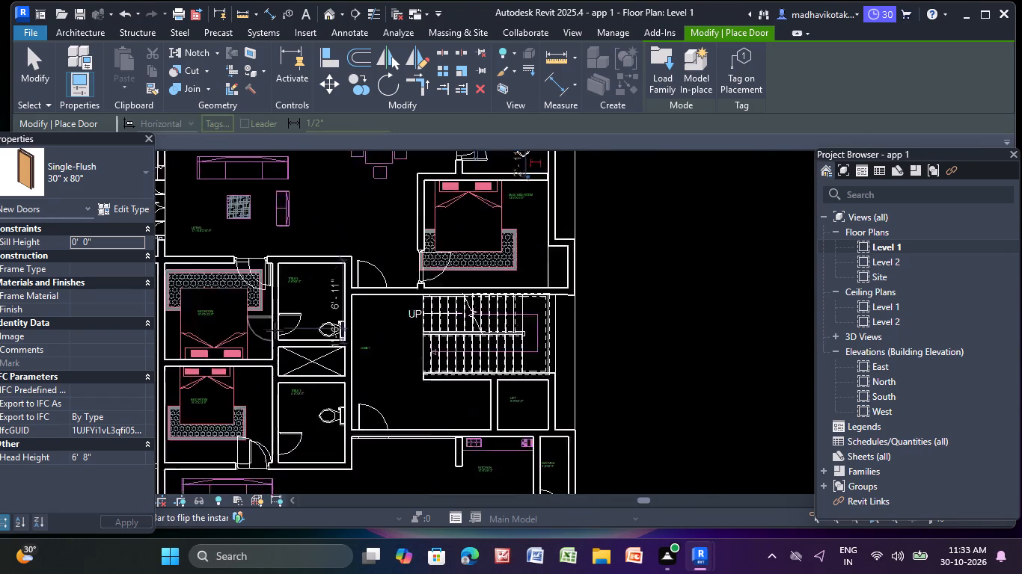
scroll(275, 330, up, 3)
scroll(348, 319, up, 4)
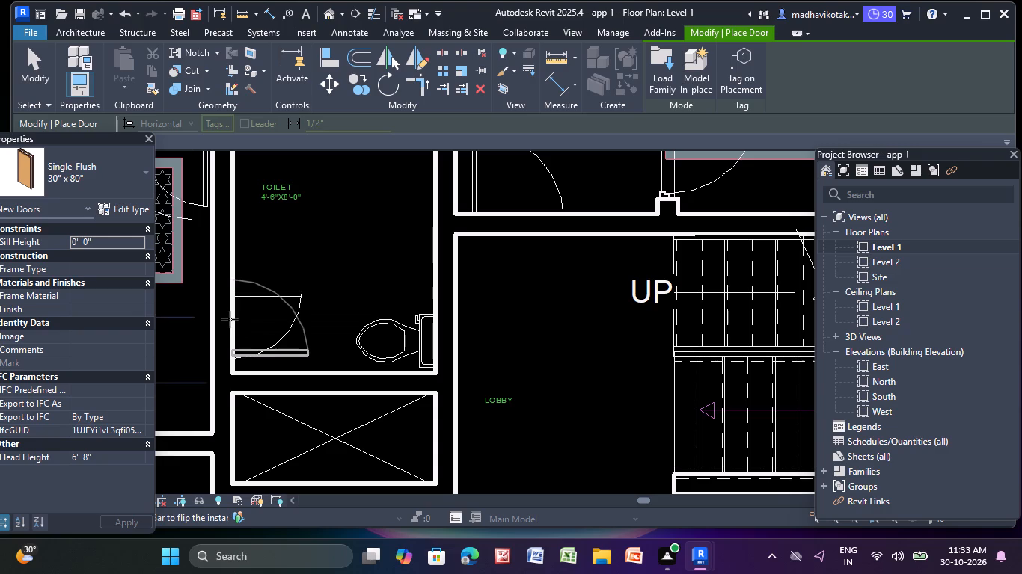
click(229, 319)
Place a Single-Flush 30" x 80" door in the west wall of the lower middle bedroom's toilet over the drawn symbol.
scroll(229, 319, up, 1)
scroll(229, 319, down, 4)
middle_drag(230, 321, 256, 190)
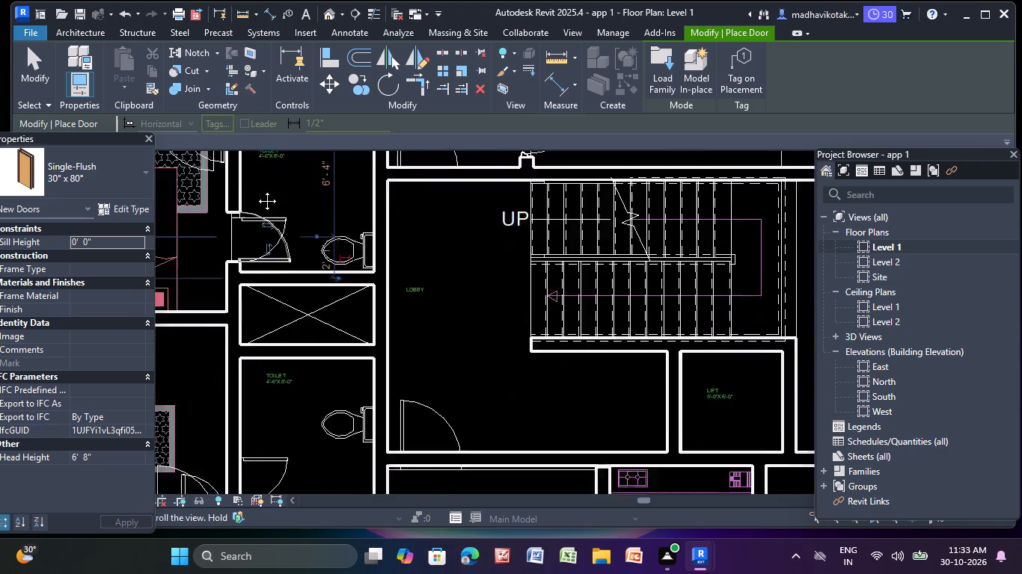
middle_drag(256, 190, 272, 71)
scroll(272, 71, up, 1)
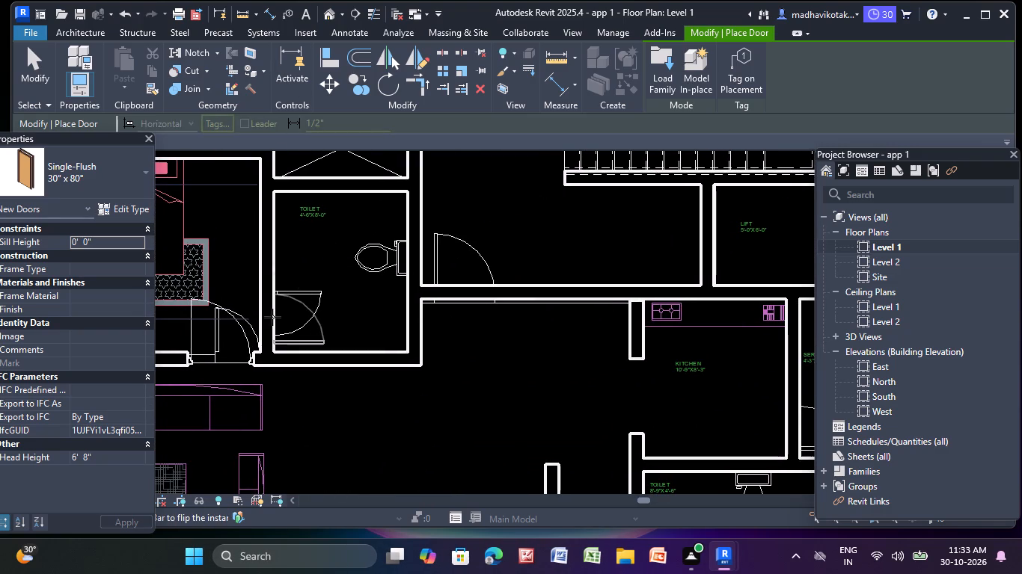
click(273, 318)
Place a Single-Flush 30" x 80" door in the north wall of the toilet beside the south balcony.
scroll(385, 314, down, 1)
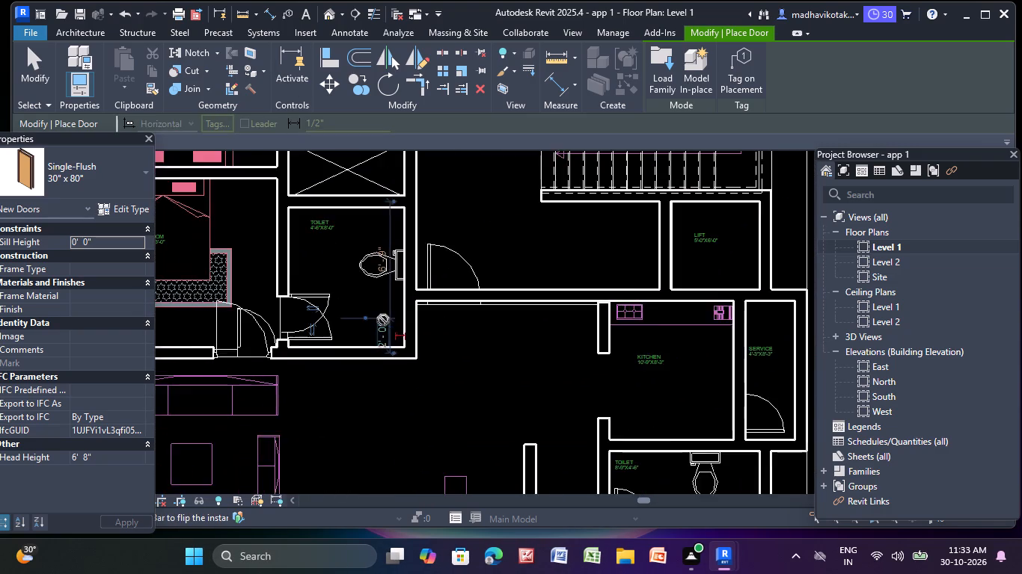
scroll(383, 320, down, 1)
middle_drag(382, 318, 304, 89)
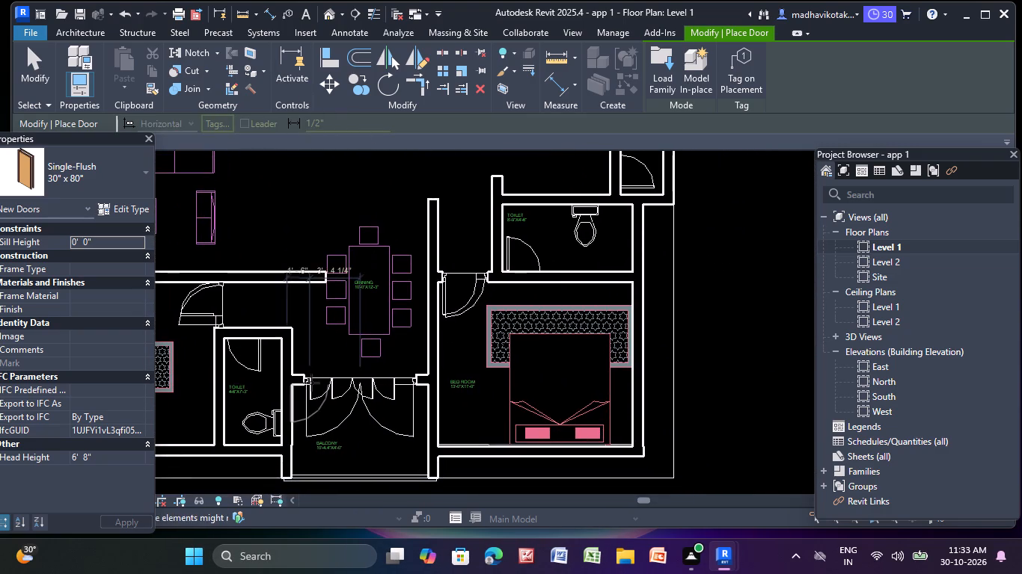
click(248, 342)
Place a Single-Flush 30" x 80" door in the west wall of the south apartment's service room over the drawn symbol.
scroll(248, 342, down, 3)
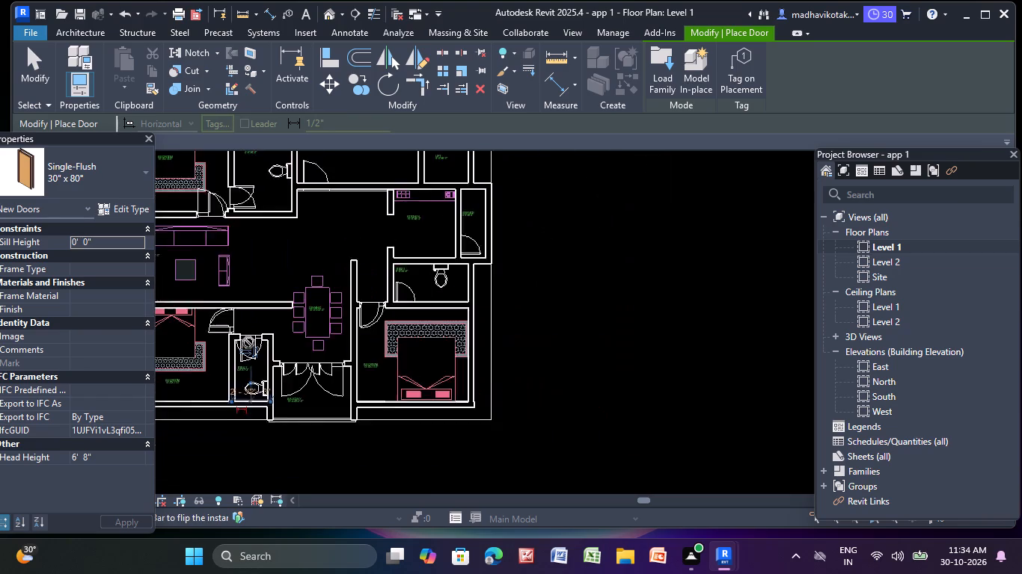
scroll(248, 342, down, 2)
middle_drag(248, 342, 218, 415)
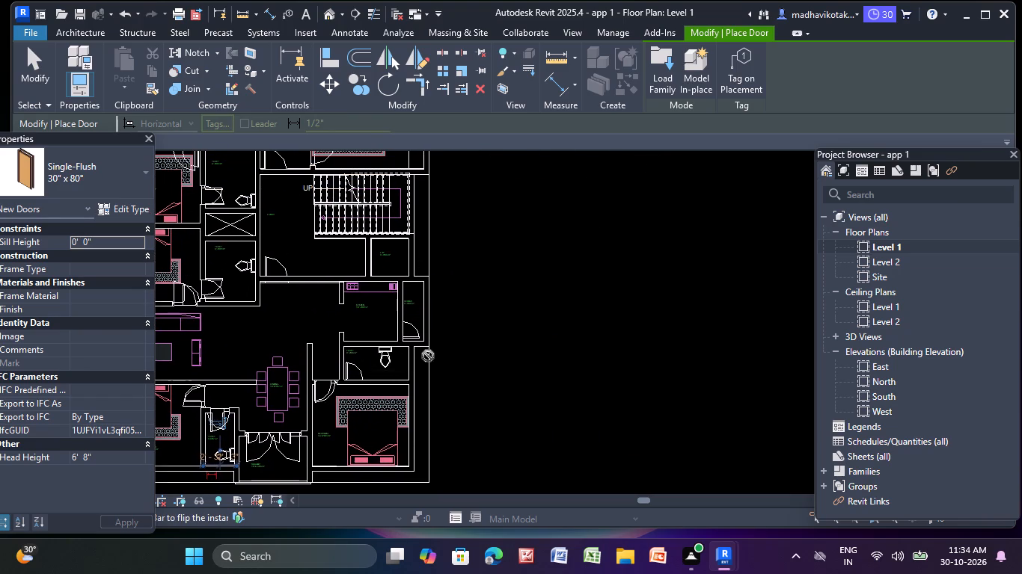
scroll(426, 342, up, 13)
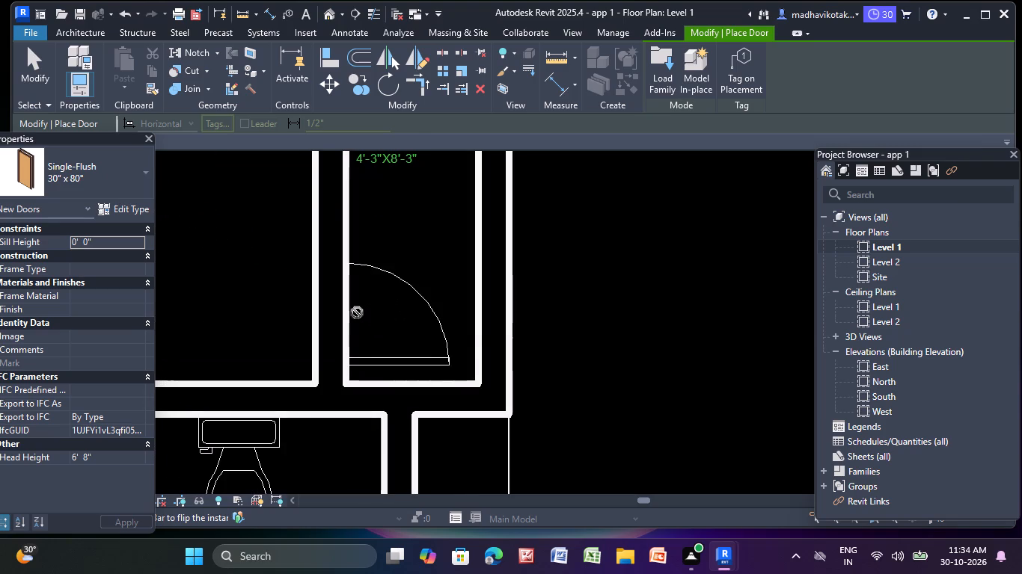
click(348, 318)
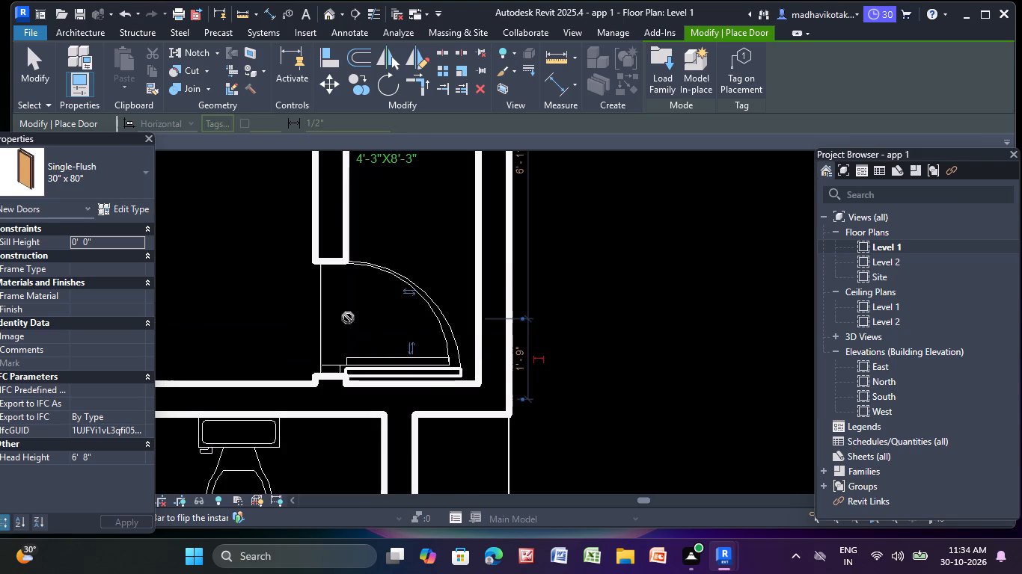
Place a Single-Flush 30" x 80" door in the west wall of the north apartment's service room over the drawn symbol.
scroll(348, 318, down, 6)
middle_drag(347, 327, 360, 571)
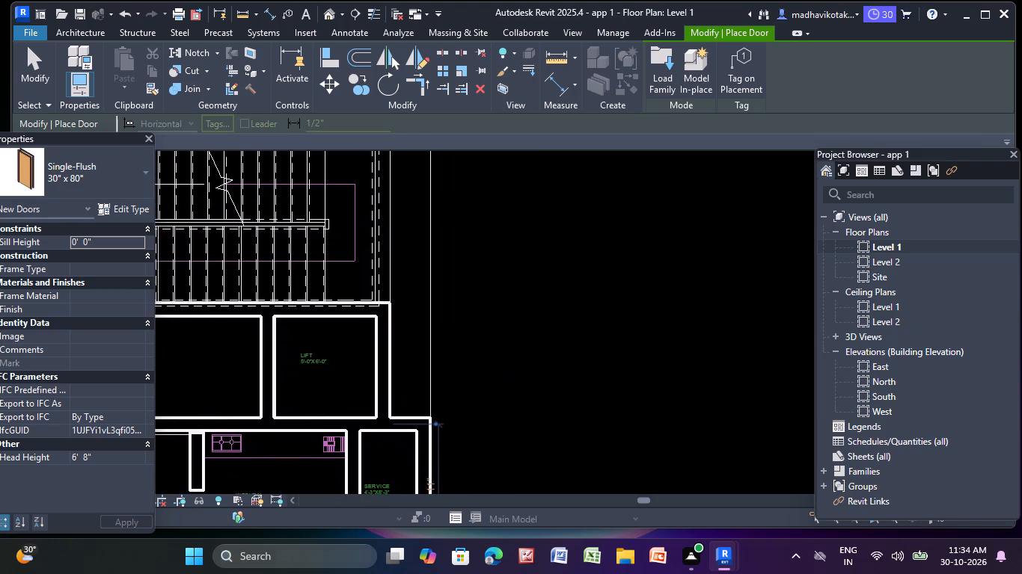
scroll(281, 377, down, 4)
scroll(323, 207, down, 4)
middle_drag(316, 219, 361, 351)
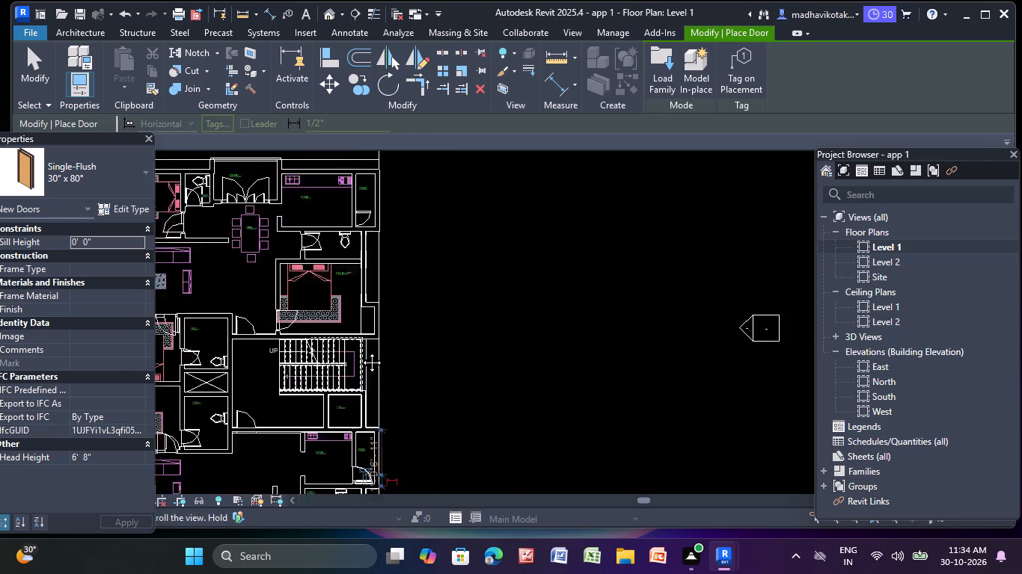
middle_drag(361, 351, 373, 413)
scroll(352, 377, up, 3)
scroll(413, 252, up, 5)
click(383, 283)
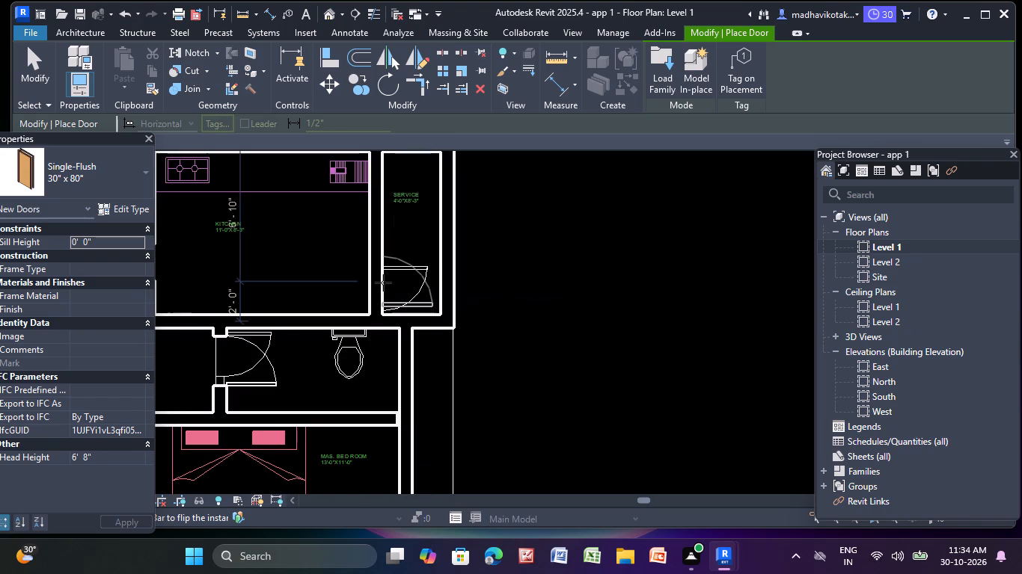
scroll(383, 283, down, 4)
middle_drag(415, 294, 722, 347)
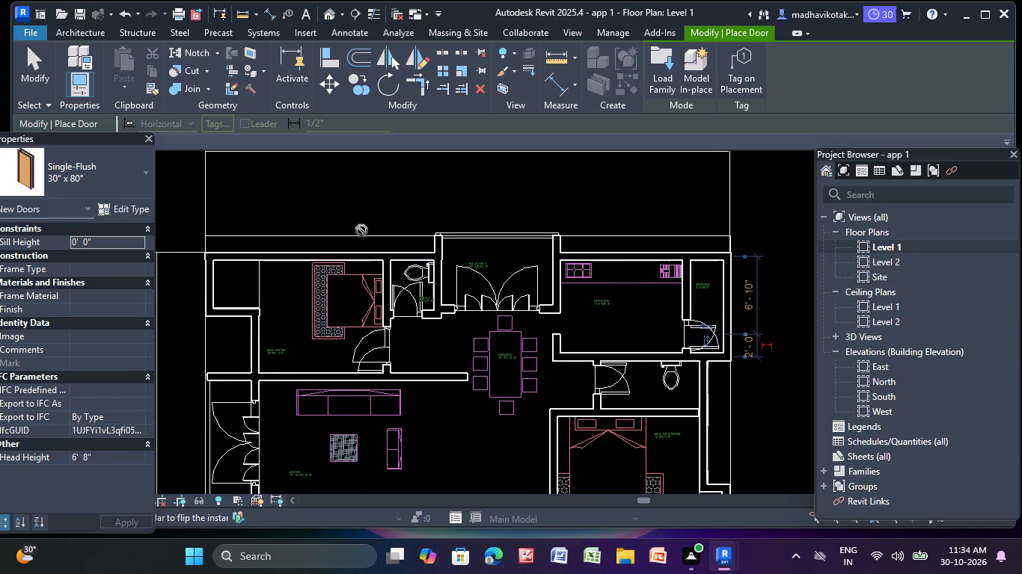
key(Escape)
key(Escape)
key(Escape)
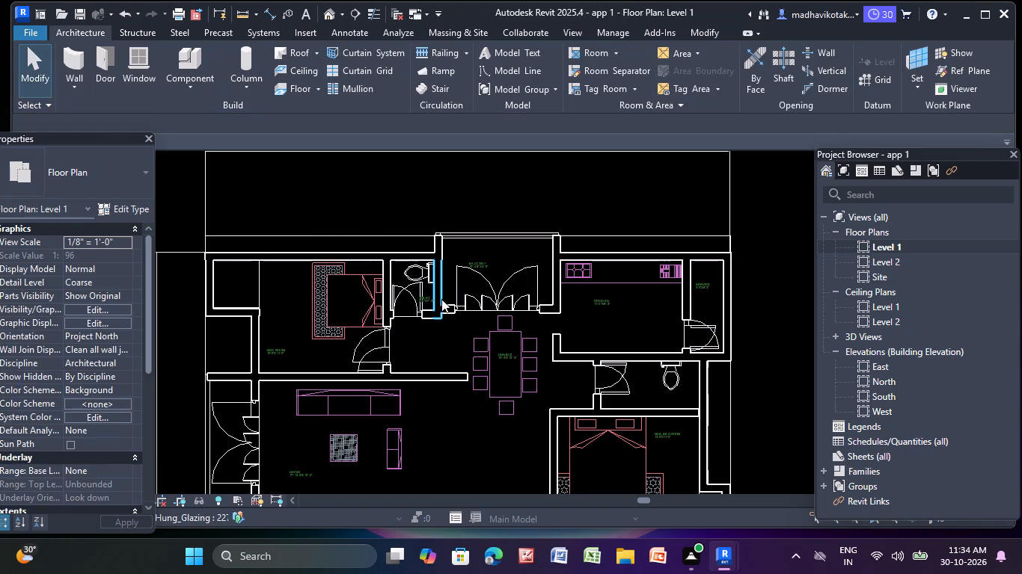
key(Escape)
Flip the hinge side of the door of the toilet beside the north balcony to match the drawn swing.
click(404, 293)
scroll(420, 311, up, 8)
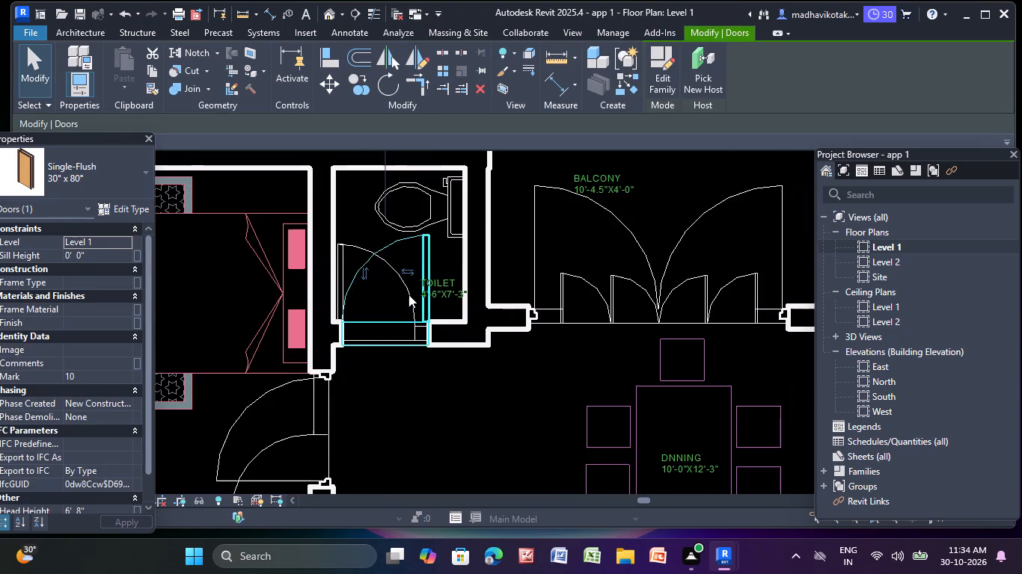
click(404, 268)
key(Escape)
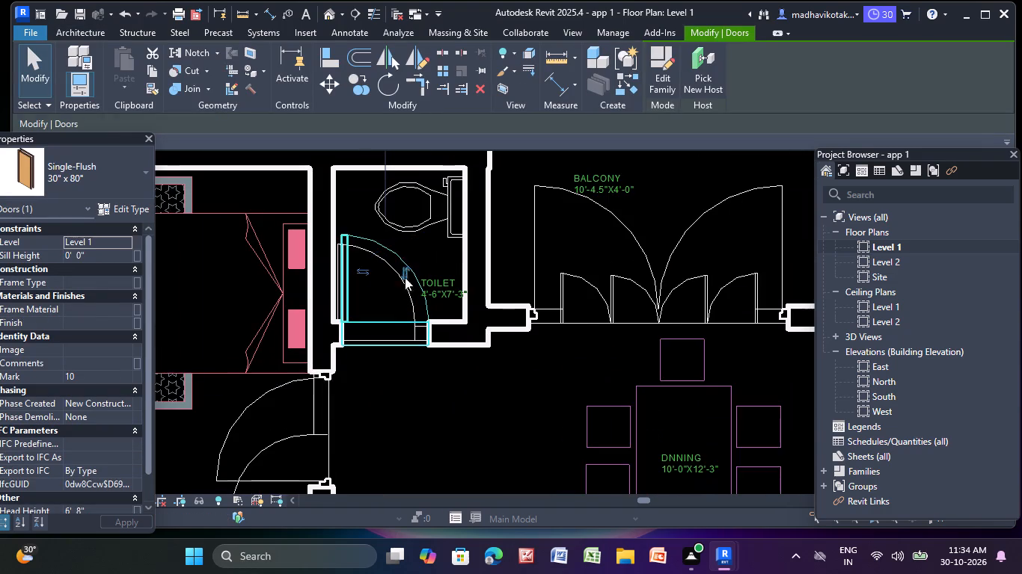
Flip the hinge side of the north apartment's service room door to its north jamb, matching the drawn swing.
scroll(405, 278, down, 5)
scroll(365, 346, down, 3)
middle_drag(376, 345, 243, 263)
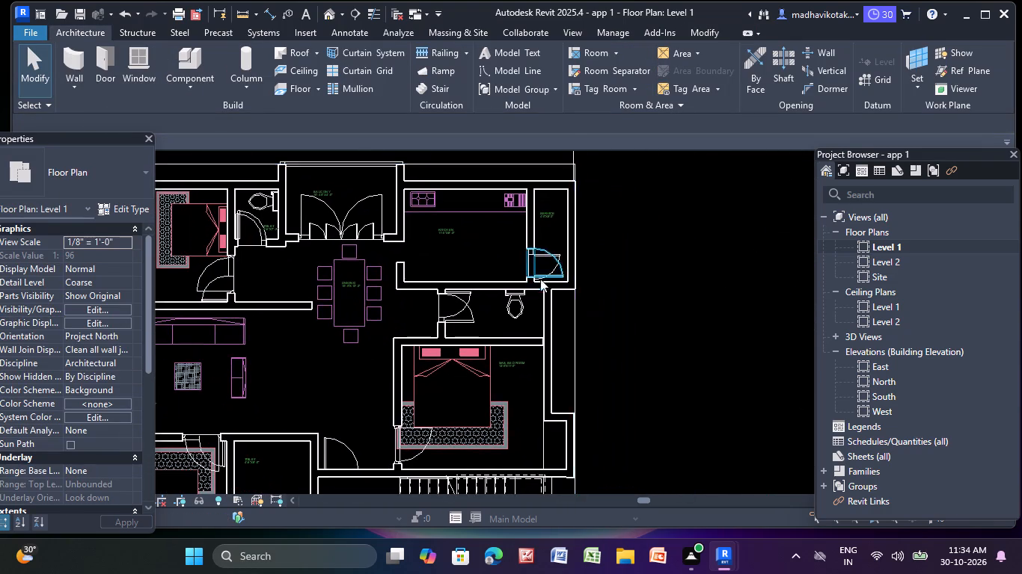
scroll(554, 274, up, 5)
click(547, 280)
scroll(547, 281, up, 5)
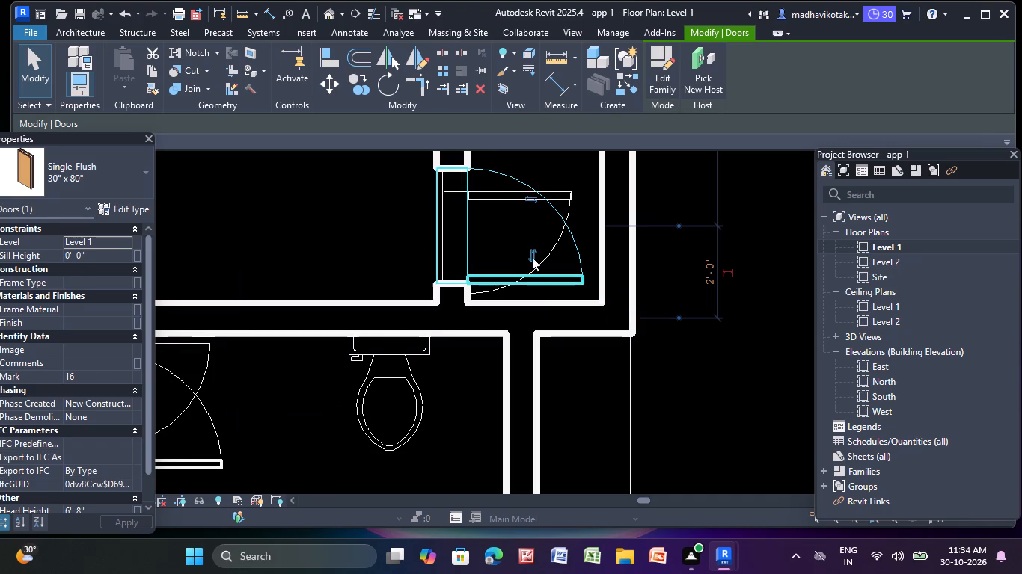
click(533, 255)
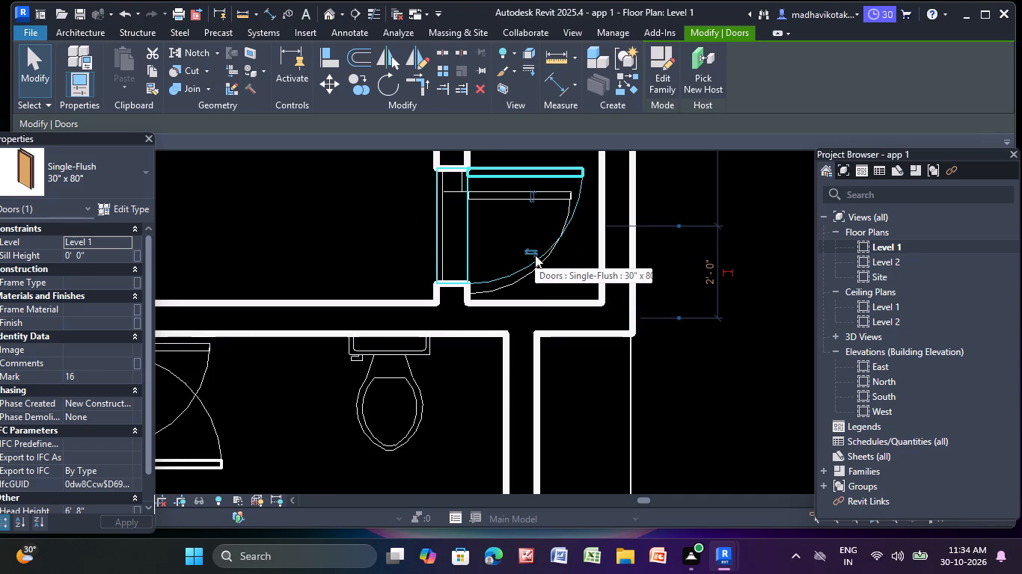
scroll(627, 364, down, 8)
key(Escape)
Flip the hinge side of the door of the toilet north of the master bedroom to match the drawn swing.
middle_drag(593, 368, 556, 357)
scroll(590, 367, up, 1)
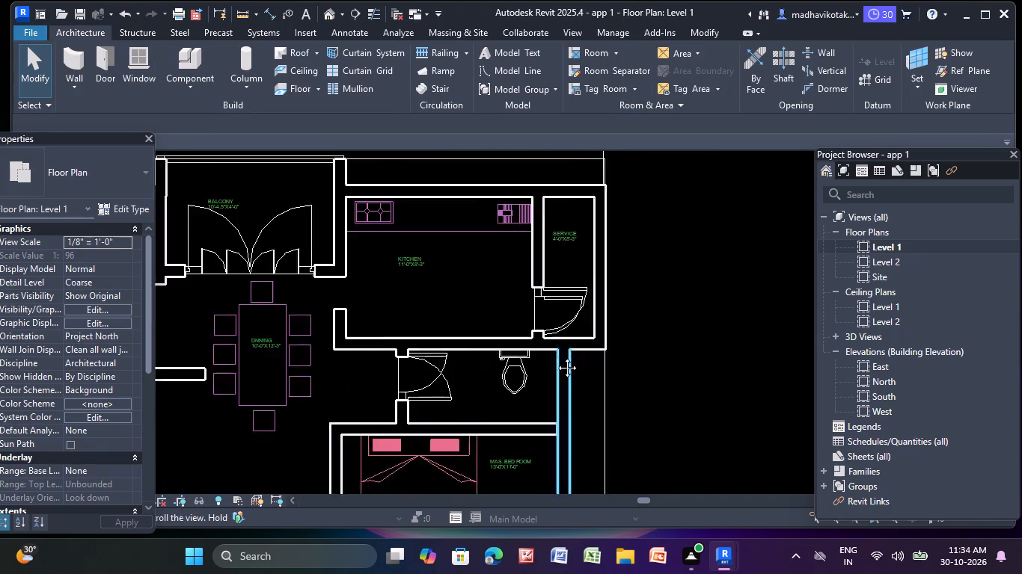
middle_drag(556, 357, 494, 200)
scroll(494, 187, up, 1)
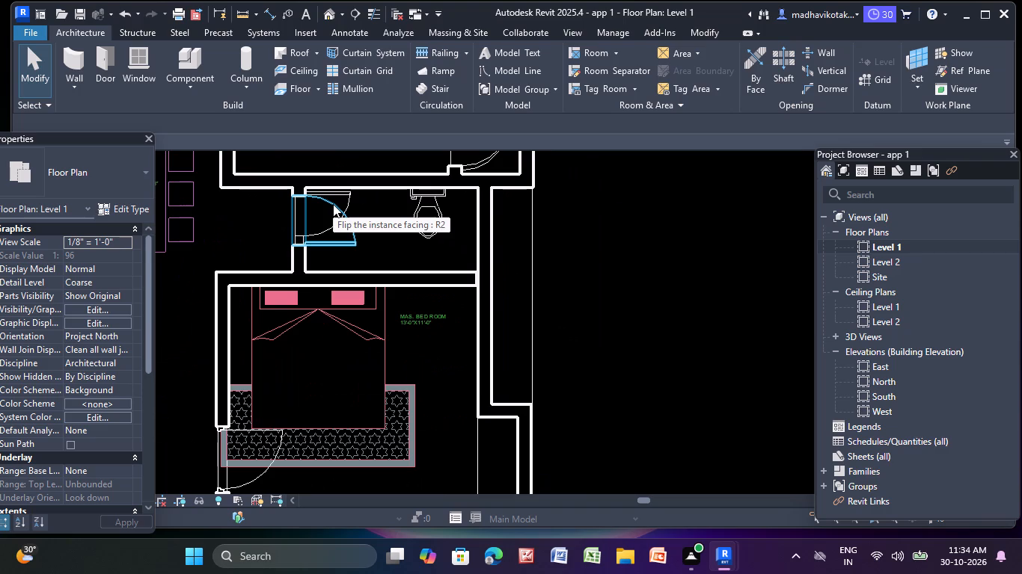
click(333, 204)
scroll(331, 211, up, 5)
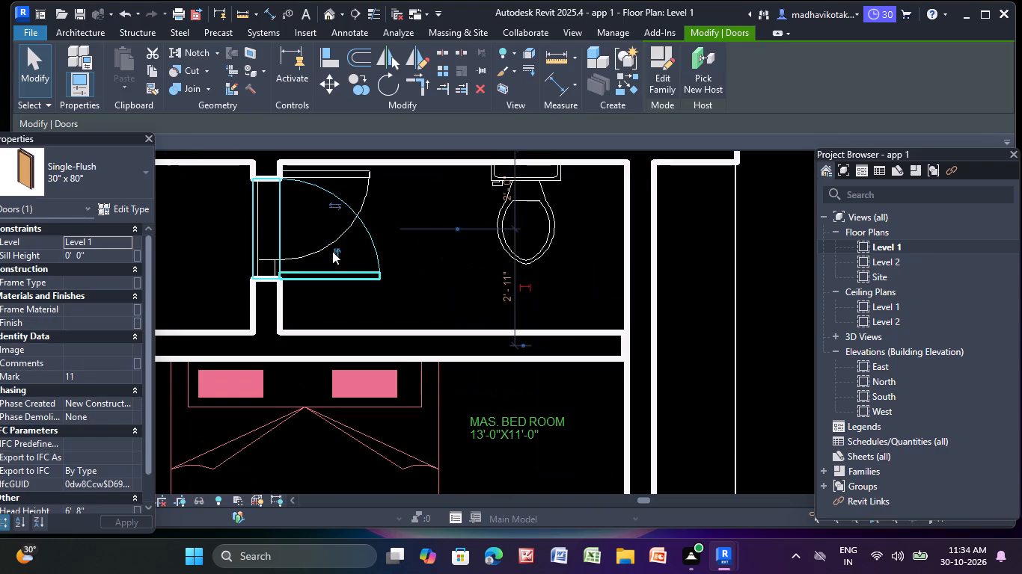
click(337, 253)
key(Escape)
Place a Single-Flush 30" x 80" door in the south wall of the south apartment's 8'-9"x4'-6" toilet over the drawn symbol.
scroll(349, 251, down, 6)
middle_drag(359, 256, 357, 258)
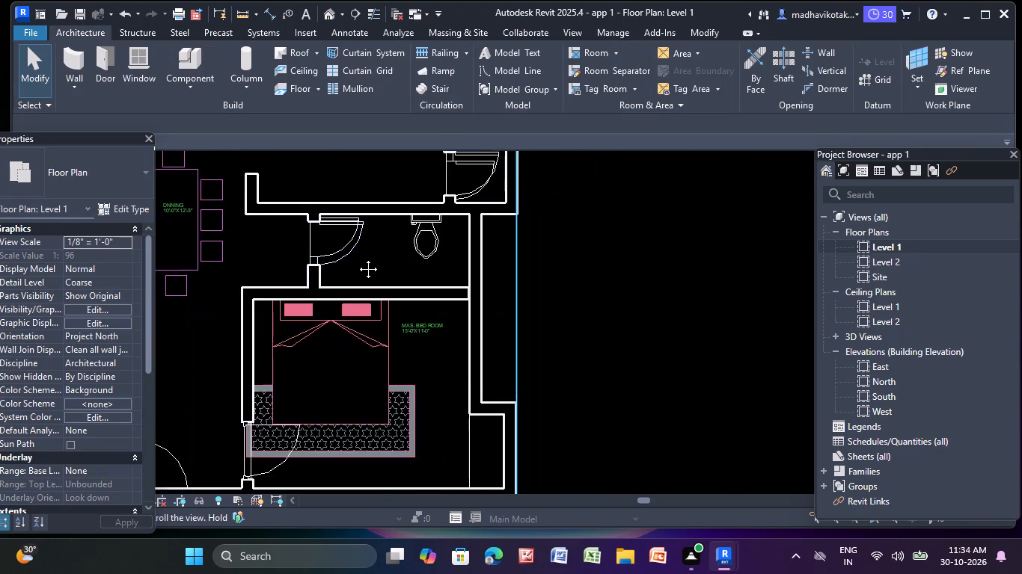
middle_drag(357, 258, 453, 94)
scroll(465, 357, down, 2)
middle_drag(473, 371, 486, 342)
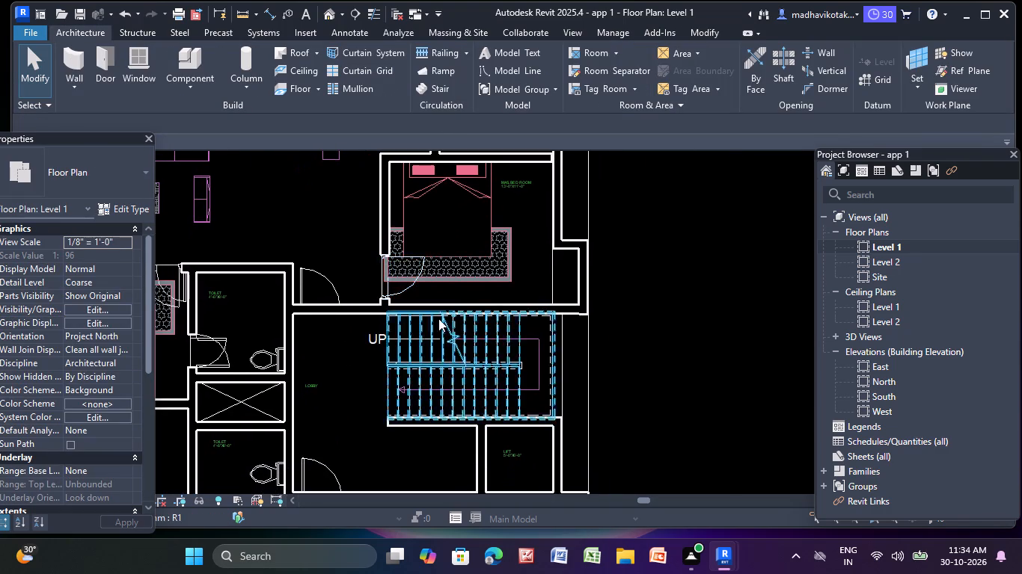
scroll(441, 325, down, 4)
middle_drag(453, 348, 457, 192)
scroll(431, 389, up, 4)
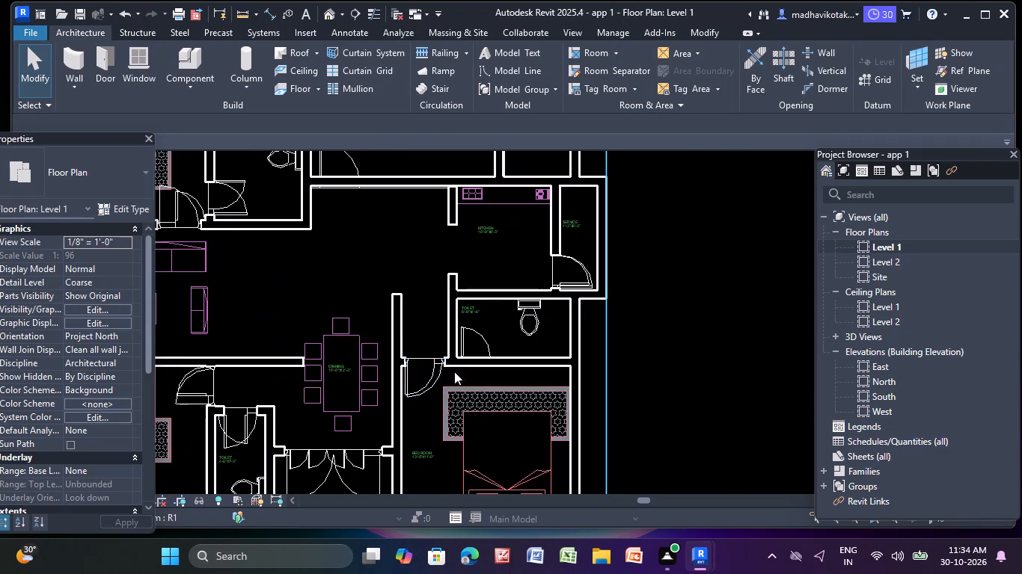
click(462, 330)
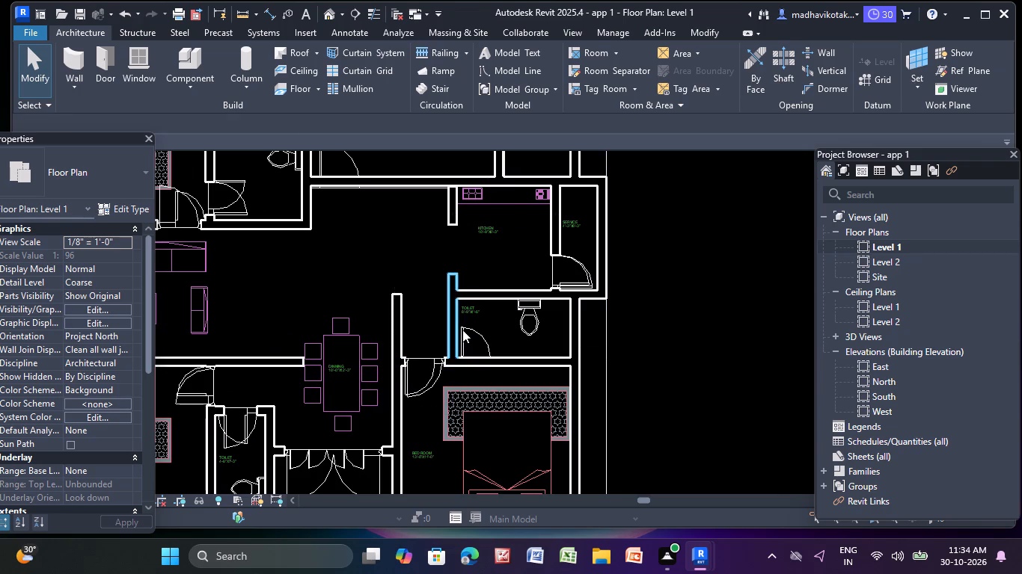
key(Escape)
click(102, 62)
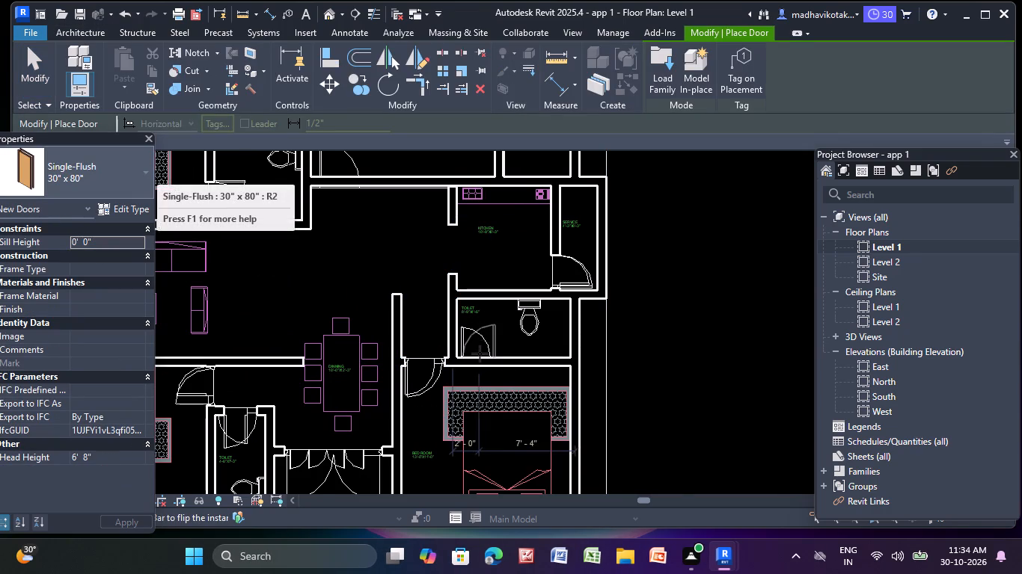
scroll(480, 354, up, 5)
click(474, 358)
key(Escape)
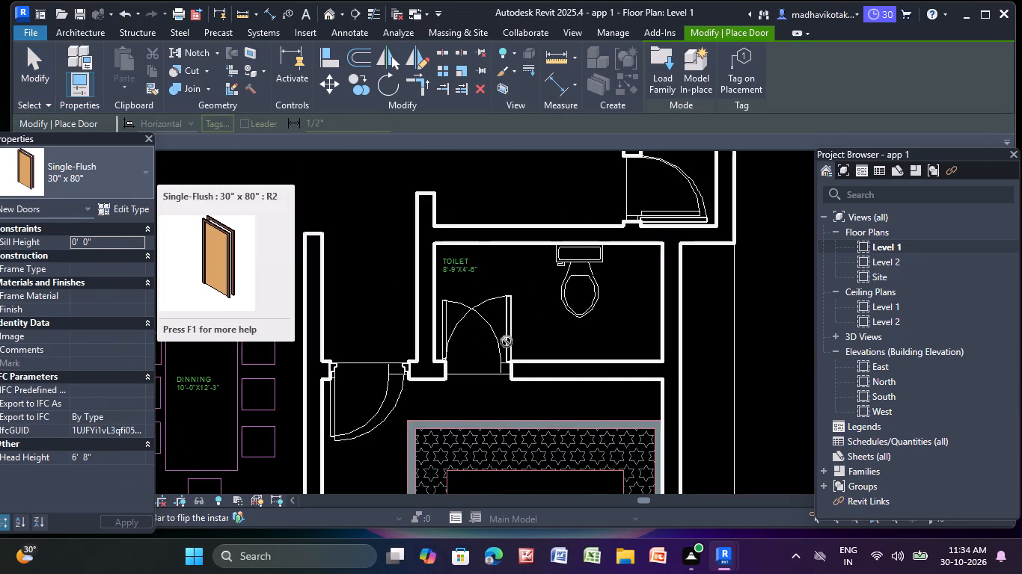
key(Escape)
key(Escape)
Flip the hinge side of the door in that toilet's south wall to the west jamb, matching the drawn swing.
click(510, 339)
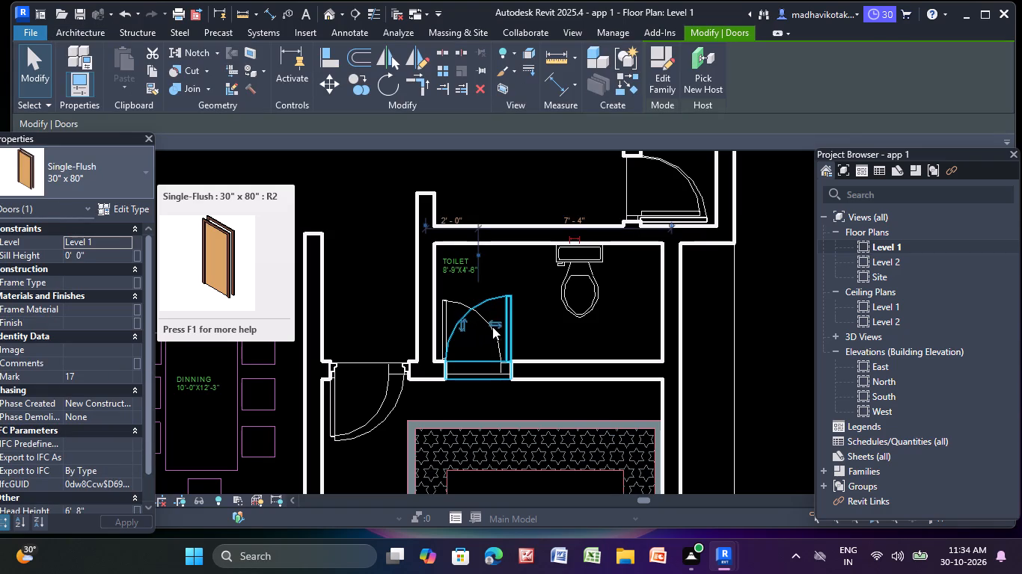
click(495, 318)
key(Escape)
Flip the hinge side of the lower middle bedroom's toilet door to its north jamb, matching the drawn swing.
scroll(495, 317, down, 2)
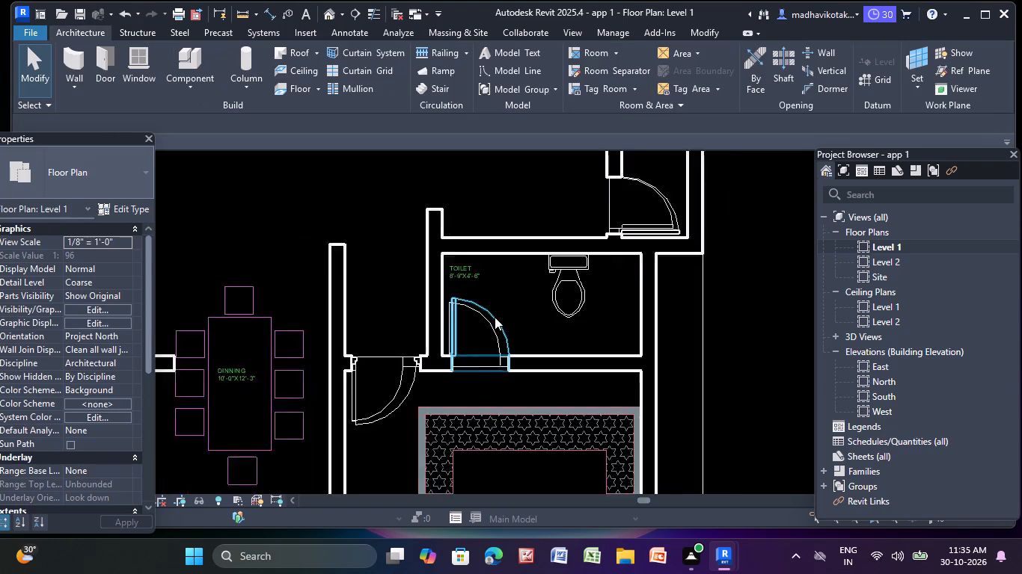
scroll(495, 317, down, 3)
middle_drag(495, 317, 482, 331)
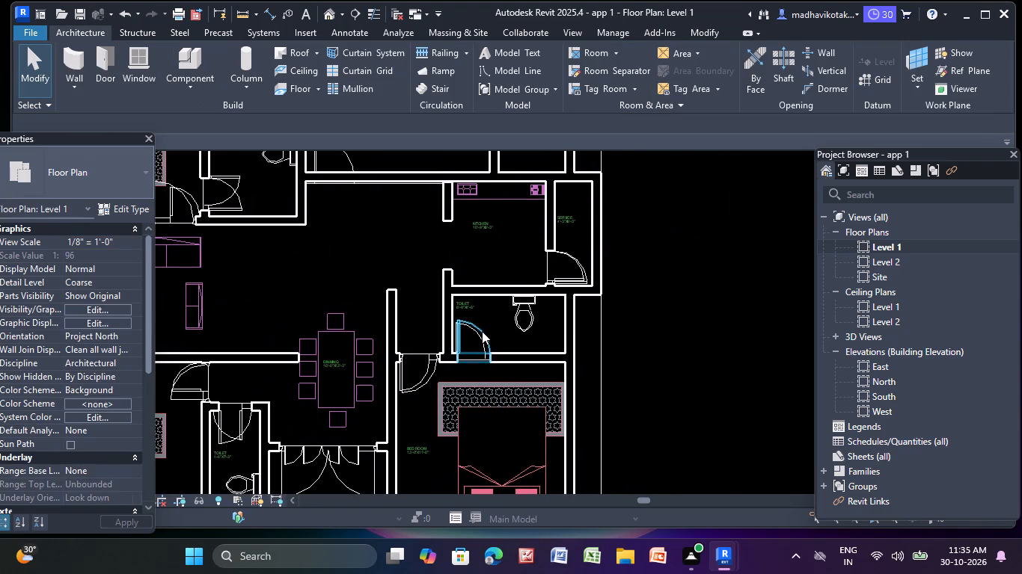
scroll(464, 331, down, 5)
middle_drag(448, 317, 424, 220)
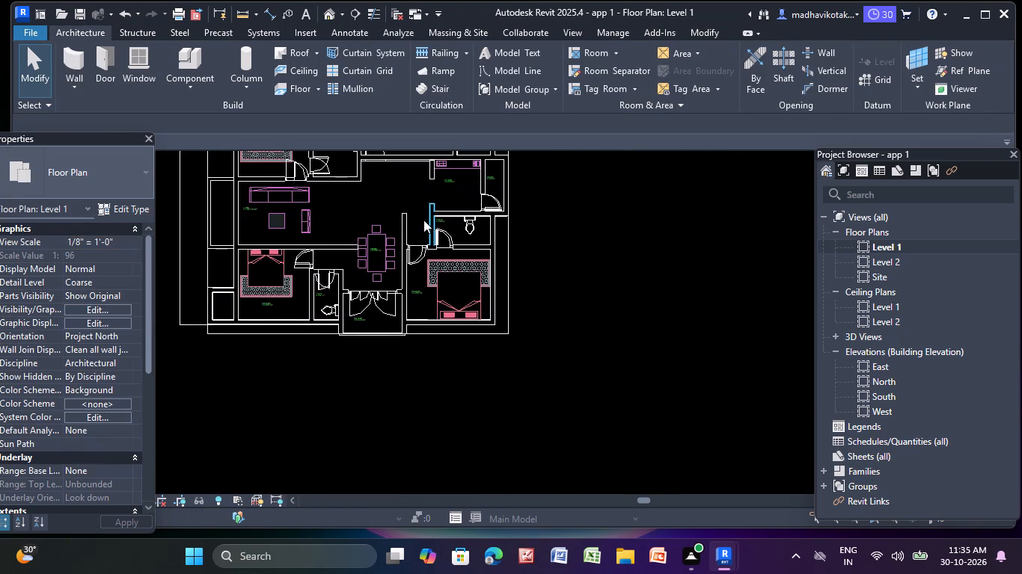
middle_drag(270, 302, 373, 335)
scroll(386, 324, up, 5)
scroll(495, 315, up, 5)
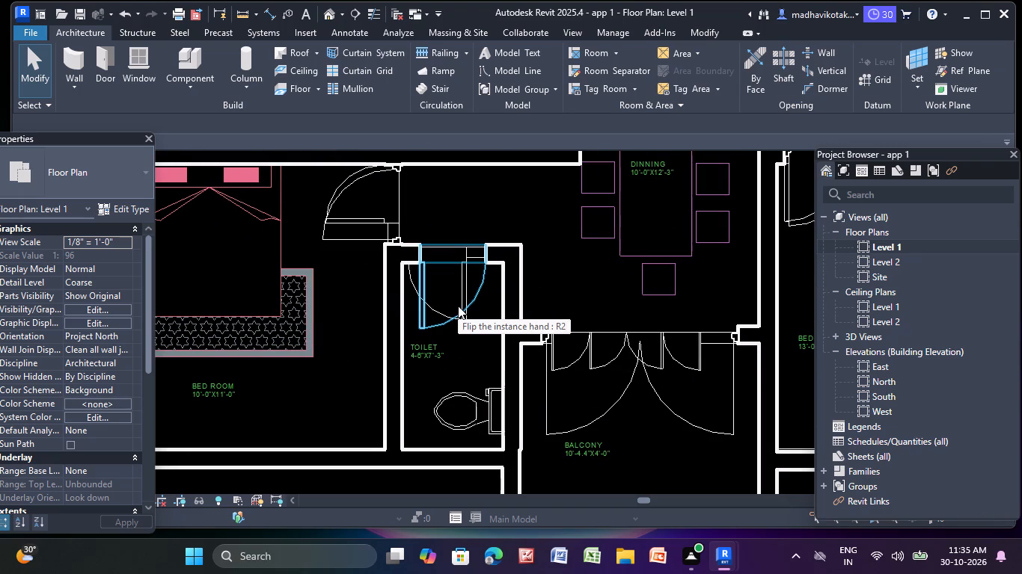
scroll(316, 259, down, 4)
scroll(383, 273, down, 3)
middle_drag(383, 273, 482, 330)
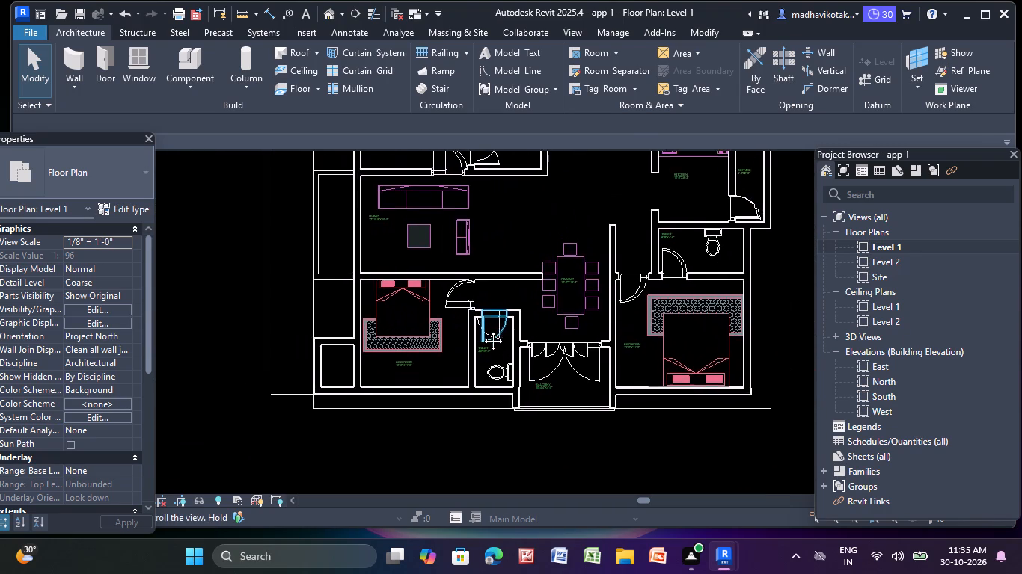
middle_drag(482, 330, 446, 432)
scroll(379, 297, up, 4)
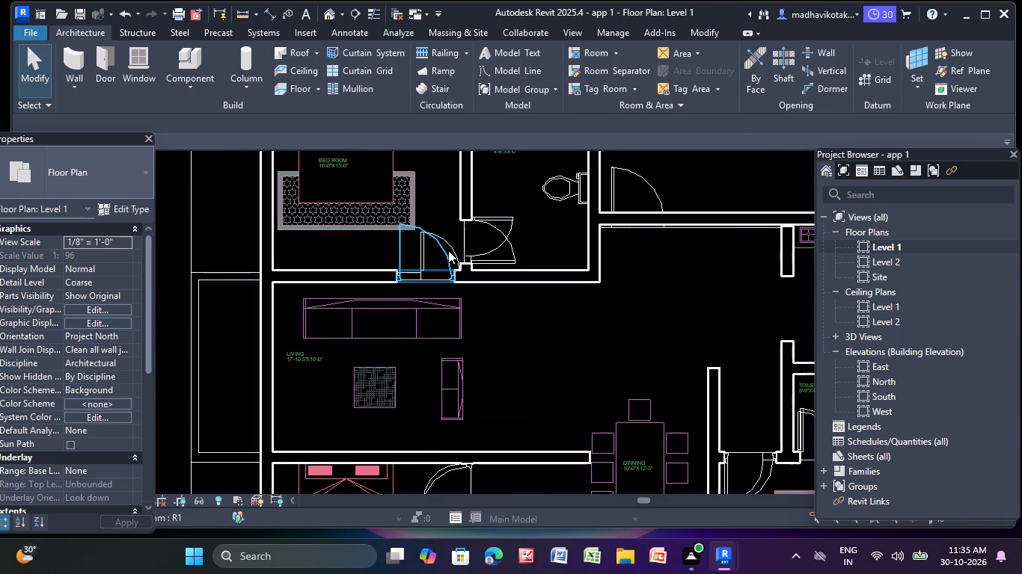
scroll(446, 253, down, 4)
middle_drag(446, 253, 358, 392)
scroll(397, 372, up, 4)
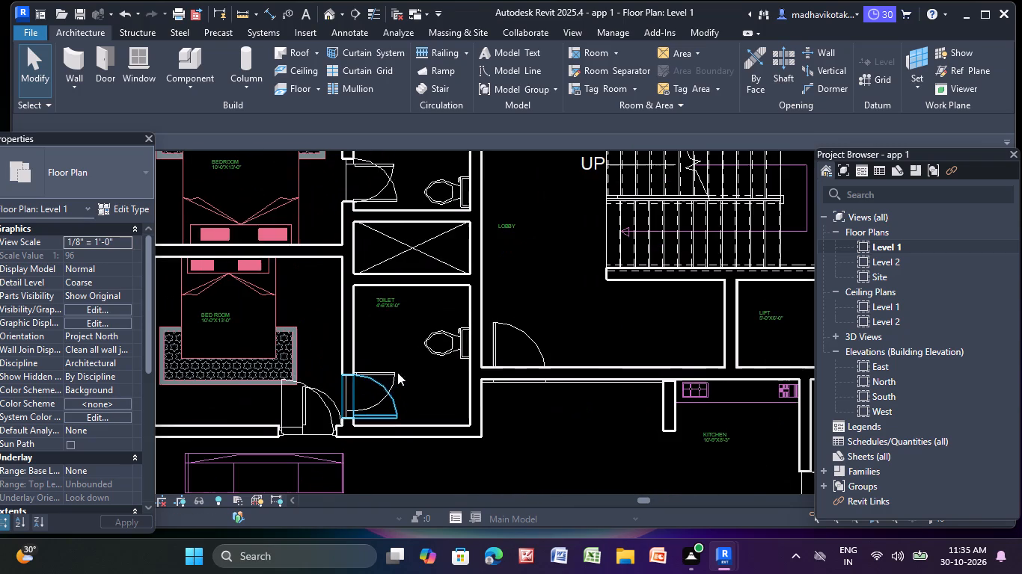
click(381, 382)
middle_drag(367, 328, 376, 306)
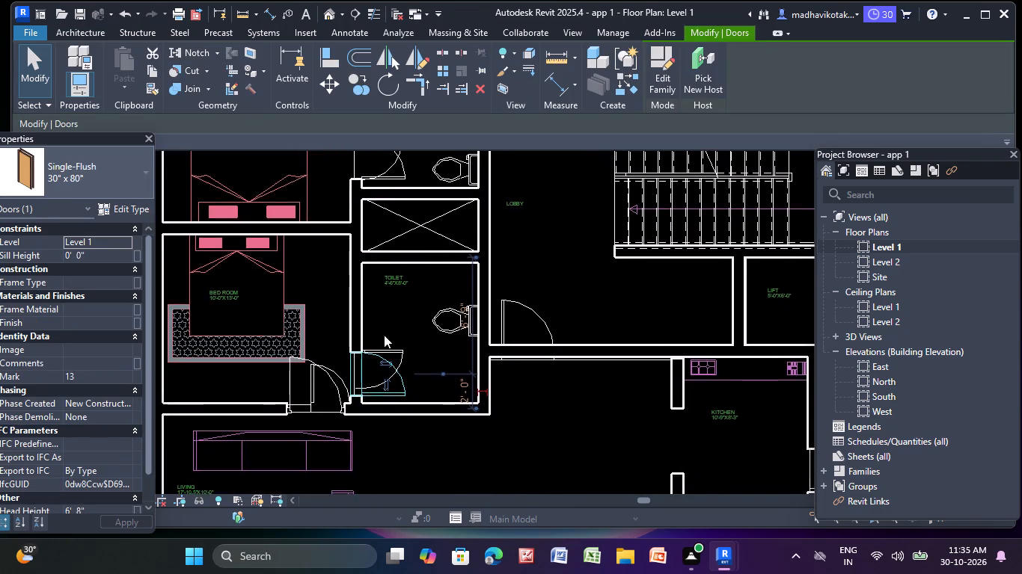
scroll(446, 398, up, 1)
middle_drag(444, 389, 438, 359)
scroll(369, 352, up, 5)
click(379, 354)
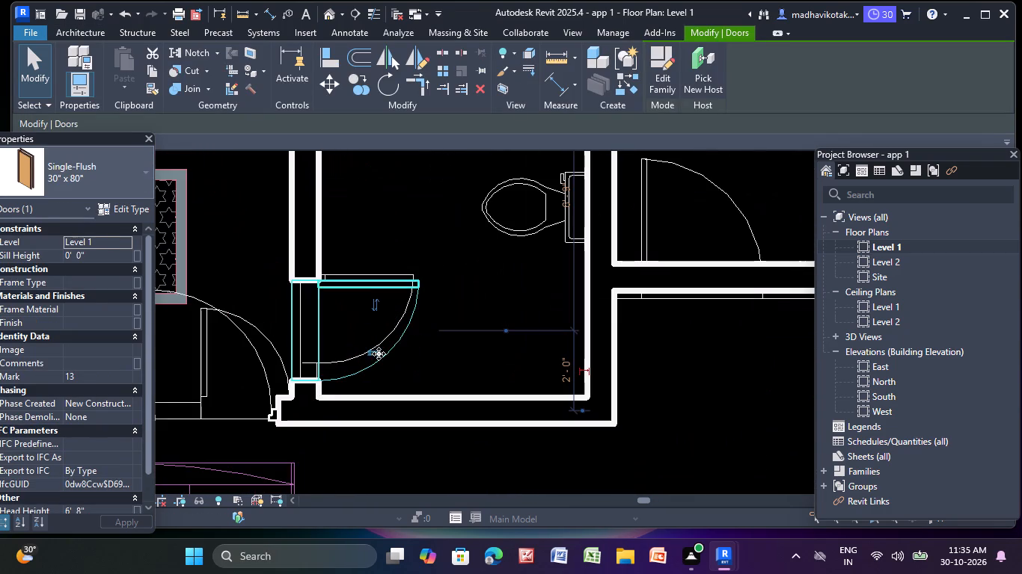
key(Escape)
Flip the hinge side of the upper middle bedroom's toilet door to its north jamb, matching the drawn swing.
scroll(383, 255, down, 5)
middle_drag(383, 255, 361, 410)
scroll(356, 357, down, 3)
middle_drag(356, 357, 348, 459)
scroll(348, 459, up, 2)
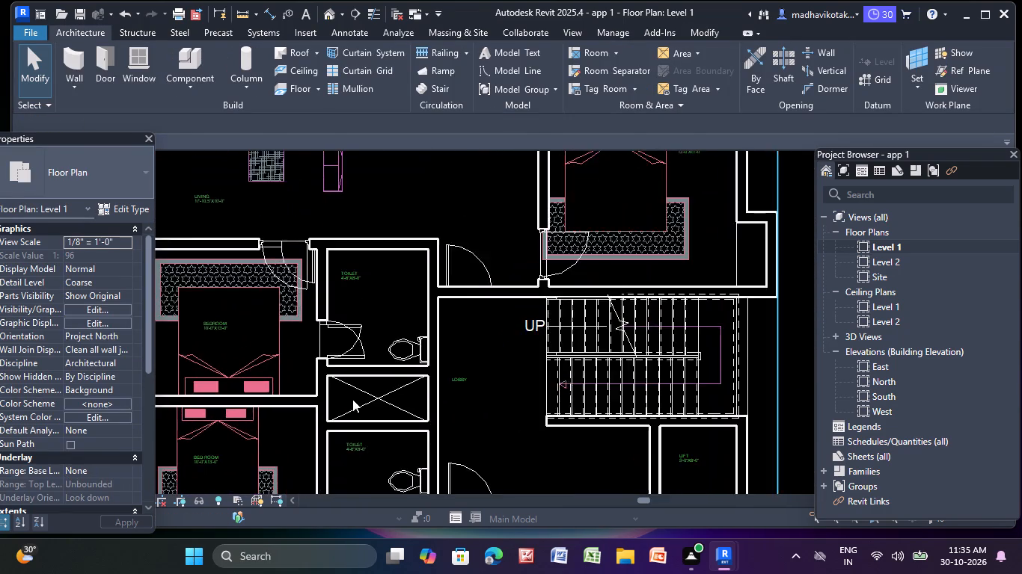
scroll(352, 399, up, 3)
click(362, 315)
scroll(352, 316, up, 3)
click(338, 323)
key(Escape)
Check the door positions and swings against the drawn symbols across the north apartment and the overall Level 1 plan.
scroll(379, 284, down, 7)
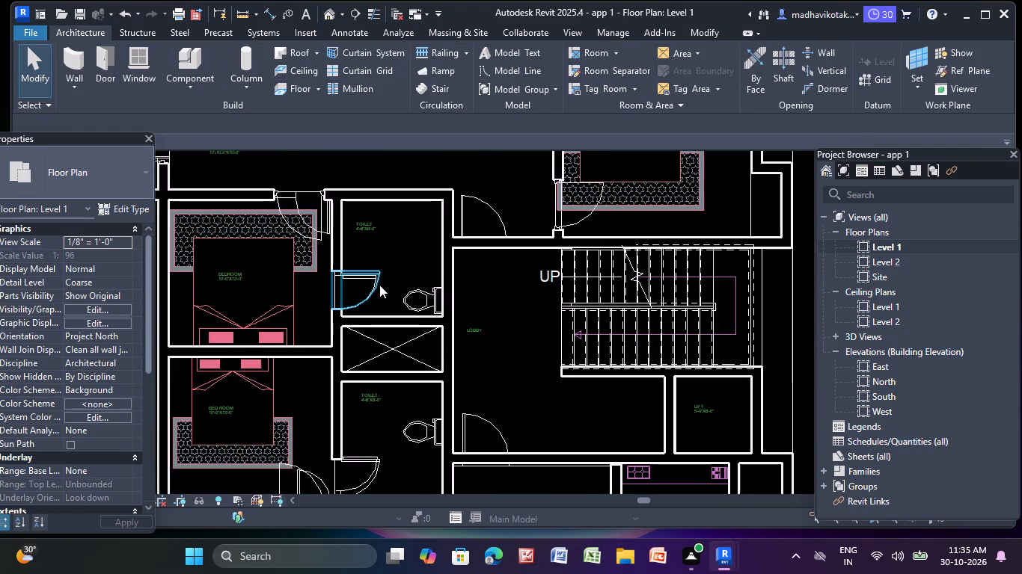
scroll(379, 285, down, 3)
middle_drag(379, 285, 374, 320)
scroll(341, 283, up, 4)
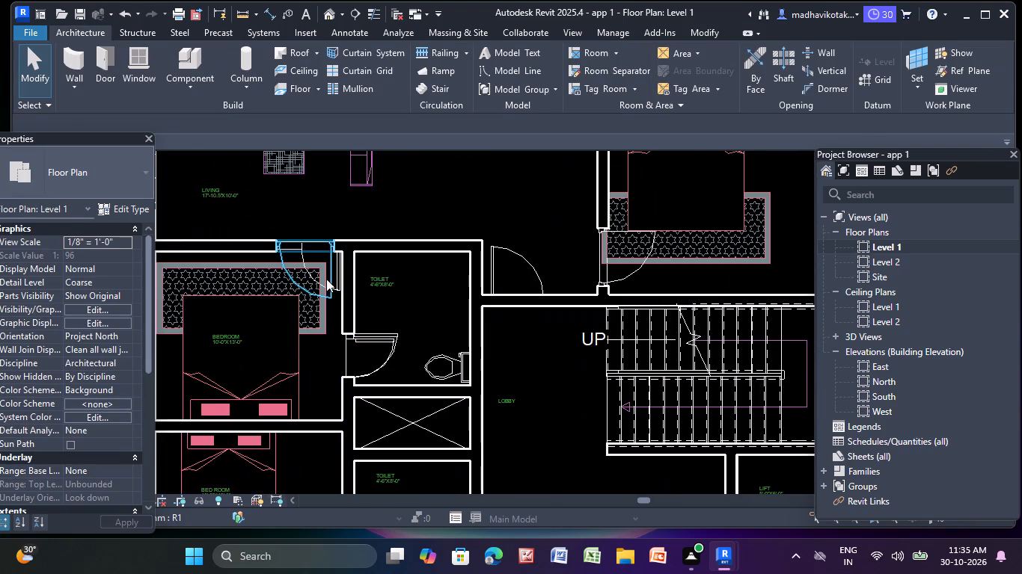
scroll(382, 288, down, 3)
middle_drag(388, 291, 262, 481)
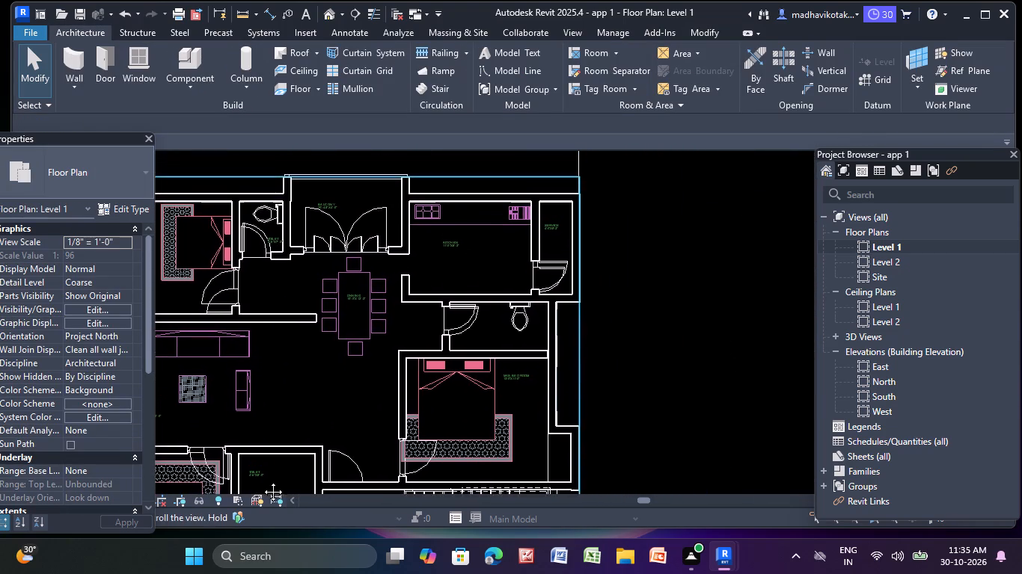
middle_drag(262, 481, 261, 481)
scroll(409, 407, down, 1)
middle_drag(409, 407, 496, 386)
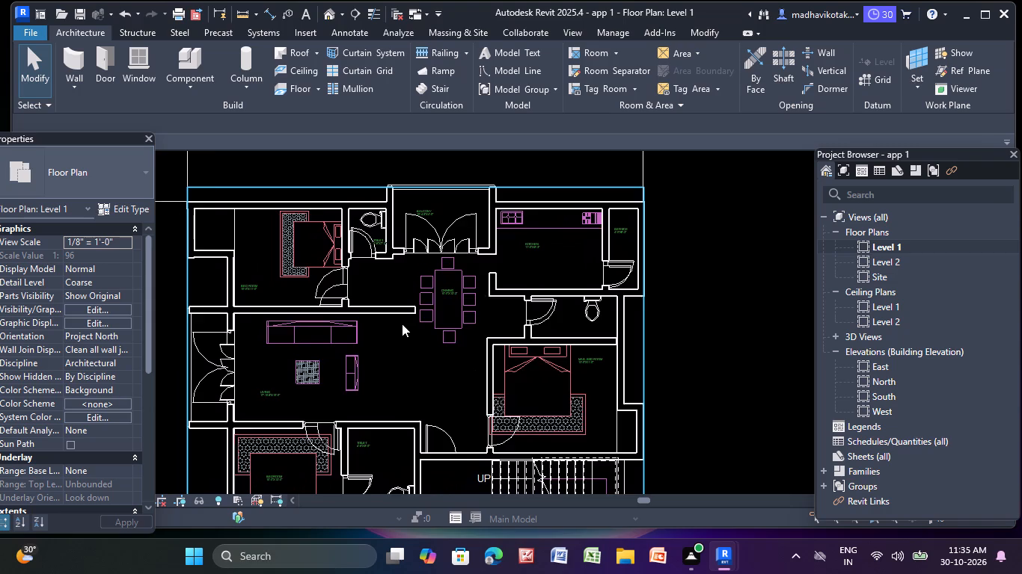
scroll(402, 324, down, 6)
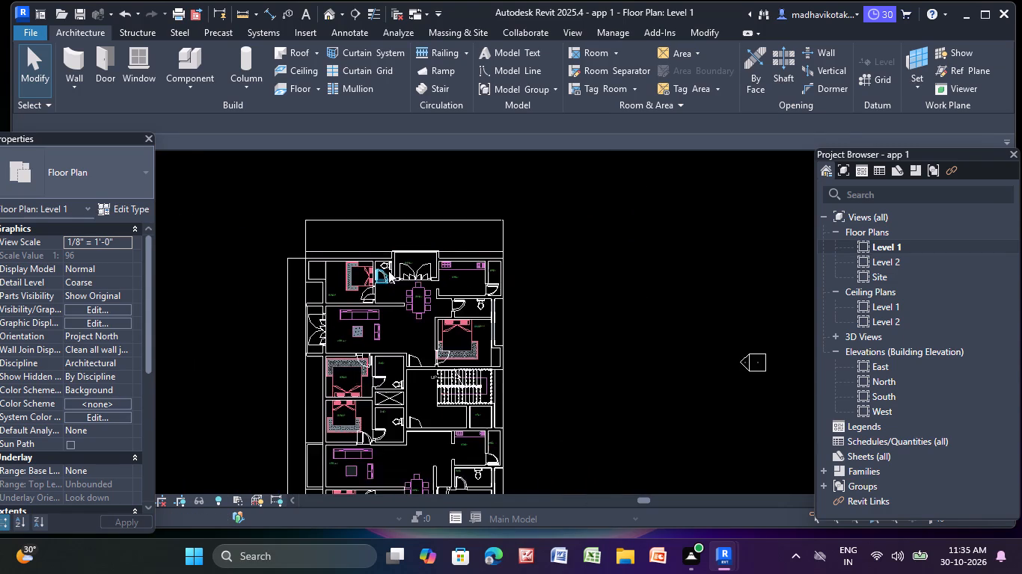
Delete the short outer west wall enclosing the recess beside the northwest bedroom.
scroll(401, 268, down, 2)
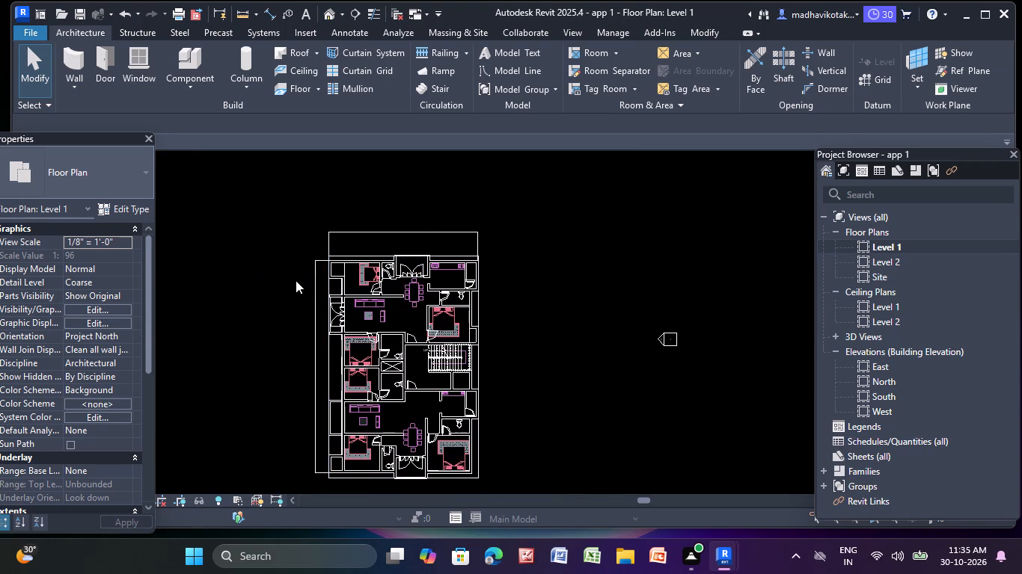
scroll(296, 280, up, 4)
scroll(414, 265, up, 4)
middle_drag(313, 261, 371, 185)
scroll(315, 258, up, 1)
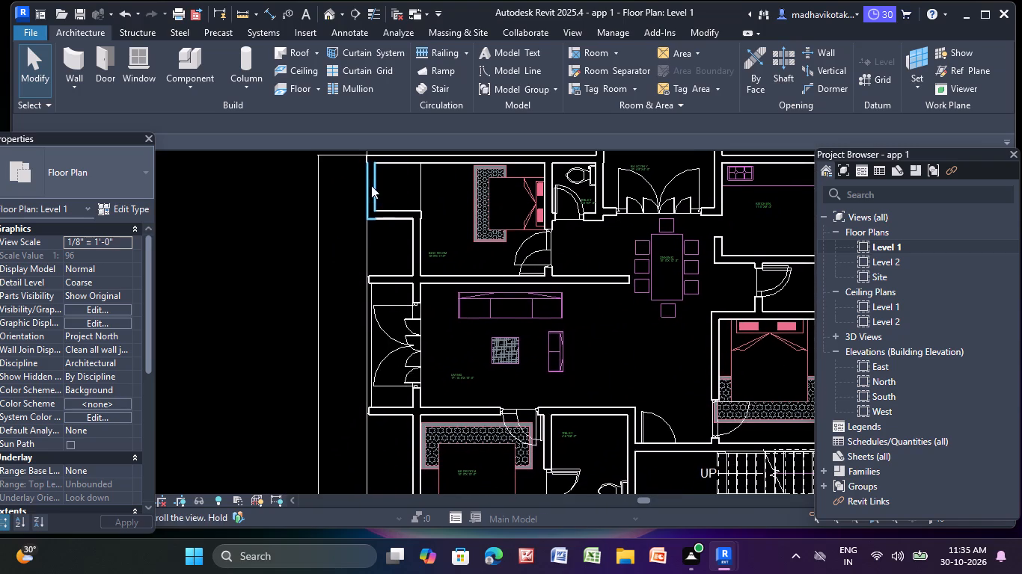
middle_drag(371, 185, 371, 187)
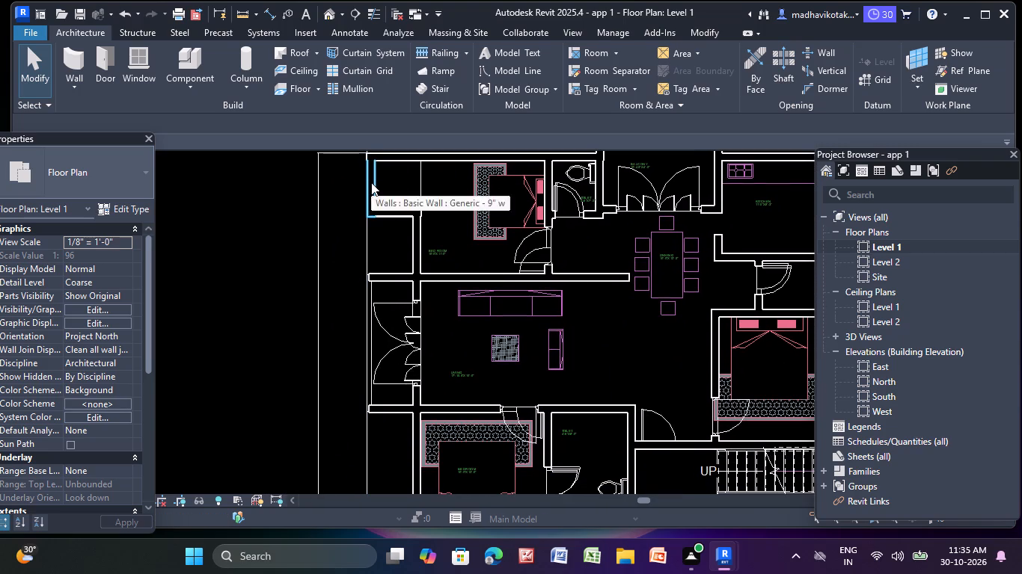
click(371, 182)
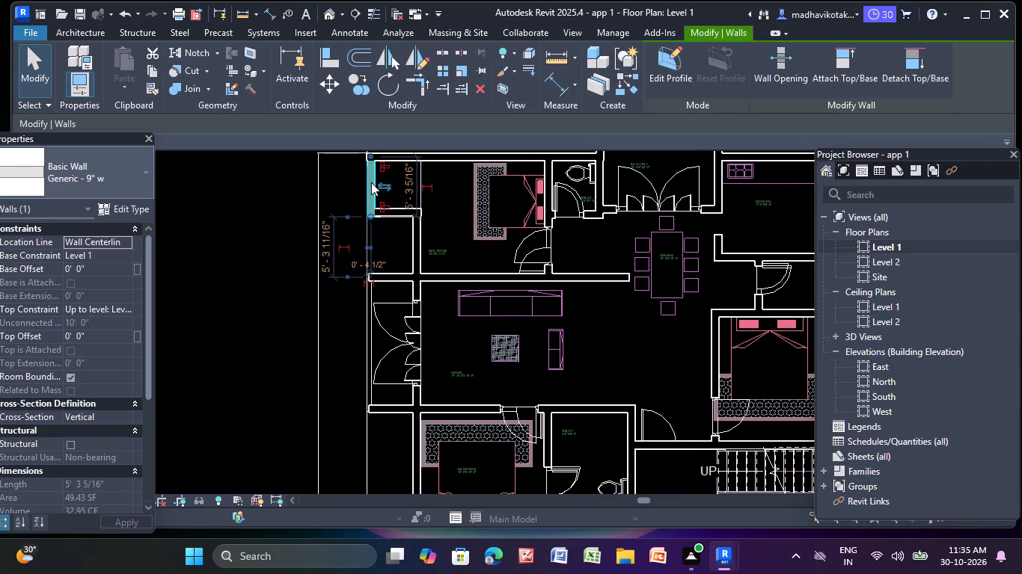
key(Delete)
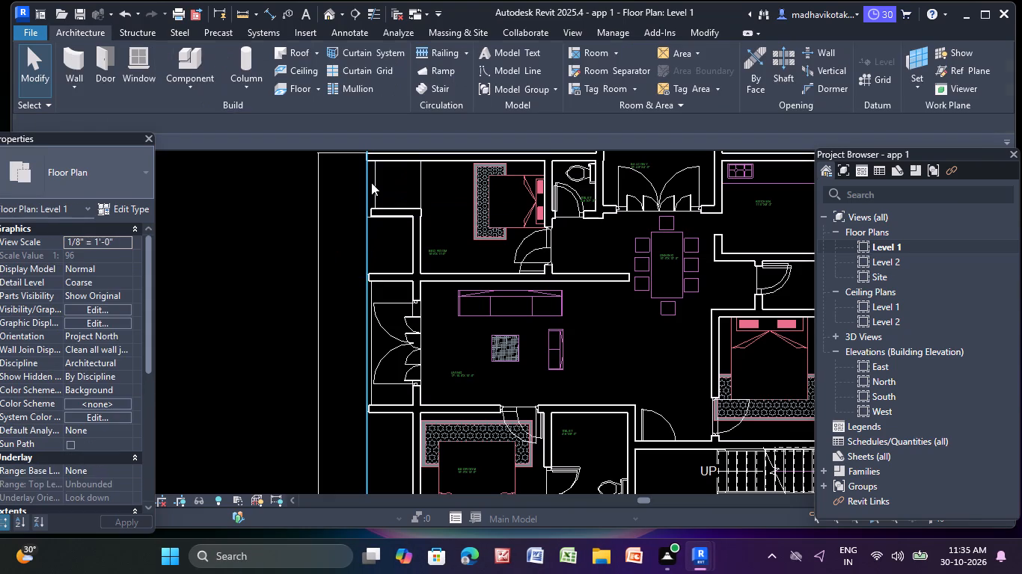
Delete the short outer west wall enclosing the recess beside the southwest bedroom.
scroll(403, 351, down, 1)
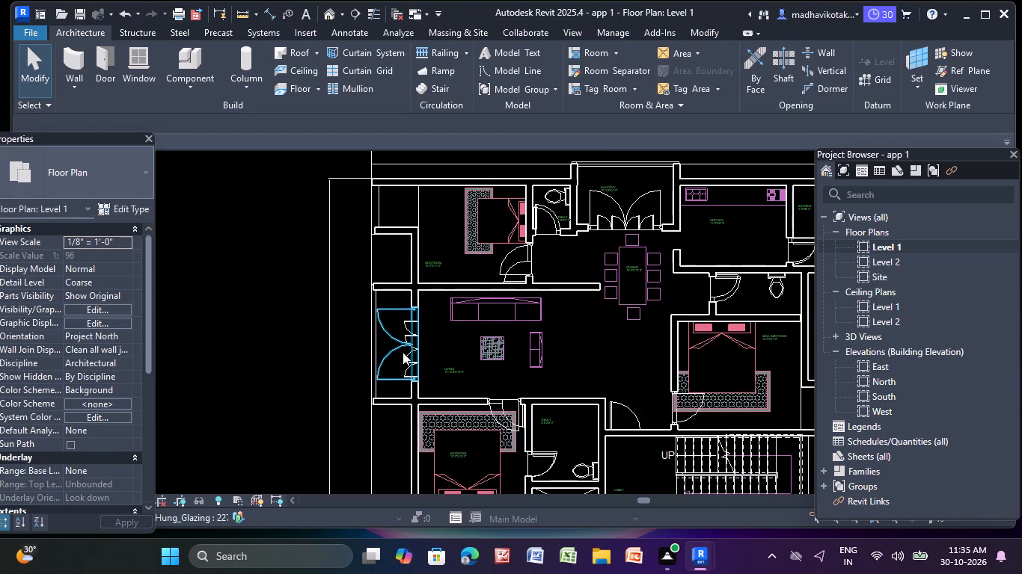
scroll(383, 361, down, 3)
middle_drag(385, 356, 340, 149)
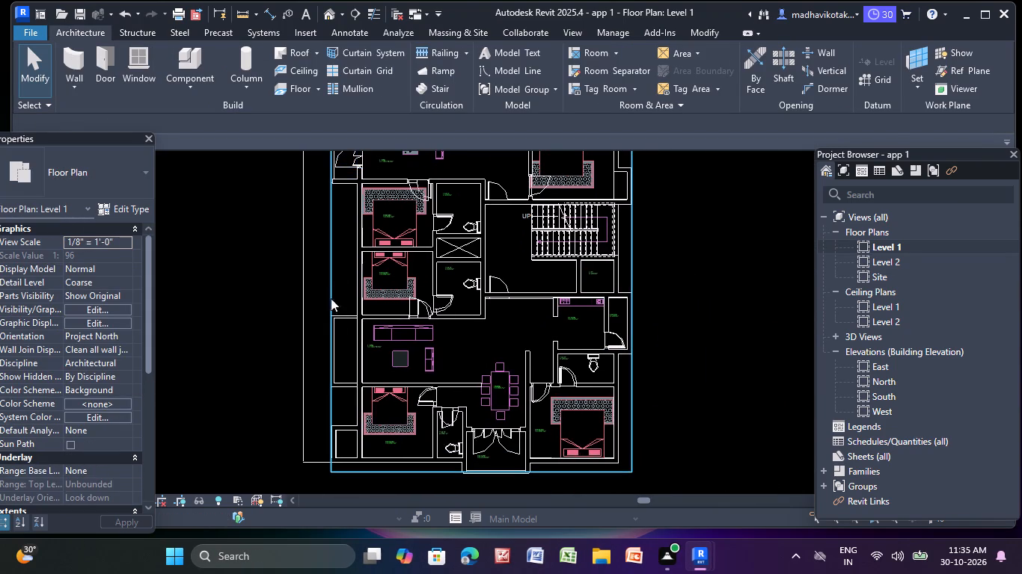
middle_drag(332, 333, 307, 209)
scroll(285, 330, up, 3)
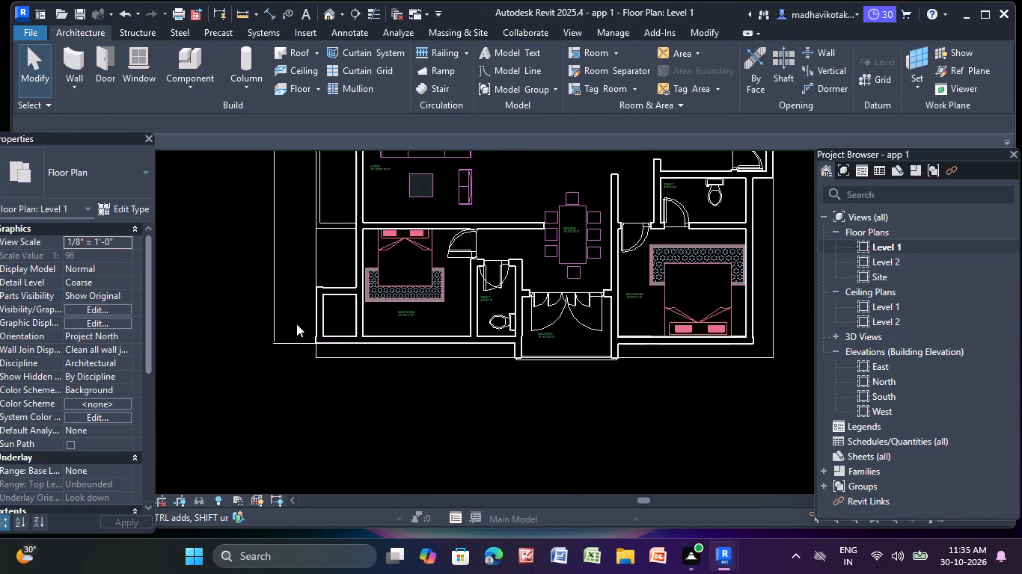
scroll(312, 312, up, 3)
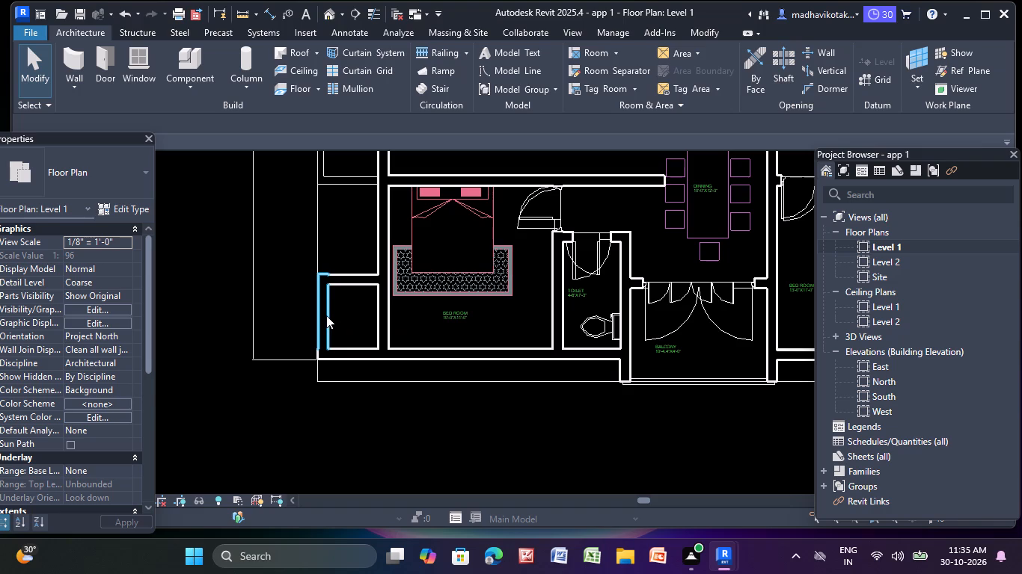
click(326, 315)
key(Delete)
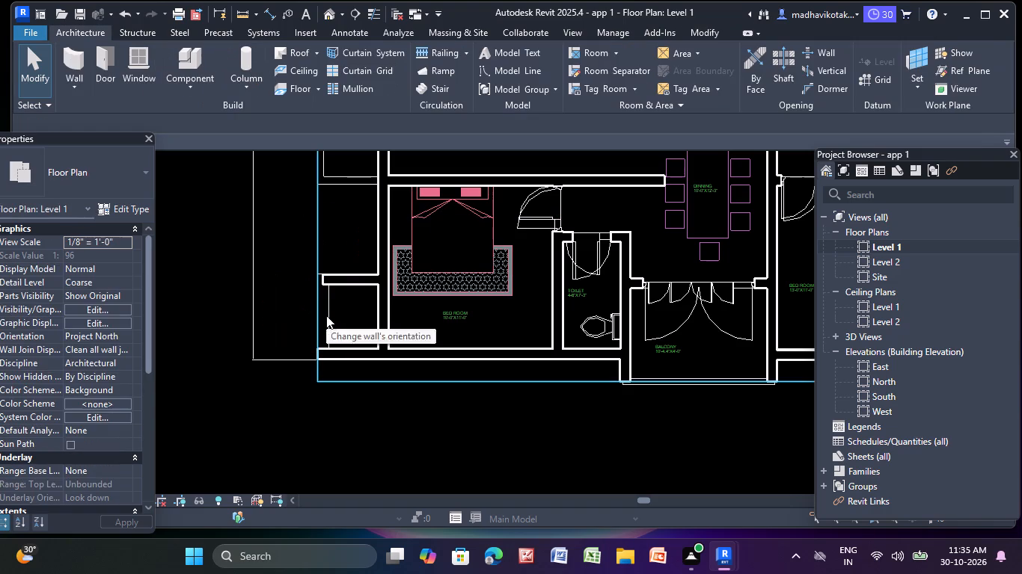
Delete the long north-south wall along the west side of the southwest bedroom and the south living room.
scroll(301, 289, down, 1)
middle_drag(301, 289, 224, 277)
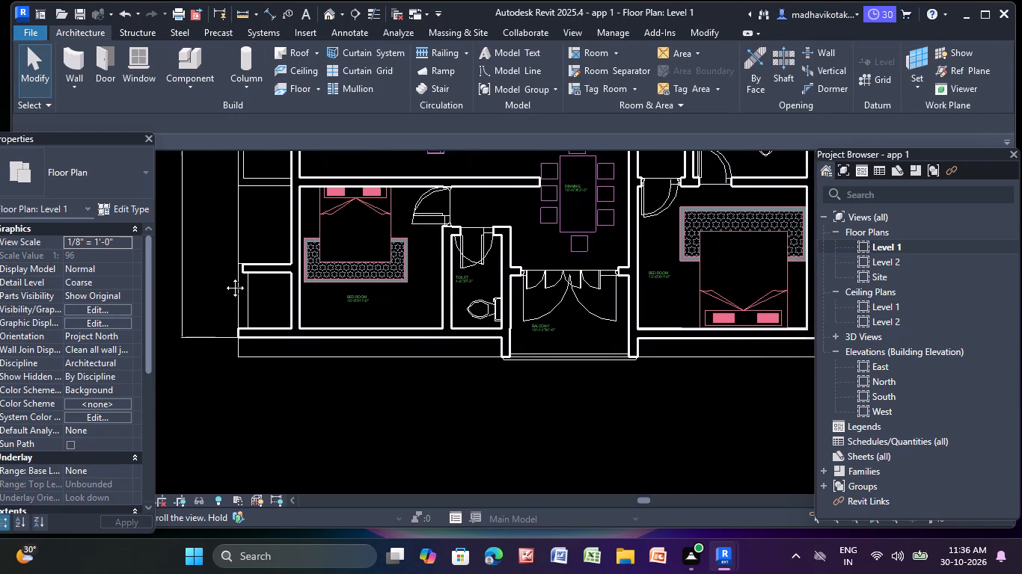
middle_drag(224, 277, 235, 279)
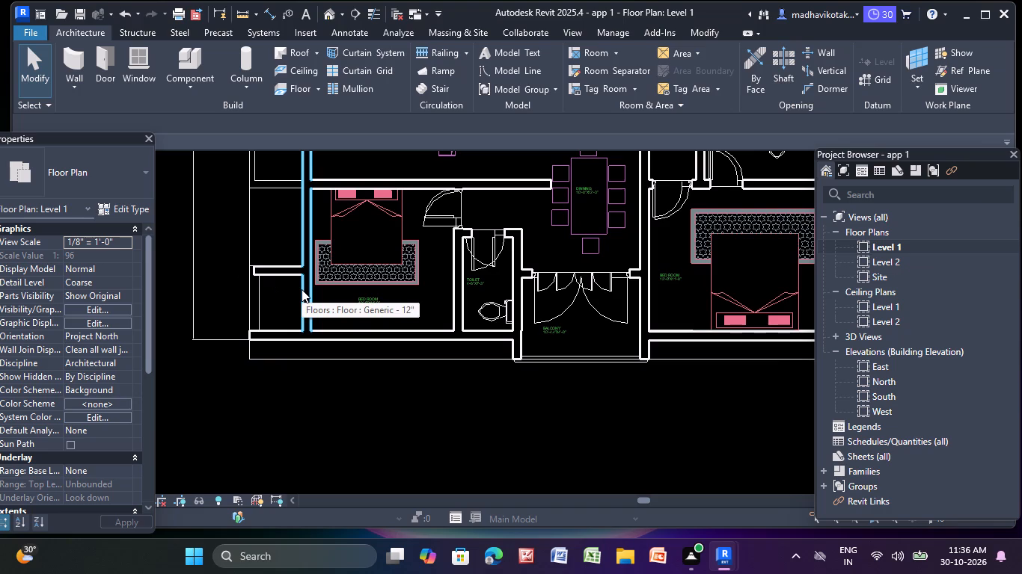
click(302, 289)
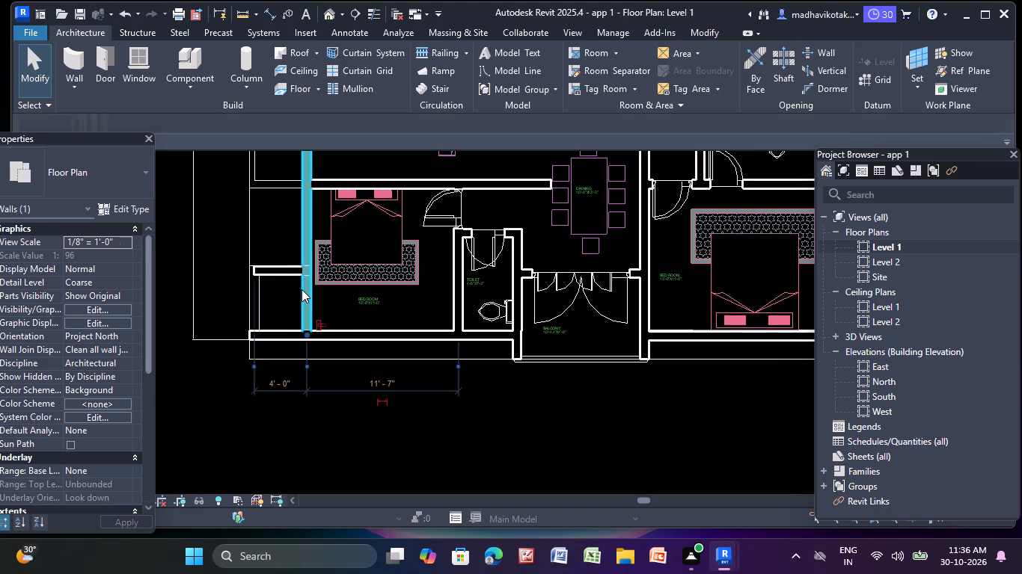
key(Delete)
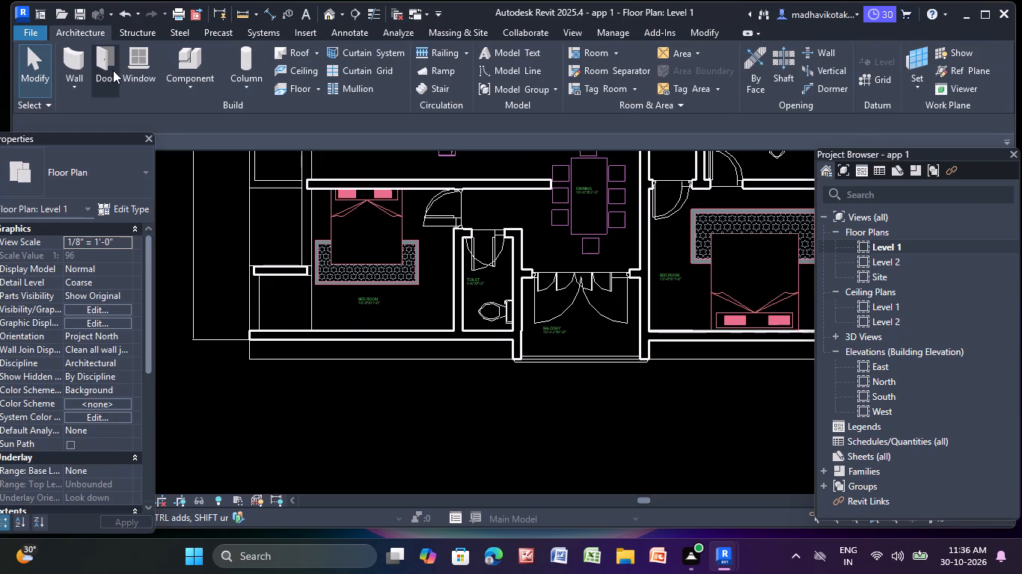
Draw a Generic - 9" w wall along the west side, from the north living room's south wall down to the southwest recess's north wall.
click(73, 53)
double_click(97, 173)
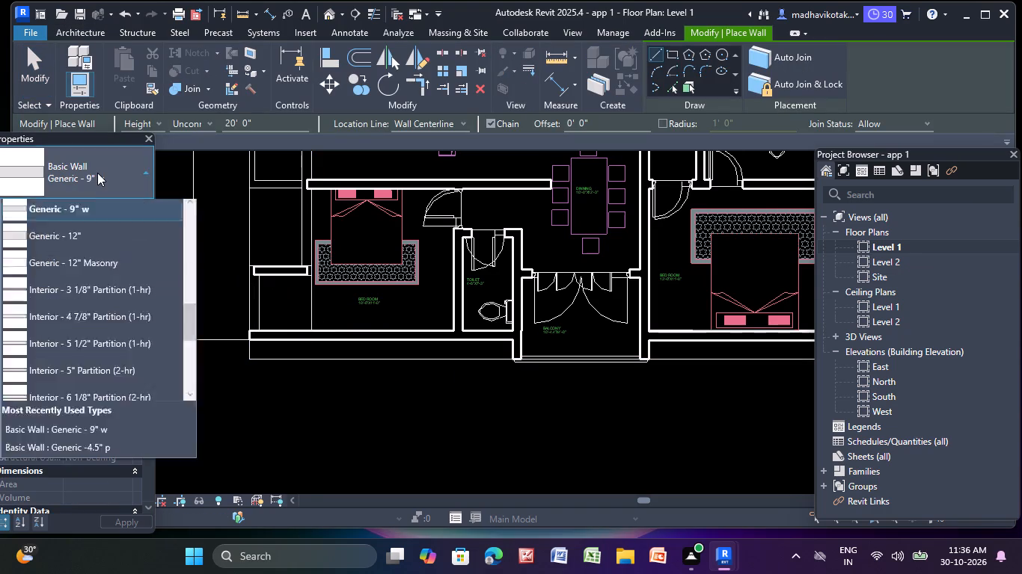
middle_drag(302, 297, 307, 480)
scroll(295, 380, down, 2)
middle_drag(296, 373, 298, 400)
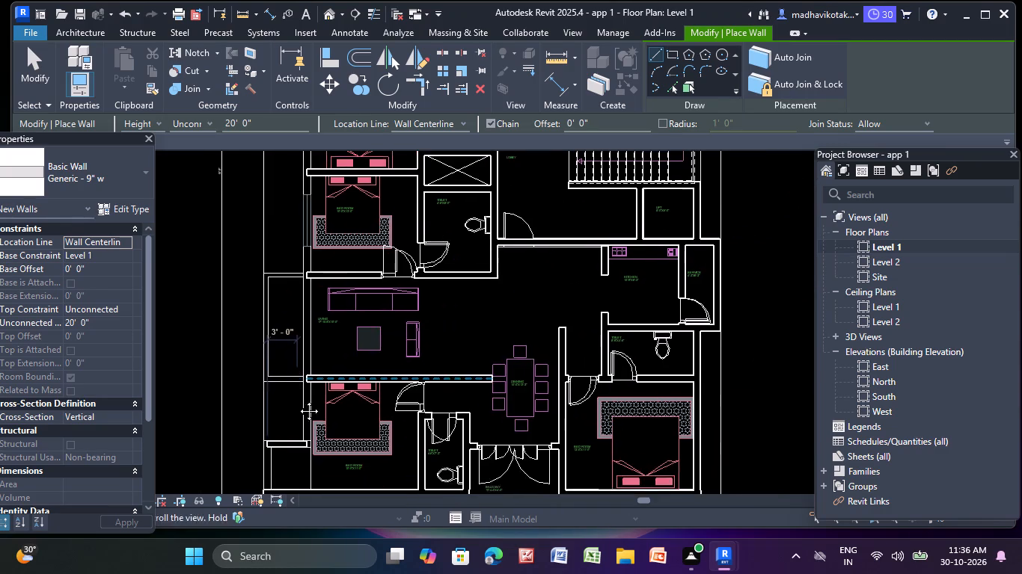
middle_drag(298, 400, 299, 401)
middle_drag(320, 250, 326, 398)
middle_drag(314, 306, 318, 372)
scroll(332, 309, up, 4)
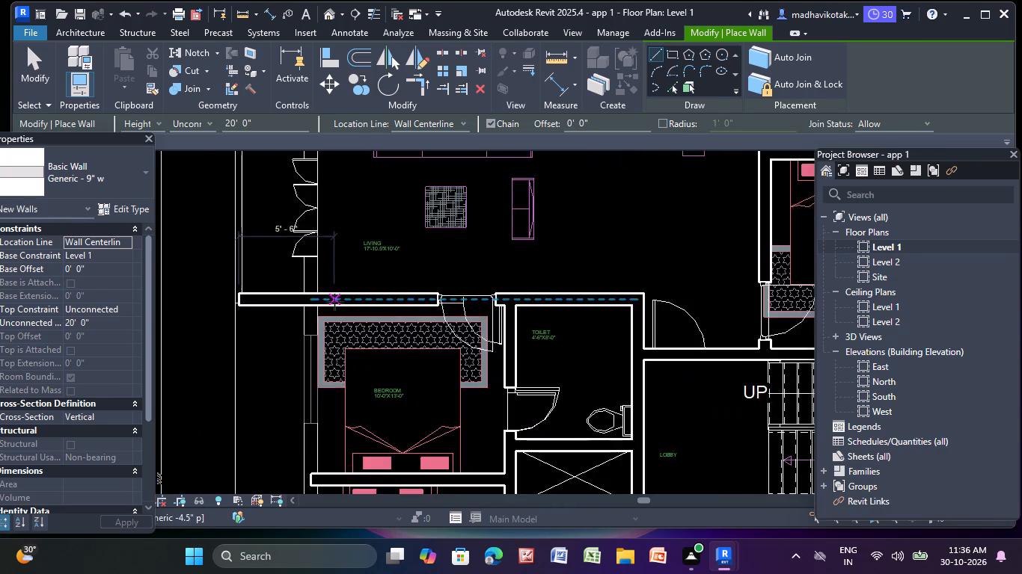
scroll(329, 303, up, 4)
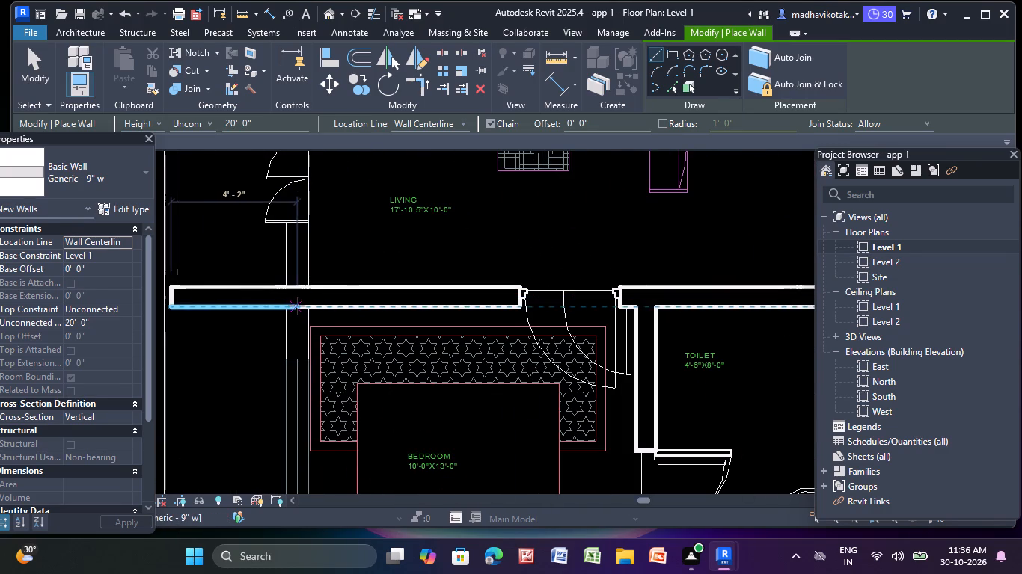
click(299, 306)
scroll(297, 454, down, 4)
middle_drag(290, 461, 283, 246)
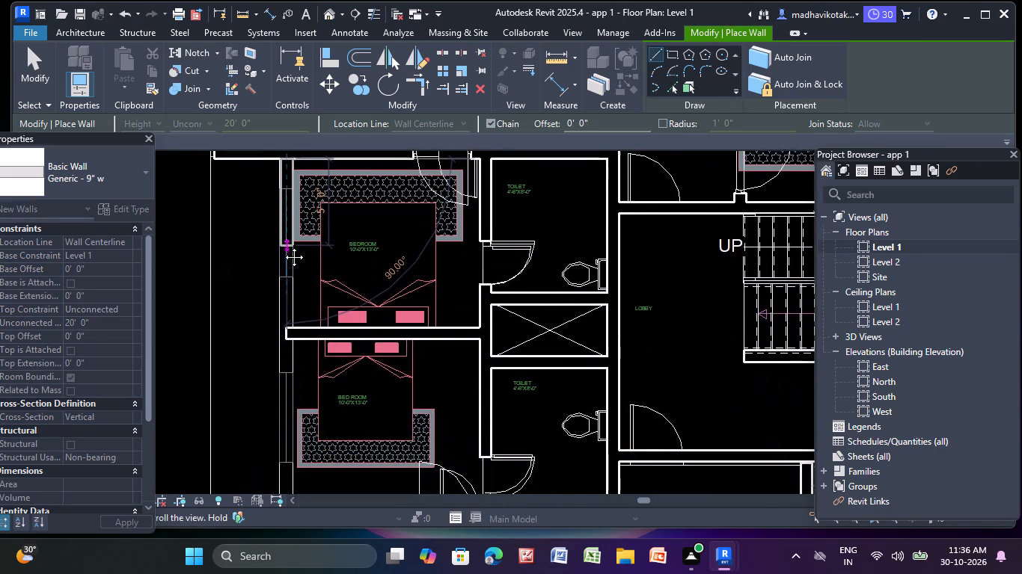
middle_drag(283, 246, 273, 186)
middle_drag(278, 482, 291, 283)
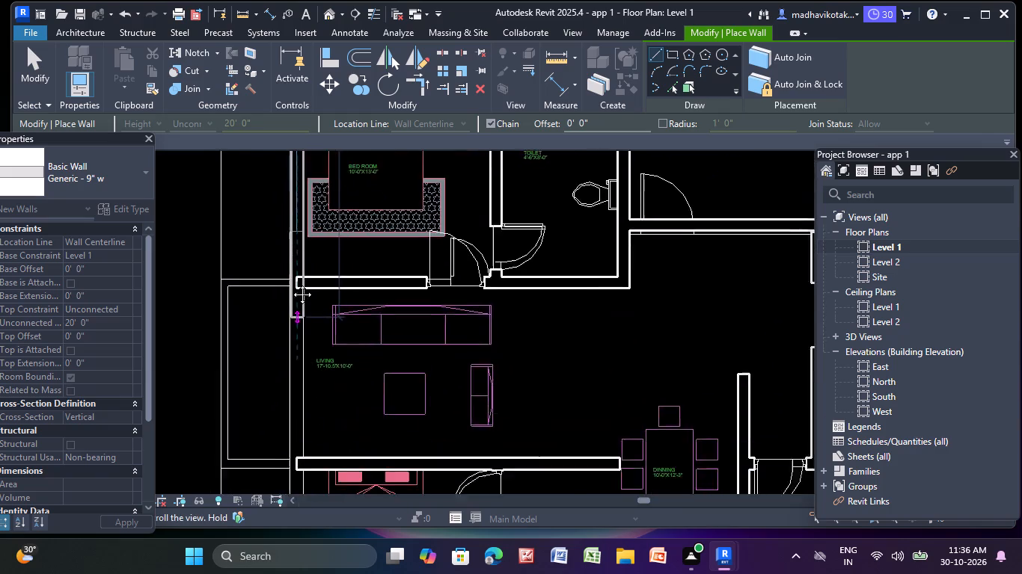
middle_drag(291, 283, 272, 194)
middle_drag(282, 436, 333, 164)
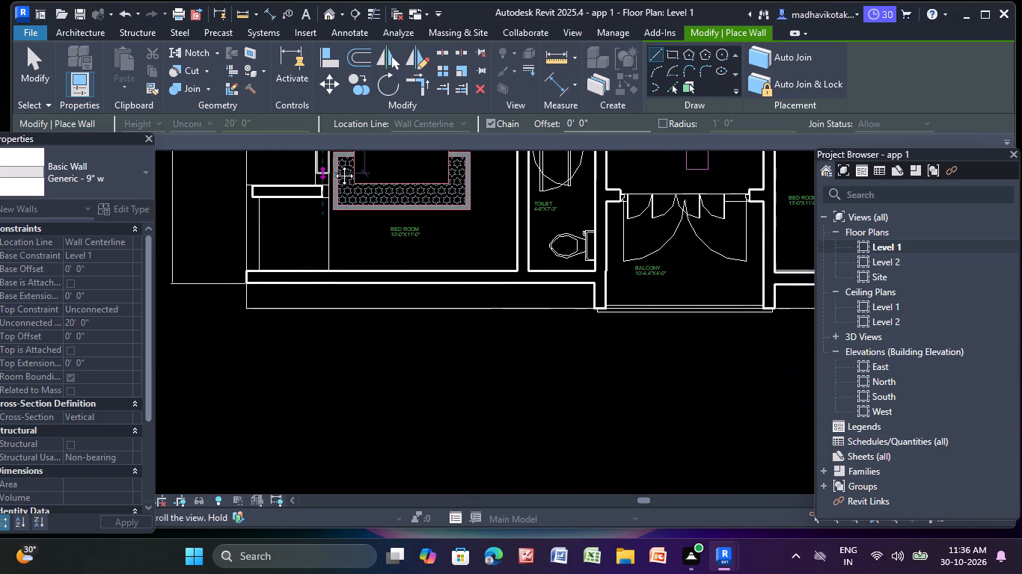
middle_drag(333, 164, 329, 217)
middle_drag(310, 250, 308, 268)
scroll(314, 260, up, 3)
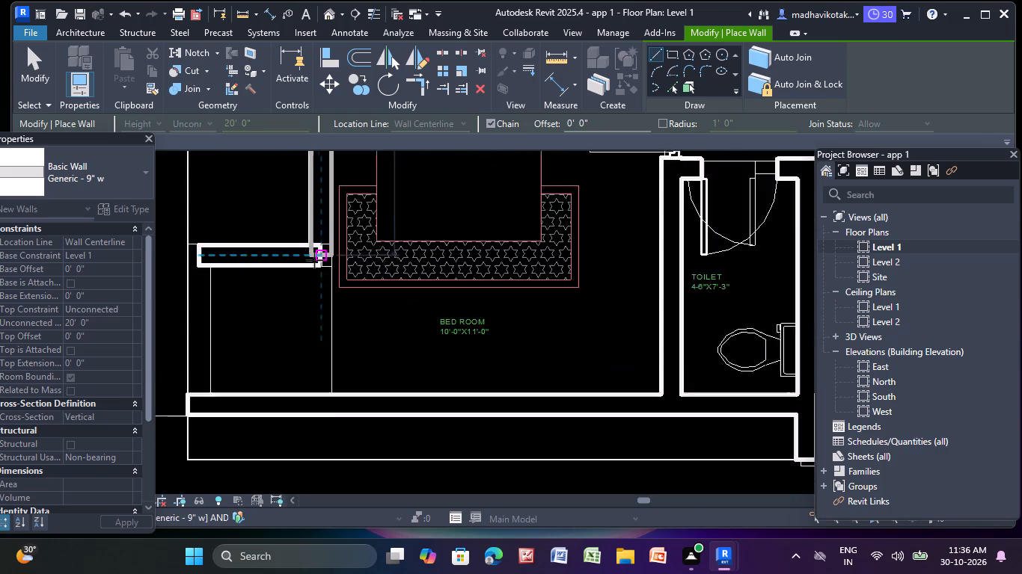
scroll(314, 260, up, 2)
click(323, 269)
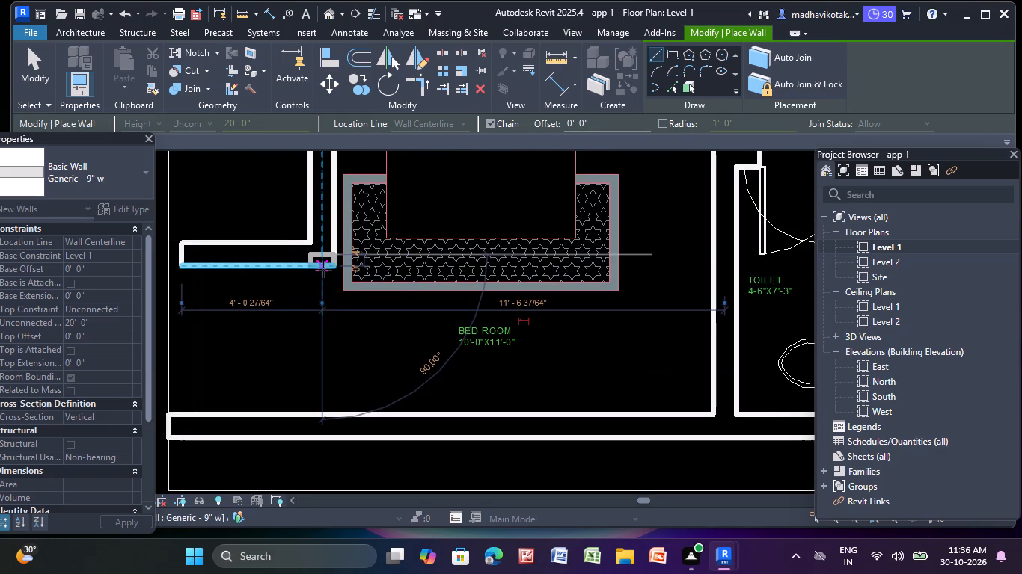
key(Escape)
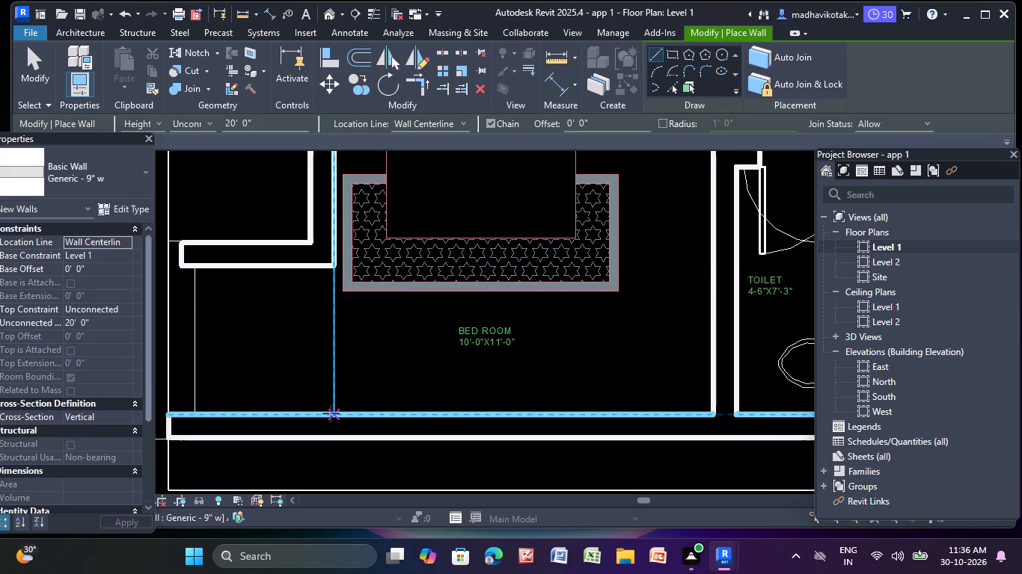
Draw a Generic - 9" w wall about 4'-3" long between the southwest bedroom and its recess, down to the south exterior wall.
scroll(330, 413, up, 5)
scroll(332, 411, down, 8)
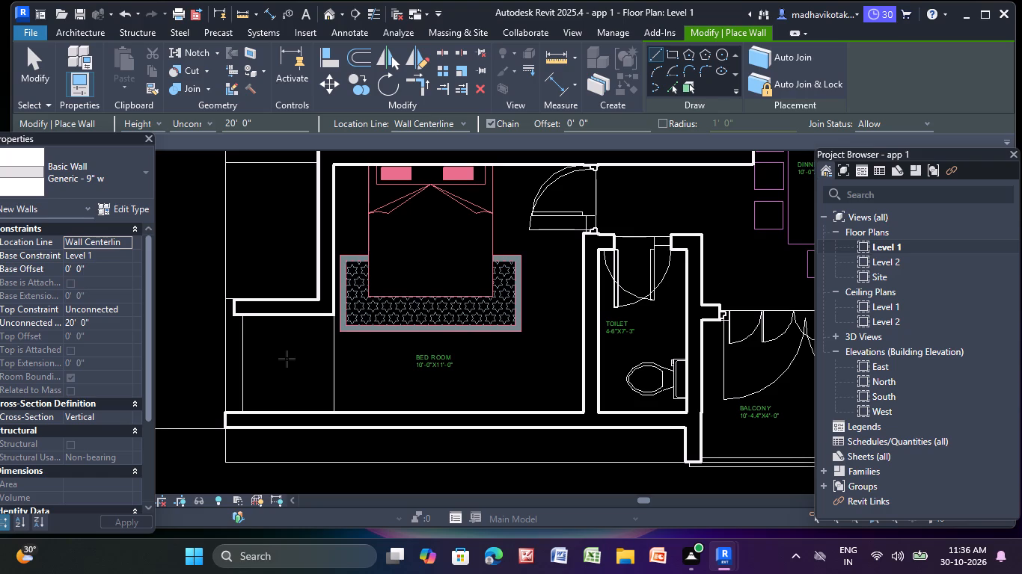
click(333, 316)
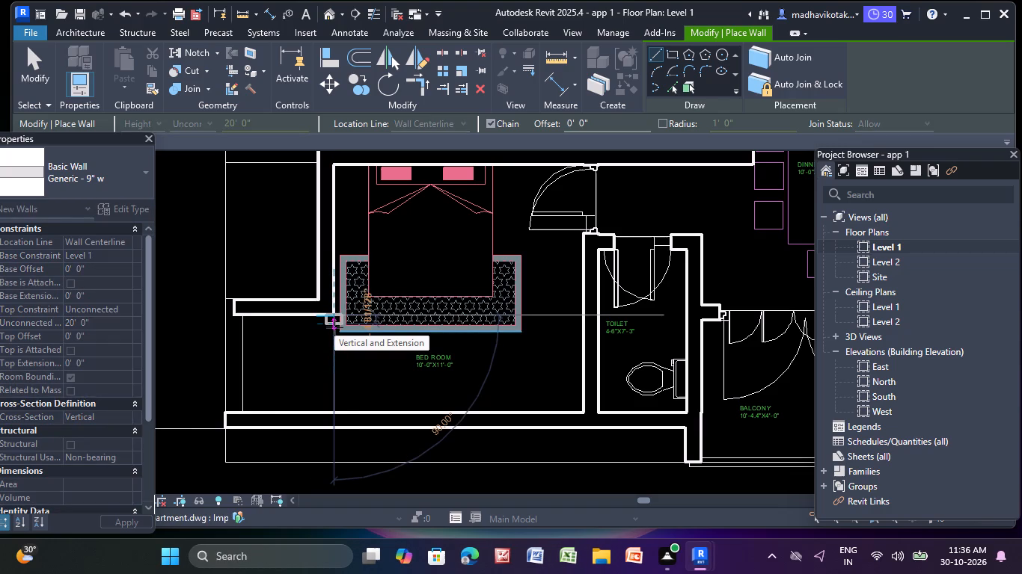
click(336, 410)
key(Escape)
key(Escape)
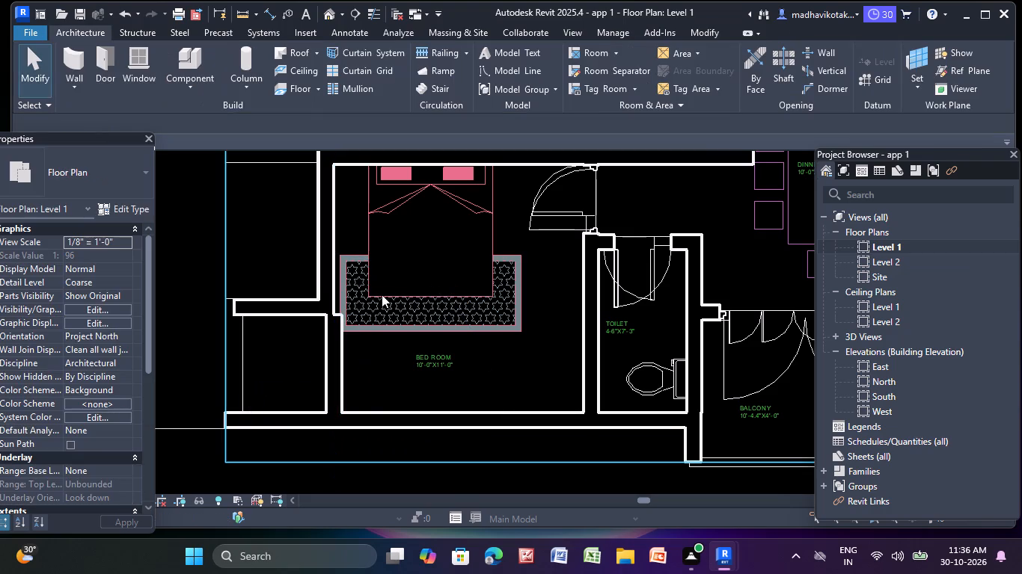
key(Escape)
Place a Doors_ExtSgl_5 910x2110mm door in the short wall between the southwest bedroom and its recess.
click(193, 88)
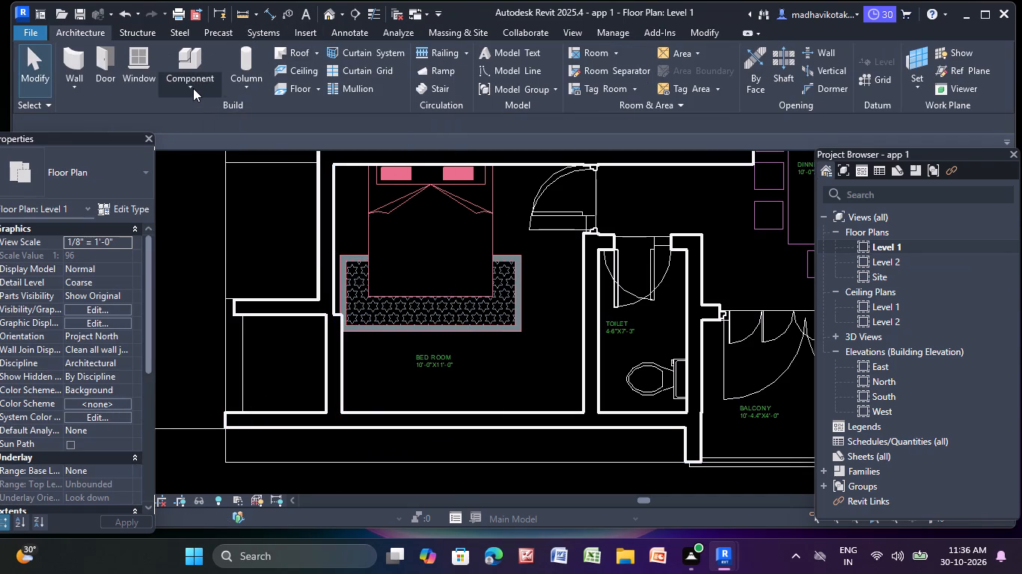
key(Escape)
click(103, 58)
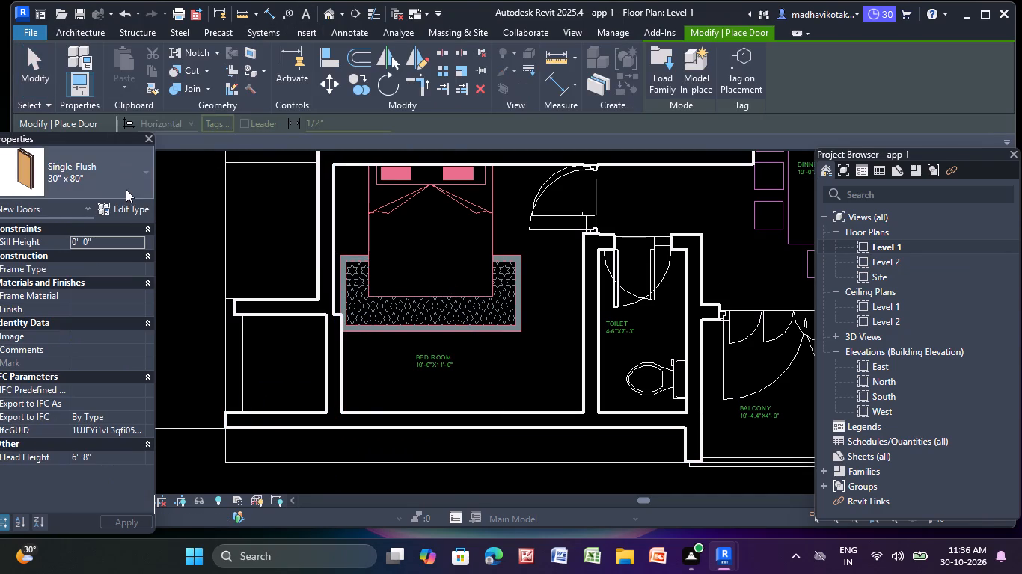
click(132, 182)
scroll(136, 315, down, 4)
scroll(136, 315, up, 4)
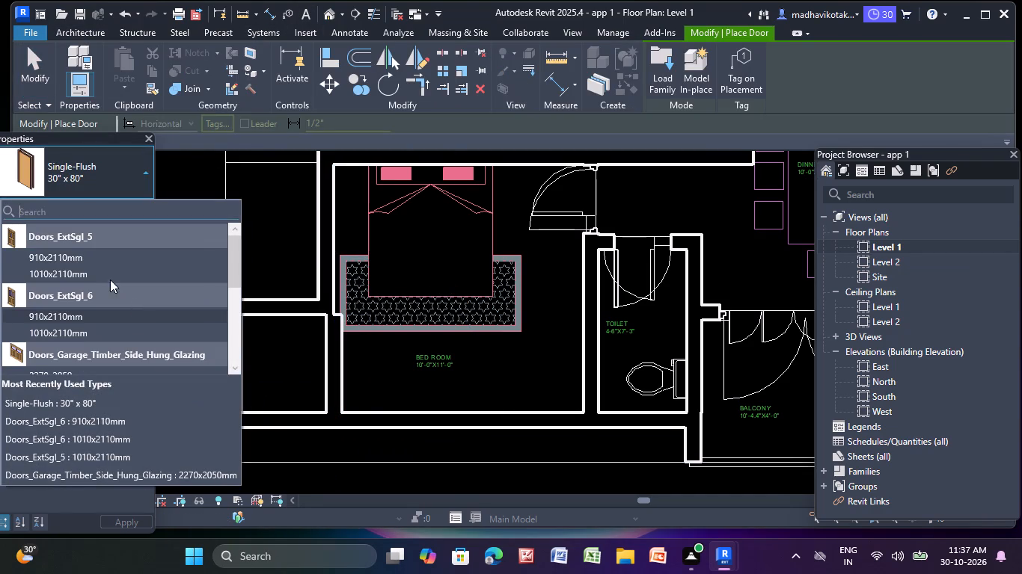
click(105, 261)
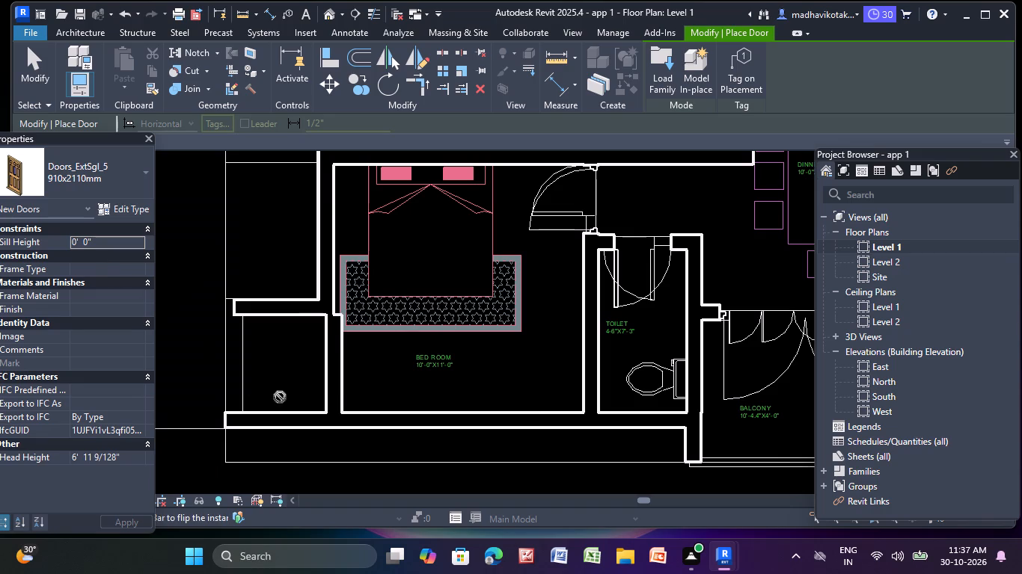
click(329, 368)
key(Escape)
key(Escape)
Flip the hinge side of the southwest bedroom's recess door to the south jamb.
click(358, 333)
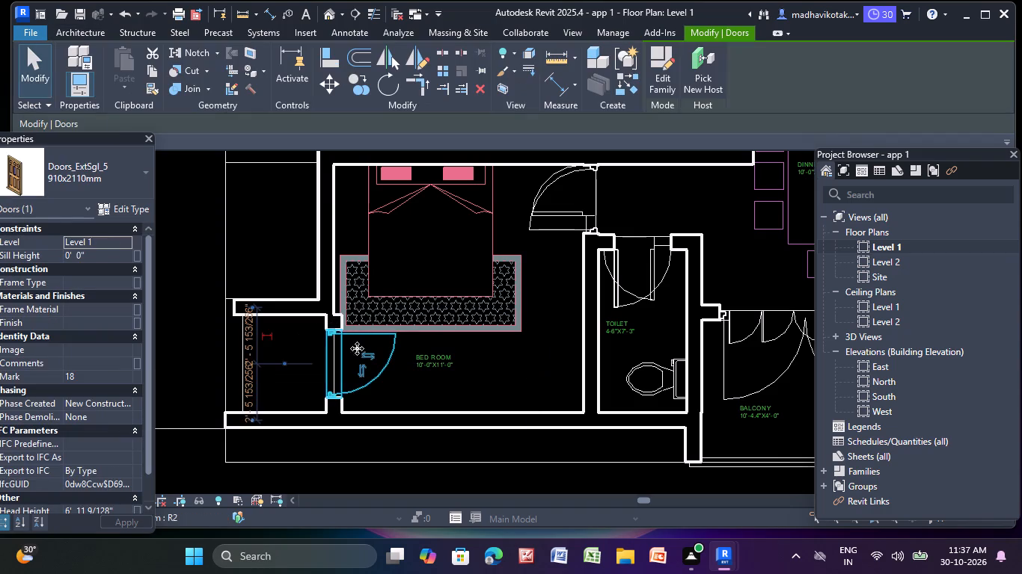
click(359, 372)
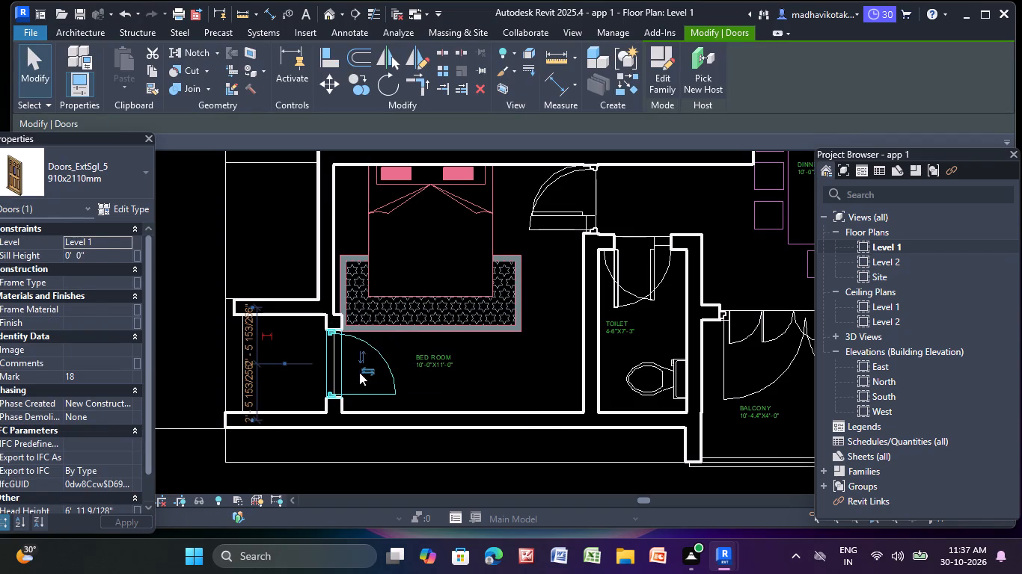
key(Escape)
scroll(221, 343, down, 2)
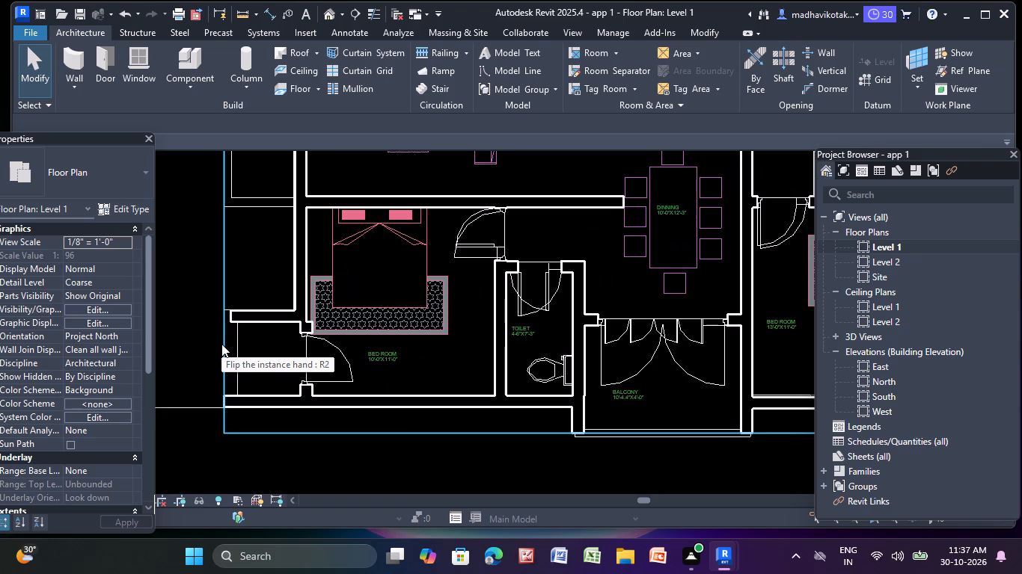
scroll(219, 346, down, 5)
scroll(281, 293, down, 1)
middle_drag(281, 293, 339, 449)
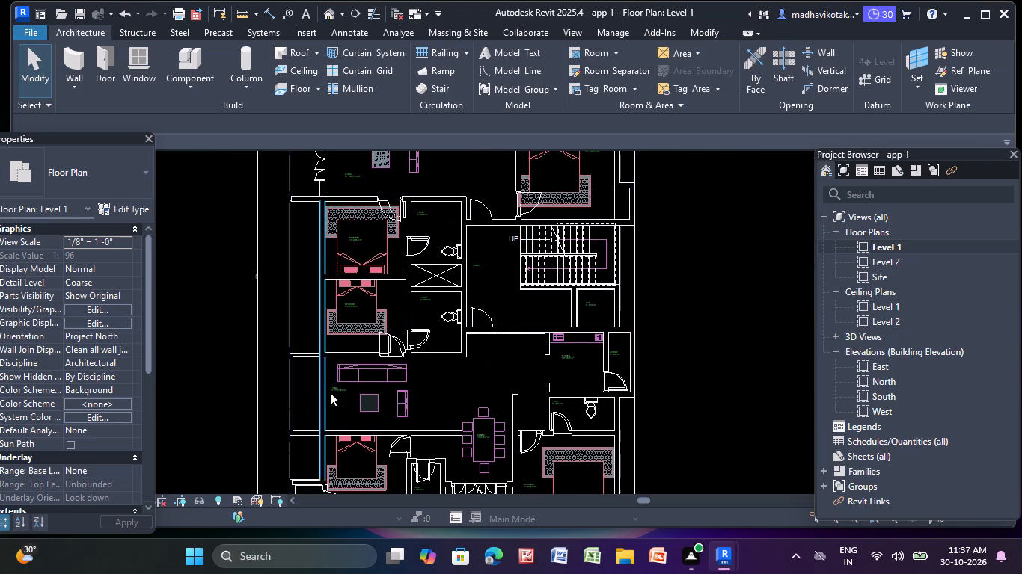
Draw a Generic - 9" w wall about 21'-6" long along the west side, from the north living room's south wall up to the north exterior wall.
scroll(319, 398, up, 2)
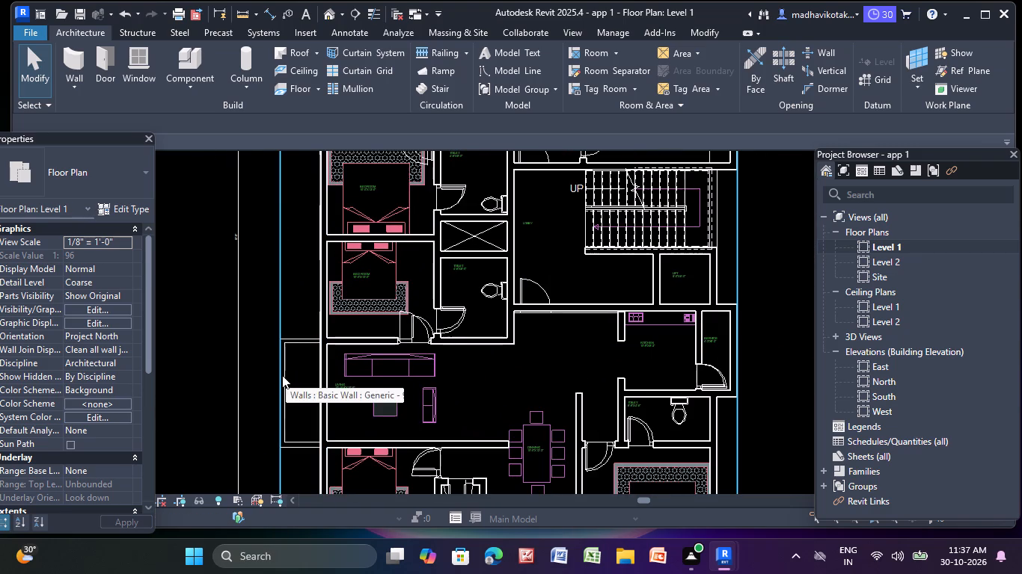
scroll(325, 315, down, 2)
middle_drag(325, 315, 373, 504)
middle_drag(415, 306, 386, 401)
scroll(347, 347, up, 5)
middle_drag(346, 341, 345, 330)
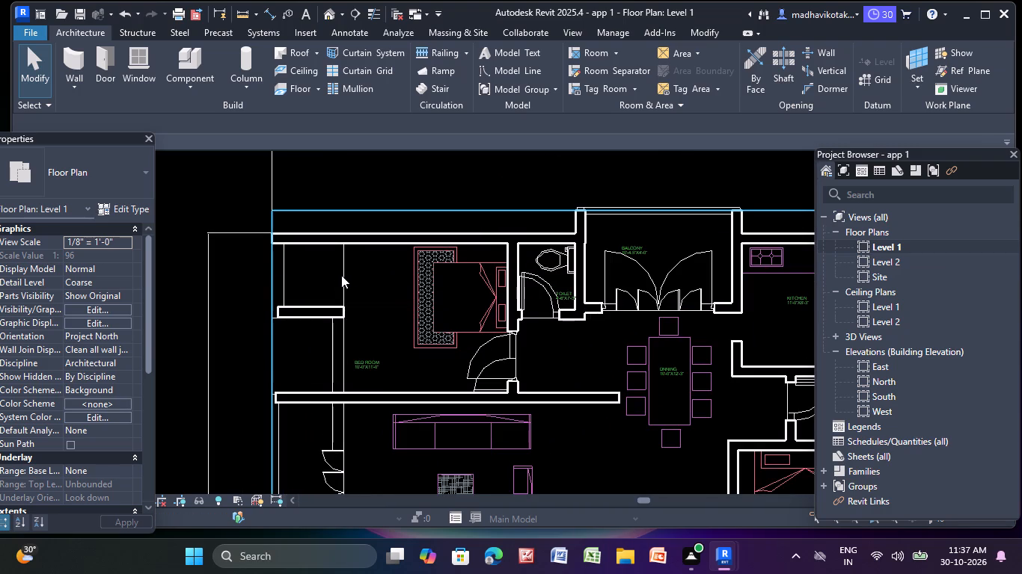
click(81, 56)
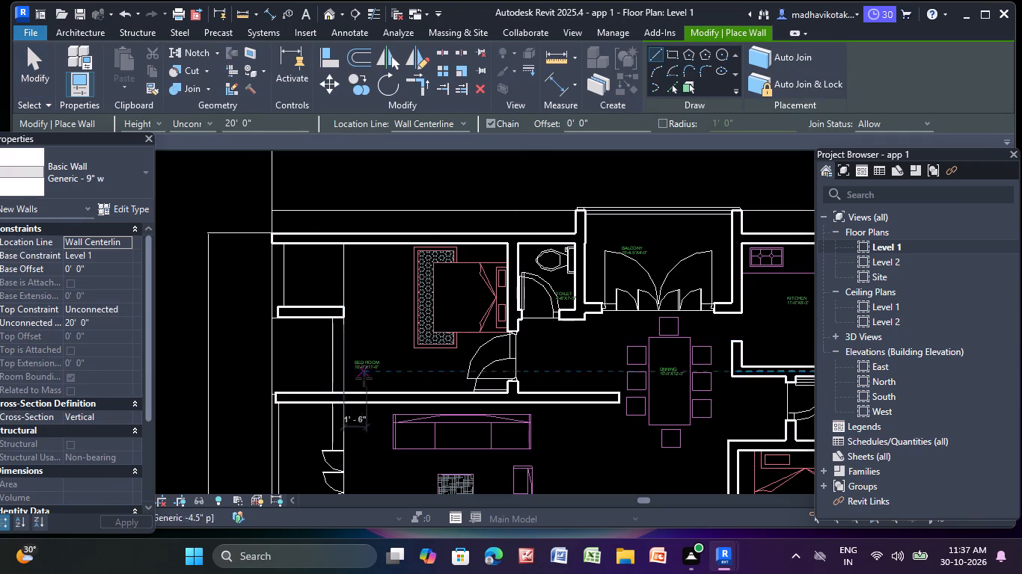
scroll(364, 379, up, 5)
scroll(316, 393, down, 4)
middle_drag(311, 368, 312, 205)
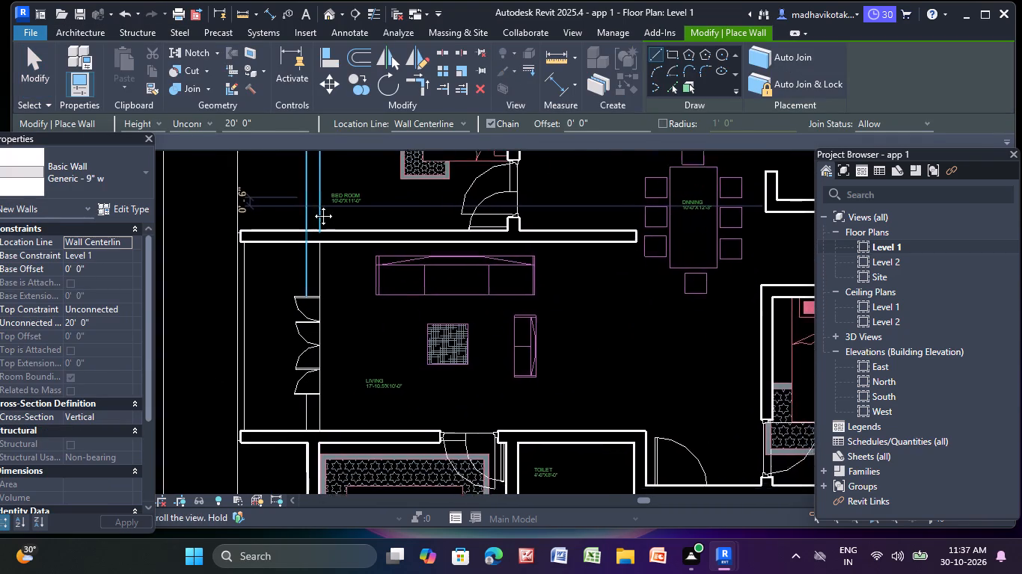
middle_drag(312, 205, 308, 147)
scroll(305, 380, up, 4)
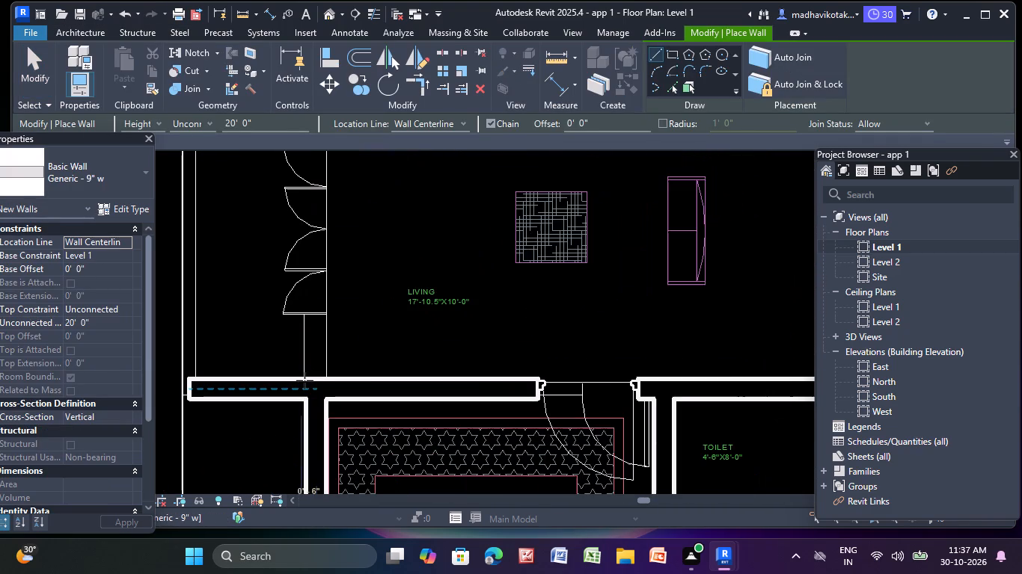
click(314, 380)
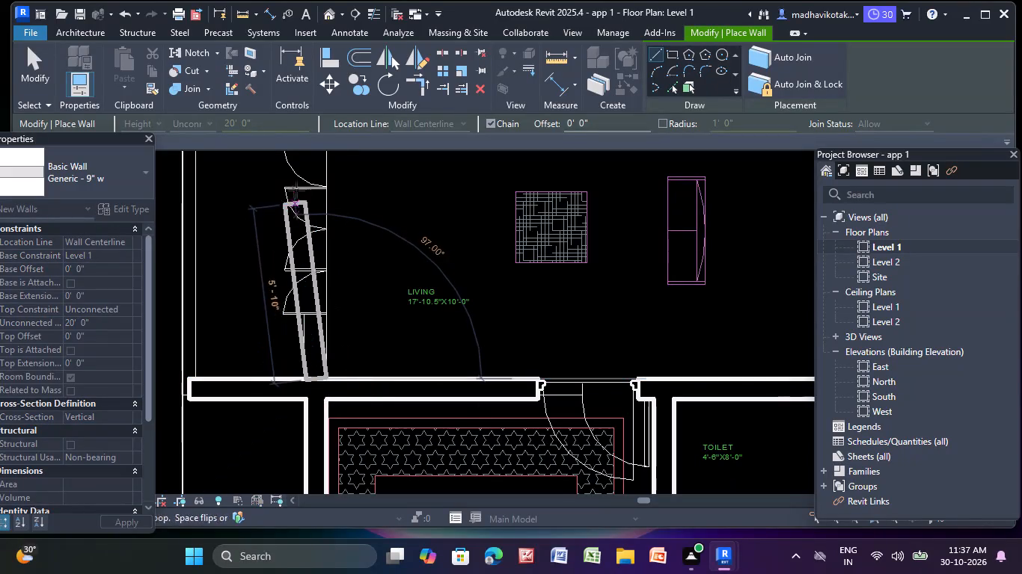
scroll(313, 183, down, 4)
middle_drag(313, 183, 305, 357)
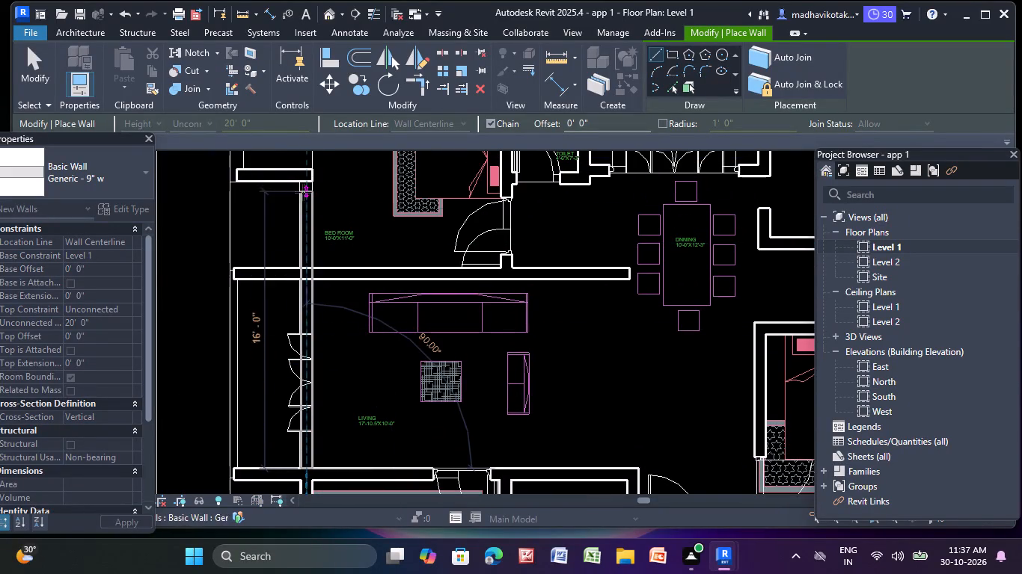
middle_drag(305, 188, 281, 339)
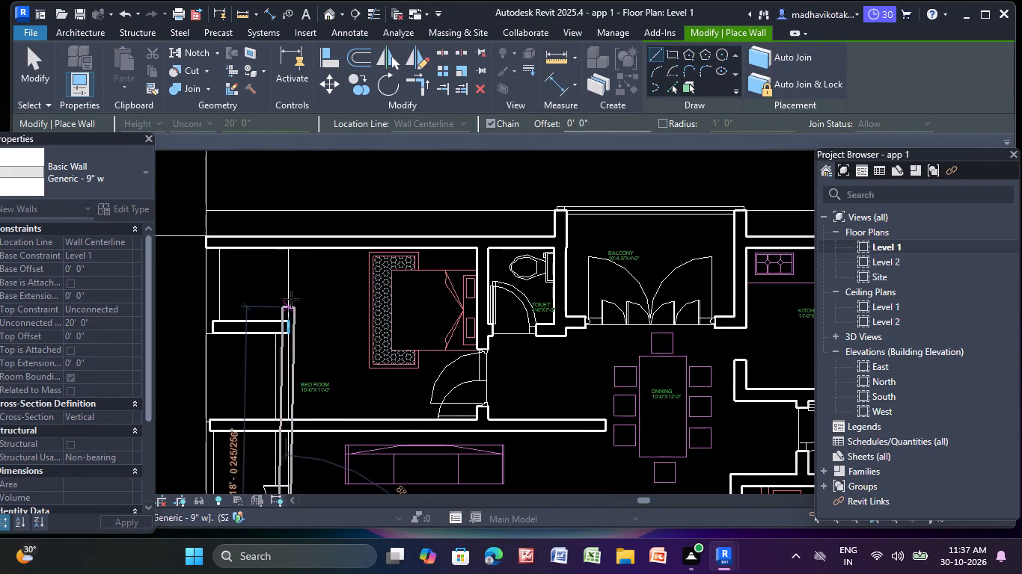
click(283, 250)
key(Escape)
key(Escape)
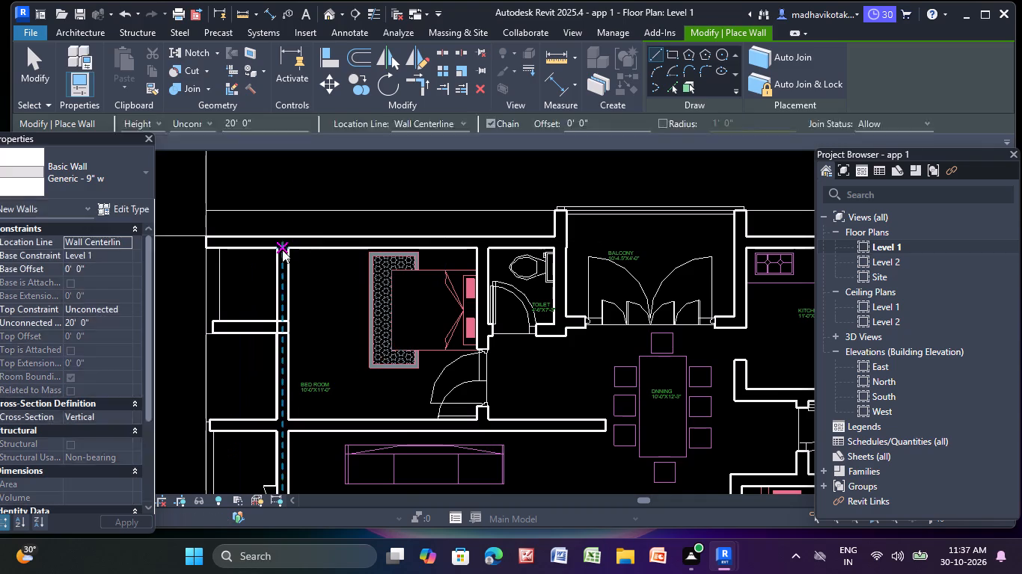
key(Escape)
Delete the short horizontal wall on the south side of the northwest bedroom's recess.
click(256, 335)
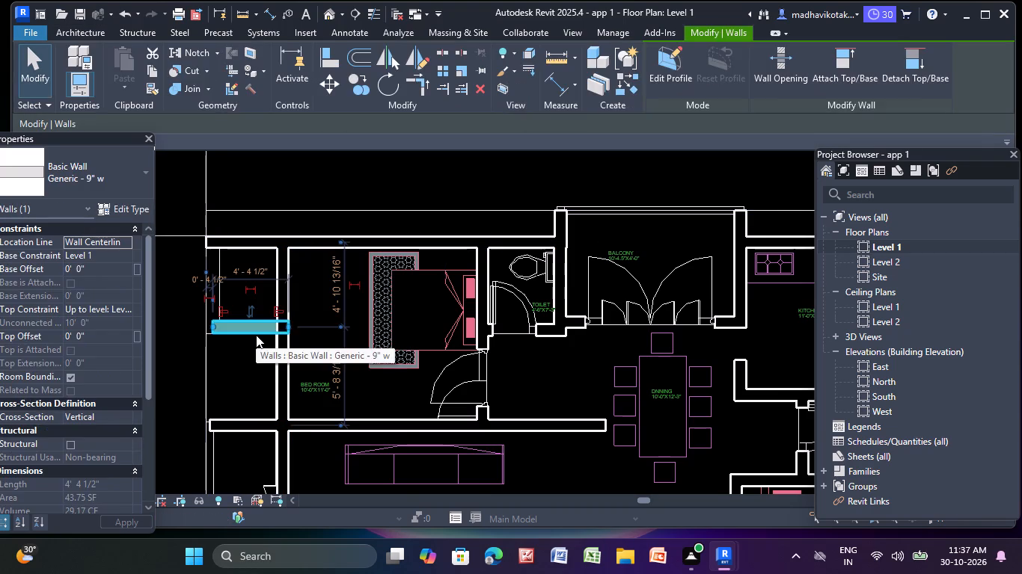
key(Delete)
Draw a Generic - 9" w wall about 4'-1" long along the recess's south side, from the new west bedroom wall to the outer west line.
click(74, 56)
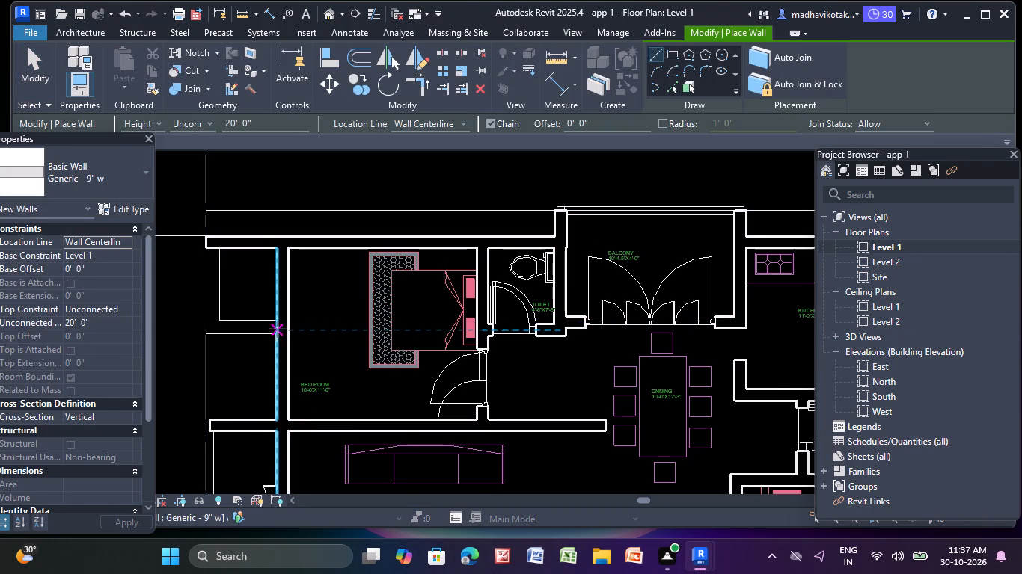
click(278, 329)
key(Escape)
scroll(284, 333, up, 3)
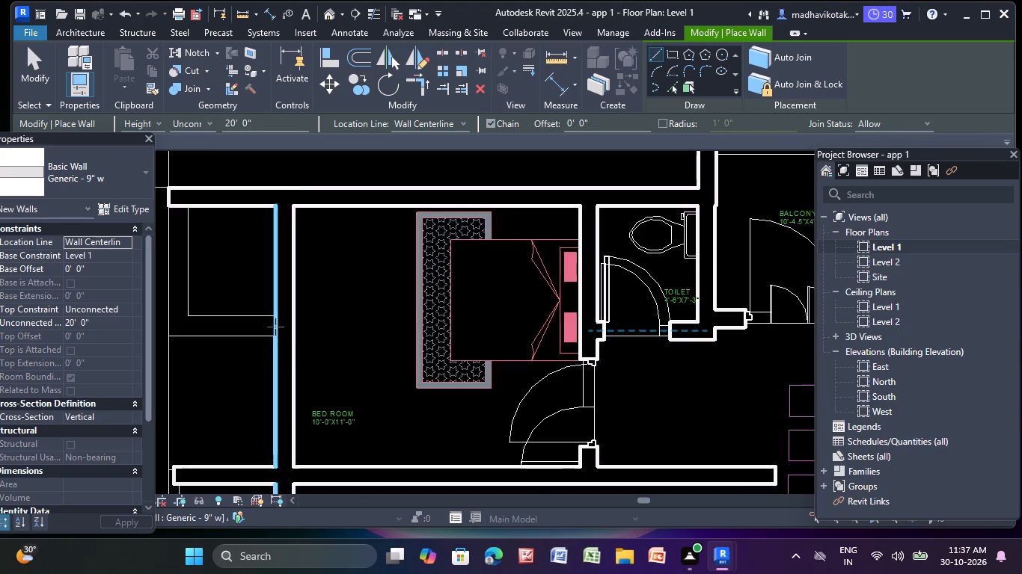
scroll(275, 327, up, 3)
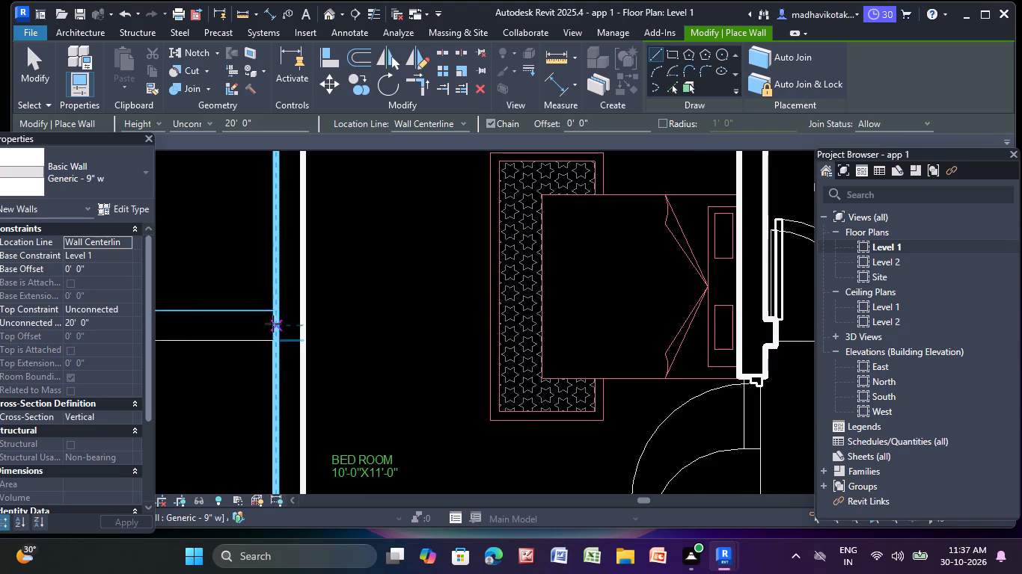
click(273, 324)
middle_drag(240, 330, 399, 345)
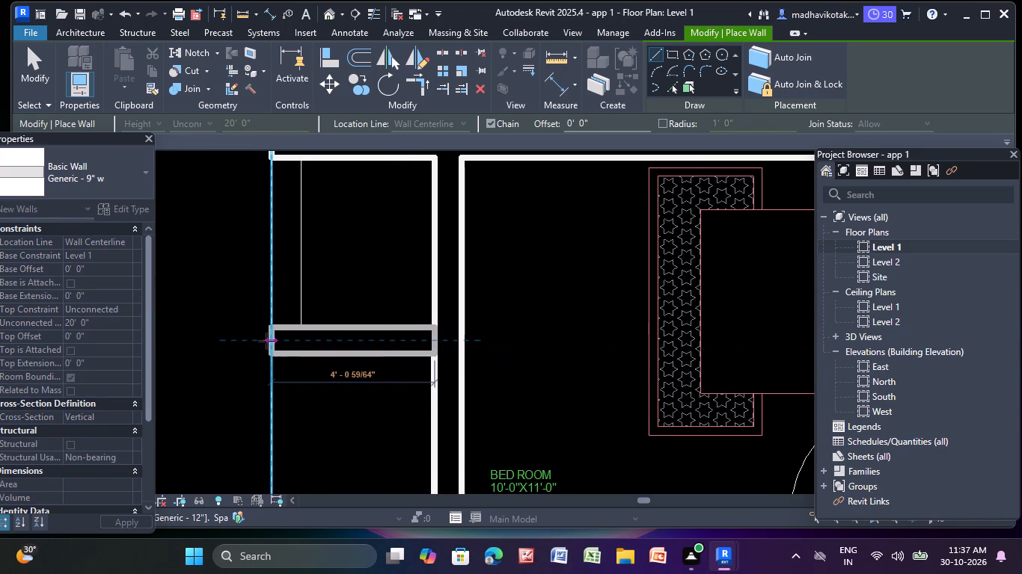
click(267, 340)
key(Escape)
key(Escape)
key(Escape)
Place a Doors_ExtSgl_5 910x2110mm door in the wall between the northwest bedroom and its recess.
scroll(337, 309, down, 5)
middle_drag(336, 312, 322, 206)
middle_drag(392, 300, 375, 338)
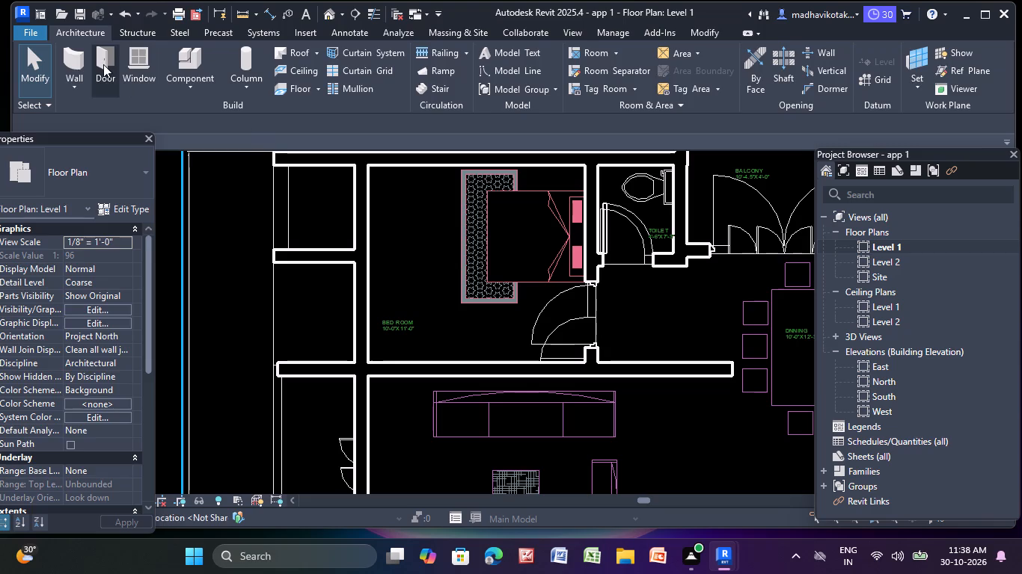
click(103, 64)
click(132, 172)
click(132, 172)
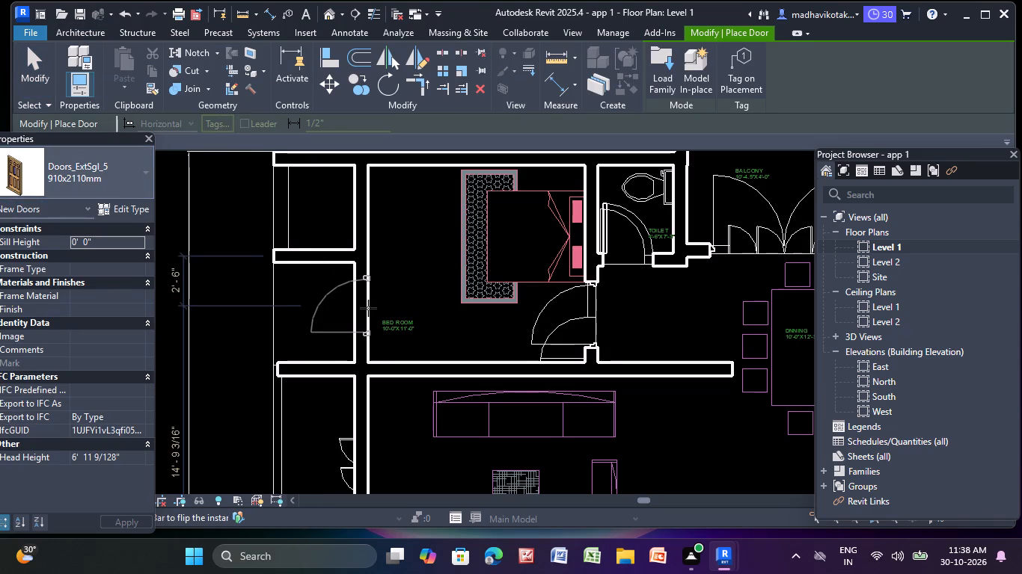
middle_drag(355, 215, 350, 250)
click(352, 243)
key(Escape)
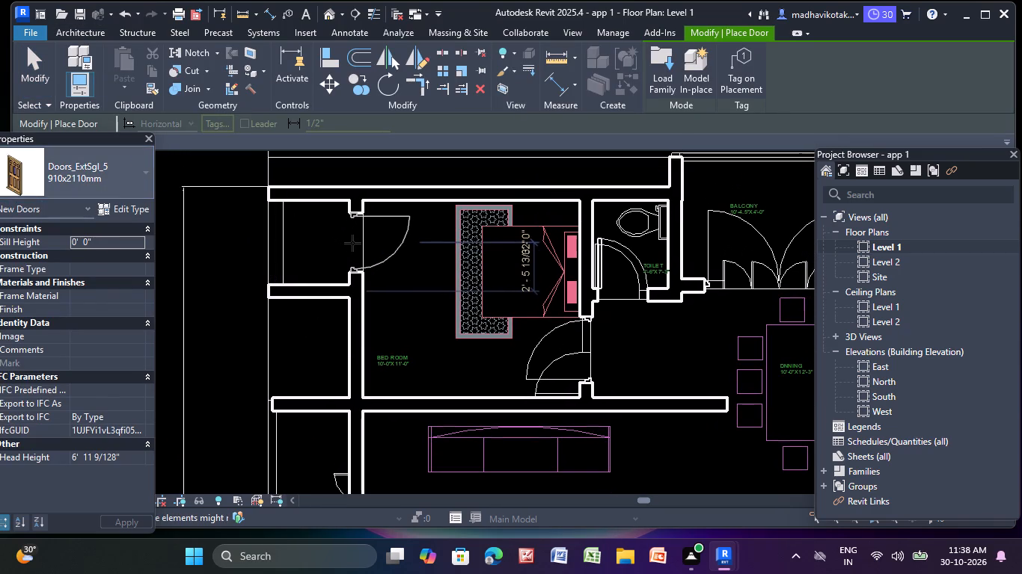
key(Escape)
Place a Doors_Garage_Timber_Side_Hung_Glazing 2270x2200mm door in the north living room's west wall, at the drawn folding doors.
scroll(352, 243, down, 4)
middle_drag(358, 258, 336, 180)
click(105, 58)
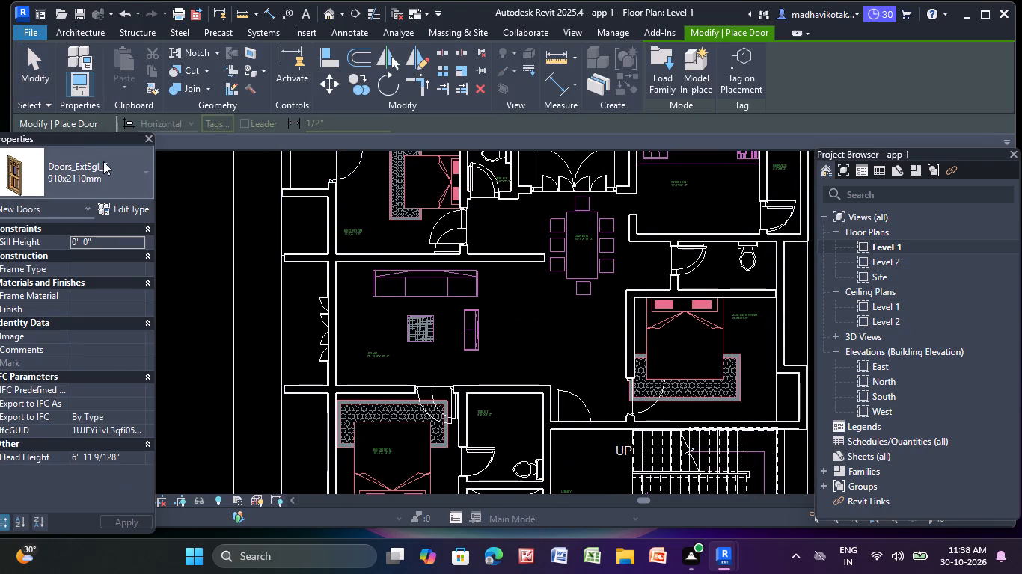
click(115, 167)
scroll(100, 280, down, 2)
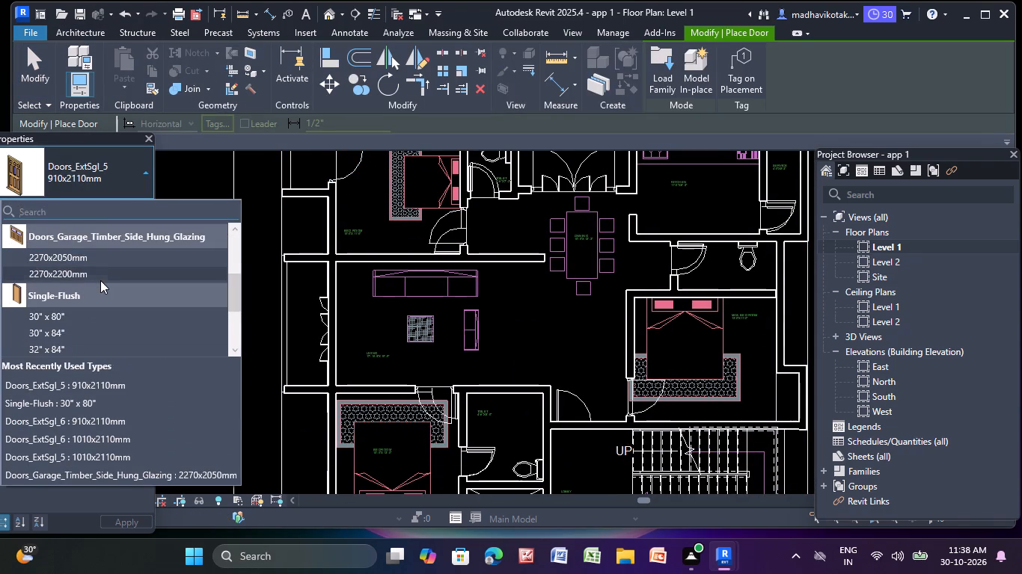
click(93, 274)
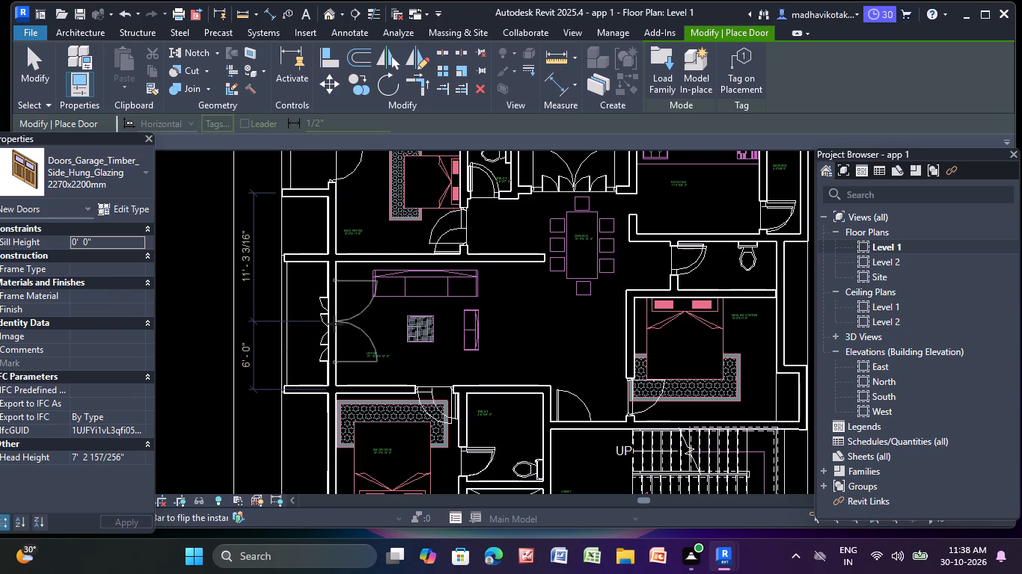
click(334, 323)
key(Escape)
key(Escape)
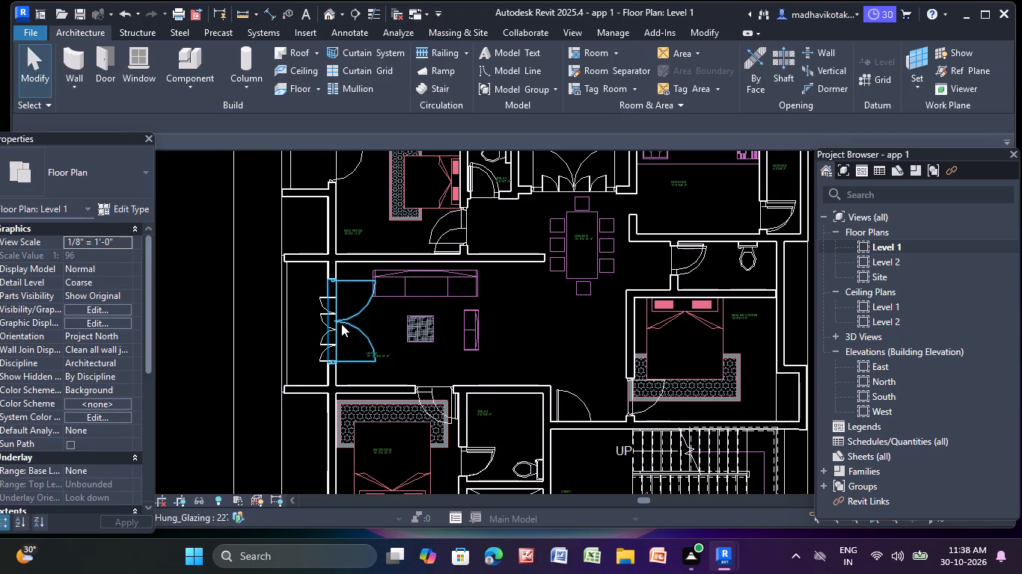
Flip the north living room's double door so its leaves swing west, away from the living room.
click(344, 322)
scroll(344, 324, up, 4)
click(346, 326)
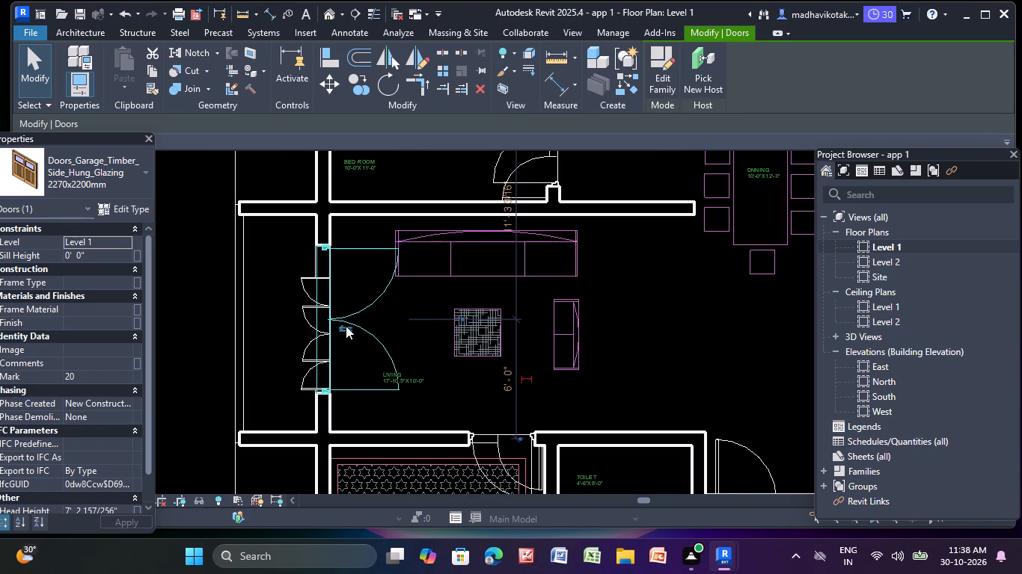
key(Escape)
Place a Doors_Garage_Timber_Side_Hung_Glazing 2270x2200mm door centred in the south living room's west wall, with its leaves swinging west.
scroll(346, 326, down, 3)
middle_drag(346, 326, 233, 158)
scroll(233, 158, down, 3)
middle_drag(239, 182, 294, 284)
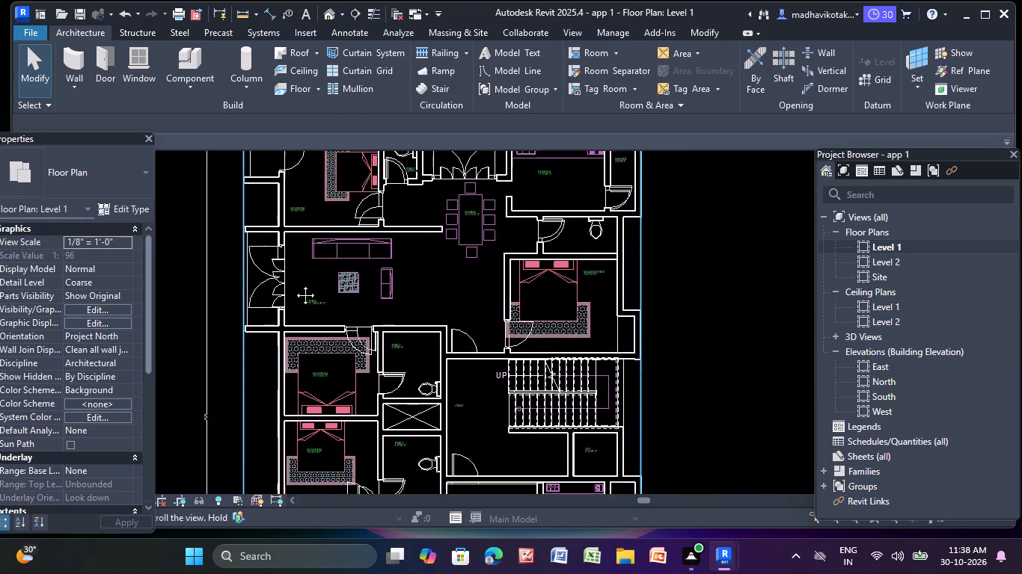
middle_drag(294, 284, 262, 175)
middle_drag(306, 370, 349, 198)
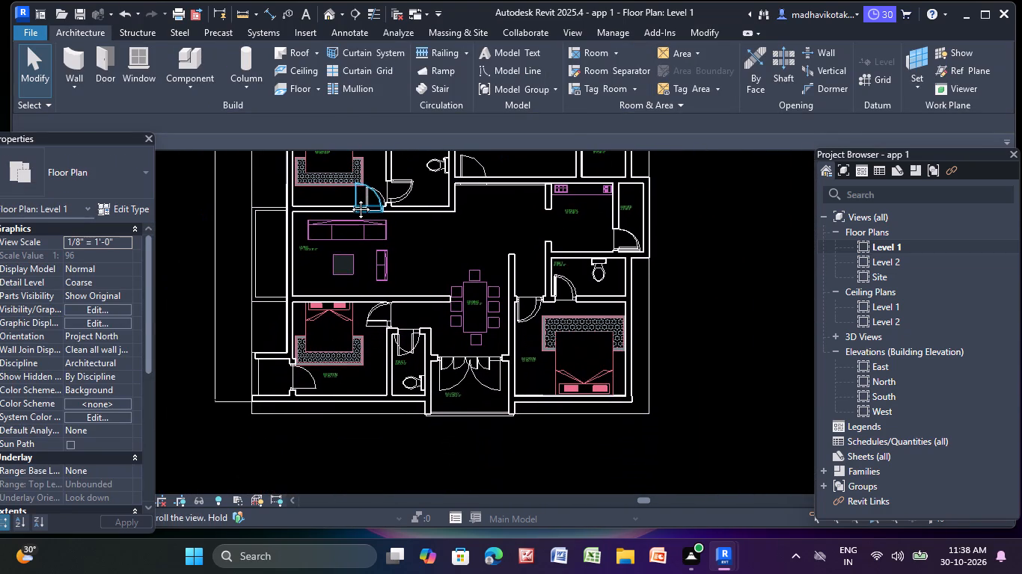
middle_drag(349, 198, 346, 240)
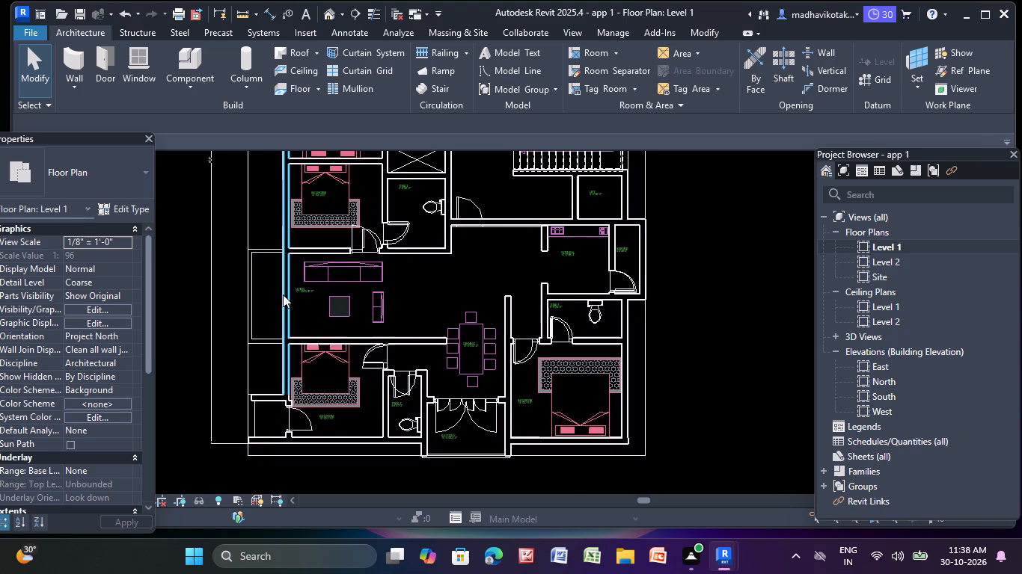
scroll(292, 282, up, 3)
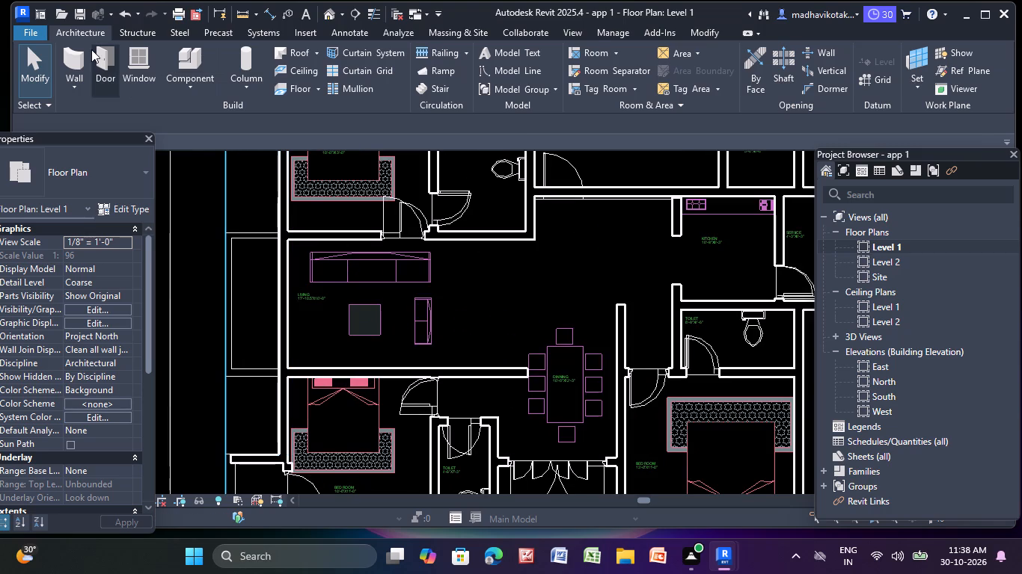
click(106, 58)
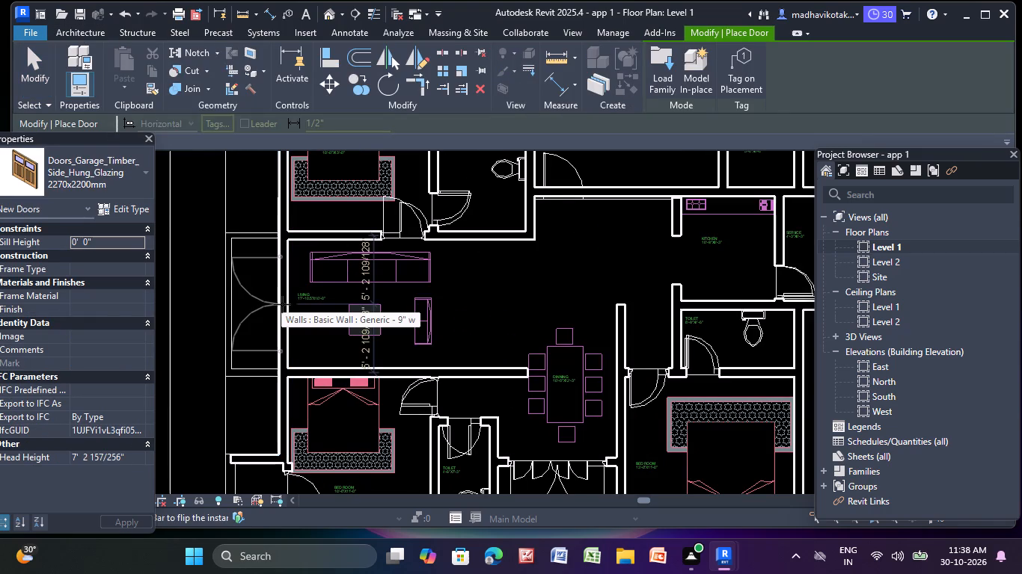
click(282, 304)
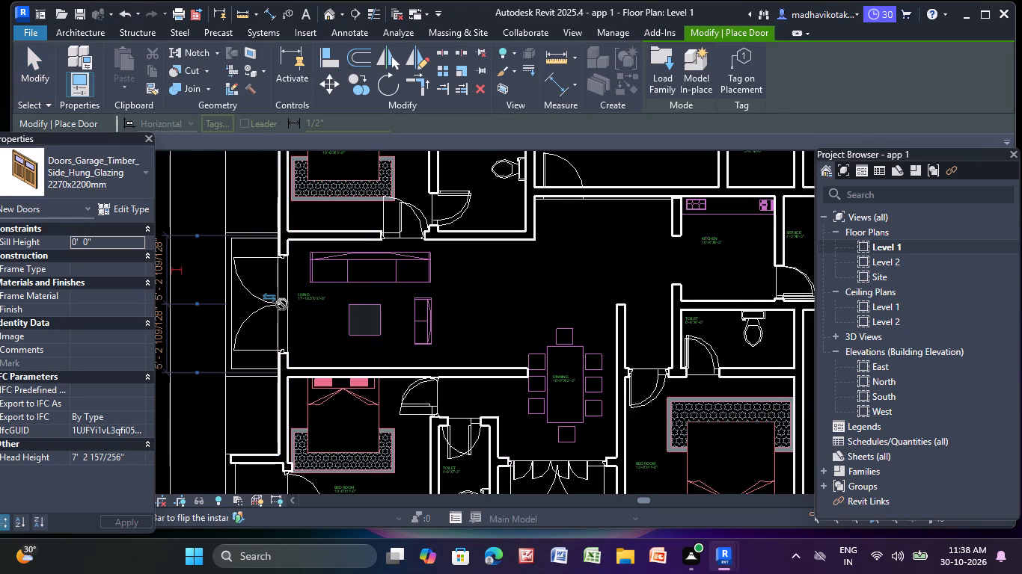
key(Escape)
key(Escape)
Draw a Generic - 9" w wall about 4' 3" long across the northeast master bedroom's recess, continuing the bedroom's east wall south.
scroll(282, 304, down, 5)
middle_drag(282, 304, 281, 281)
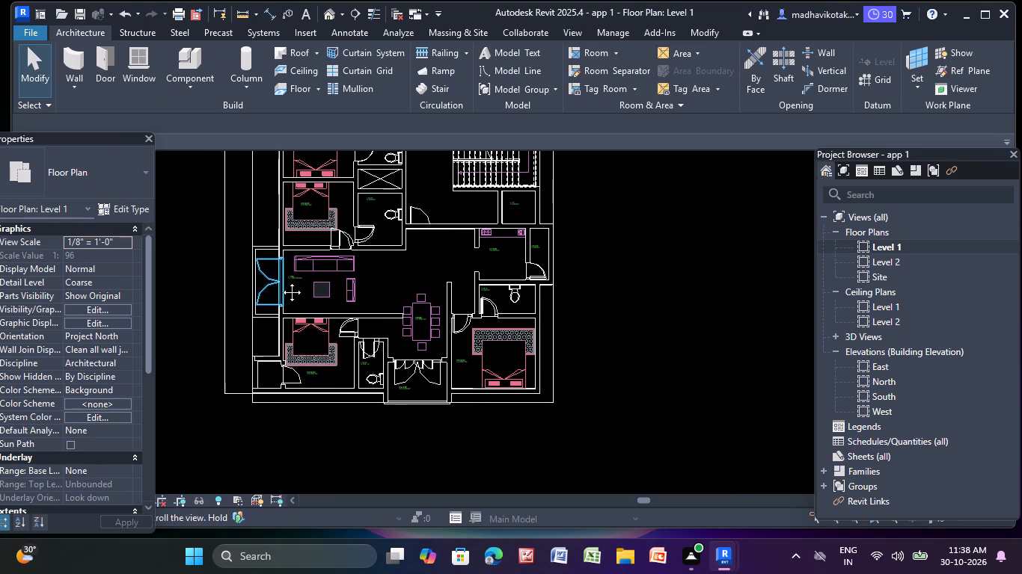
middle_drag(281, 281, 166, 247)
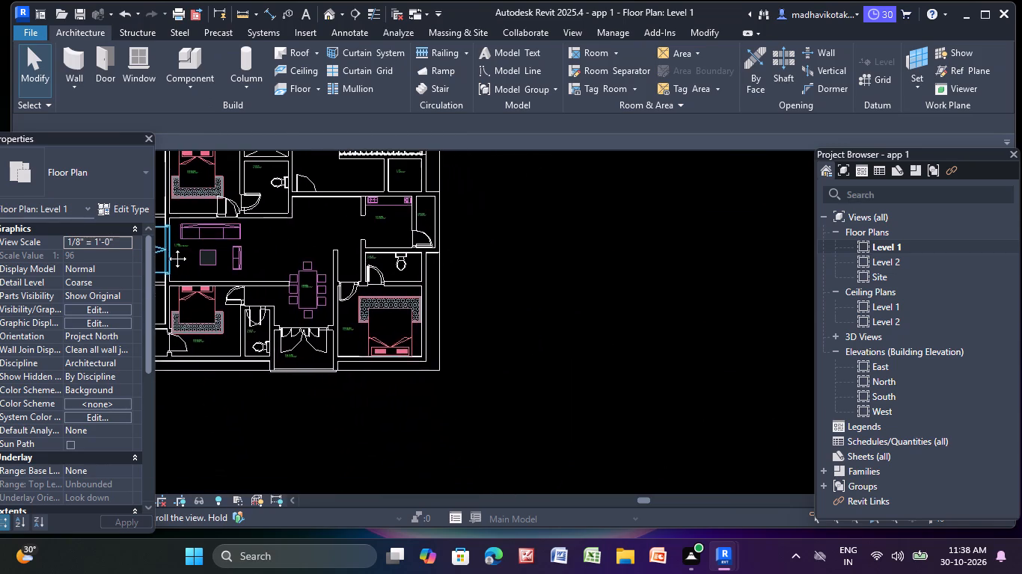
middle_drag(166, 247, 120, 429)
scroll(376, 229, up, 5)
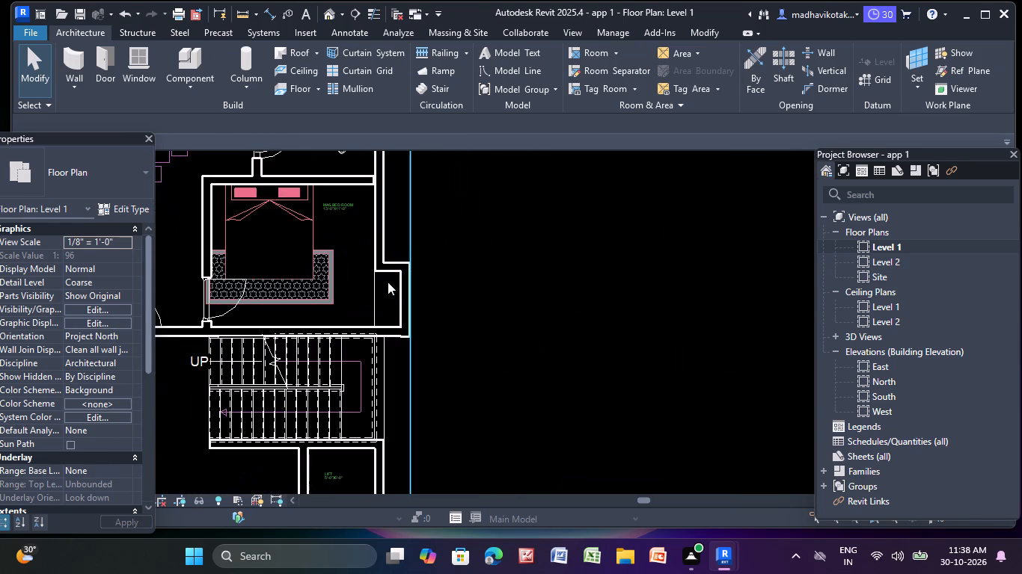
scroll(374, 286, up, 3)
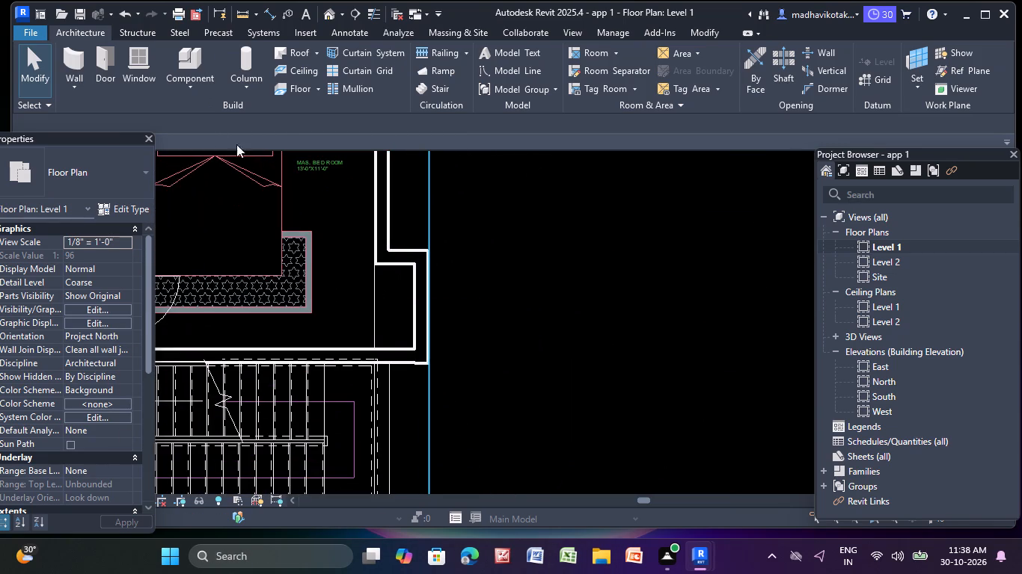
click(64, 48)
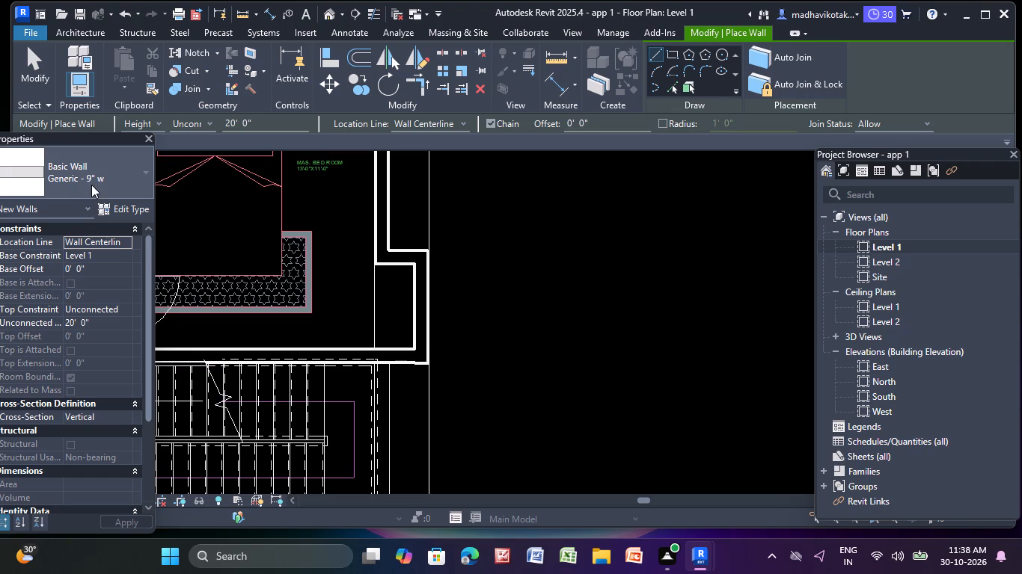
click(384, 260)
key(Escape)
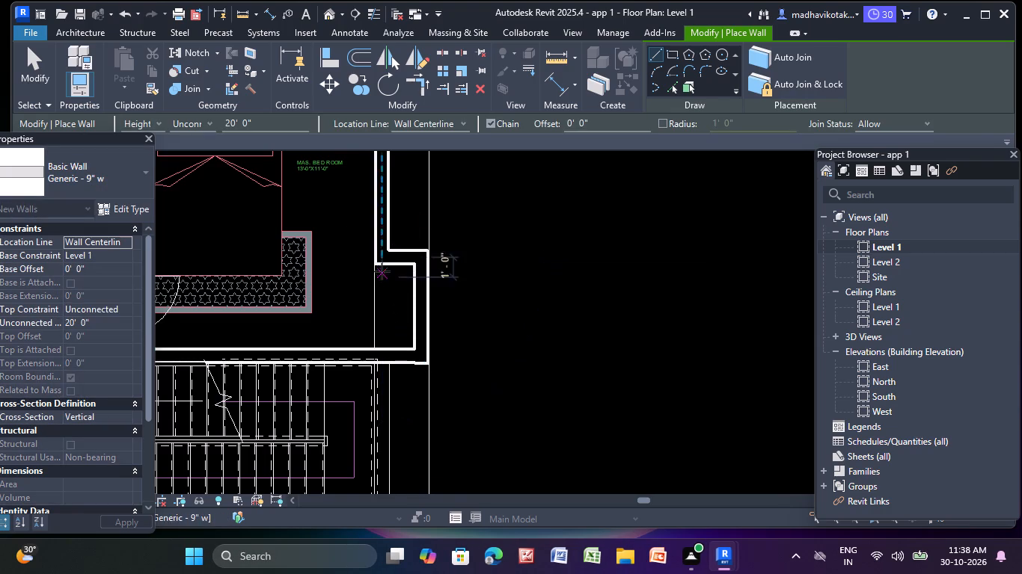
scroll(383, 268, up, 4)
click(380, 262)
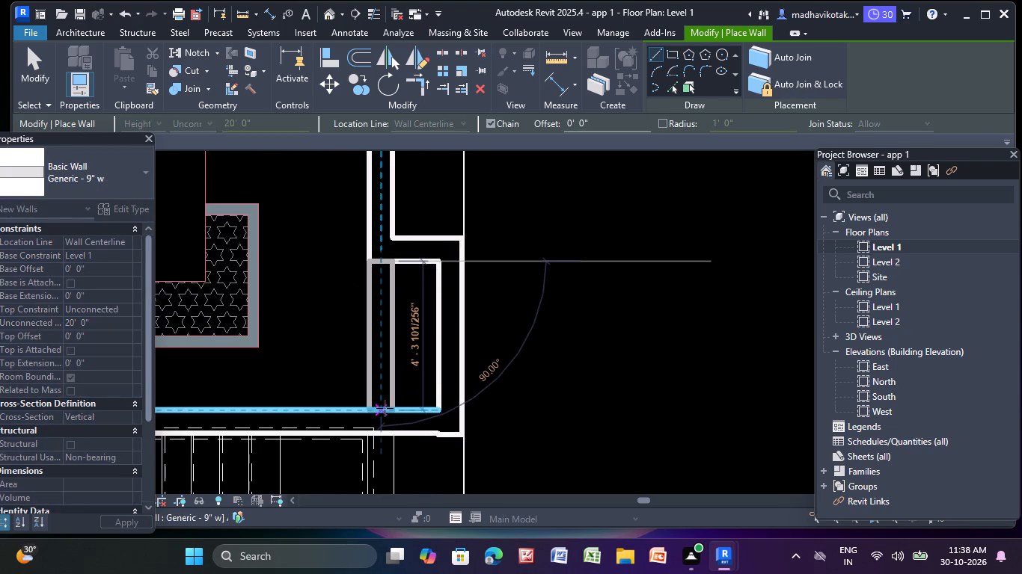
click(385, 408)
key(Escape)
key(Escape)
key(Escape)
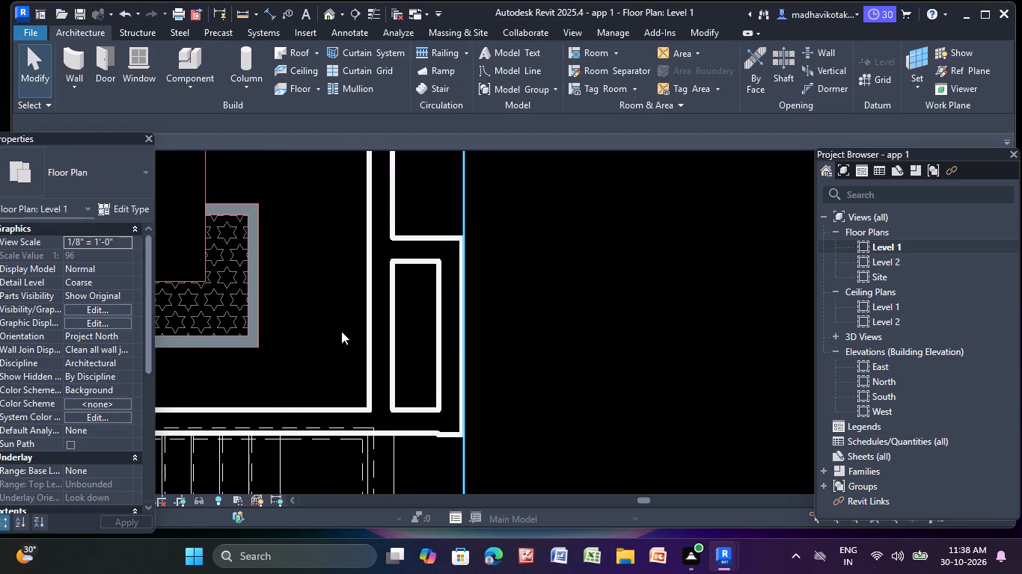
Delete the outer east wall of the northeast master bedroom's recess.
scroll(339, 329, down, 5)
middle_click(345, 319)
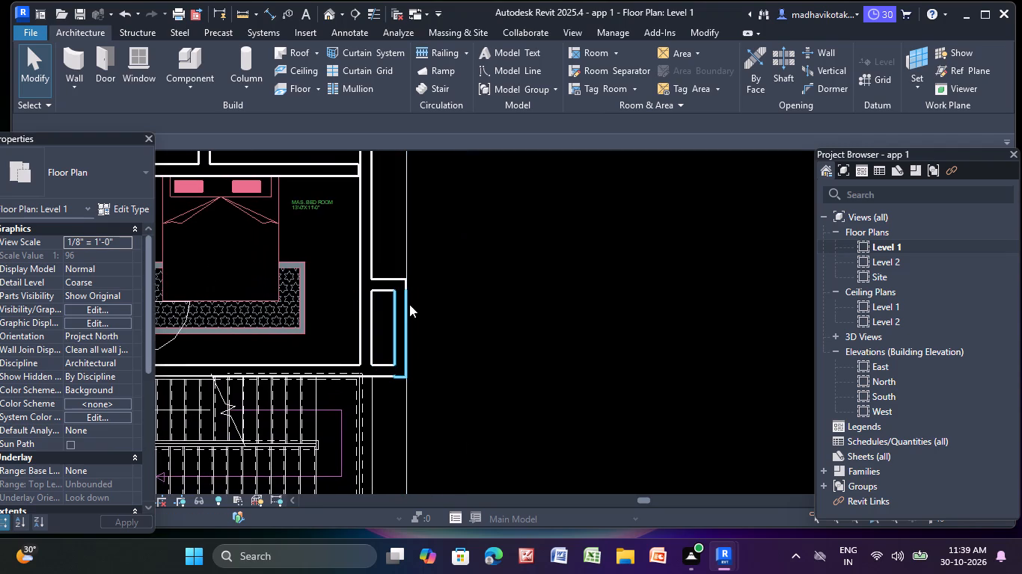
click(404, 304)
key(Delete)
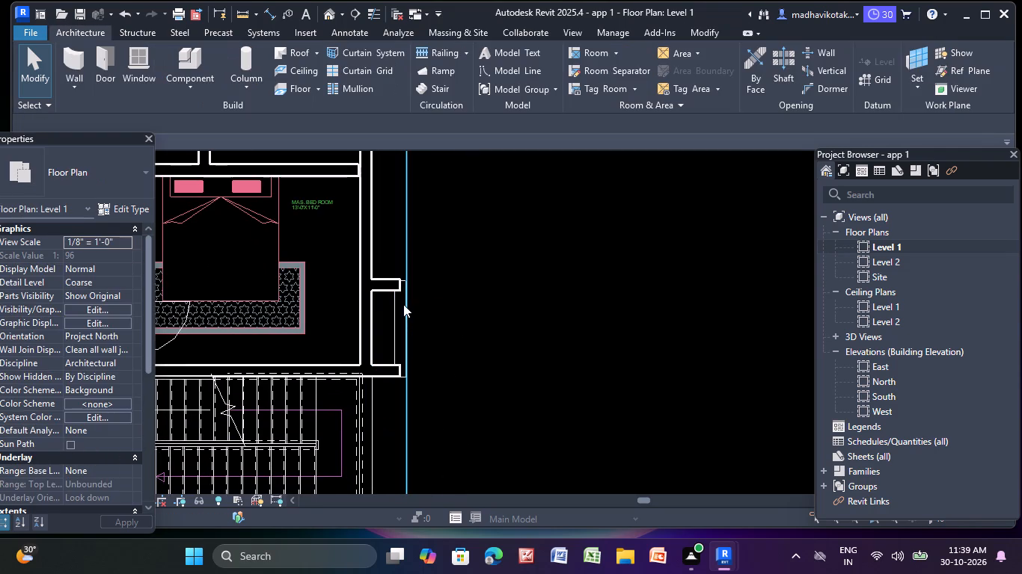
Place a Doors_ExtSgl_5 910x2110mm door in the new wall between the northeast master bedroom and its recess, swinging east.
click(101, 49)
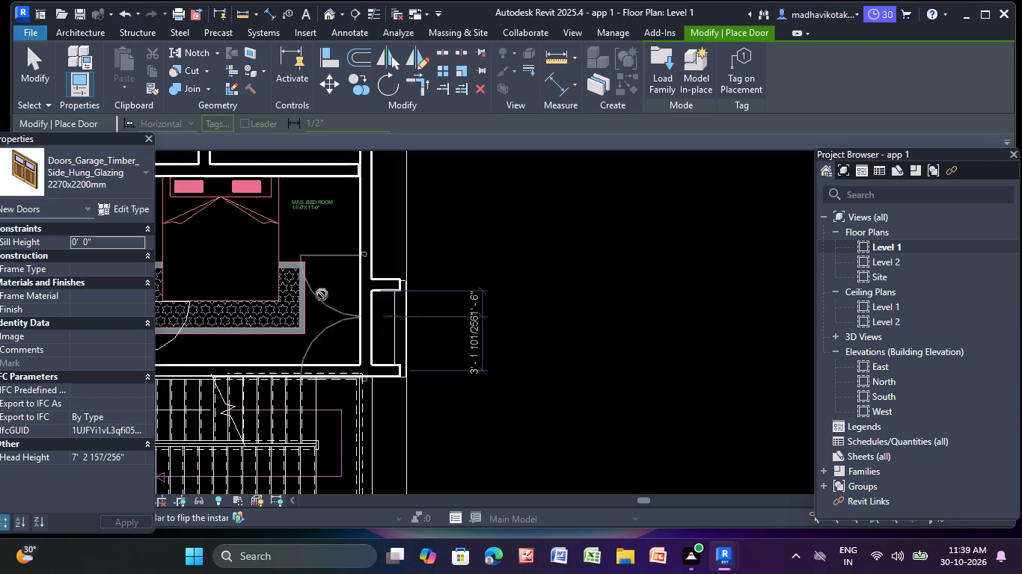
click(141, 173)
scroll(85, 262, up, 3)
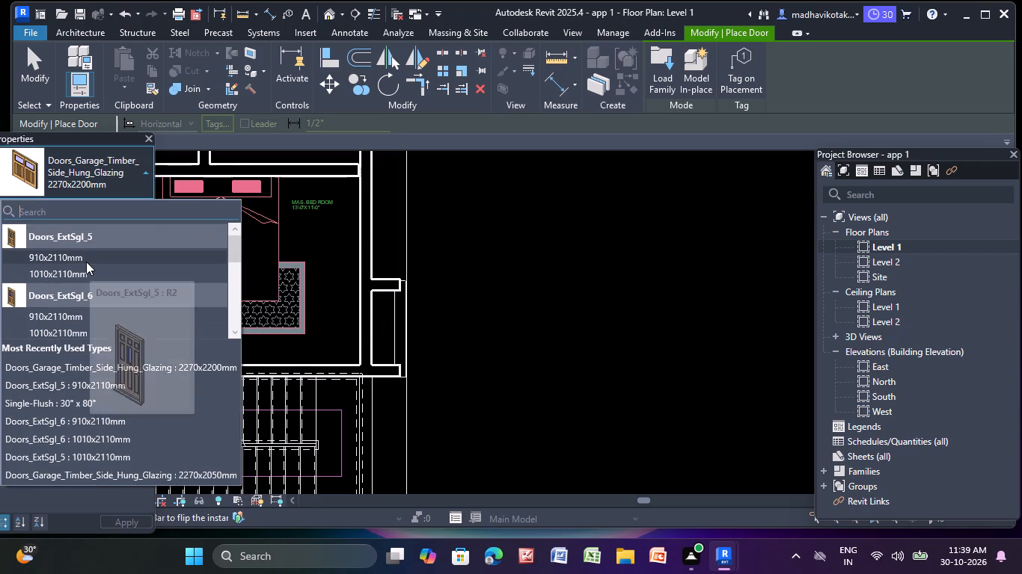
click(86, 262)
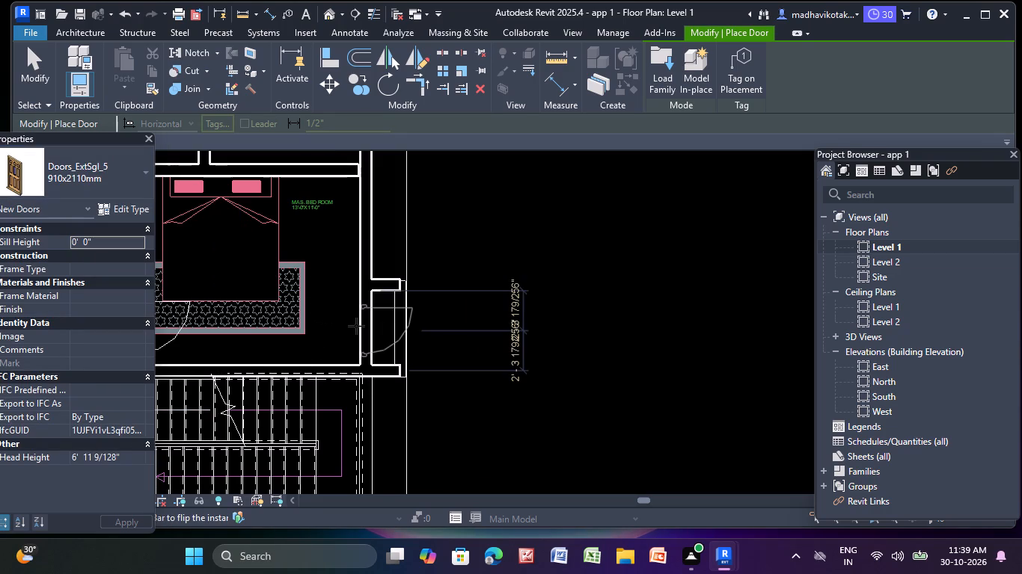
click(131, 181)
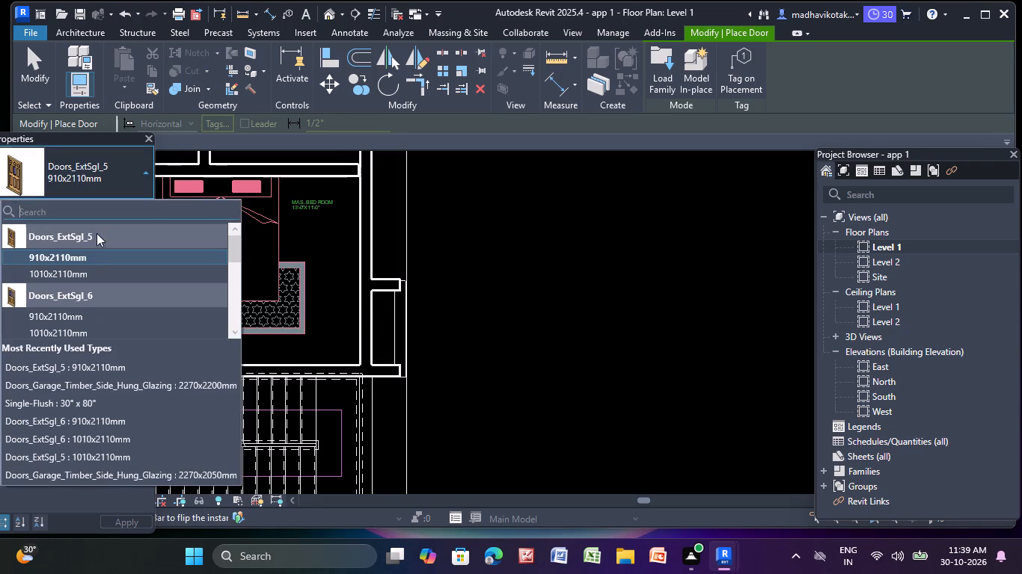
scroll(88, 253, up, 2)
click(86, 257)
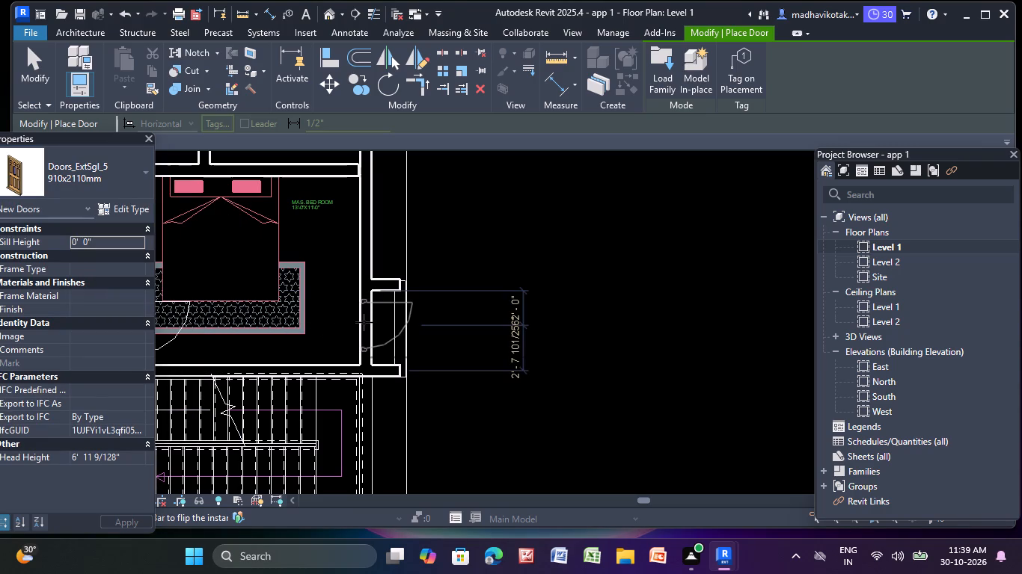
click(364, 322)
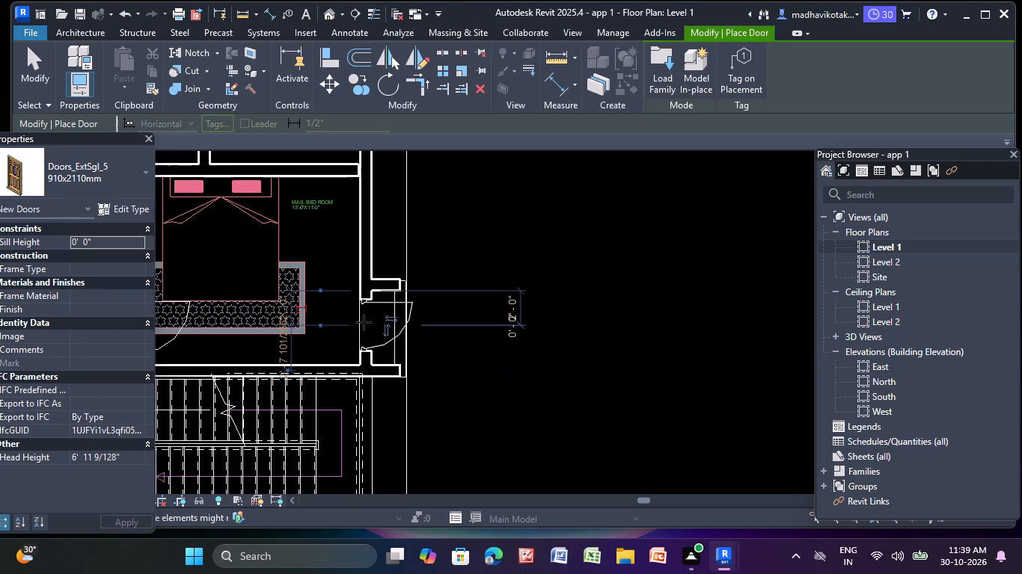
key(Escape)
key(Escape)
key(Escape)
Review the northeast rooms and the overall Level 1 floor plan around the placed walls and doors.
scroll(384, 300, down, 7)
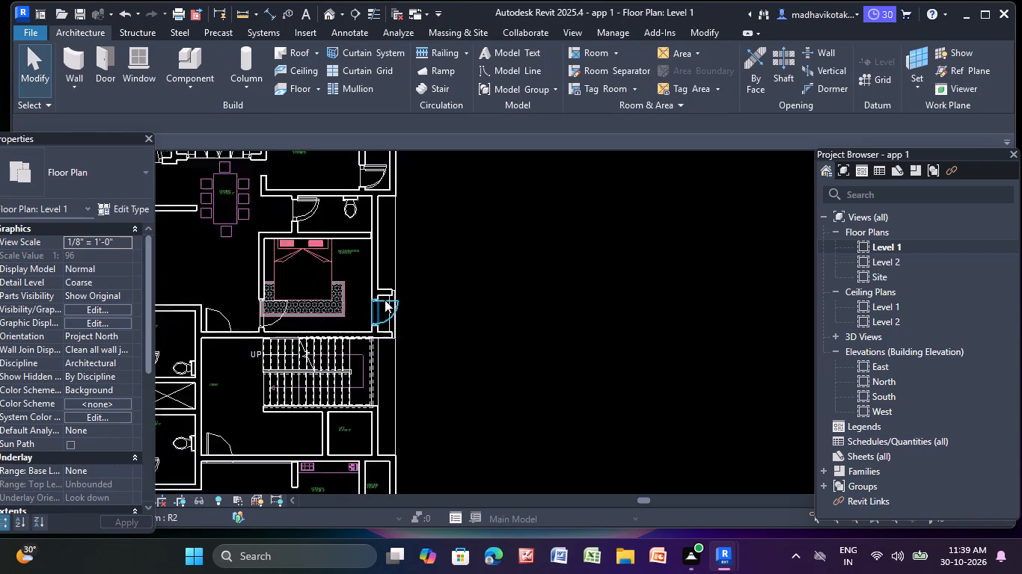
middle_drag(387, 300, 396, 440)
middle_drag(379, 395, 399, 347)
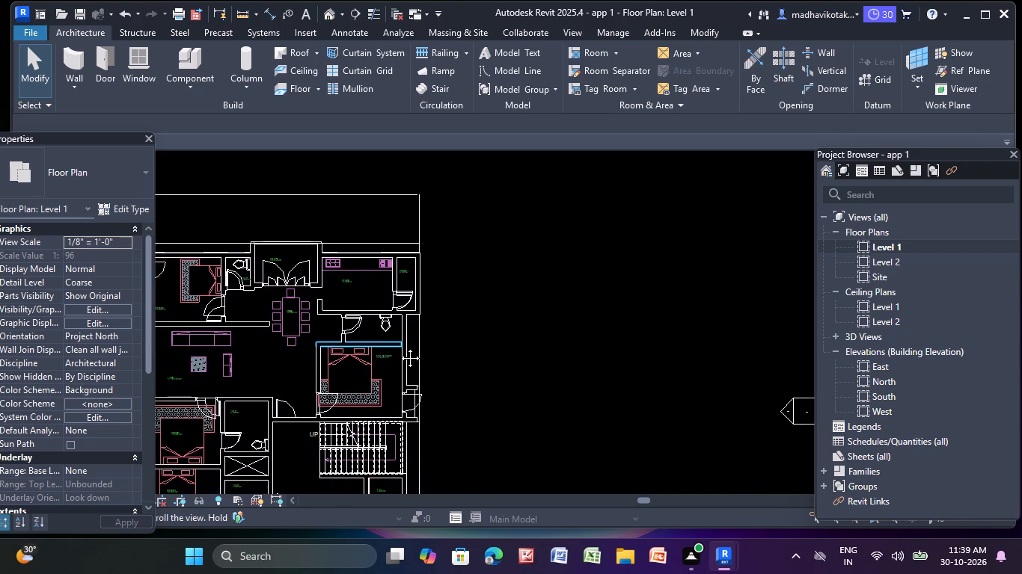
middle_drag(399, 347, 400, 348)
scroll(307, 306, up, 5)
scroll(371, 333, down, 2)
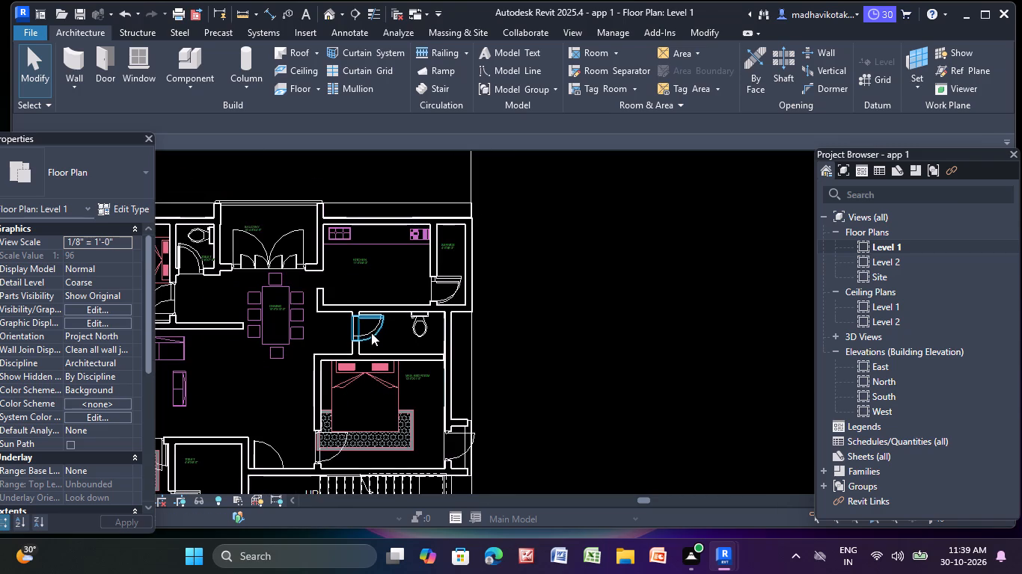
middle_drag(371, 333, 512, 310)
scroll(512, 309, down, 7)
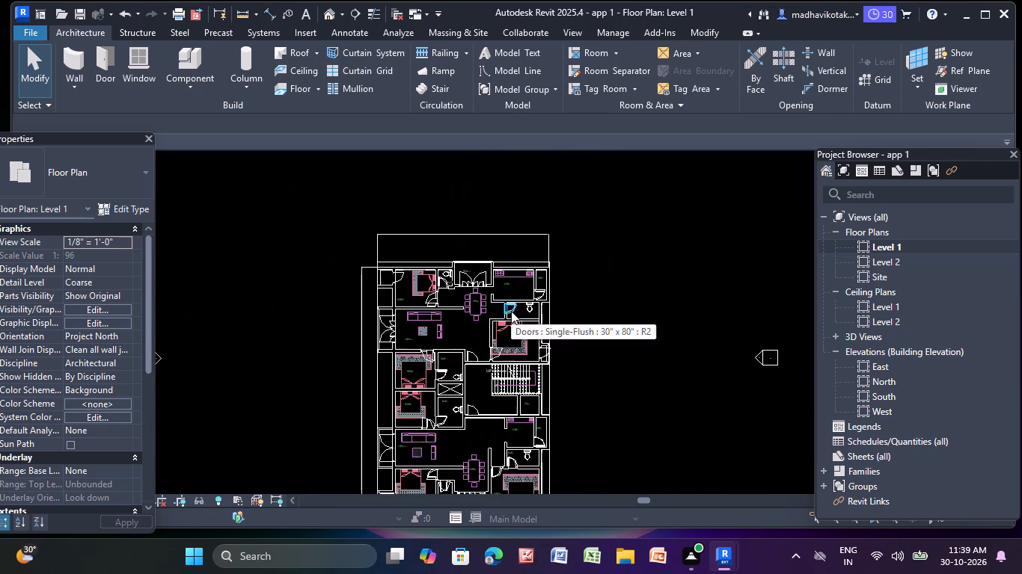
middle_drag(511, 311, 474, 249)
In the 3D view, set the top constraint of the master bedroom recess's door wall to Up to level: Level 2.
click(322, 16)
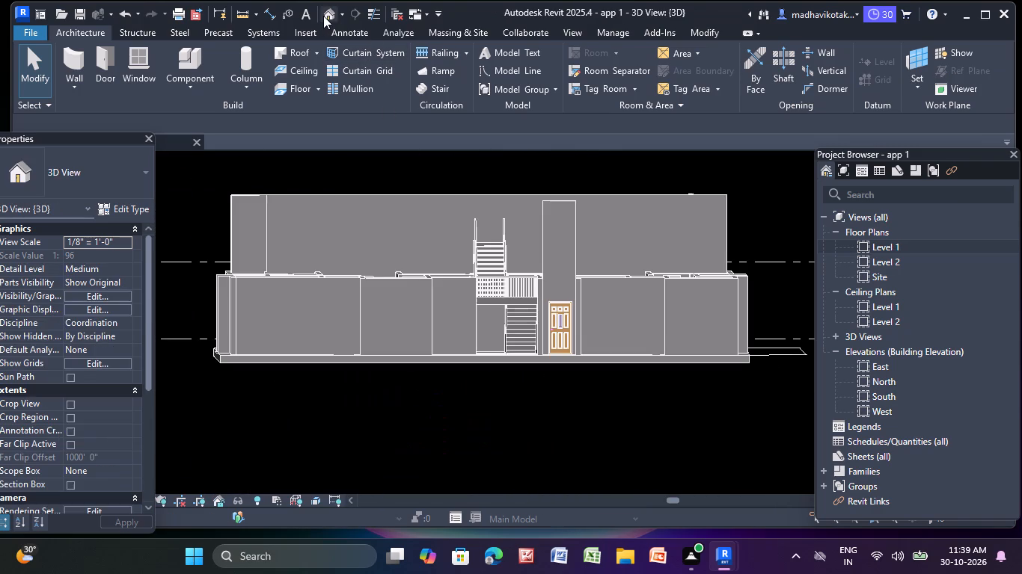
click(555, 229)
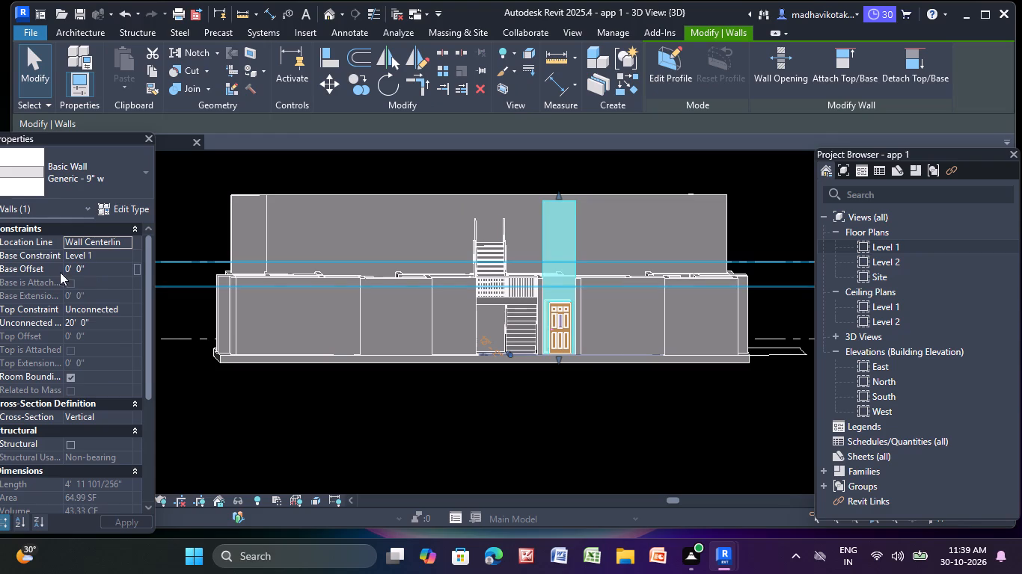
click(131, 309)
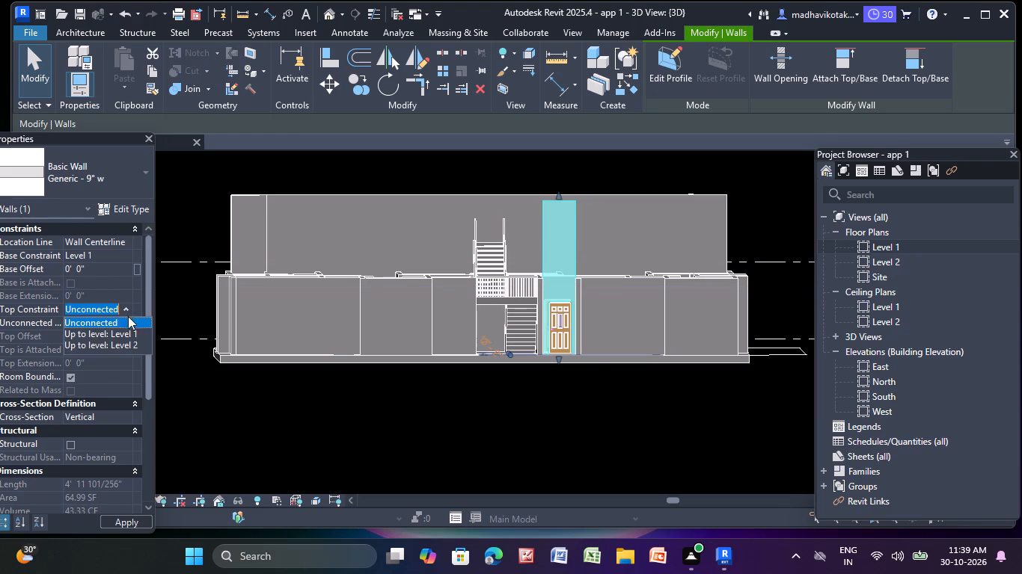
click(131, 343)
click(233, 361)
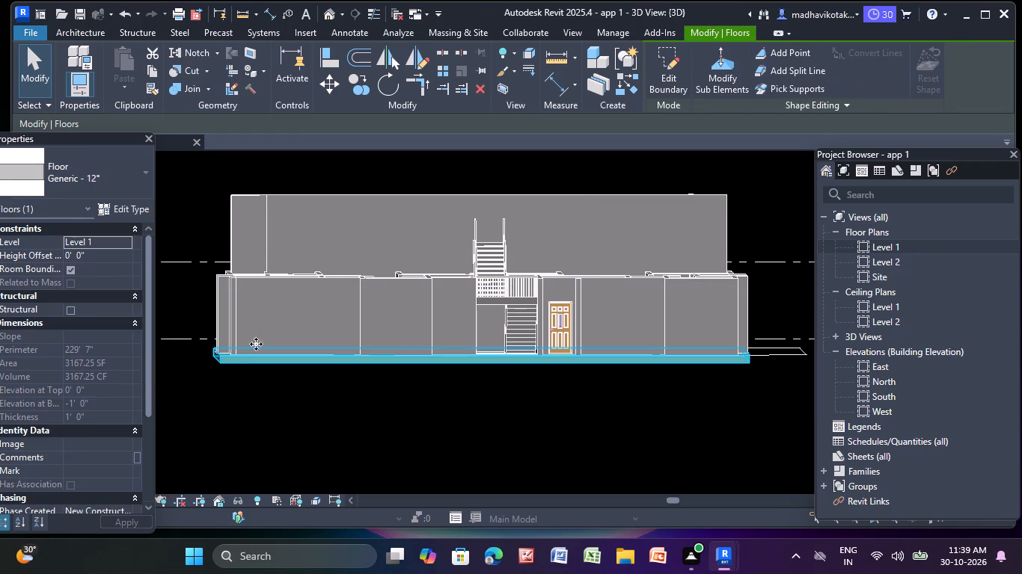
Set the top constraint of the long west wall containing both living room double doors to Up to level: Level 2.
middle_drag(454, 190, 284, 357)
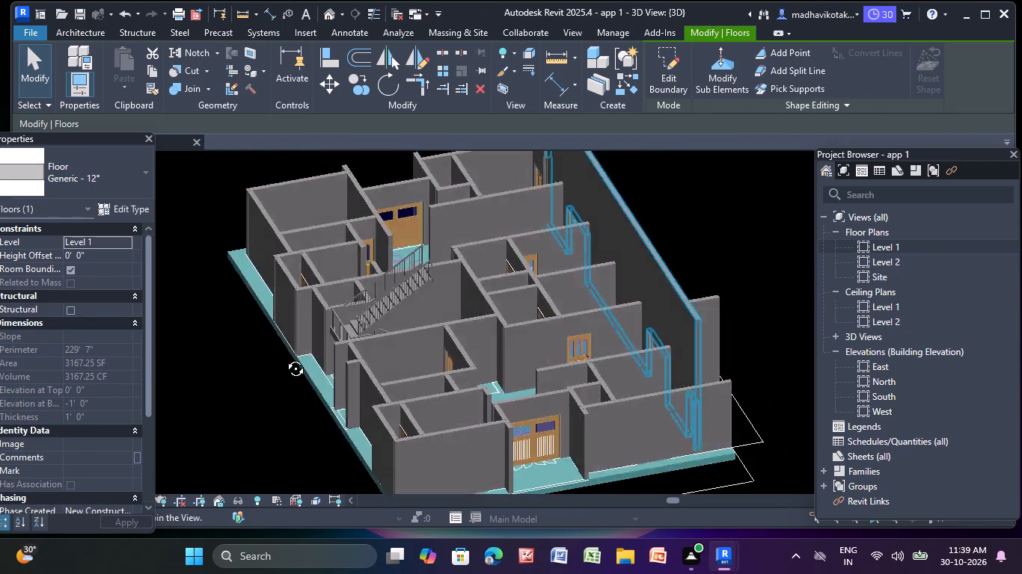
middle_drag(284, 357, 106, 300)
click(455, 307)
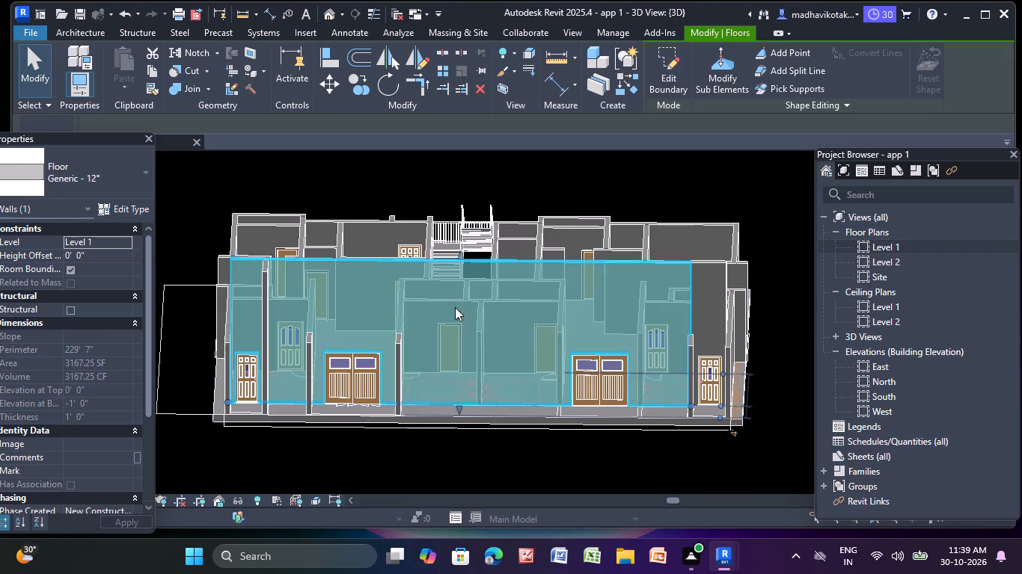
click(124, 306)
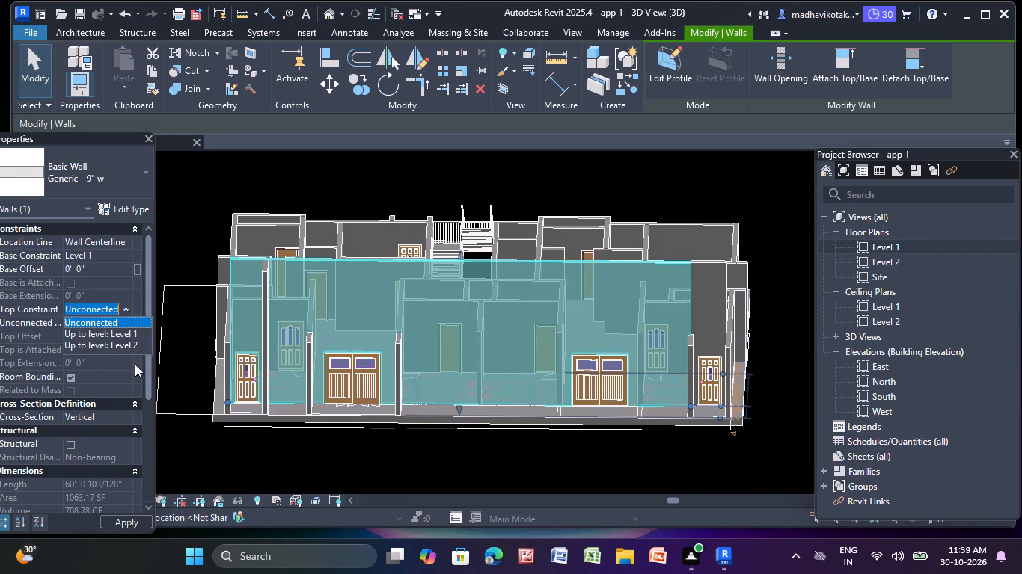
click(121, 348)
click(240, 467)
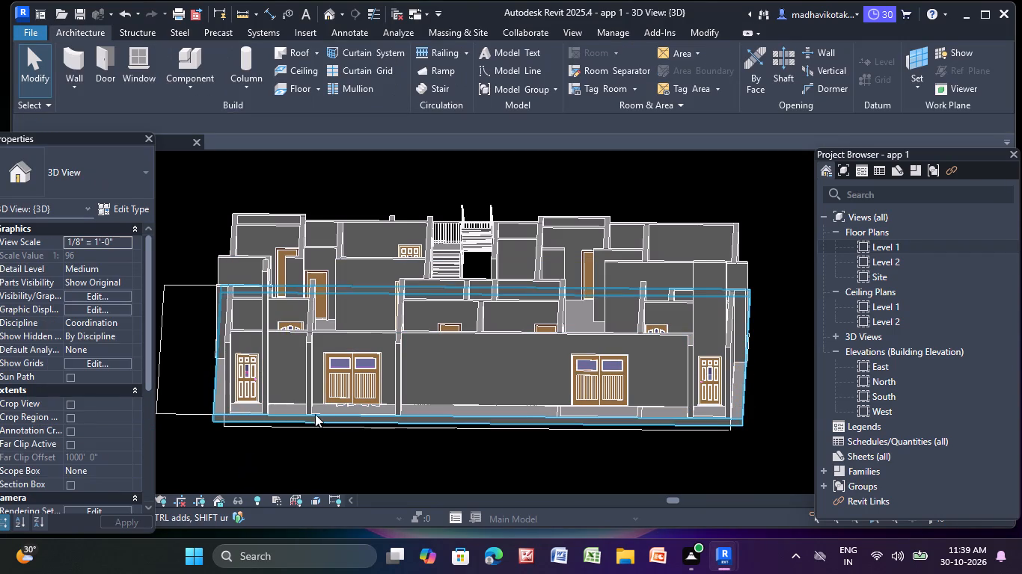
Set the top constraint of the overly tall short wall at the northwest bedroom's recess to Up to level: Level 2.
scroll(430, 346, up, 3)
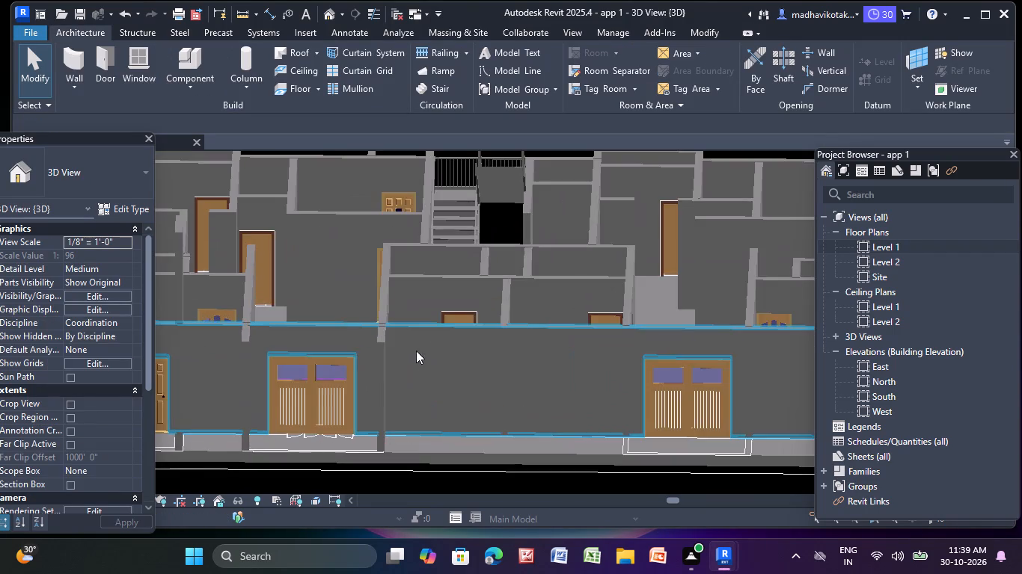
click(382, 344)
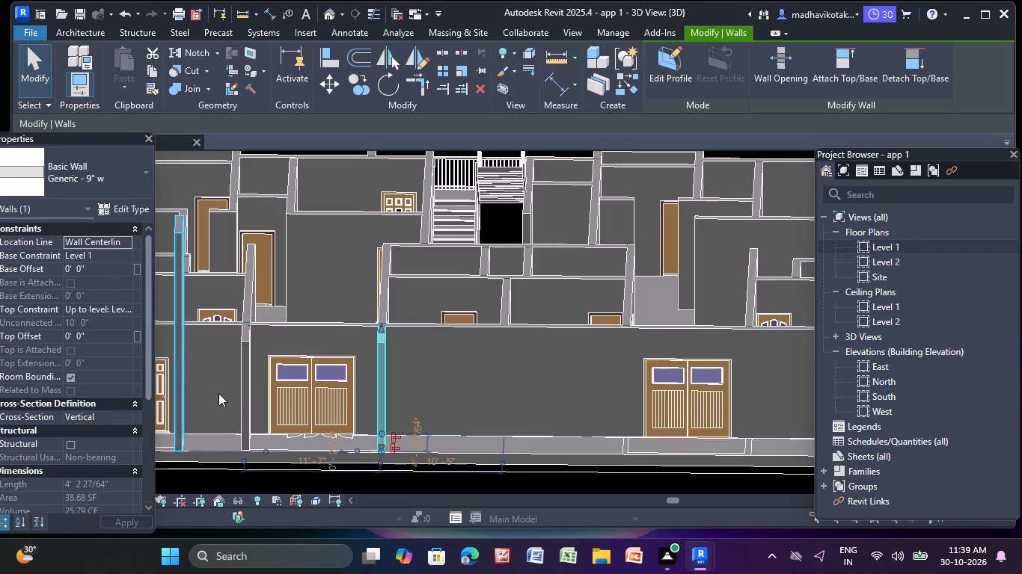
key(Escape)
scroll(303, 398, down, 4)
middle_drag(297, 426, 313, 403)
scroll(313, 403, down, 1)
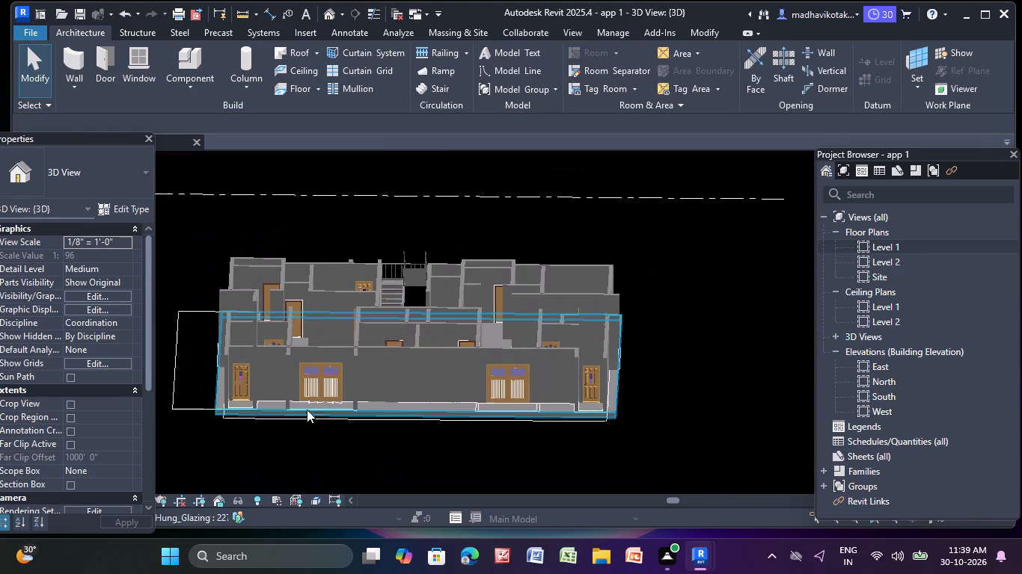
middle_drag(293, 423, 405, 405)
click(437, 332)
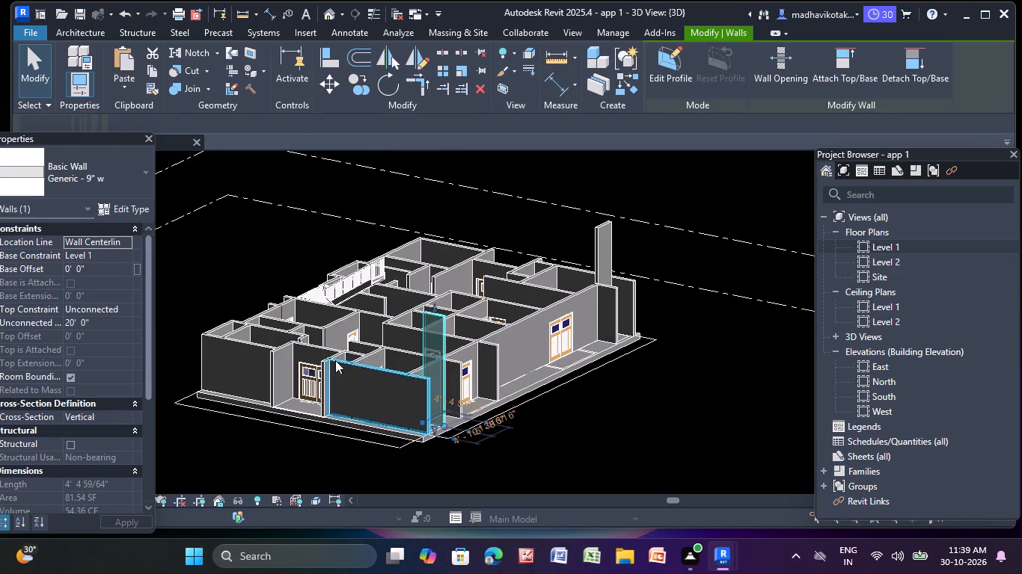
click(125, 308)
click(127, 344)
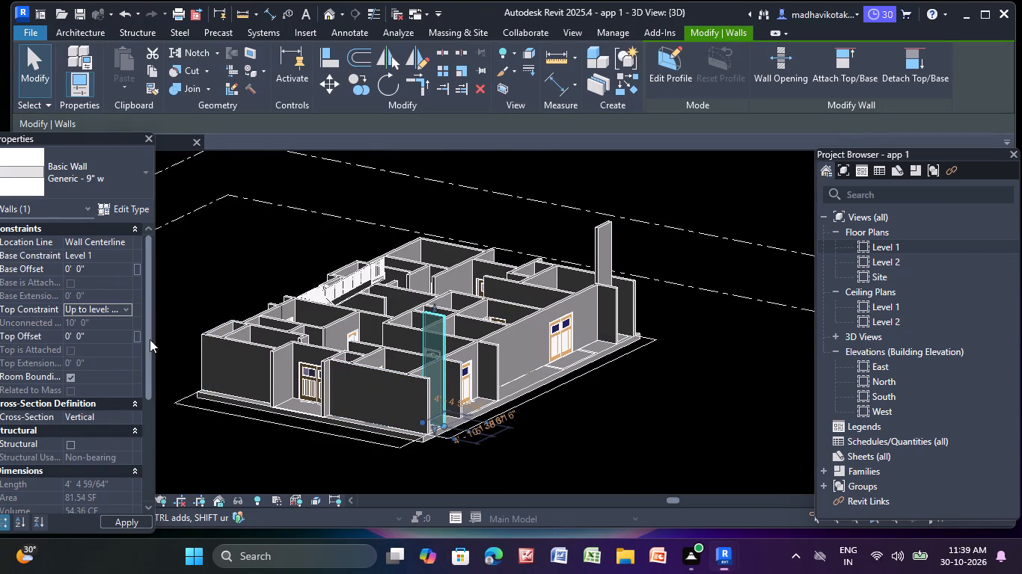
click(264, 265)
Set the top constraint of the remaining tall wall at the southwest bedroom's recess to Up to level: Level 2.
click(603, 247)
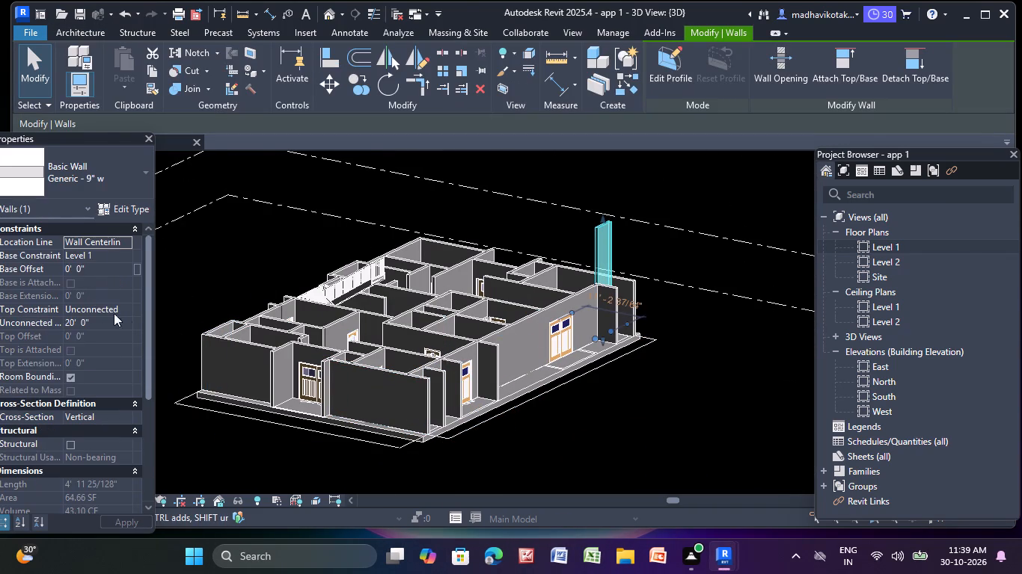
click(129, 309)
click(123, 346)
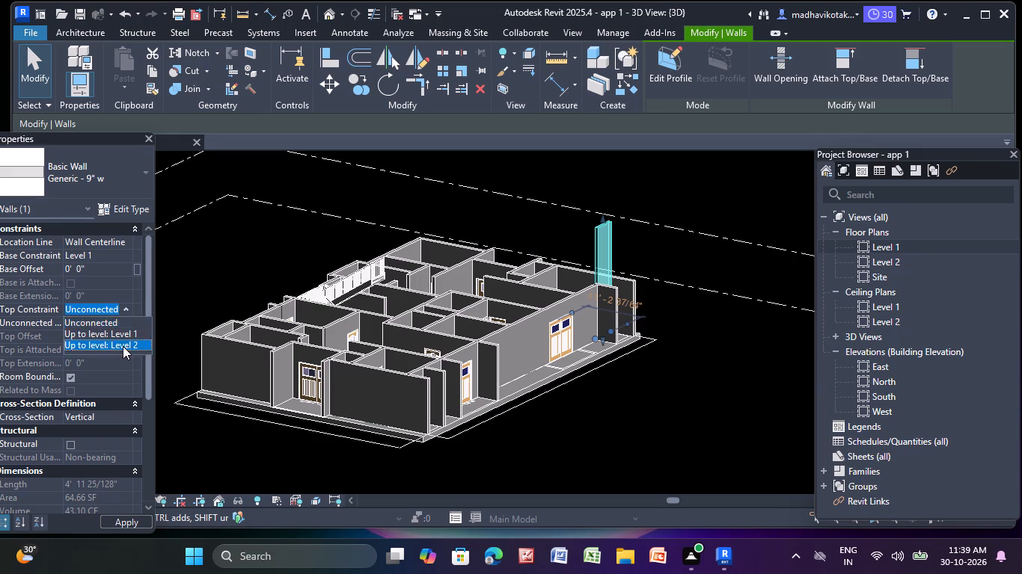
Examine the walls and doors of the whole apartment model in 3D from several sides.
click(228, 250)
middle_drag(518, 408, 454, 429)
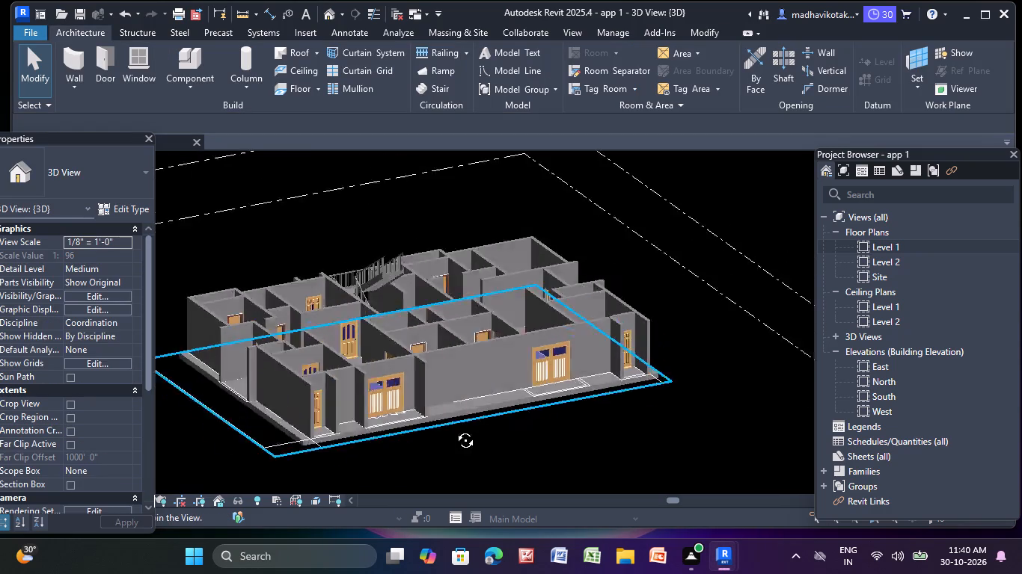
middle_drag(454, 429, 344, 449)
shift+middle_drag(547, 412, 460, 452)
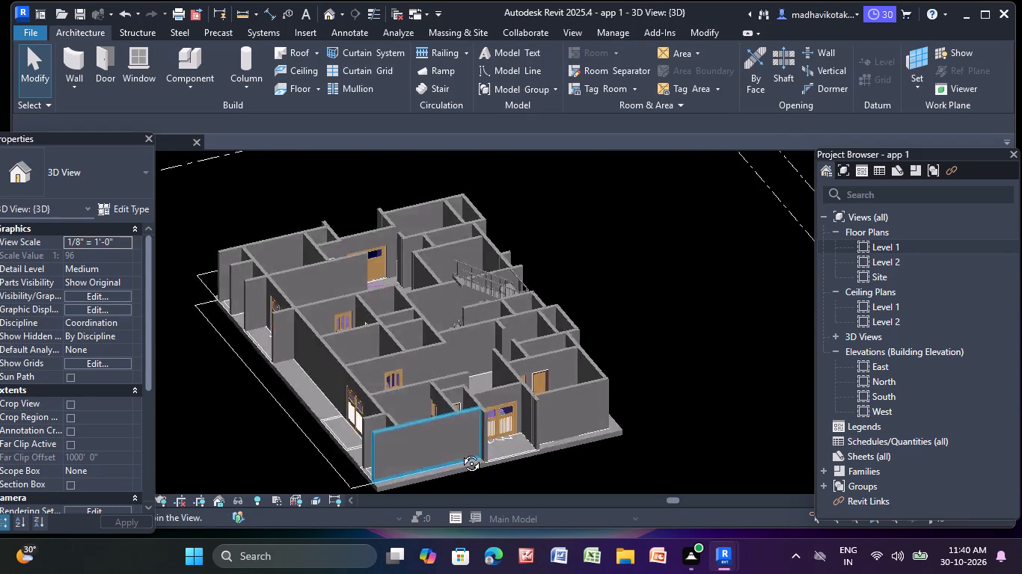
shift+middle_drag(460, 452, 247, 420)
scroll(551, 421, up, 3)
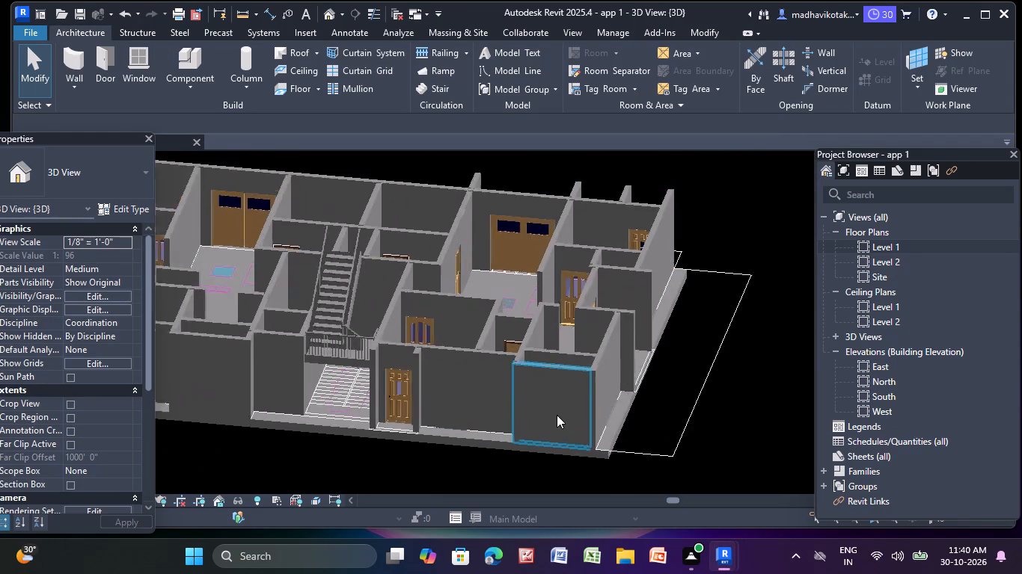
scroll(557, 415, up, 1)
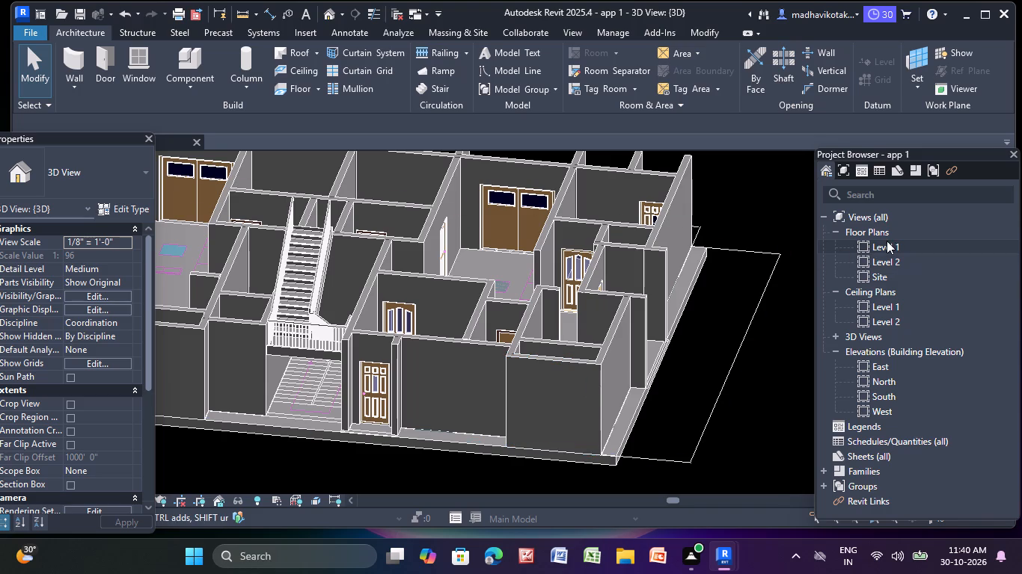
Open the Level 1 floor plan at the apartment's northeast part.
double_click(890, 243)
scroll(481, 227, up, 4)
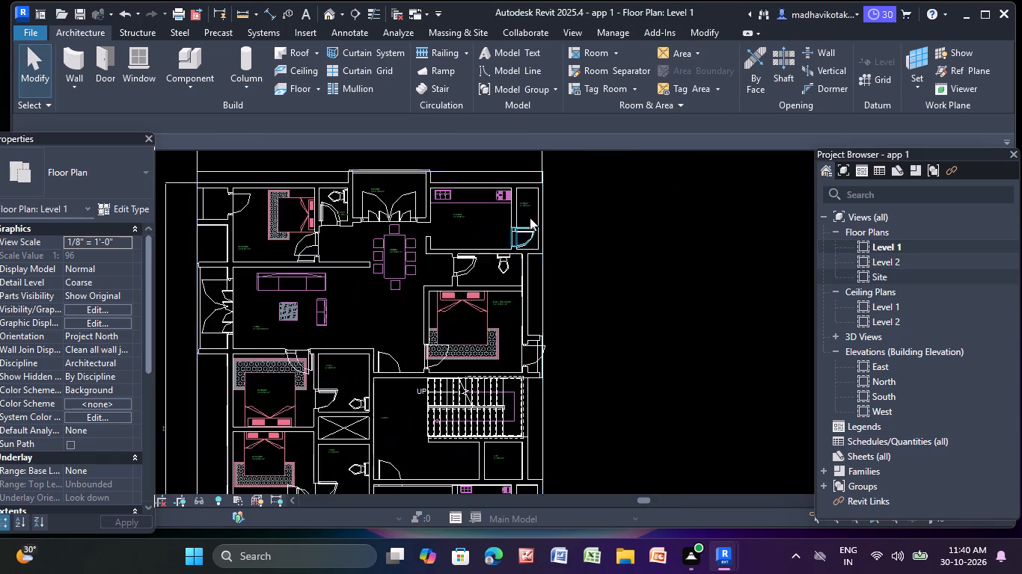
scroll(530, 217, up, 5)
scroll(537, 217, down, 4)
middle_drag(537, 217, 467, 262)
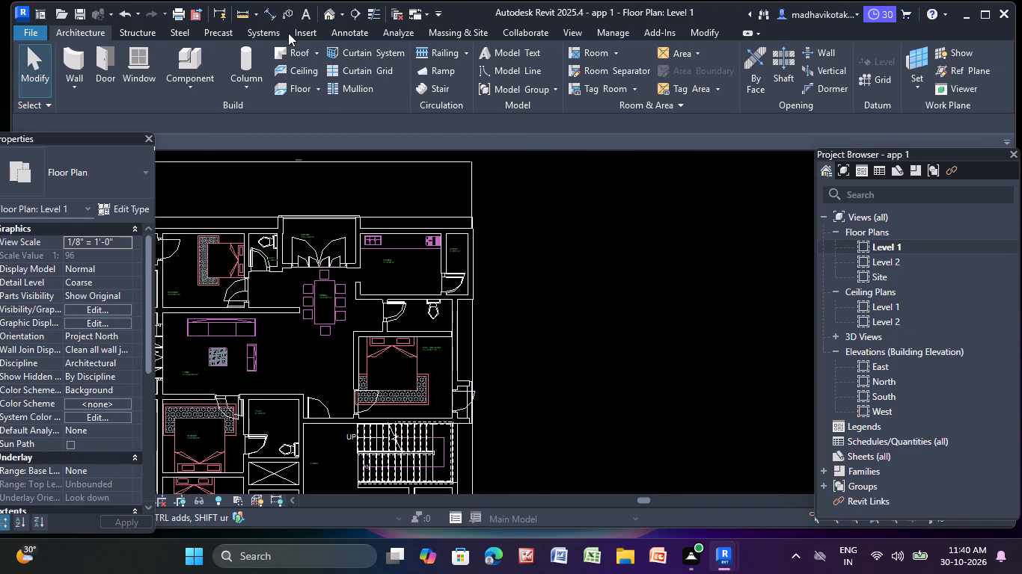
Open the Autodesk family library and browse to its Windows category.
click(296, 30)
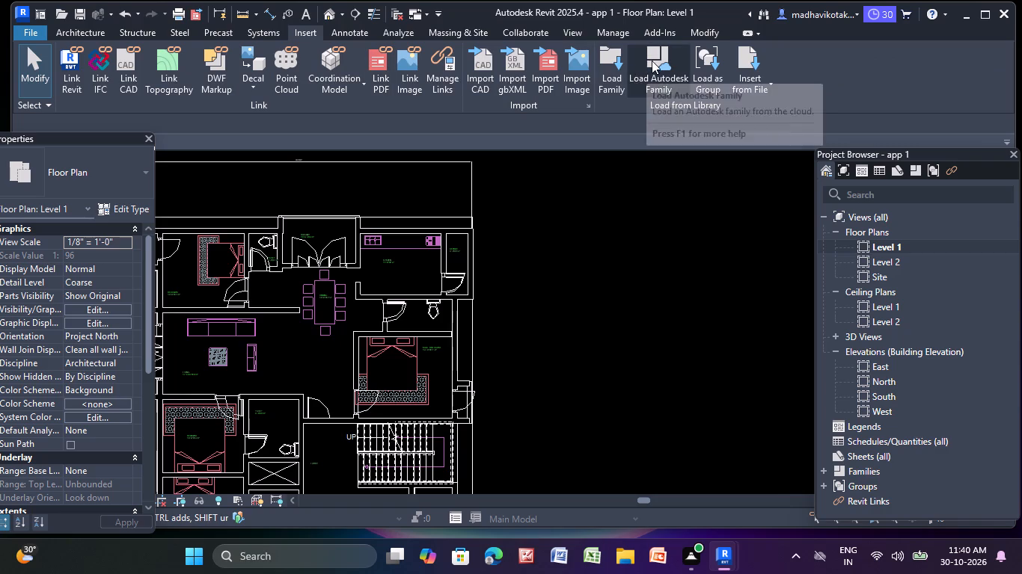
click(657, 57)
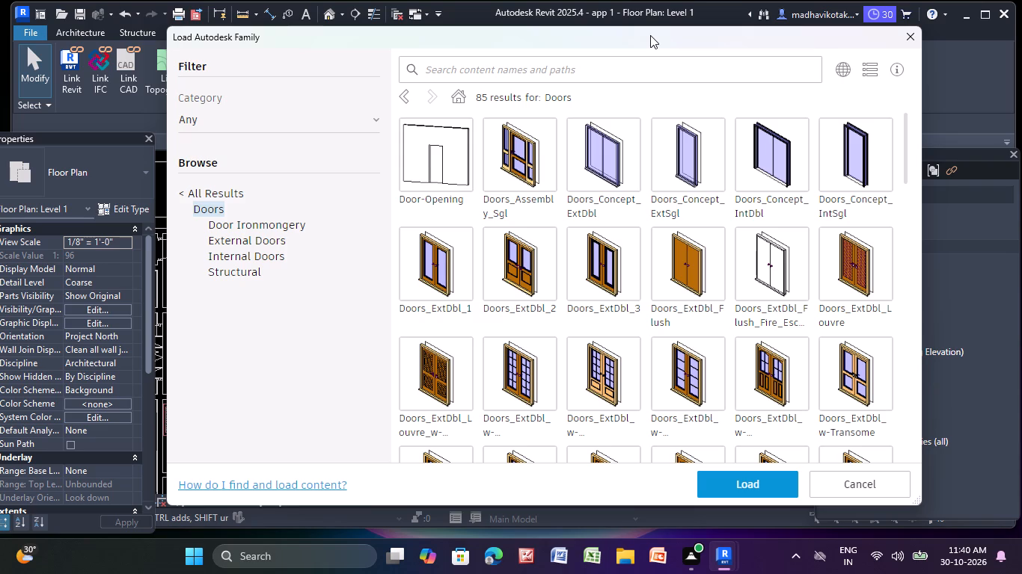
scroll(789, 155, down, 4)
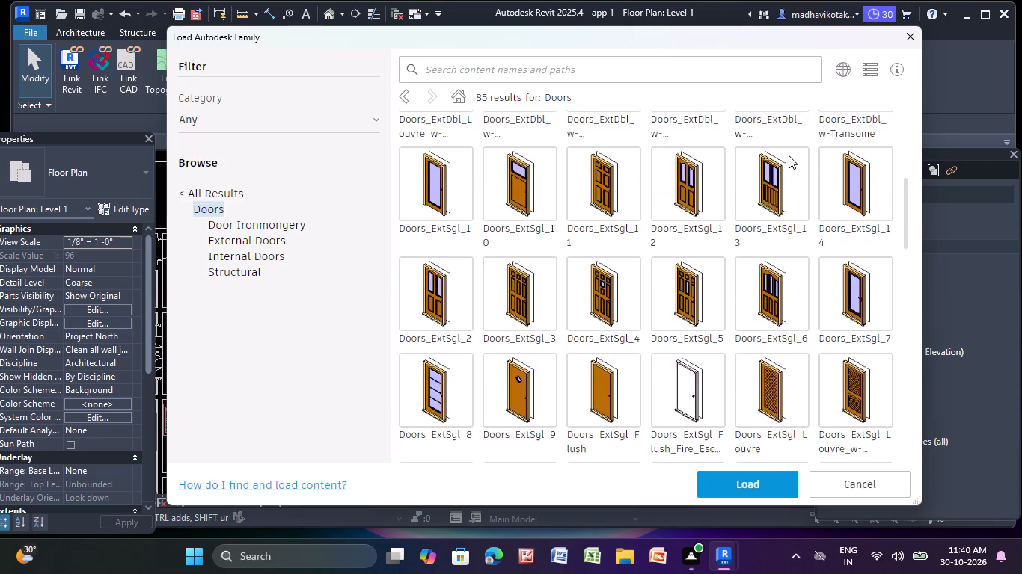
scroll(777, 202, down, 5)
scroll(777, 202, up, 1)
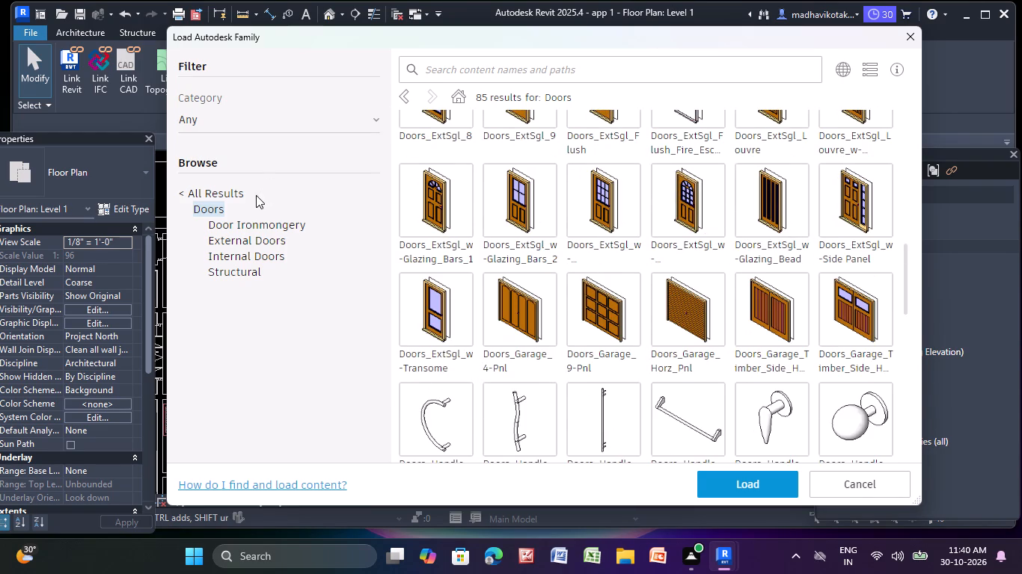
click(239, 195)
scroll(254, 272, down, 6)
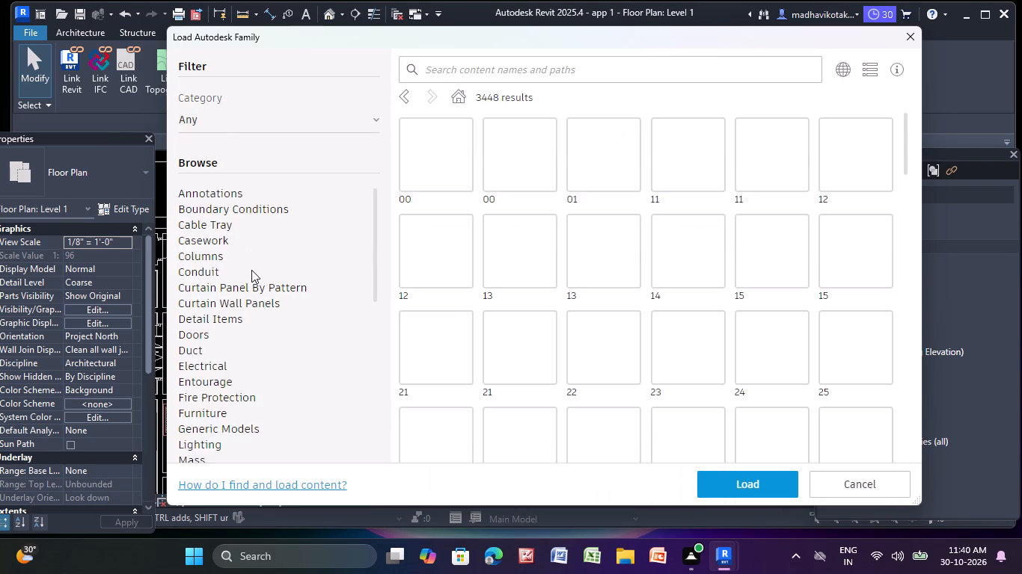
scroll(245, 295, down, 6)
scroll(209, 440, down, 10)
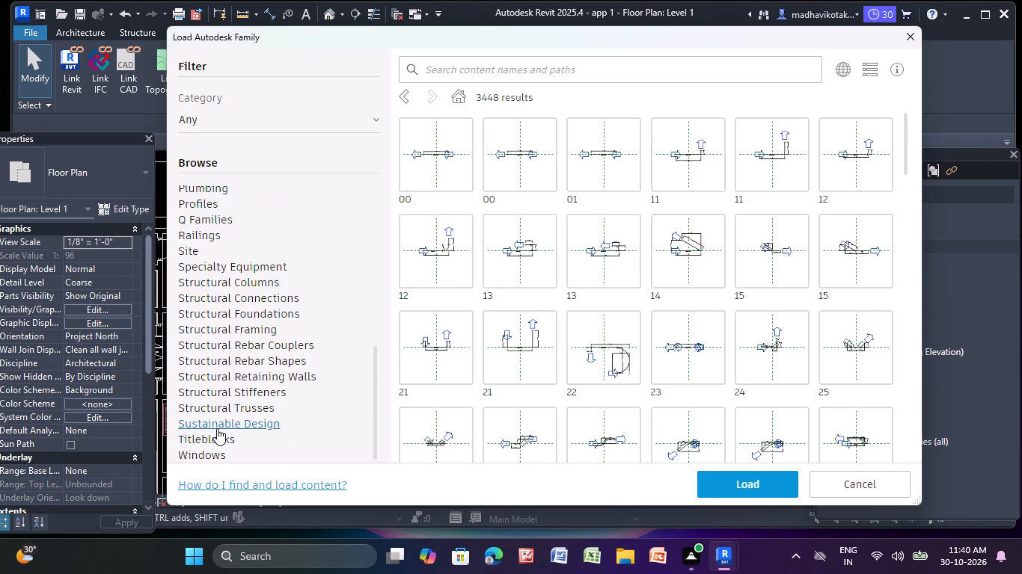
click(214, 460)
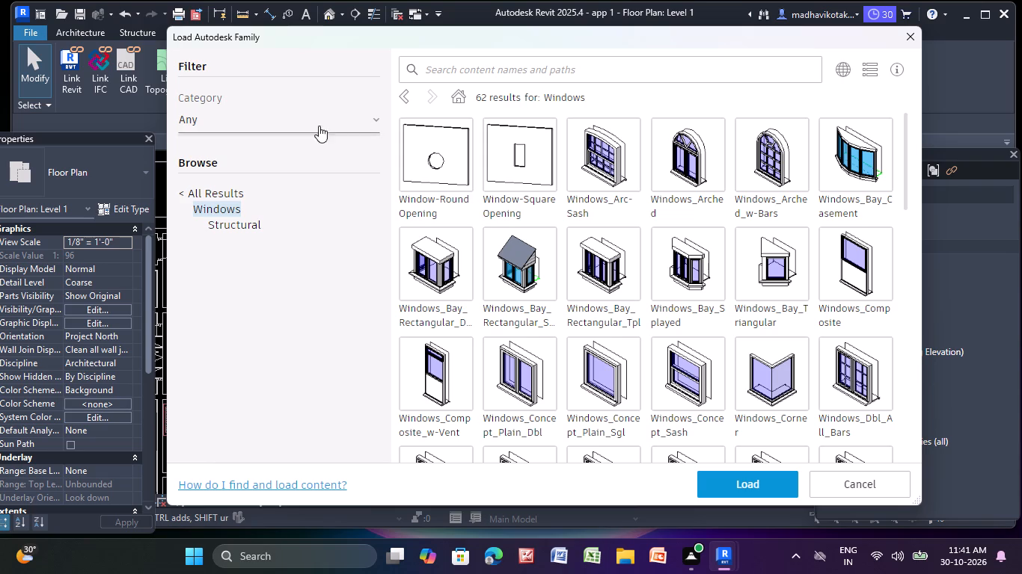
Load the Windows_Arched, Windows_Composite and Windows_Bay_Rectangular_Dbl families into the project.
scroll(265, 146, down, 2)
scroll(696, 220, down, 9)
scroll(673, 286, down, 2)
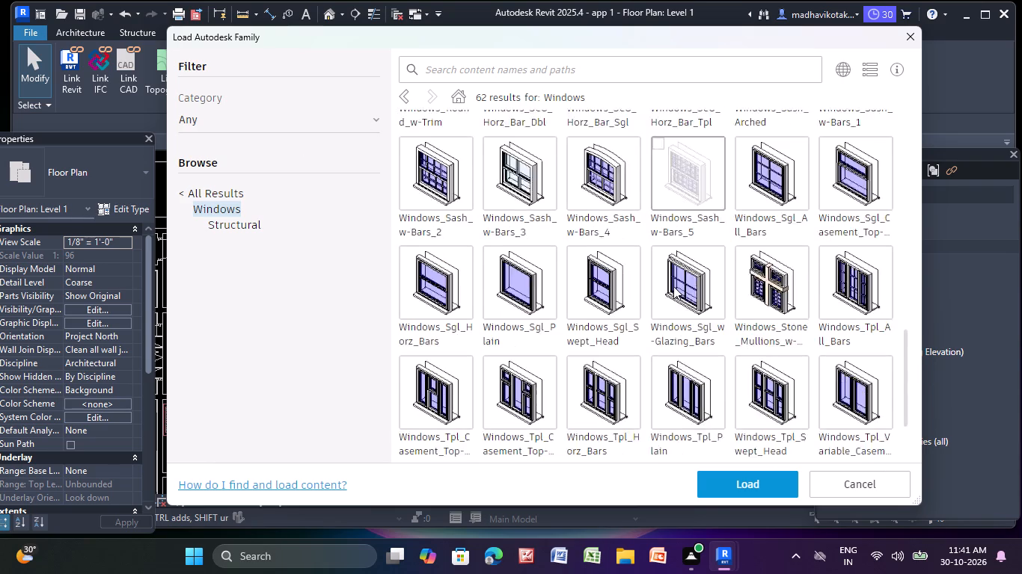
scroll(673, 286, down, 2)
scroll(667, 263, up, 4)
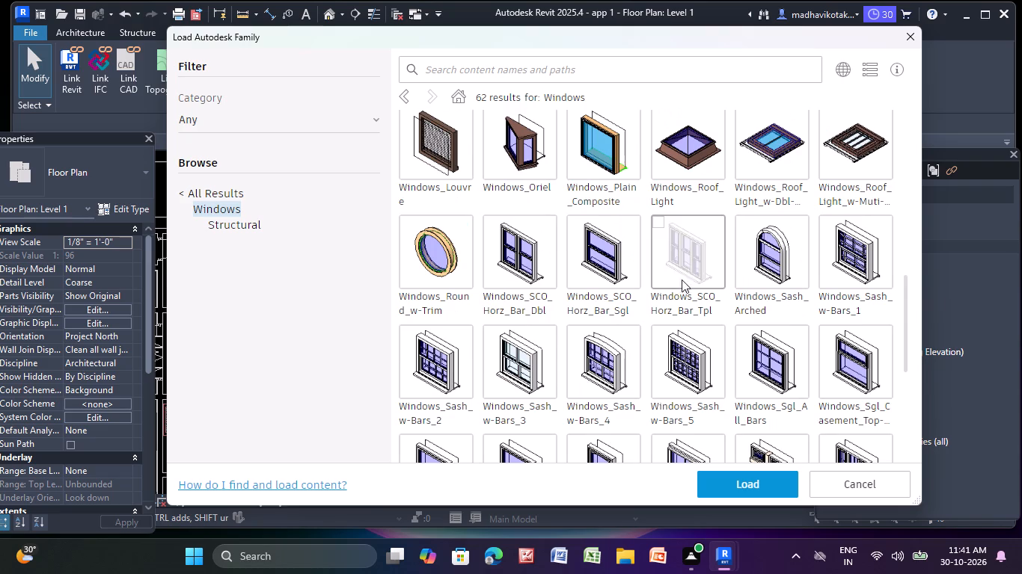
scroll(695, 260, up, 7)
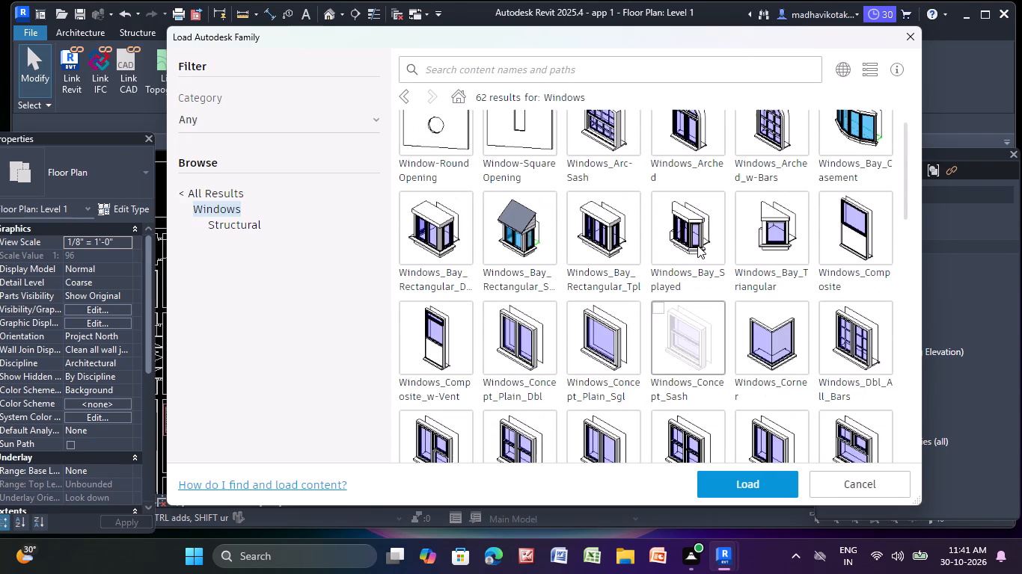
scroll(695, 248, up, 4)
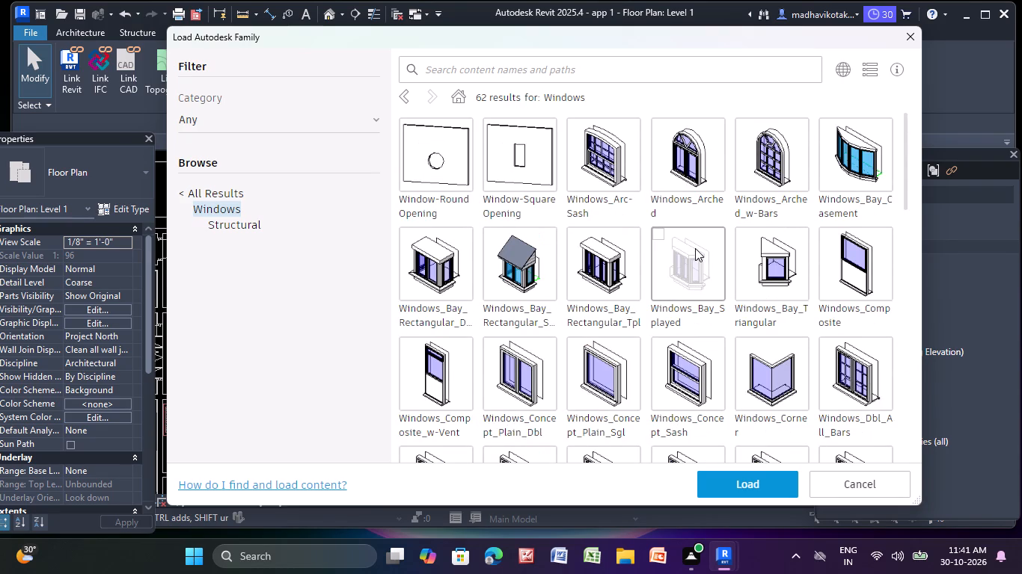
scroll(734, 190, up, 1)
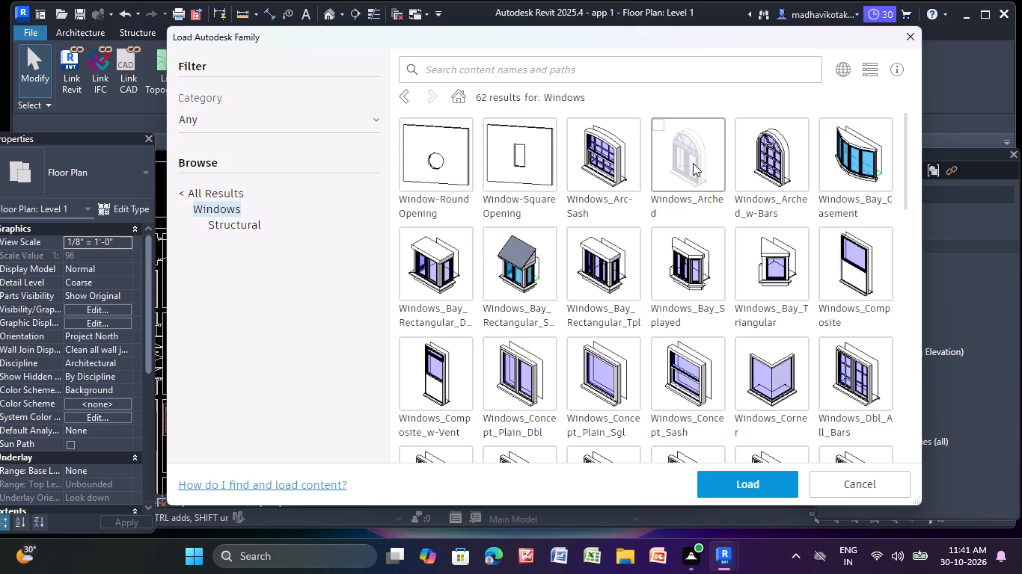
click(693, 163)
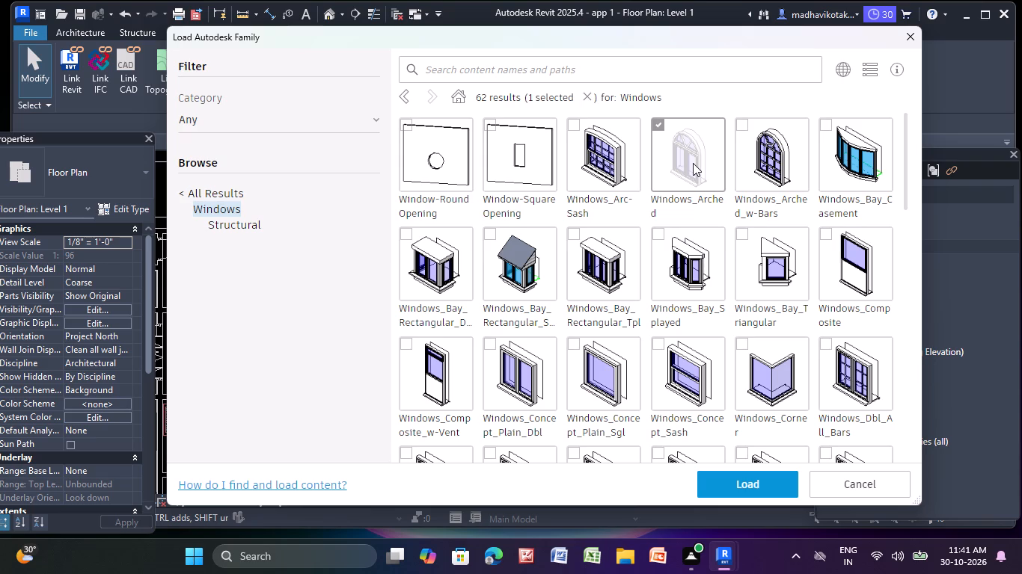
click(831, 259)
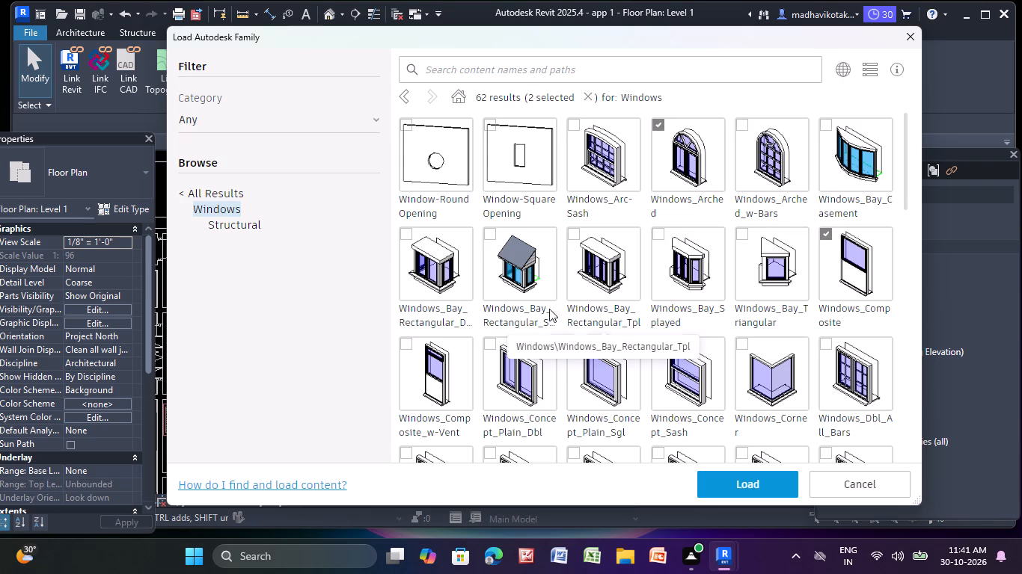
click(443, 276)
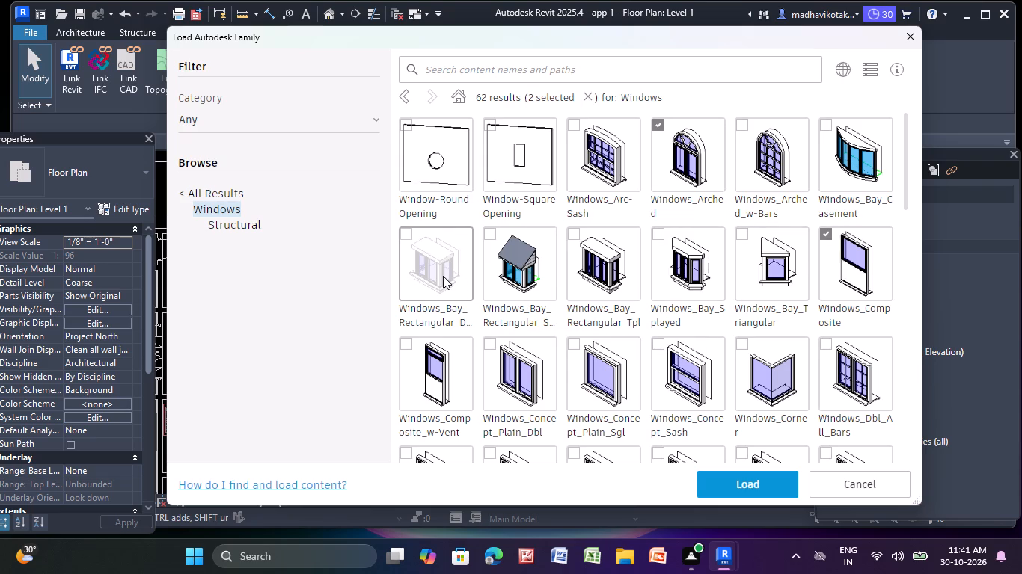
click(723, 480)
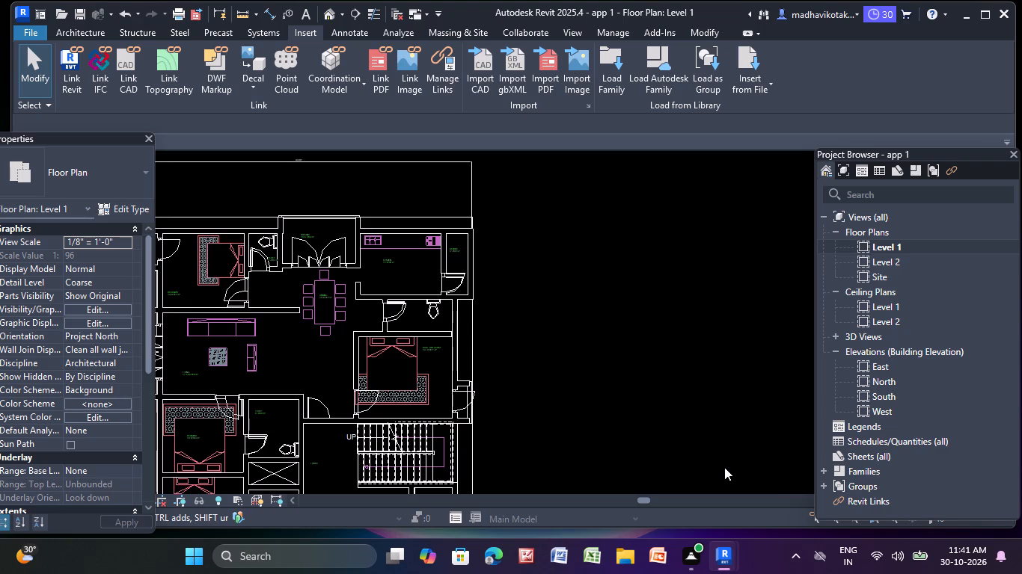
Place a Windows_Arched 1360x910mm window in the northwest bedroom's north wall, centred about 4'-9" from the room's west wall.
scroll(756, 442, down, 4)
middle_drag(648, 393, 576, 275)
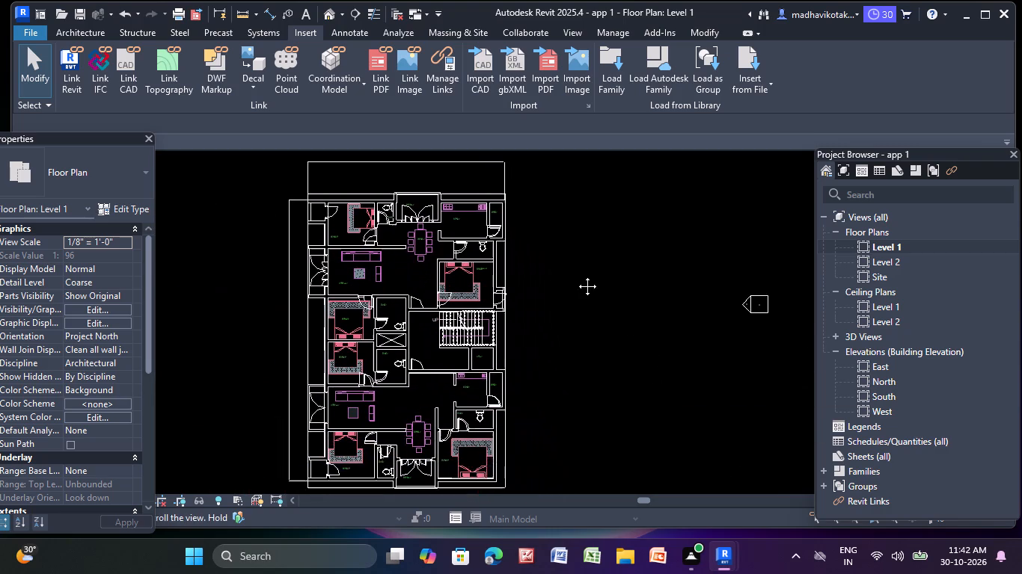
middle_drag(576, 275, 560, 250)
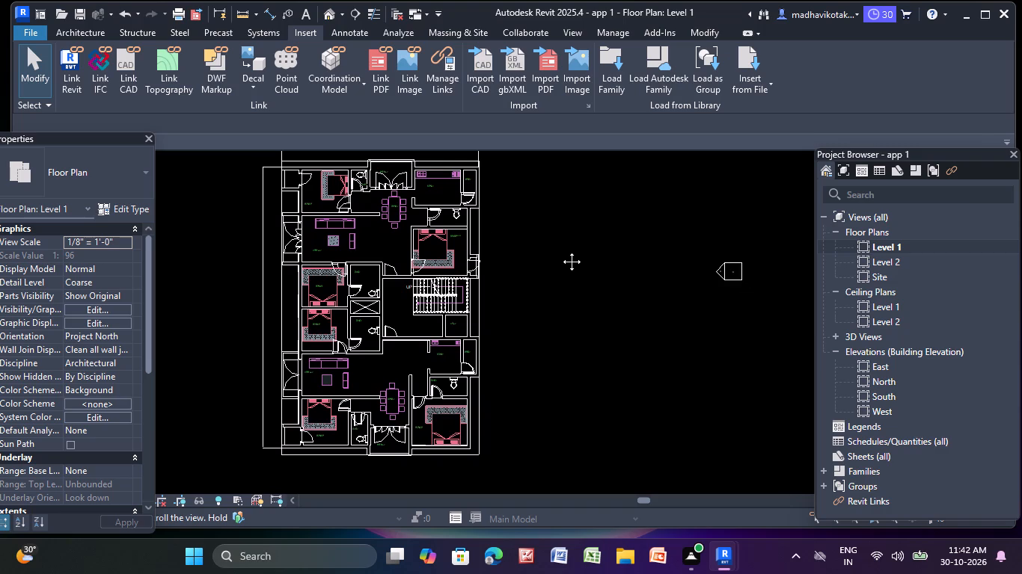
middle_drag(560, 250, 569, 282)
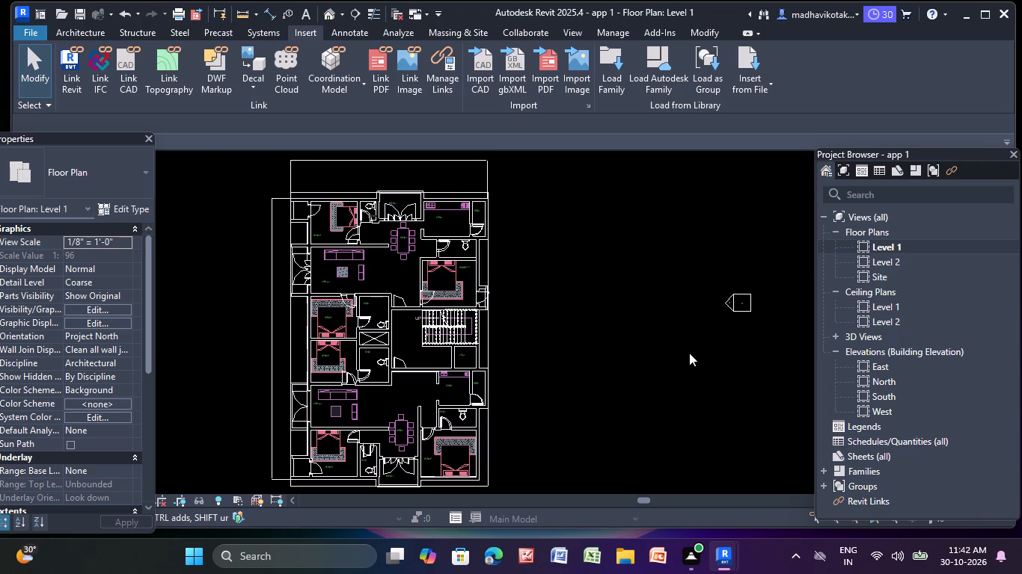
click(83, 28)
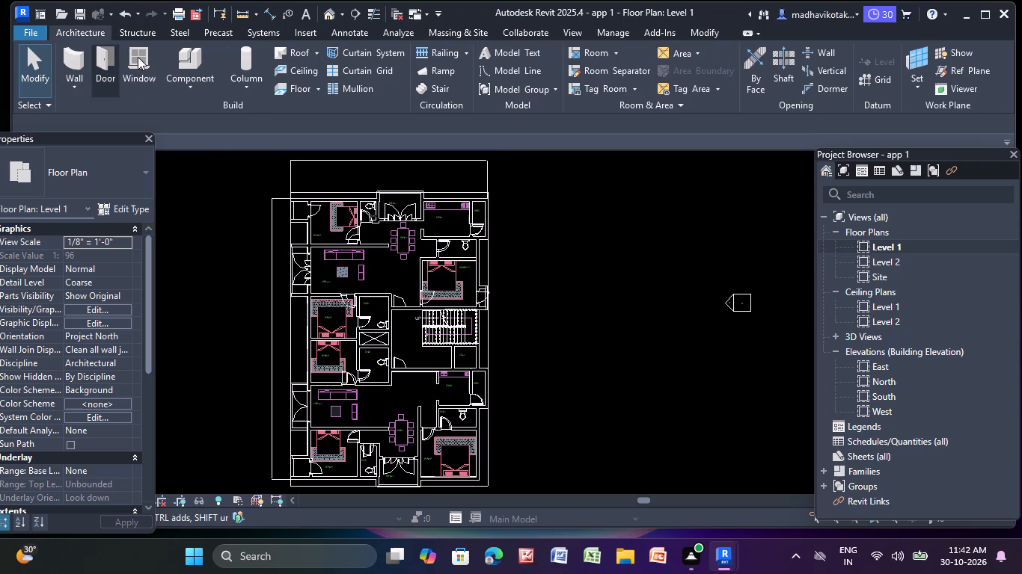
click(141, 57)
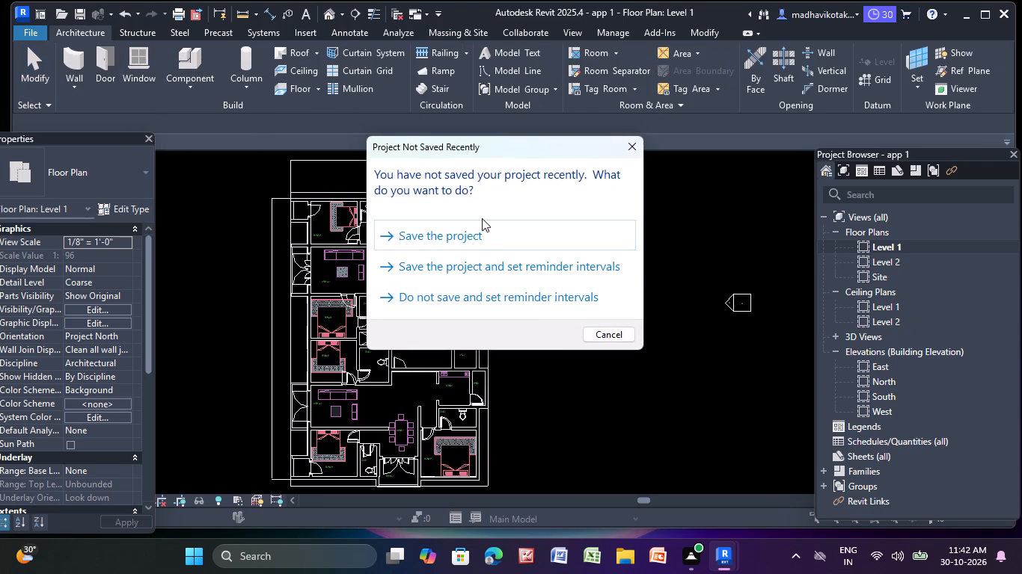
click(633, 145)
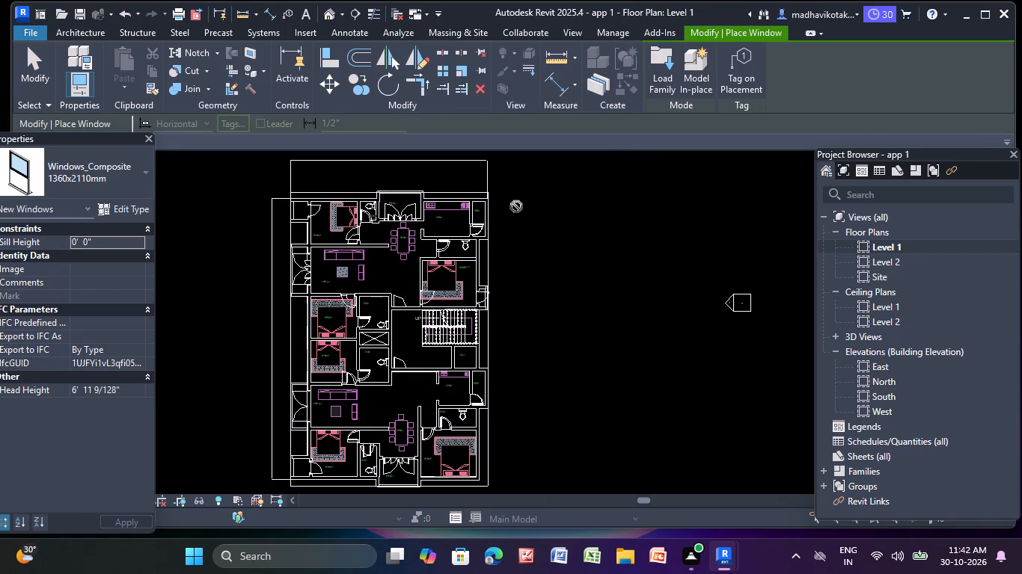
scroll(313, 182, up, 6)
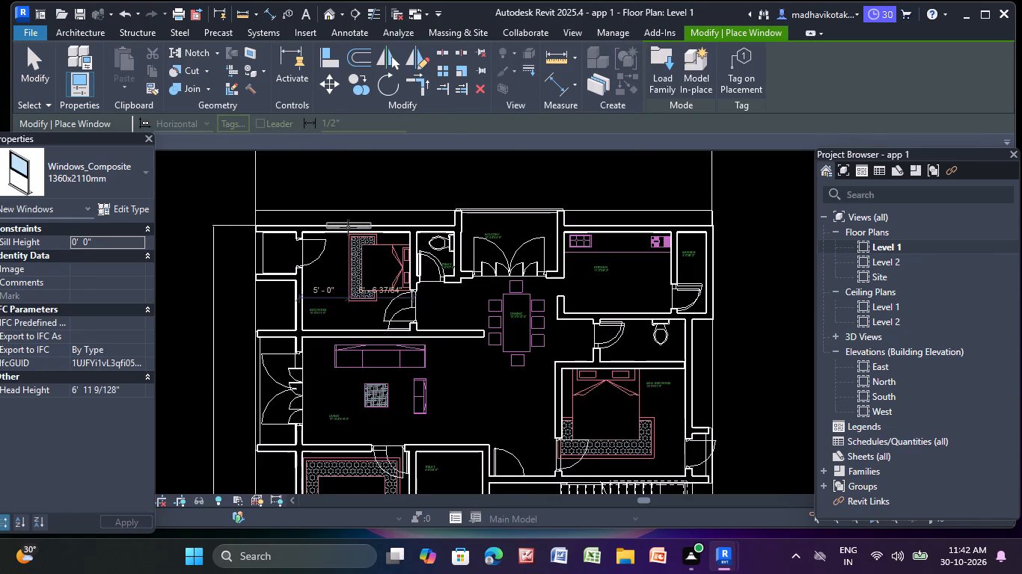
scroll(348, 227, up, 2)
click(155, 179)
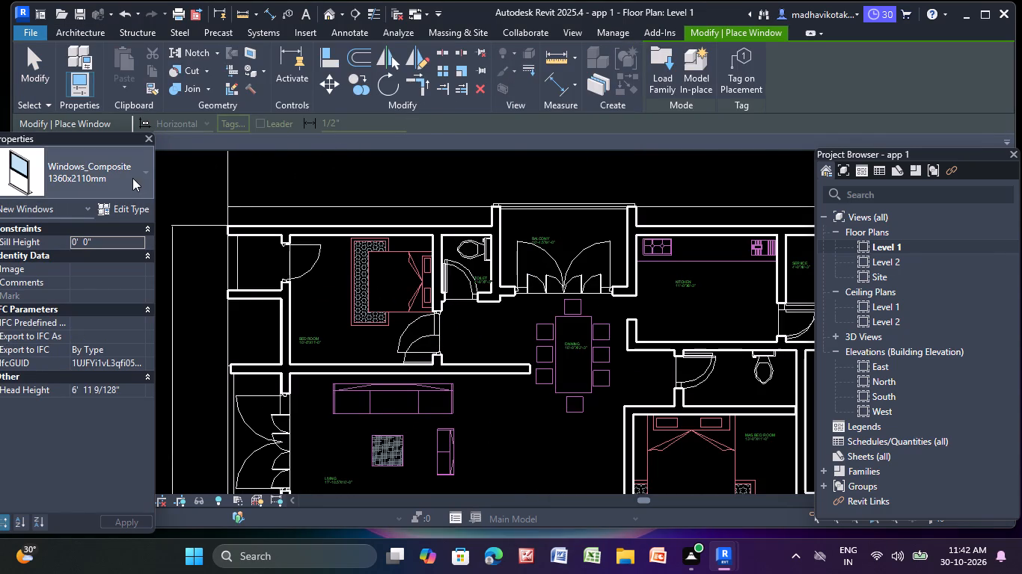
click(132, 178)
scroll(111, 263, down, 4)
scroll(97, 309, up, 4)
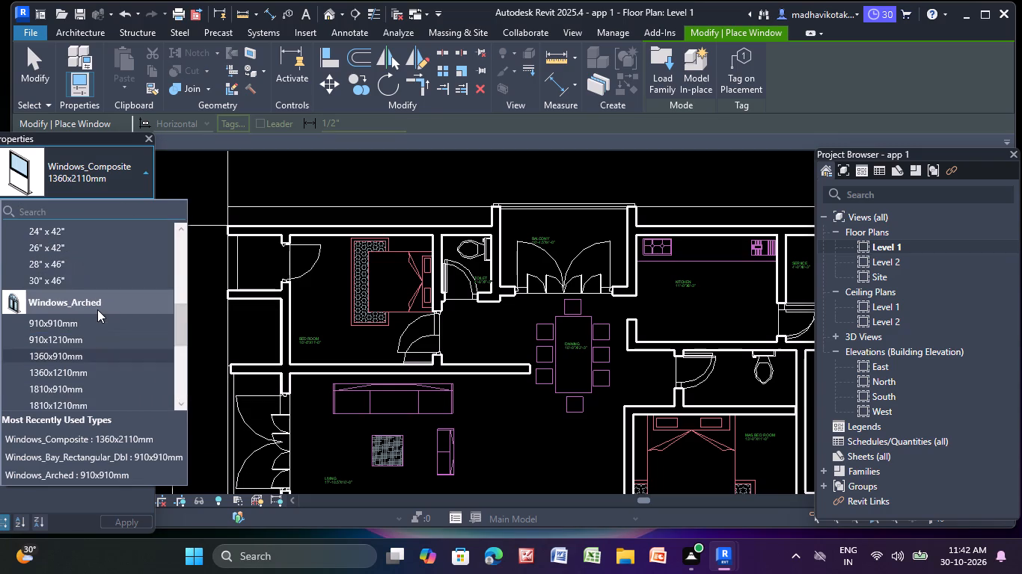
scroll(96, 311, down, 1)
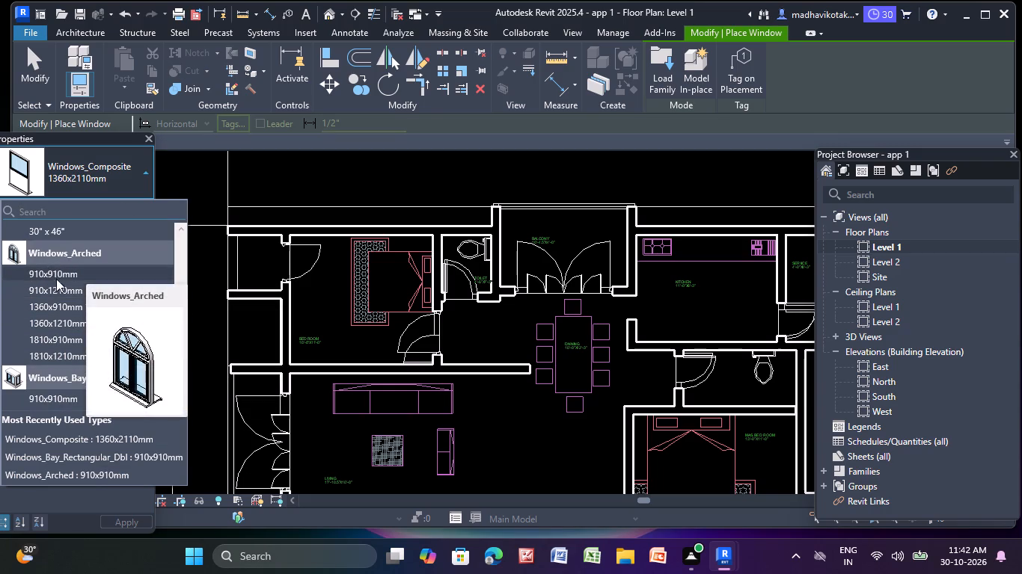
click(70, 303)
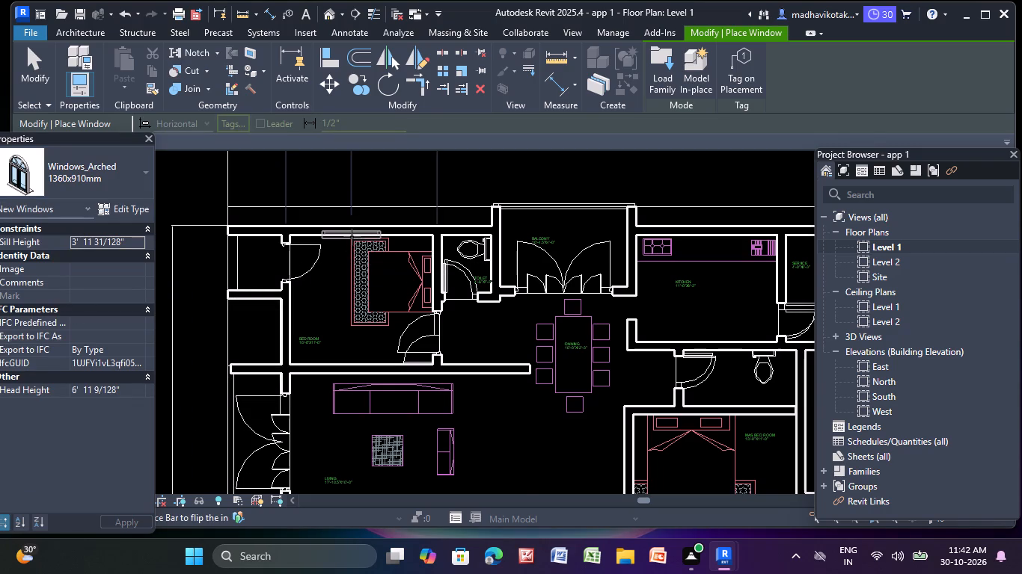
scroll(352, 237, up, 9)
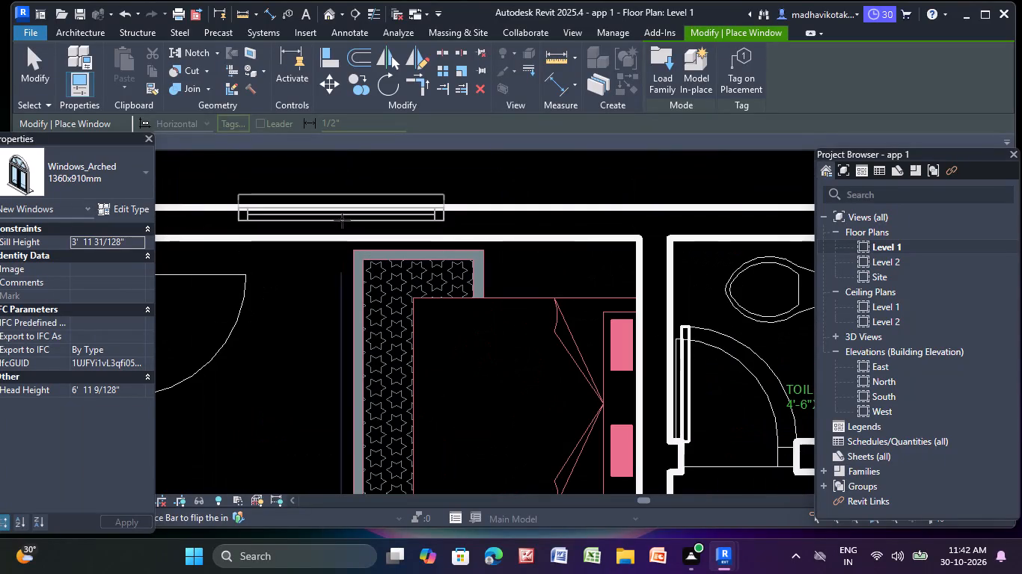
click(340, 216)
scroll(307, 287, down, 5)
middle_drag(294, 300, 298, 286)
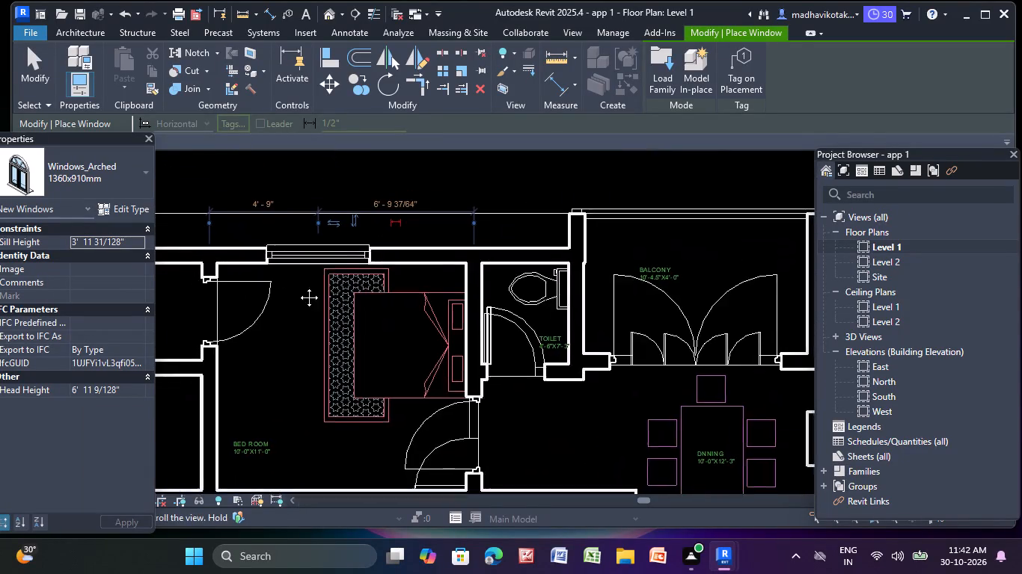
Place a Windows_Arched 1360x910mm window in the west wall of each of the two adjoining middle bedrooms on the plan's west side.
middle_drag(298, 286, 332, 237)
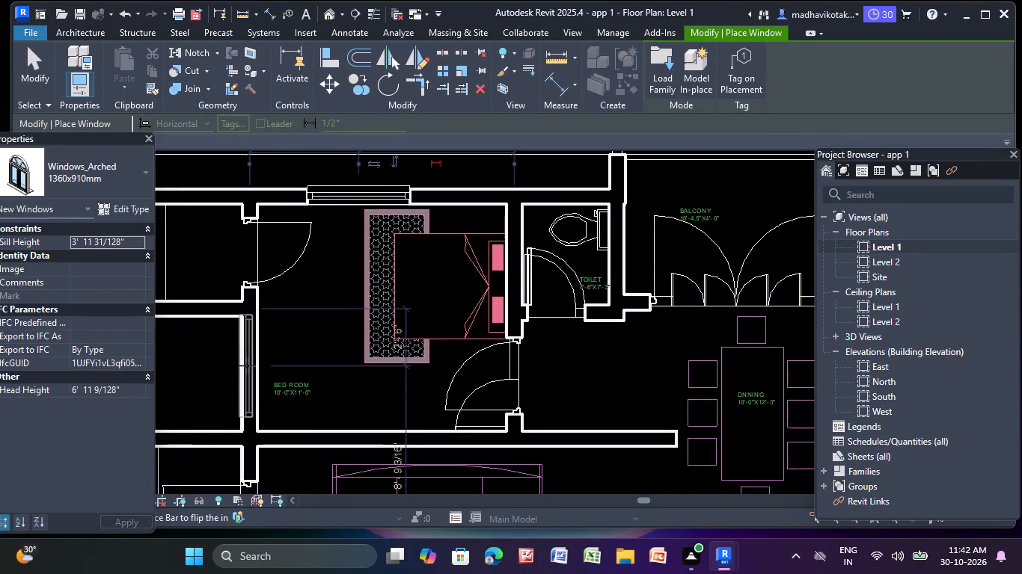
drag(247, 365, 177, 335)
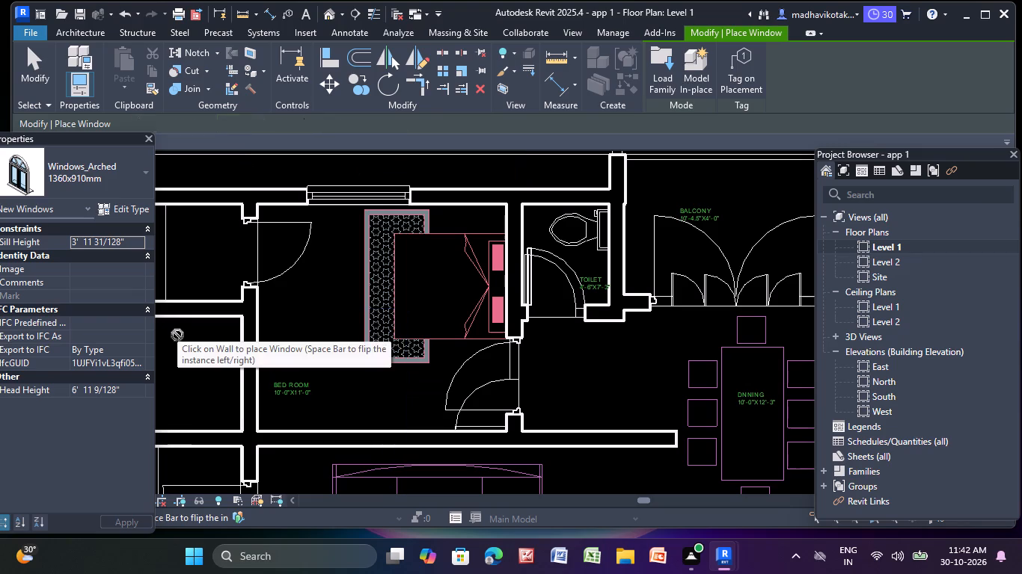
scroll(191, 337, down, 4)
middle_drag(236, 342, 257, 192)
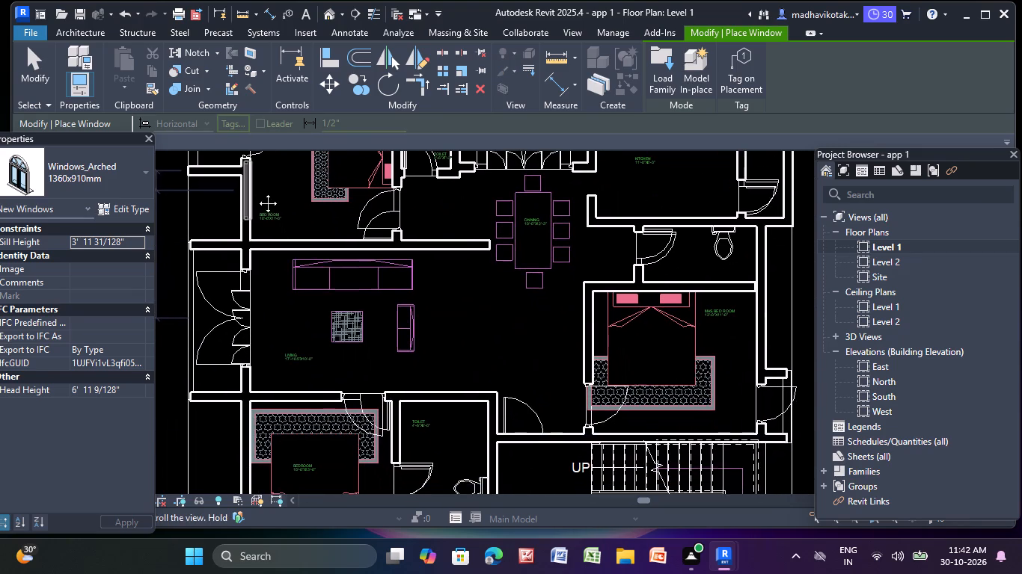
middle_drag(257, 192, 258, 192)
scroll(291, 339, down, 3)
middle_drag(299, 314, 287, 216)
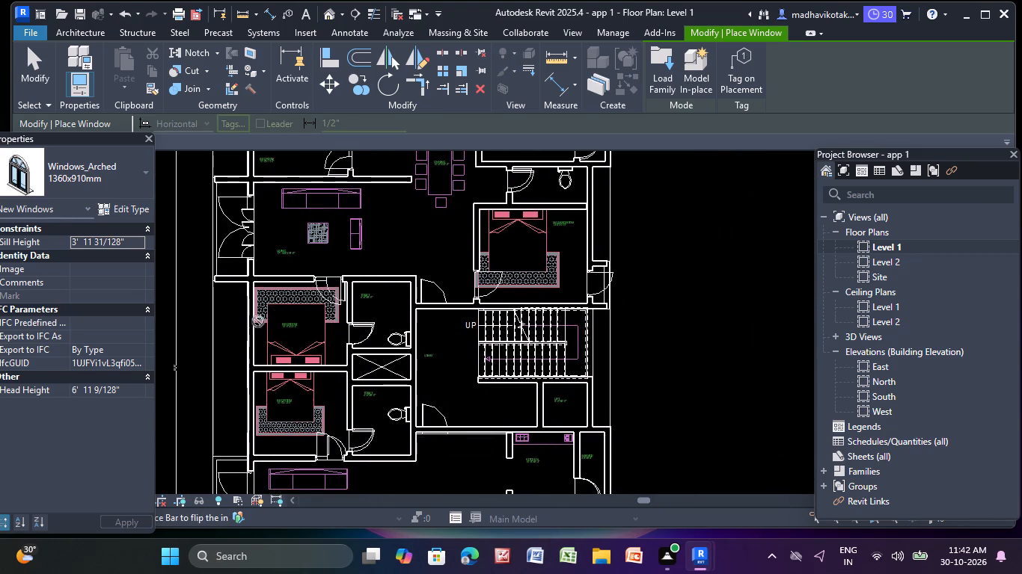
scroll(251, 325, up, 3)
click(251, 325)
middle_drag(254, 357, 248, 241)
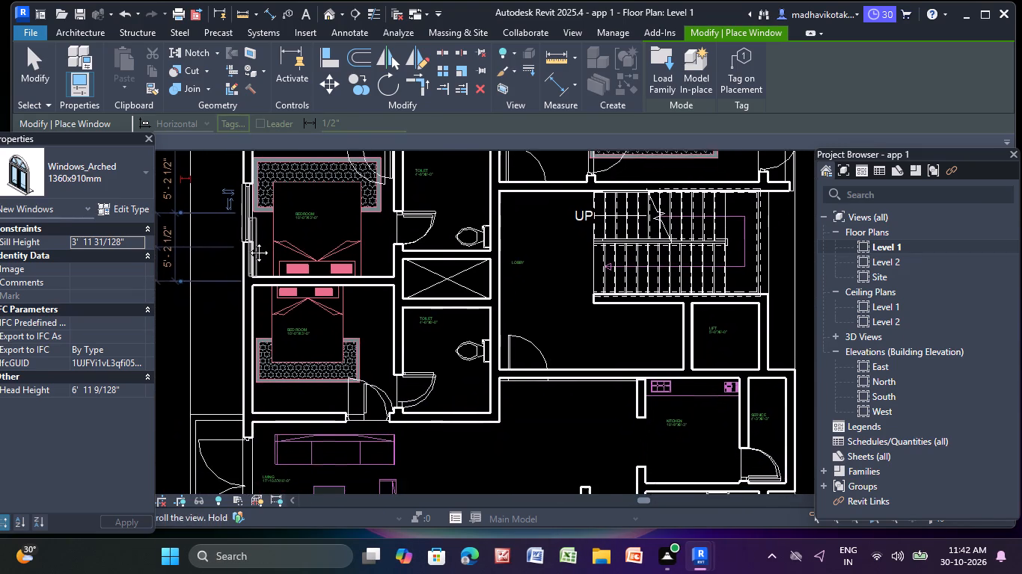
middle_drag(248, 241, 248, 240)
click(248, 342)
Place Windows_Arched 1360x910mm windows in the southeast bedroom's east wall, centred about 5'-10" from each end, and south wall, about 6'-0" from the east.
scroll(260, 363, down, 2)
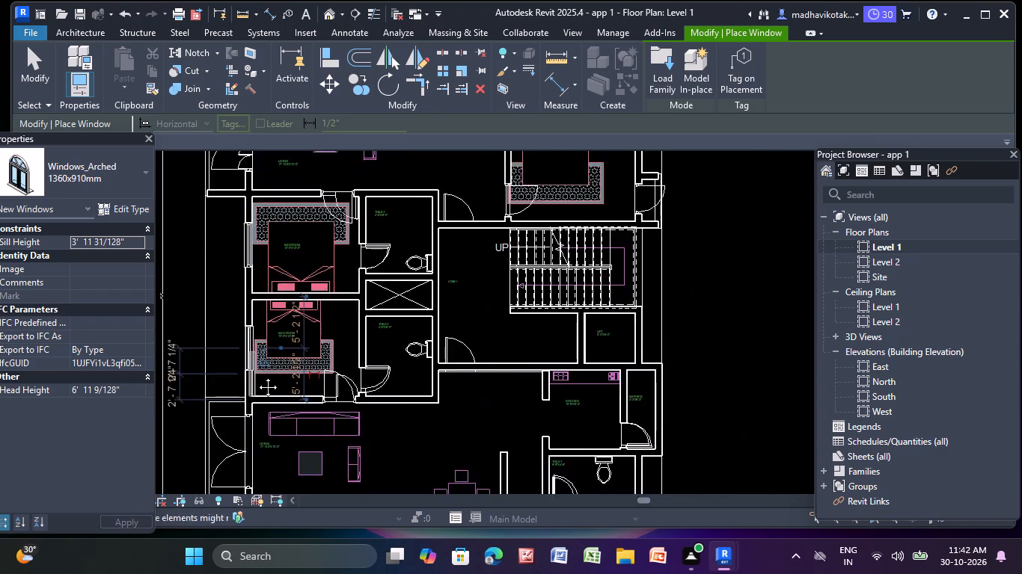
middle_drag(257, 375, 236, 187)
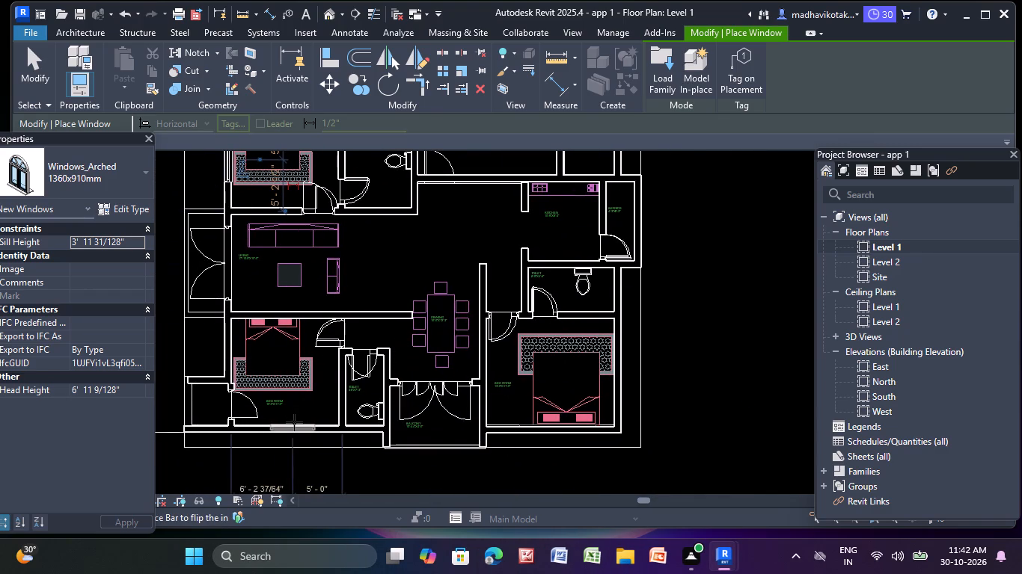
scroll(294, 423, up, 1)
scroll(293, 423, down, 1)
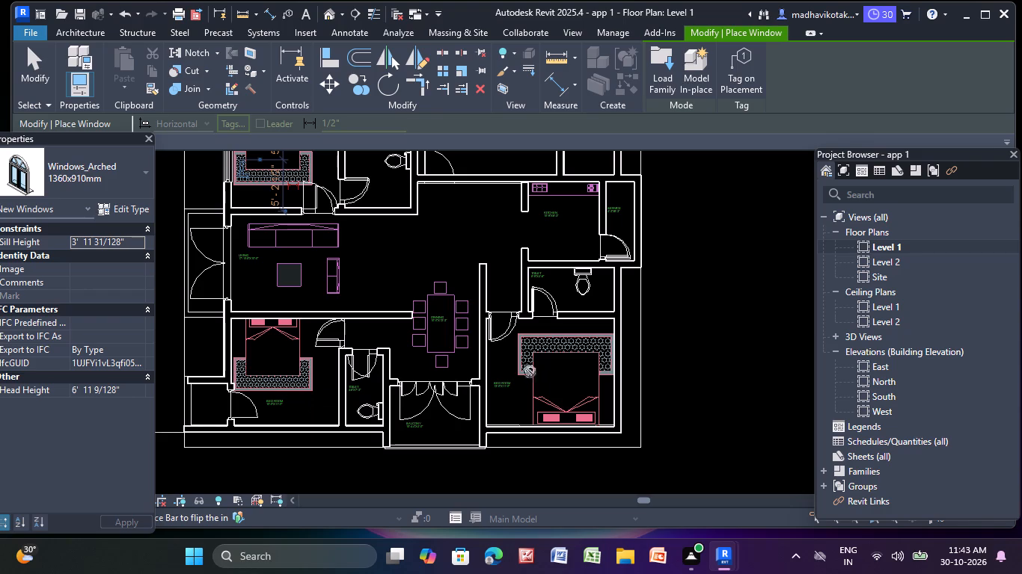
scroll(623, 384, up, 4)
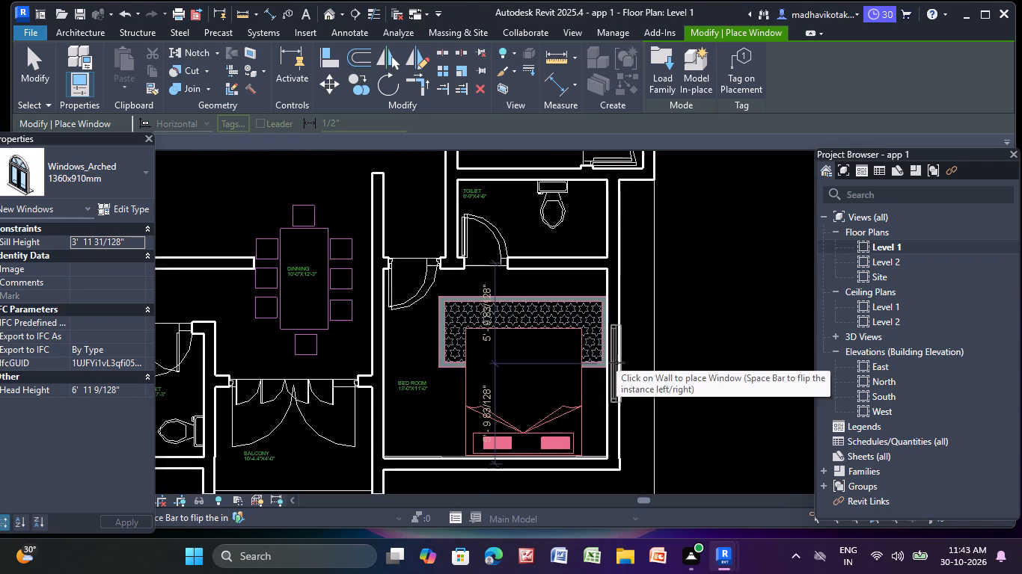
click(616, 362)
middle_drag(619, 364, 617, 351)
scroll(510, 460, up, 1)
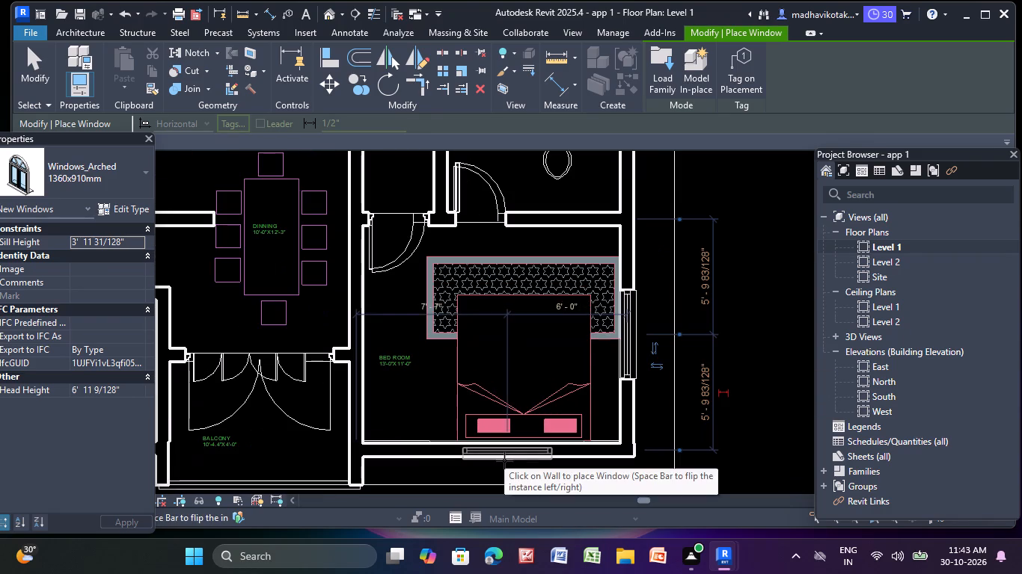
click(499, 456)
scroll(558, 324, up, 2)
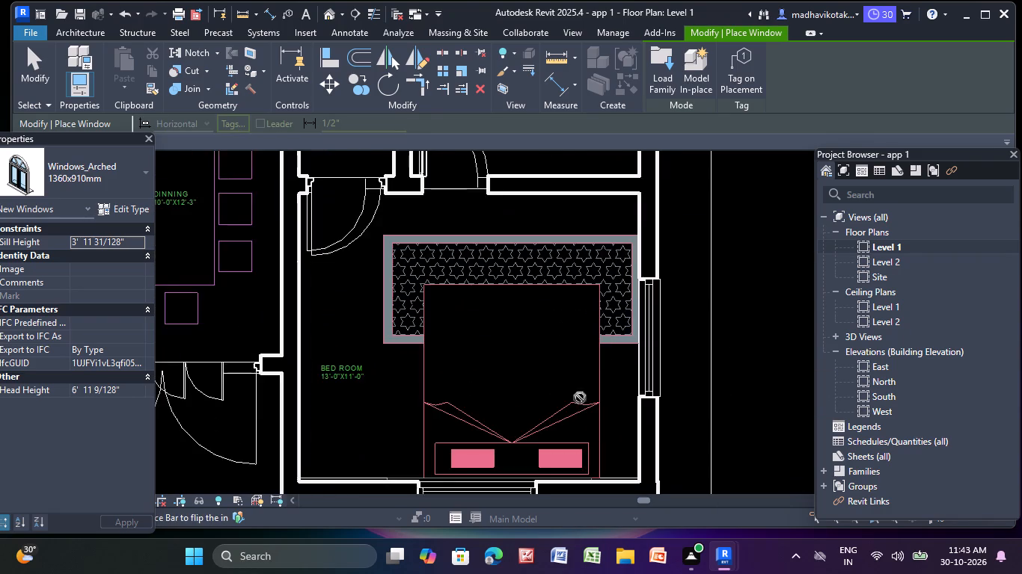
Examine the plan's east side and north end for further window locations.
scroll(593, 395, down, 5)
middle_drag(668, 254, 527, 472)
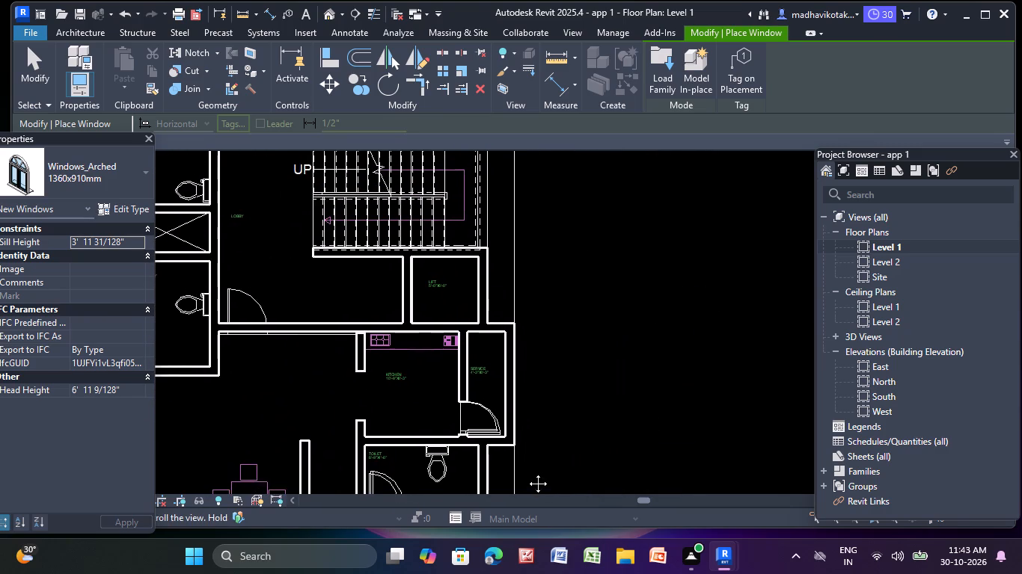
middle_drag(527, 472, 526, 471)
scroll(524, 351, down, 3)
middle_drag(528, 350, 497, 571)
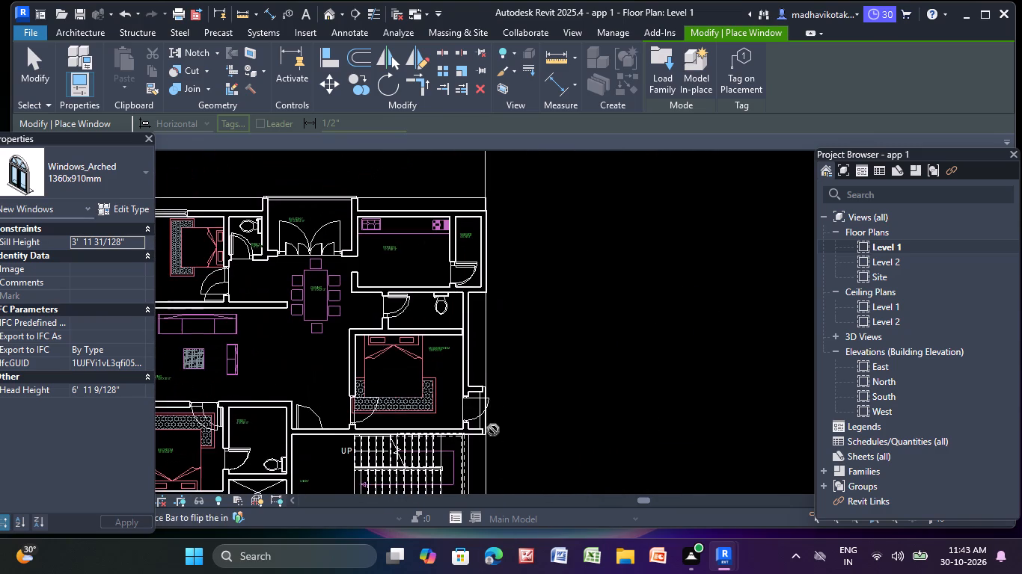
scroll(471, 362, up, 6)
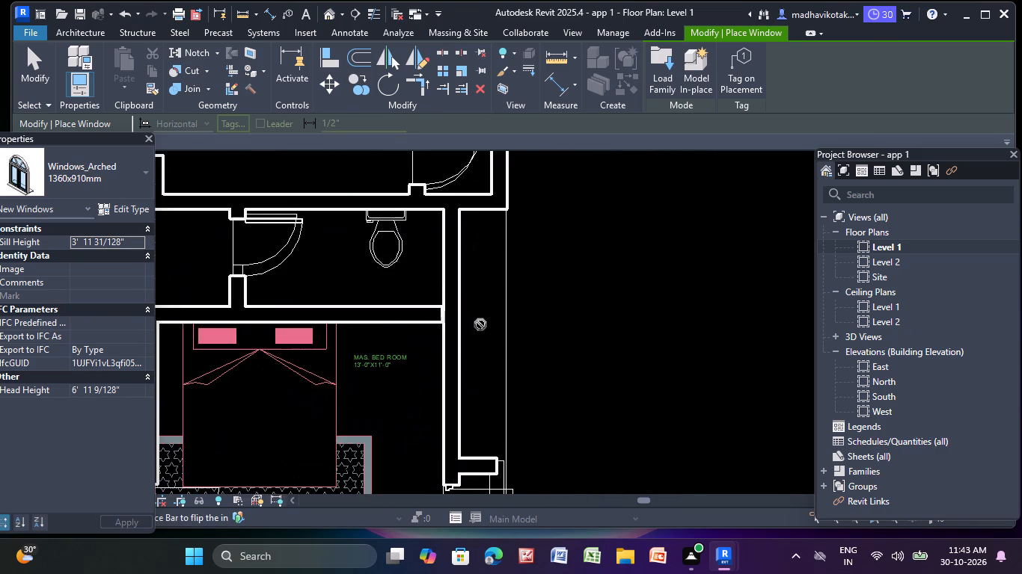
scroll(480, 324, up, 1)
scroll(480, 324, down, 3)
middle_drag(476, 340, 480, 377)
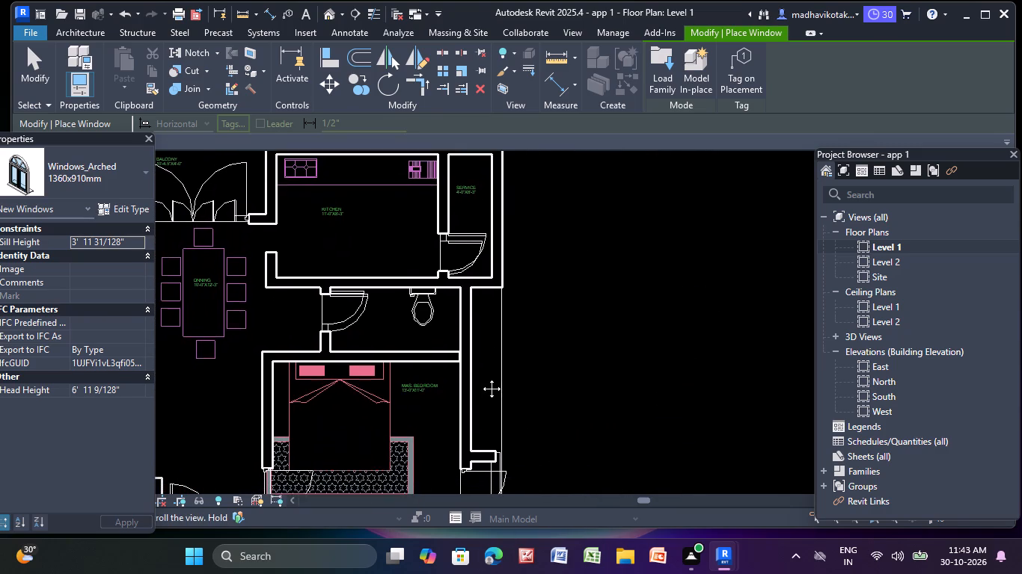
middle_drag(480, 377, 445, 499)
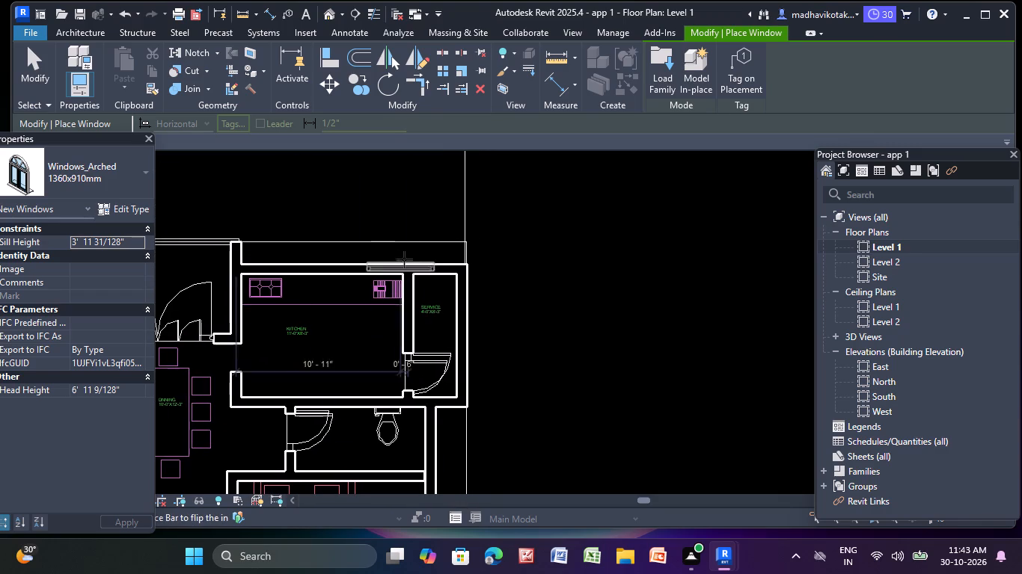
scroll(517, 320, down, 3)
middle_drag(521, 328, 533, 334)
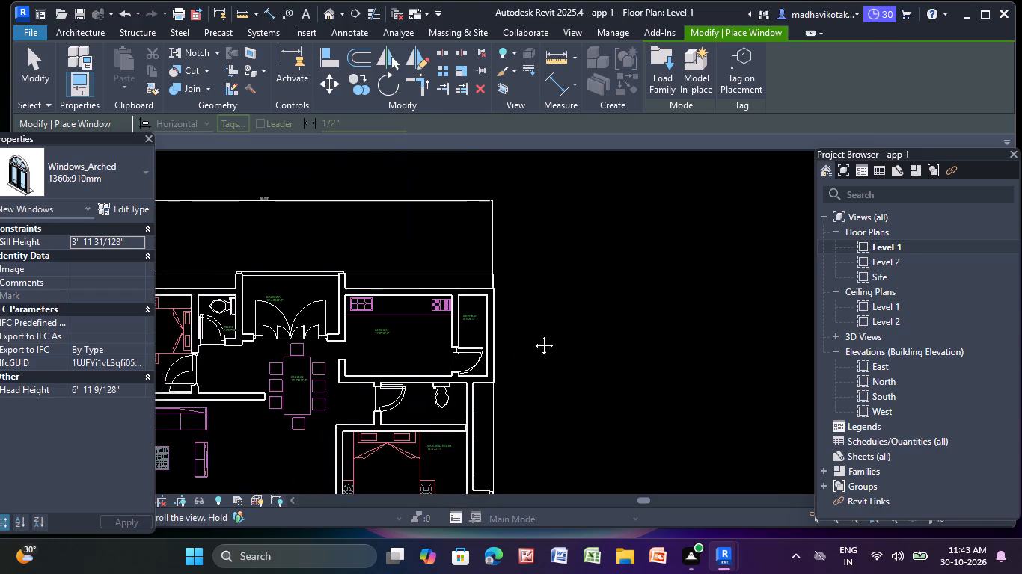
middle_drag(533, 334, 749, 348)
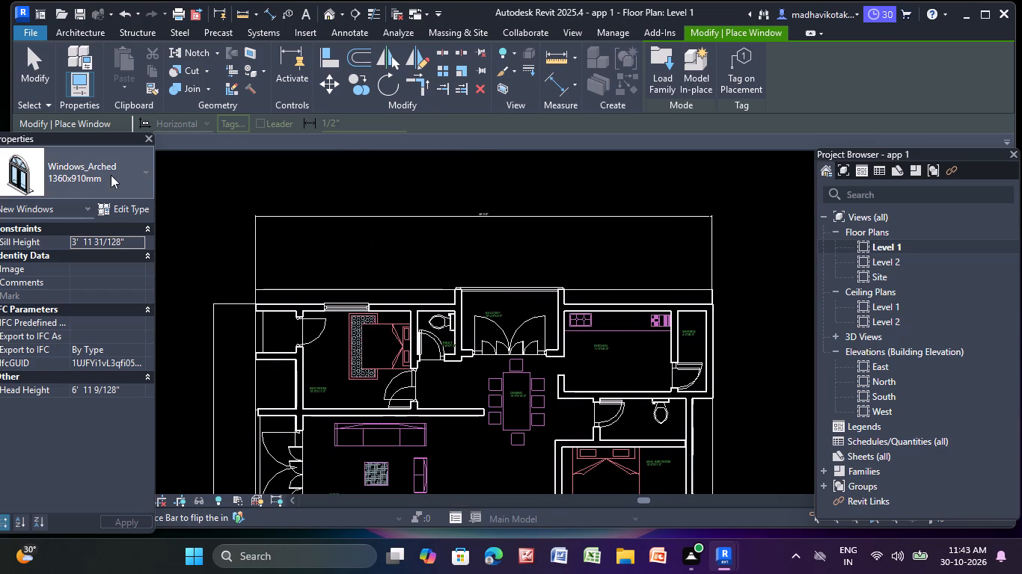
Place a Windows_Bay_Rectangular_Dbl 910x910mm window in the master bedroom's east wall, centred about 3'-6" north of the short wall stub.
click(135, 179)
scroll(100, 259, down, 2)
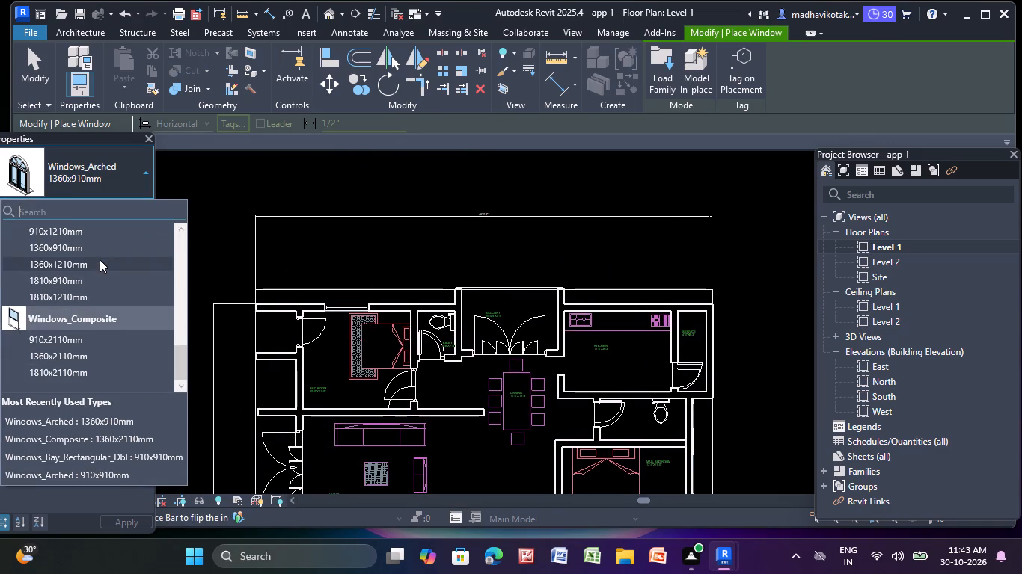
scroll(97, 305, up, 3)
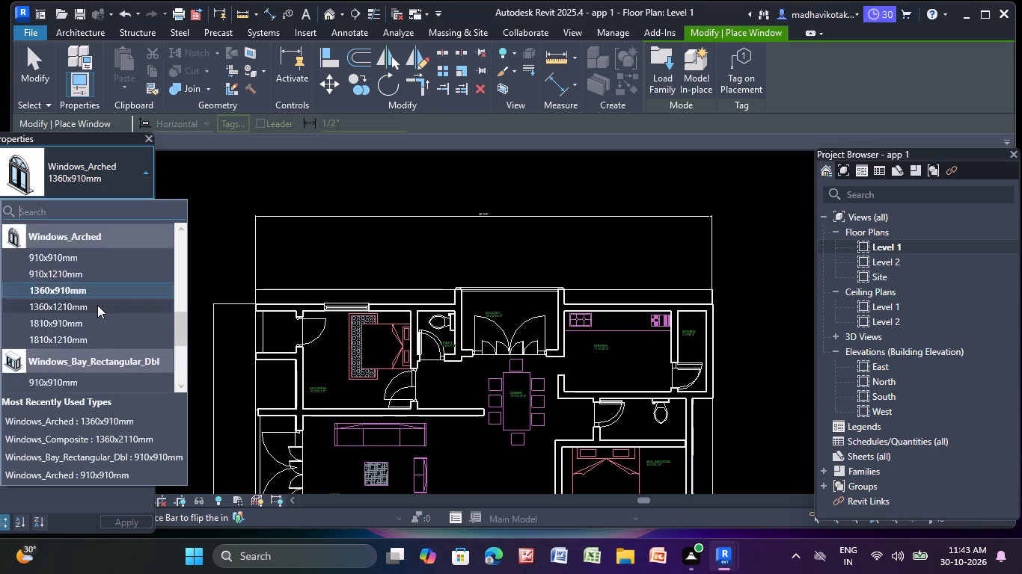
scroll(97, 305, up, 1)
scroll(97, 305, down, 2)
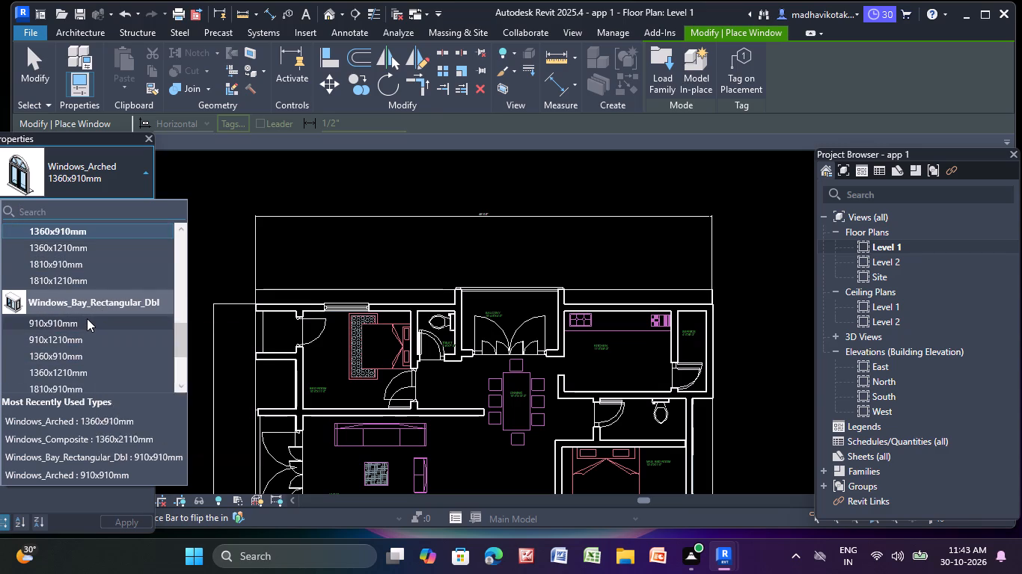
click(87, 318)
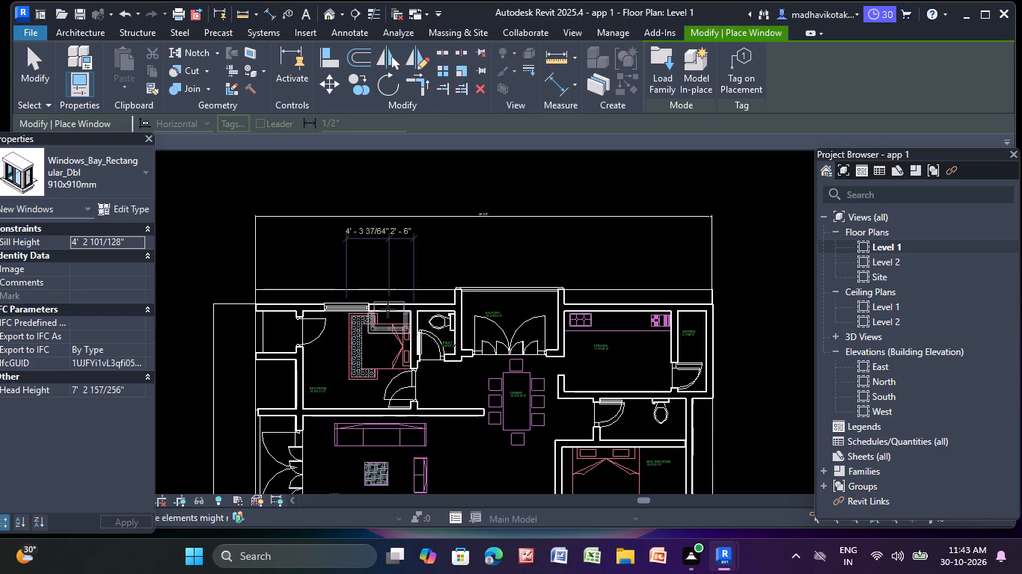
scroll(367, 330, down, 2)
middle_drag(367, 330, 372, 170)
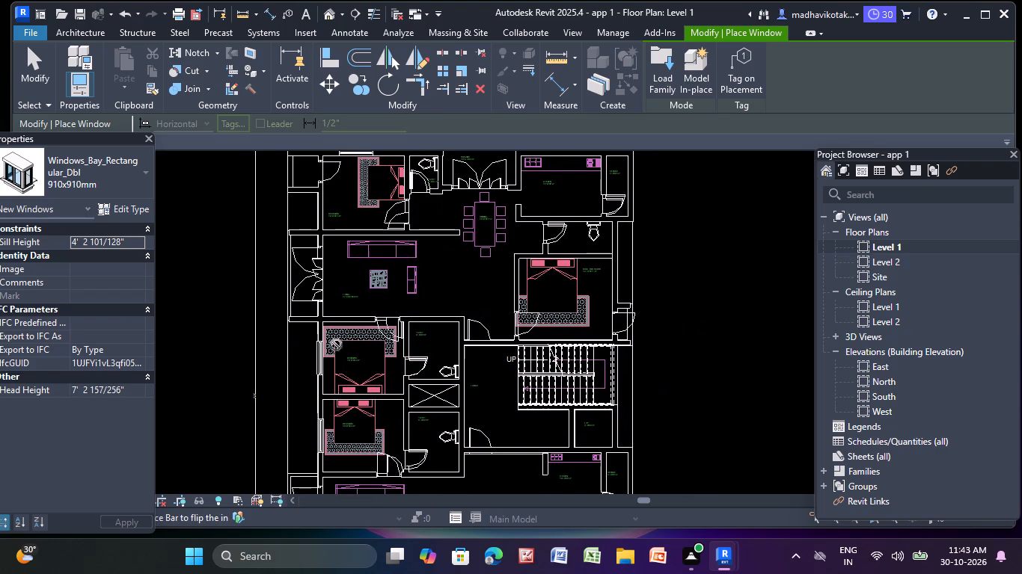
middle_drag(332, 365, 303, 182)
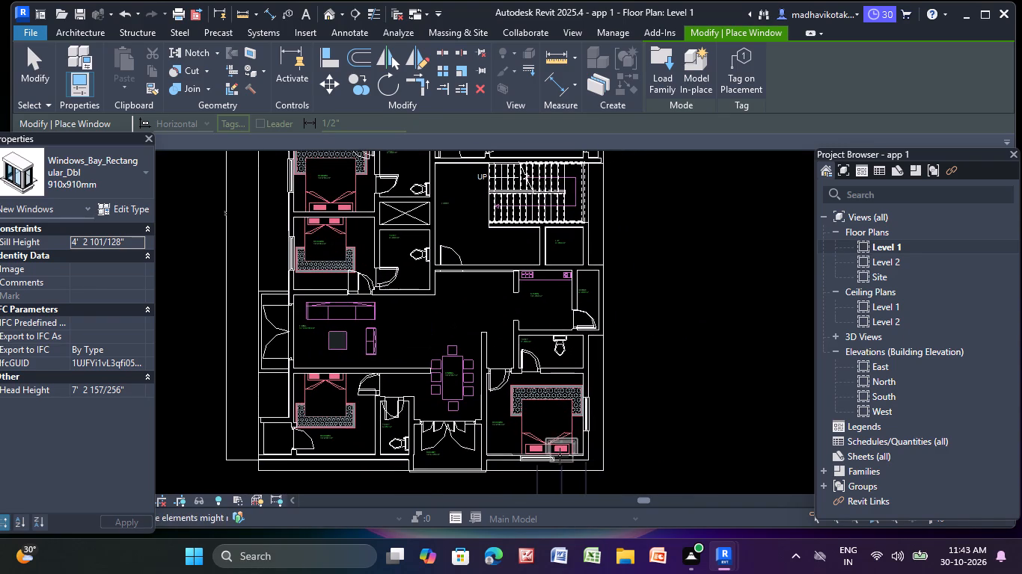
scroll(330, 465, up, 1)
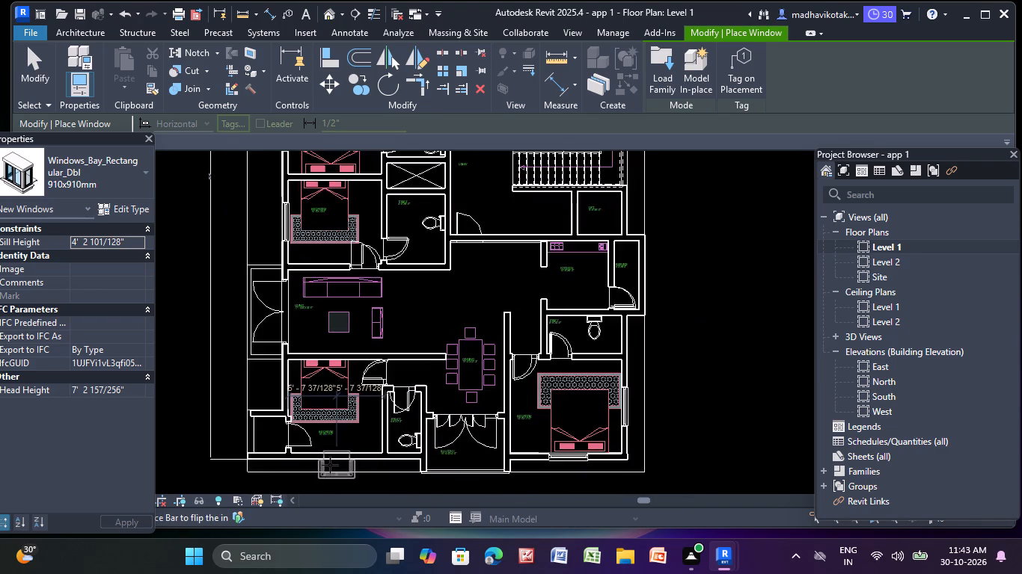
scroll(330, 465, up, 3)
scroll(330, 465, down, 5)
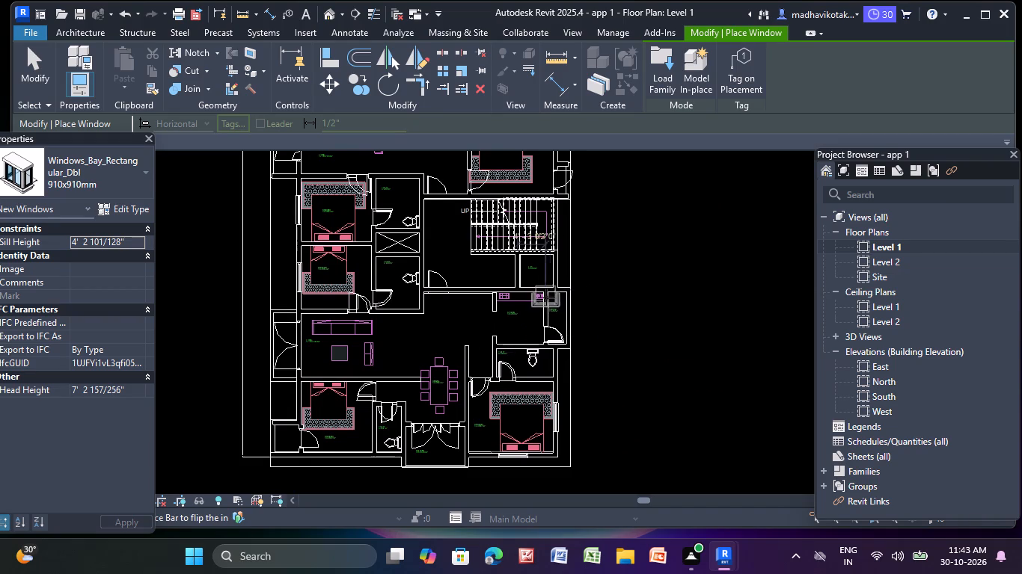
middle_drag(545, 299, 431, 288)
scroll(434, 385, up, 4)
scroll(441, 323, down, 4)
middle_drag(439, 322, 423, 413)
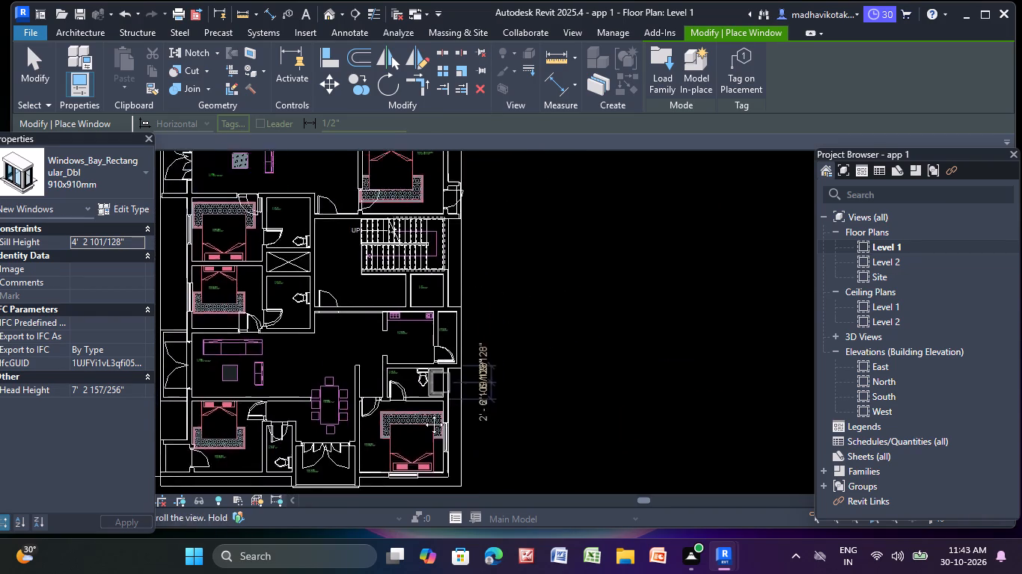
middle_drag(423, 413, 414, 436)
middle_drag(385, 254, 355, 339)
scroll(390, 292, up, 5)
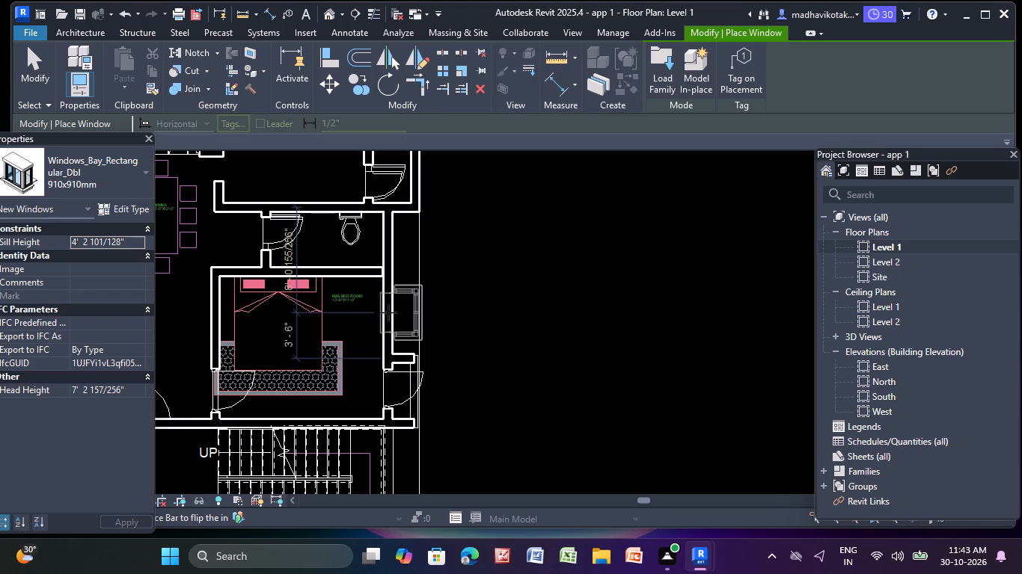
click(388, 312)
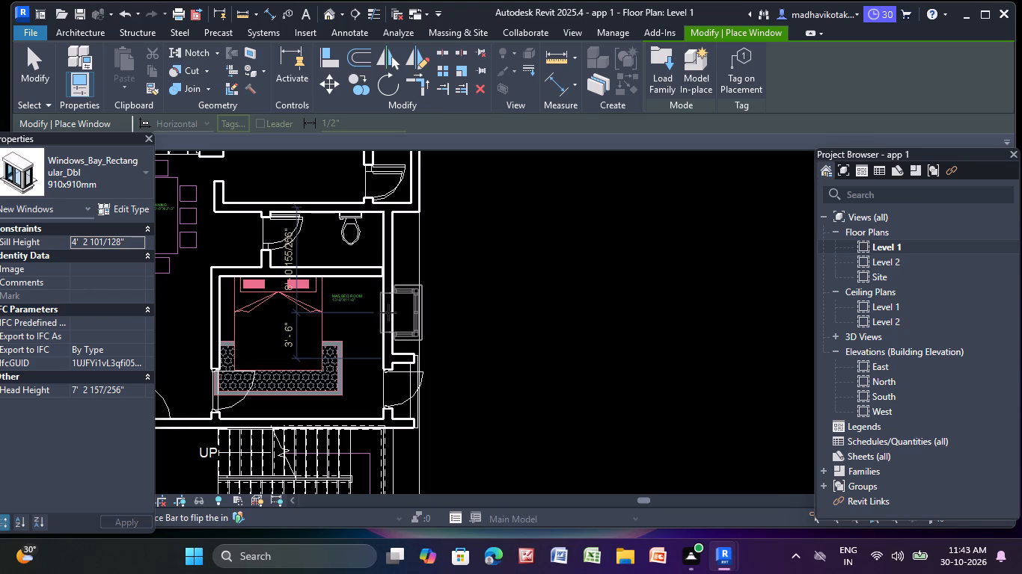
Place a Windows_Composite 910x2110mm window in the north kitchen's north wall, centred about 5'-8 1/2" from each end.
scroll(388, 312, down, 5)
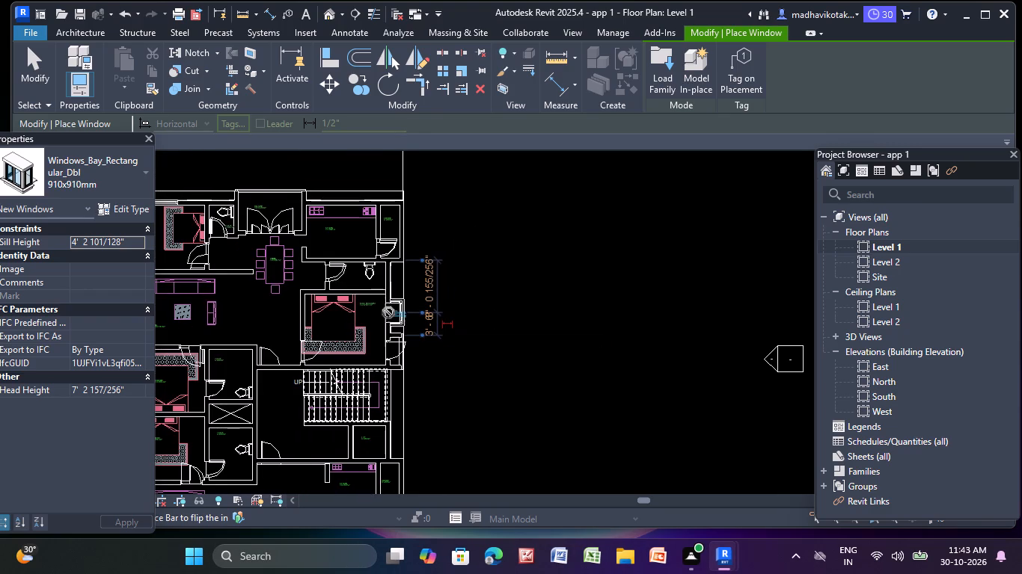
middle_drag(388, 312, 442, 132)
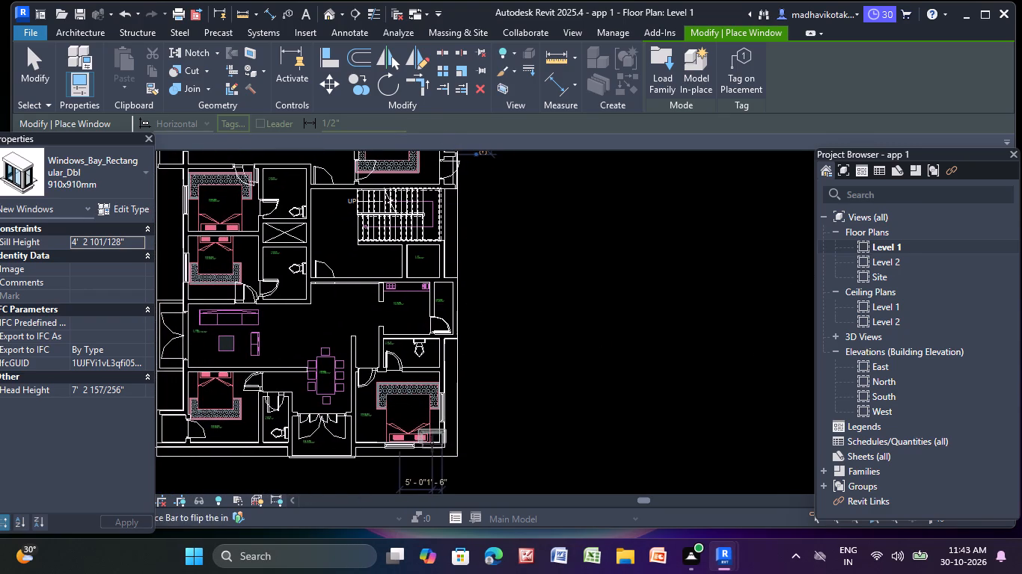
middle_drag(382, 445, 454, 408)
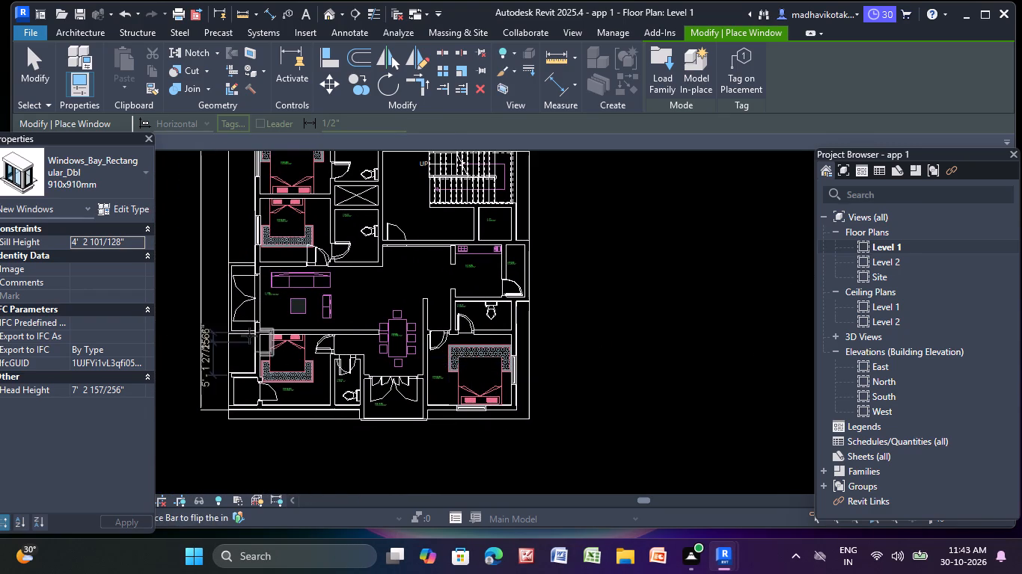
middle_drag(248, 332, 291, 419)
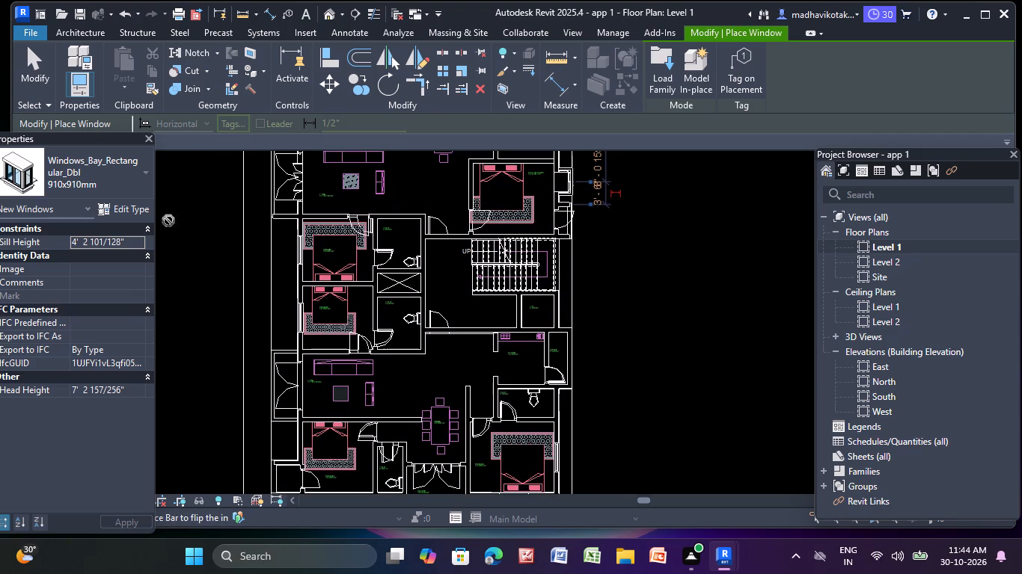
click(139, 189)
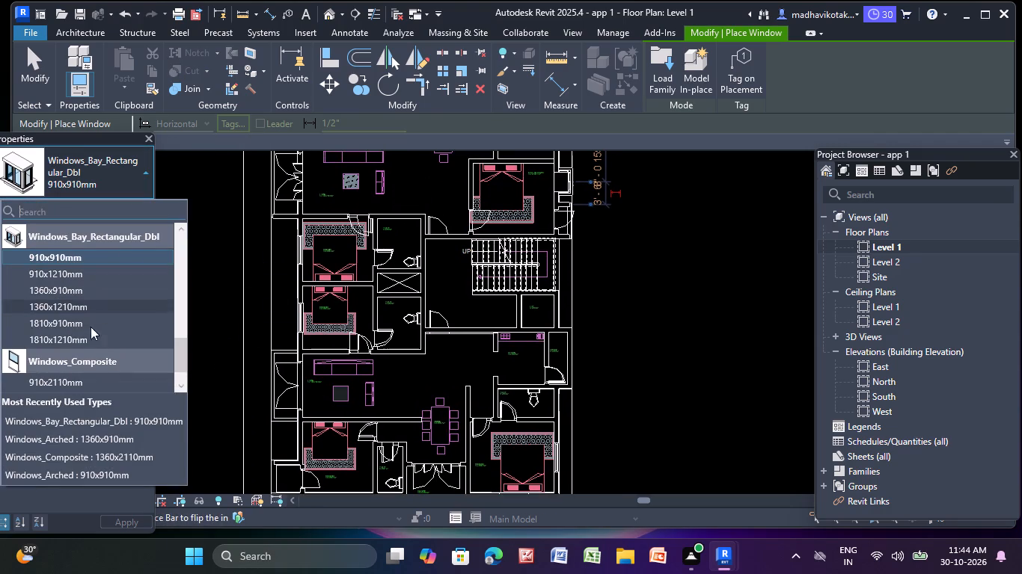
click(76, 380)
middle_drag(198, 284, 204, 187)
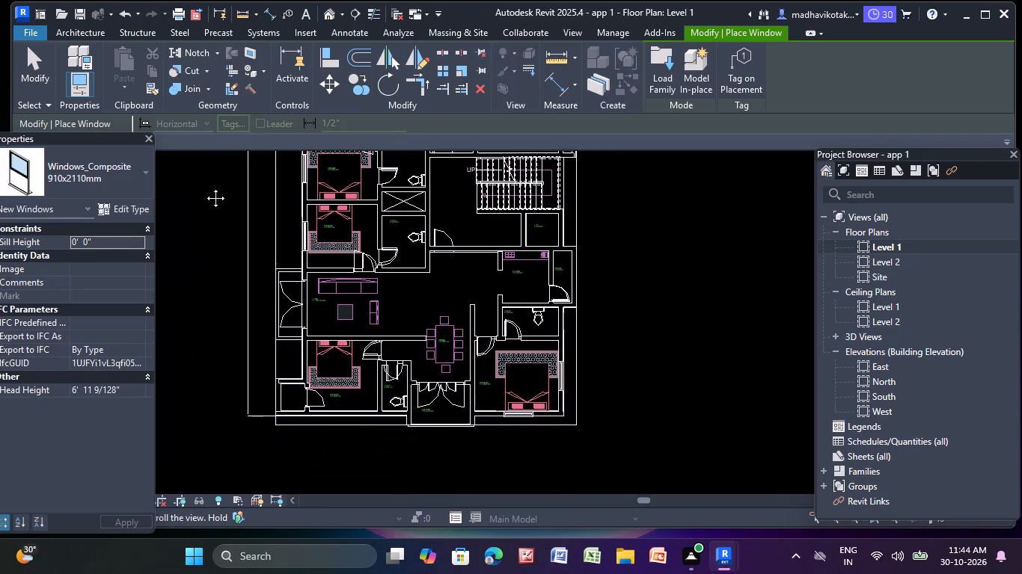
middle_drag(204, 187, 224, 156)
middle_drag(391, 236, 325, 360)
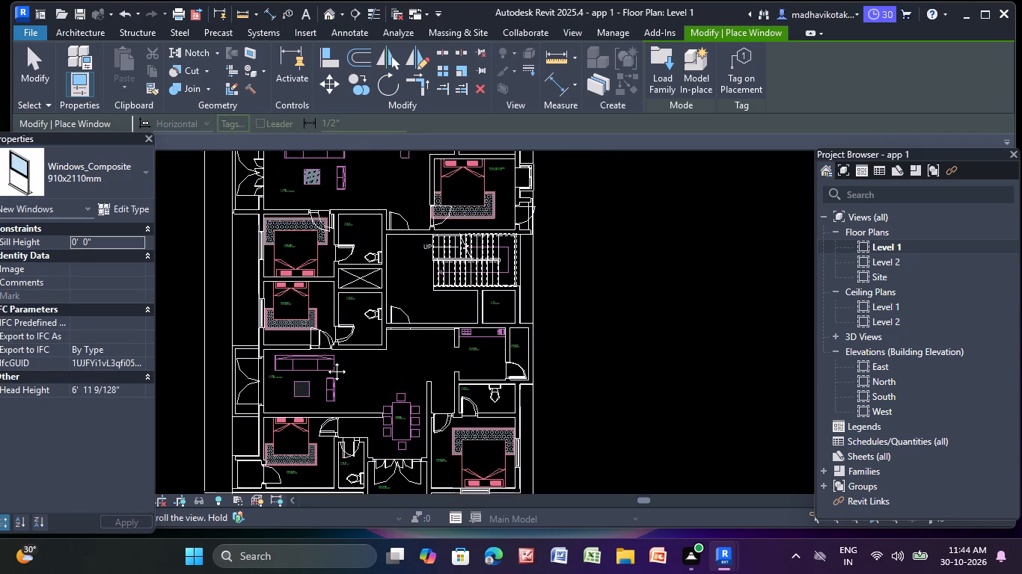
middle_drag(325, 360, 307, 398)
middle_drag(296, 328, 271, 484)
scroll(429, 253, up, 3)
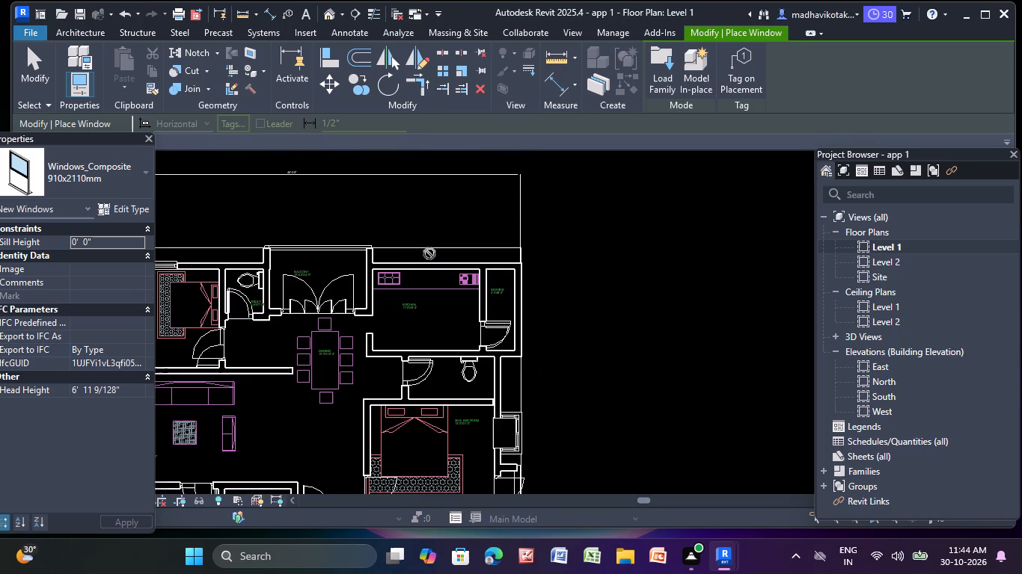
click(429, 261)
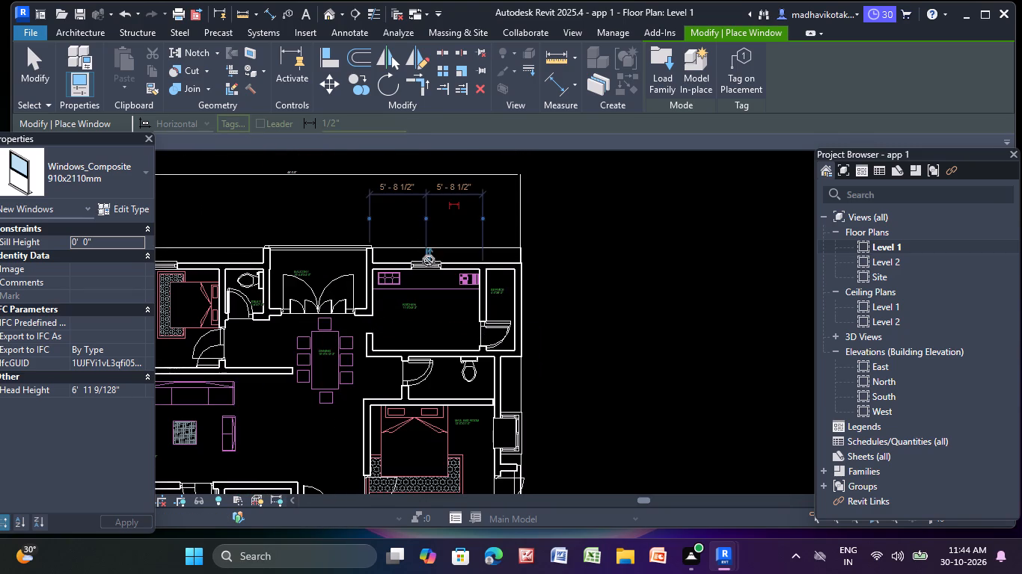
Place a Windows_Composite 910x2110mm window in the southern service room's east wall, centred about 3'-6" from its north end.
scroll(395, 286, down, 2)
middle_drag(392, 290, 443, 130)
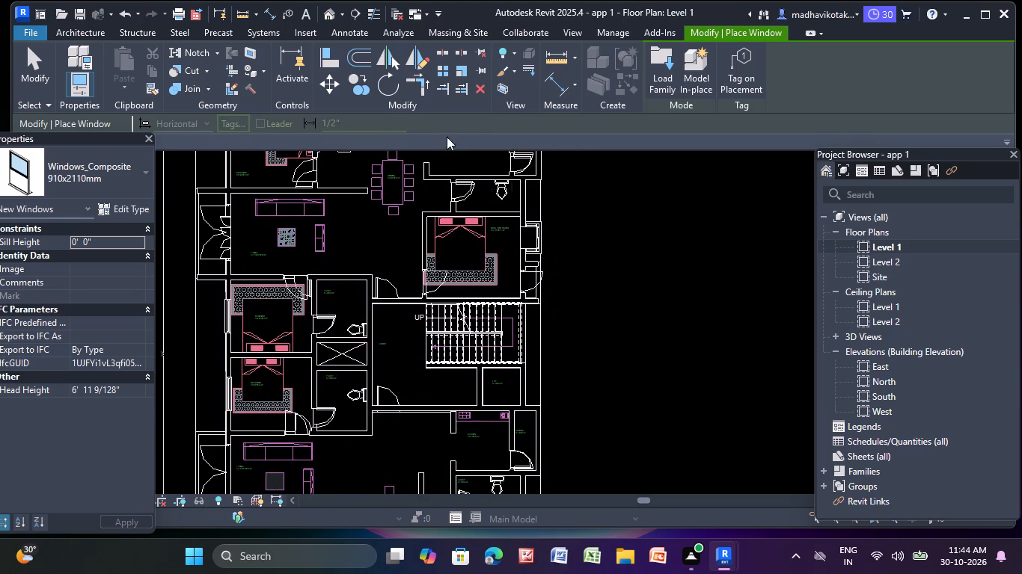
scroll(497, 212, down, 2)
middle_drag(525, 333, 433, 212)
scroll(433, 253, up, 9)
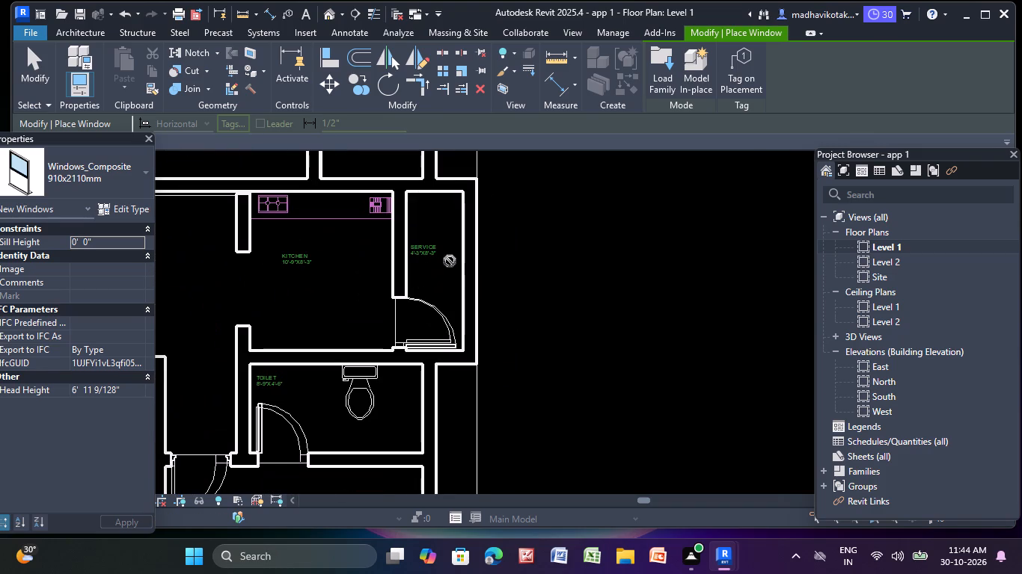
click(469, 253)
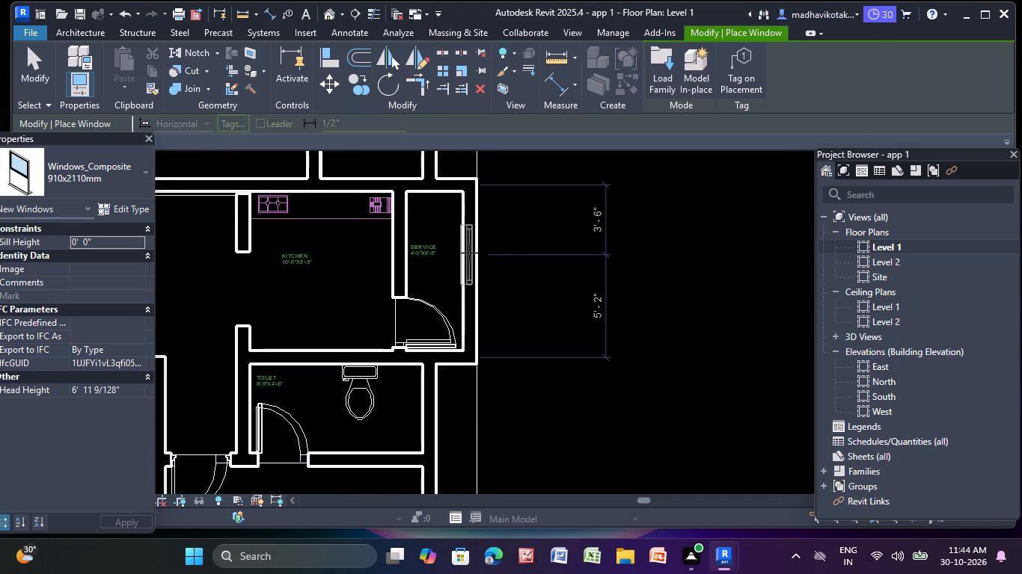
Place a Windows_Composite 910x2110mm window in the northern service room's east wall, centred about 3'-0" from its north end.
scroll(496, 275, down, 4)
middle_drag(500, 282, 453, 457)
middle_drag(451, 309, 453, 462)
middle_drag(483, 317, 485, 355)
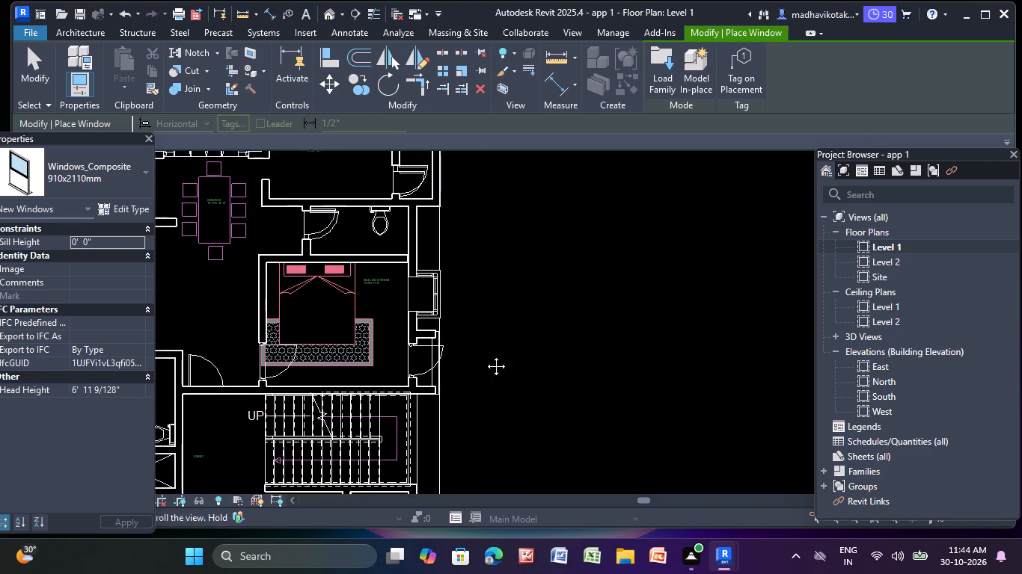
middle_drag(485, 355, 492, 429)
middle_drag(489, 339, 480, 436)
scroll(482, 424, up, 1)
scroll(423, 308, up, 3)
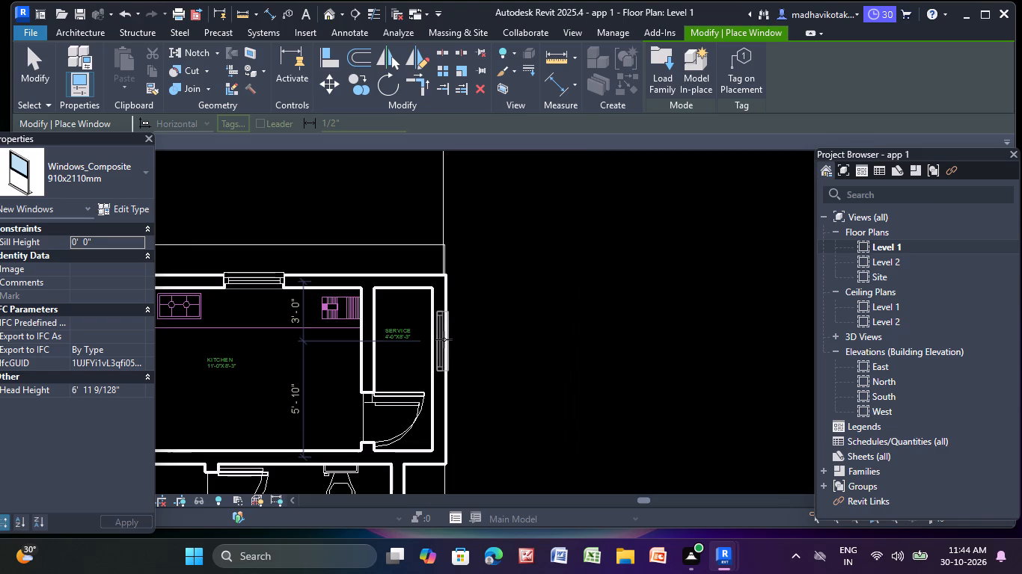
click(444, 339)
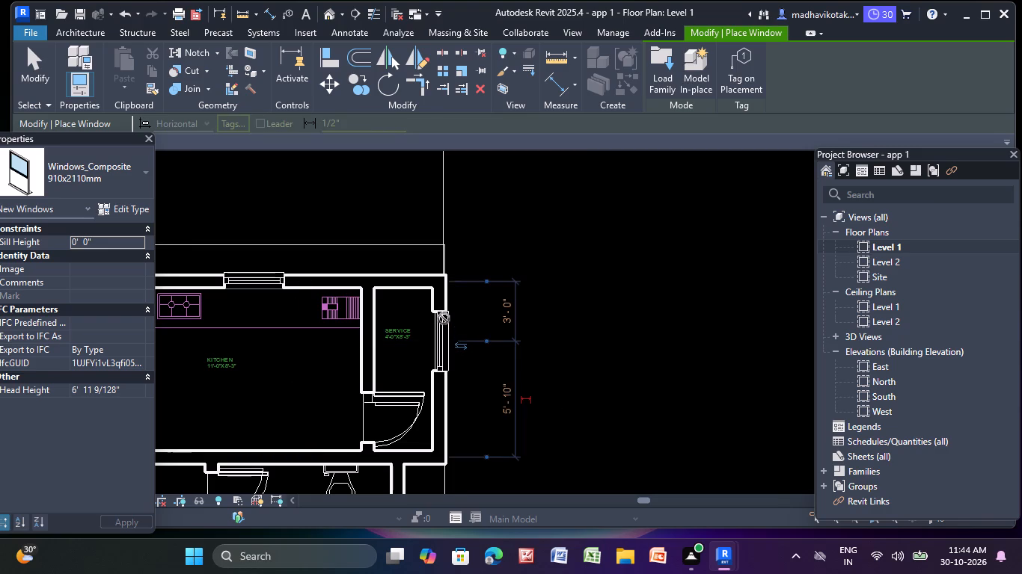
Examine the plan's east, south and west sides for further window locations.
scroll(461, 330, down, 6)
middle_drag(461, 339, 451, 182)
middle_drag(434, 421, 414, 209)
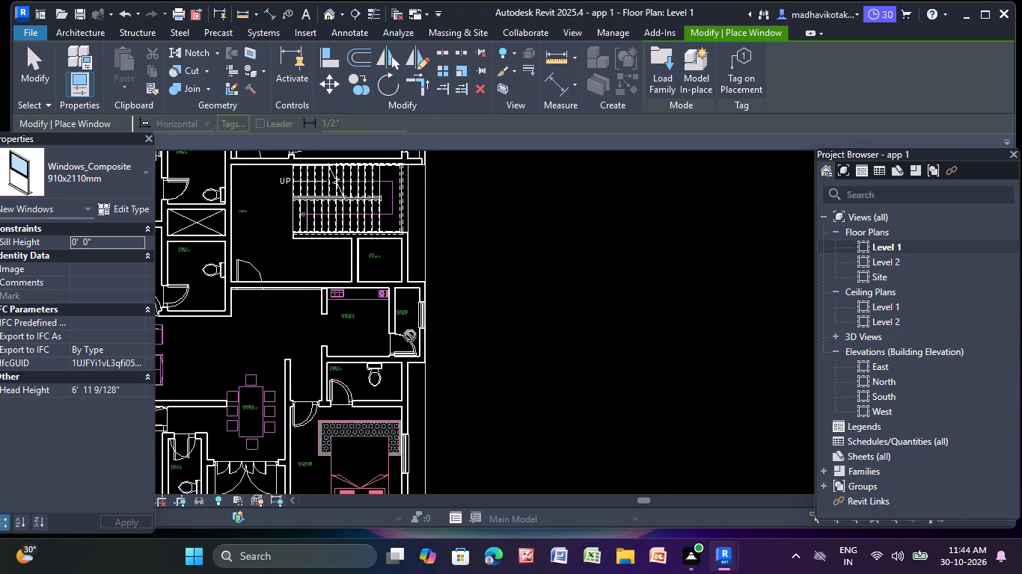
middle_drag(408, 339, 420, 253)
scroll(412, 299, up, 4)
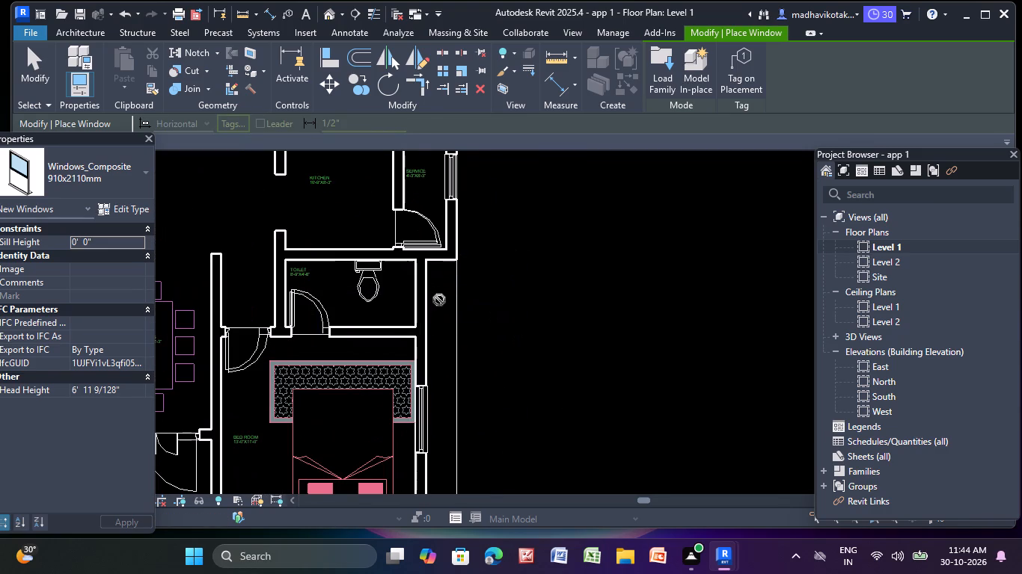
scroll(438, 310, down, 5)
middle_drag(438, 310, 438, 212)
scroll(438, 310, up, 1)
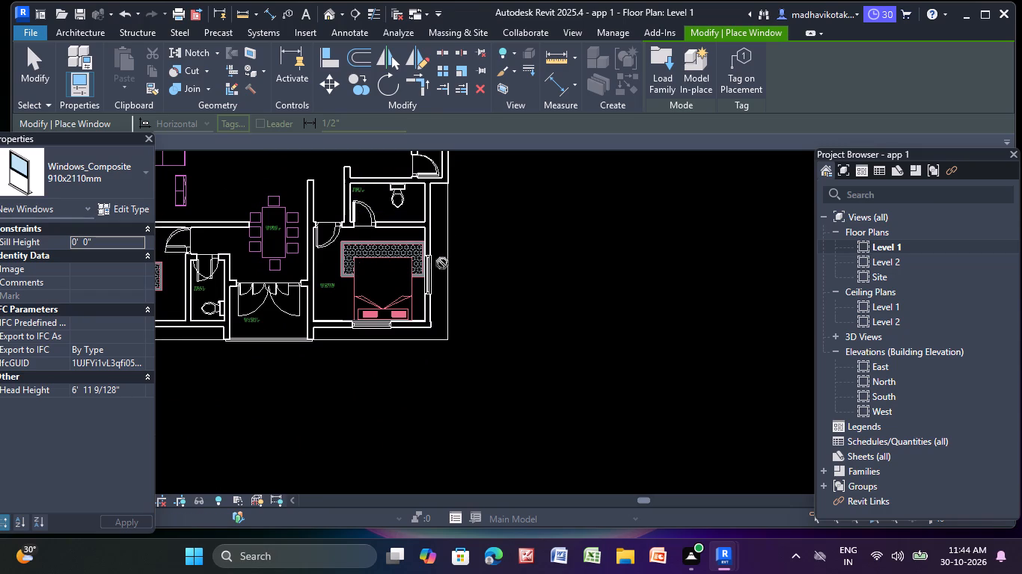
scroll(309, 360, down, 2)
middle_drag(307, 362, 584, 384)
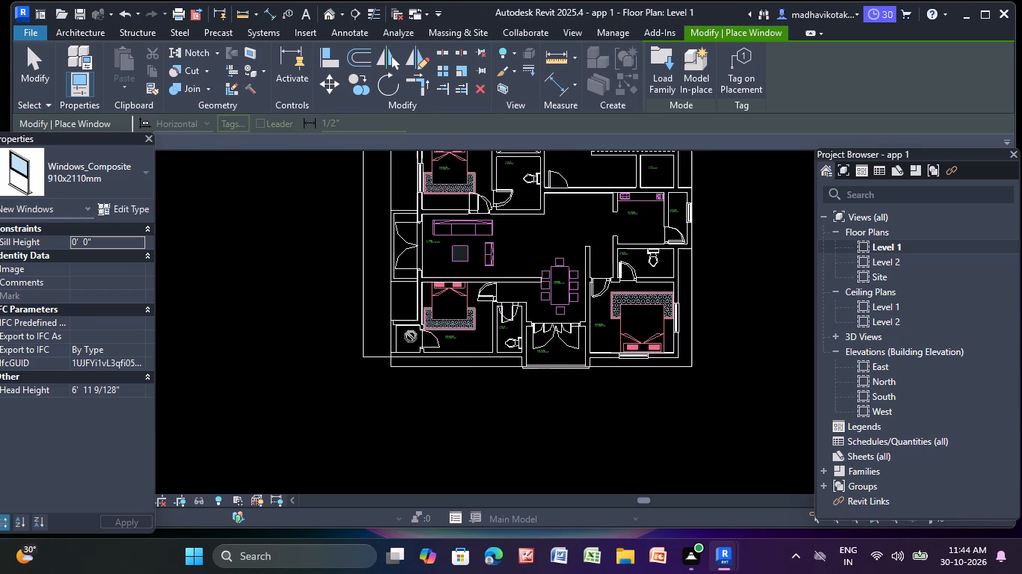
middle_drag(411, 338, 368, 404)
middle_drag(393, 357, 389, 405)
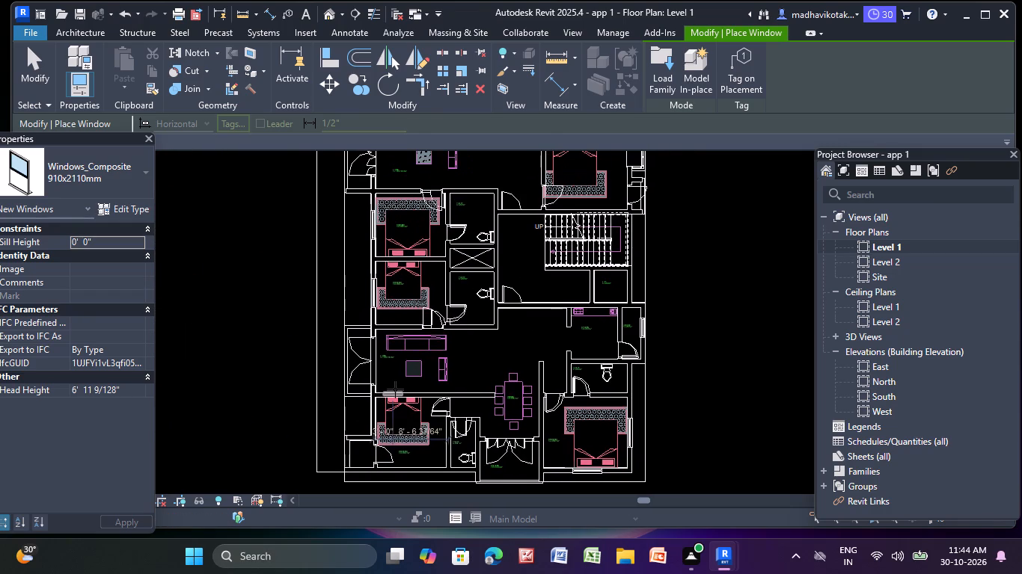
middle_drag(382, 335, 380, 446)
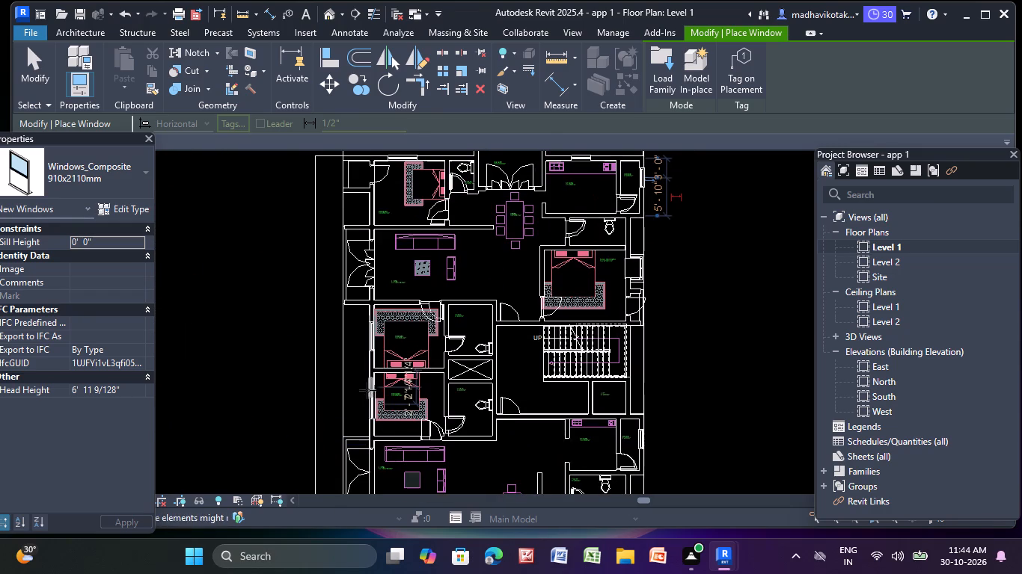
middle_drag(367, 390, 310, 443)
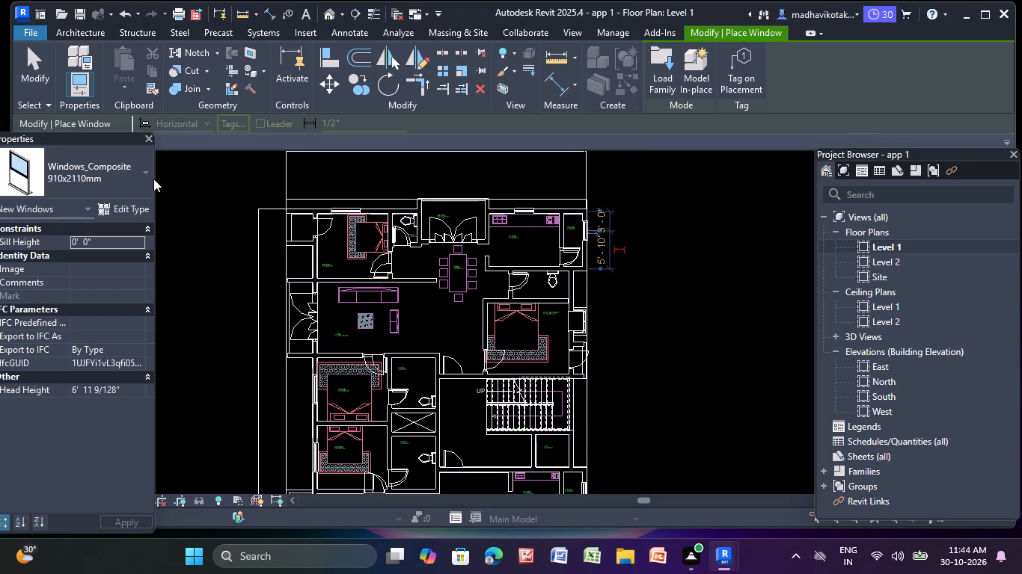
Place a Window-Double-Hung 24" x 42" in the north wall of the toilet beside the north balcony.
click(132, 167)
scroll(77, 244, down, 1)
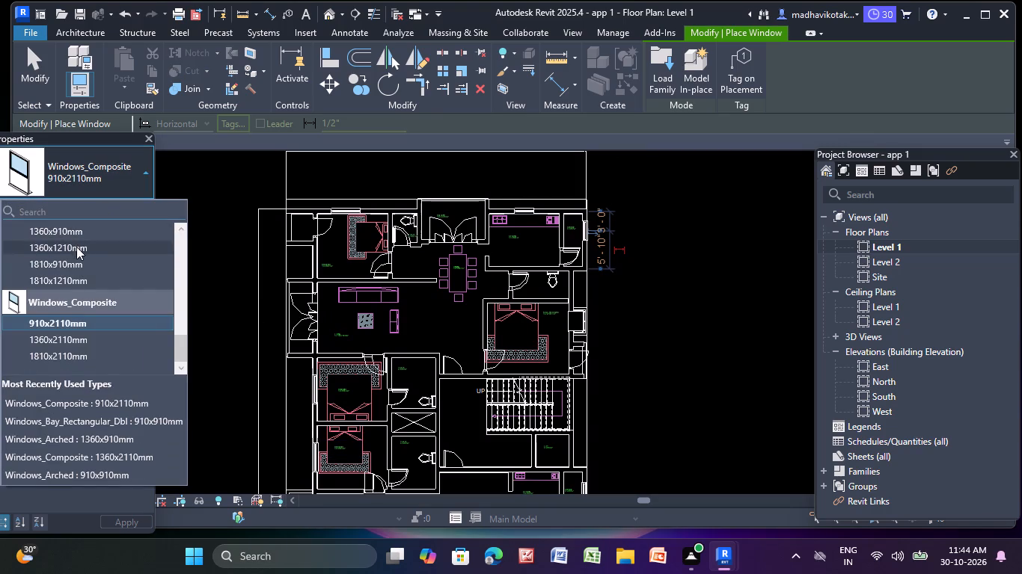
scroll(66, 257, down, 2)
scroll(66, 256, up, 3)
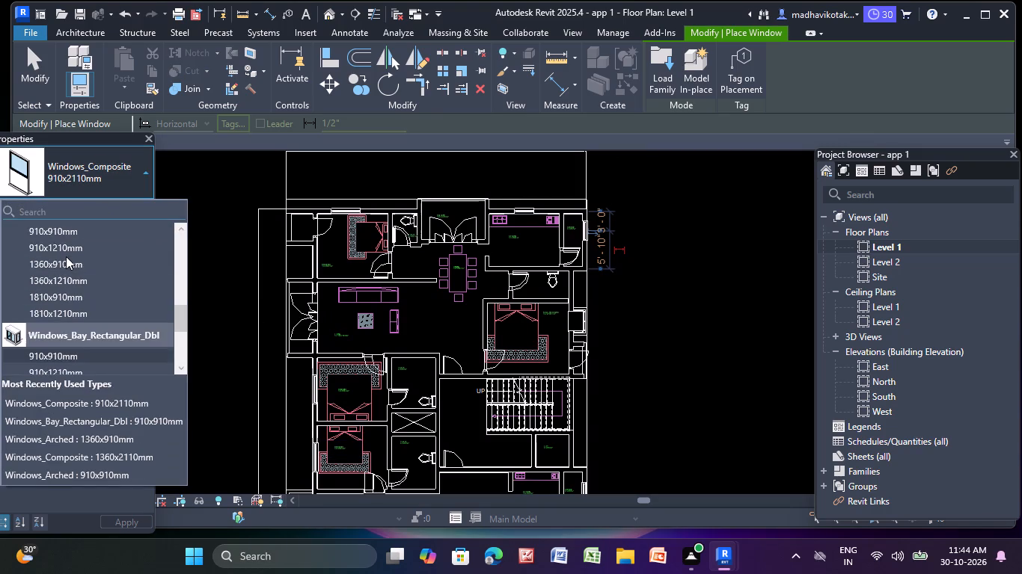
scroll(66, 256, up, 3)
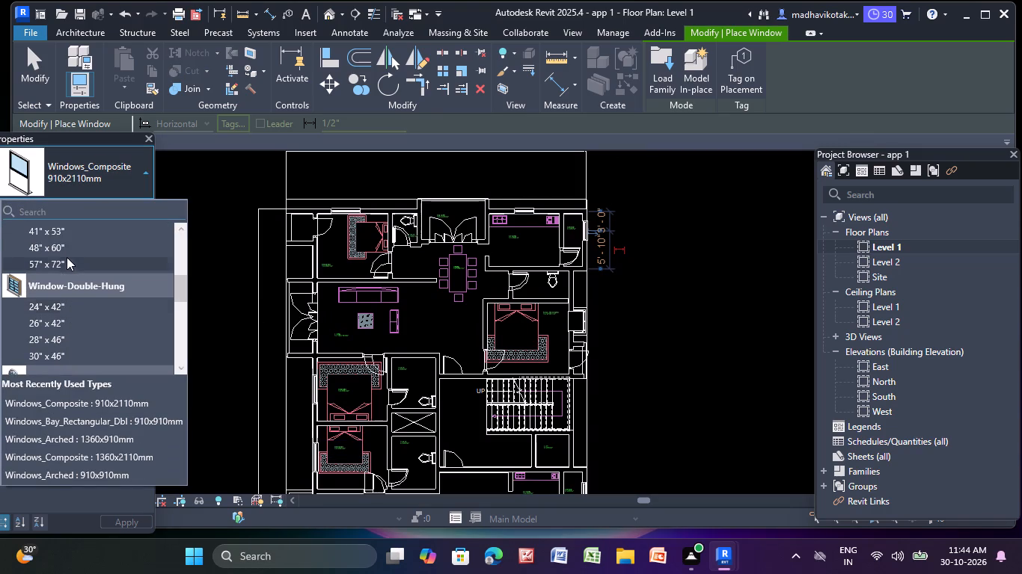
click(59, 303)
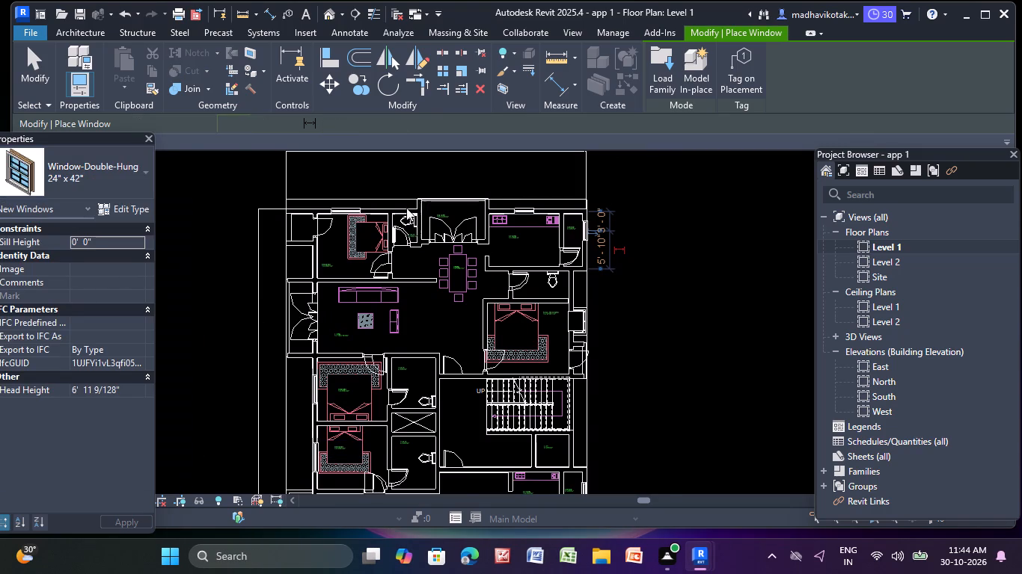
scroll(391, 215, up, 7)
click(414, 211)
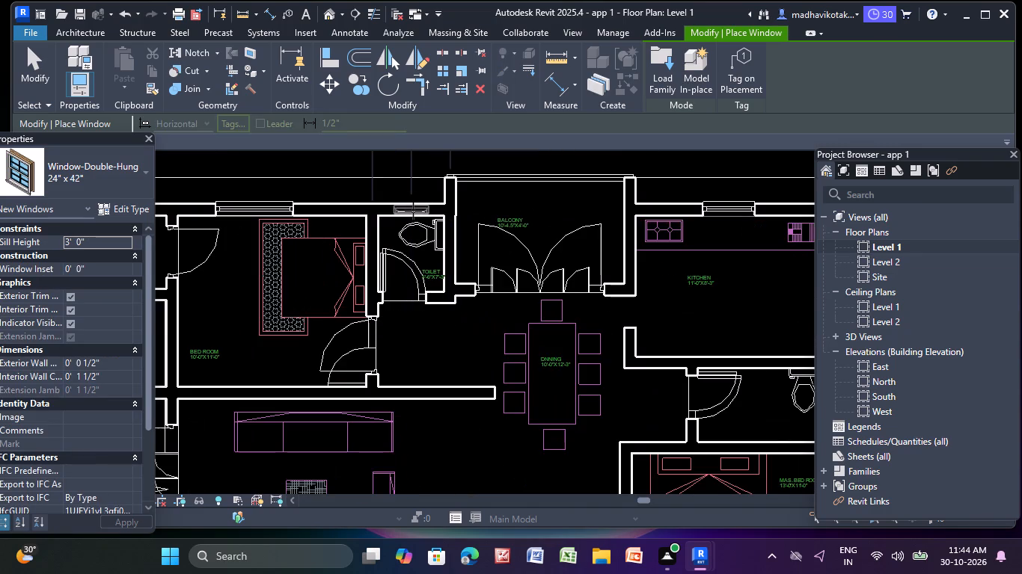
Place a Window-Double-Hung 24" x 42" in the east wall of the toilet north of the master bedroom.
scroll(483, 310, down, 3)
middle_drag(486, 318, 180, 168)
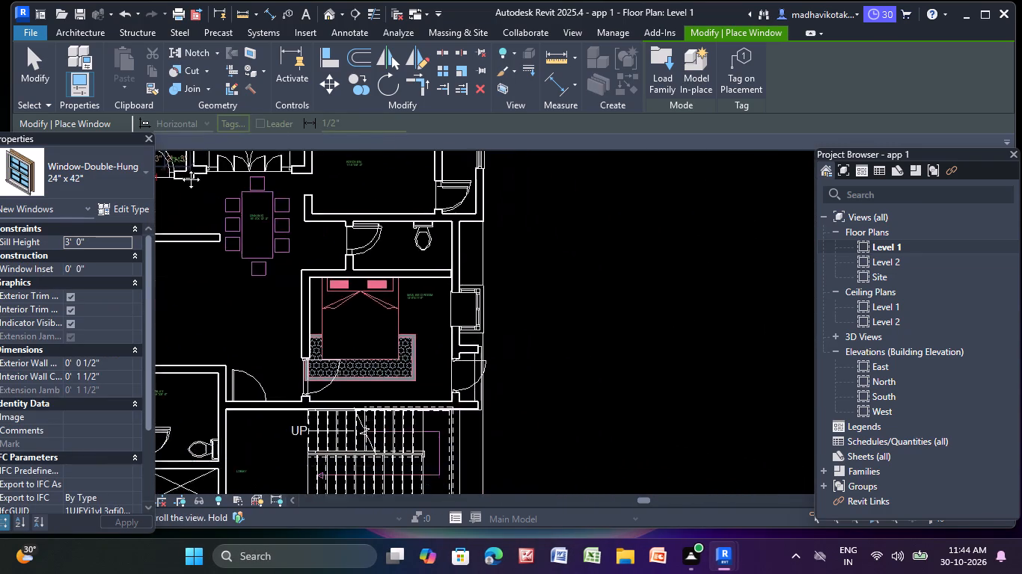
middle_drag(180, 168, 163, 159)
scroll(406, 213, up, 4)
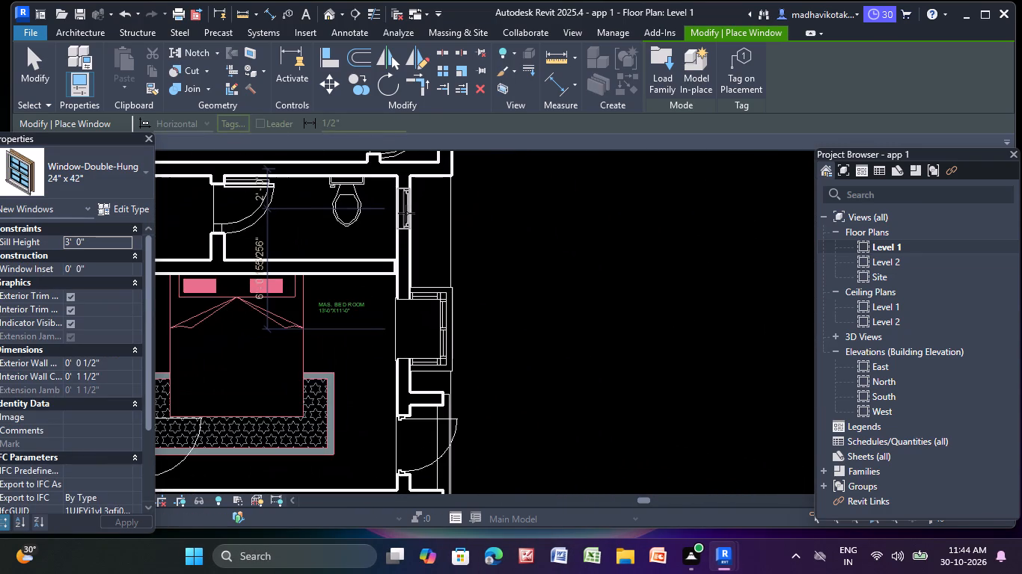
click(404, 214)
Place a Window-Double-Hung 24" x 42" in the east wall of the toilet south of the southern kitchen, about 2'-0" from the north.
middle_drag(534, 309, 427, 121)
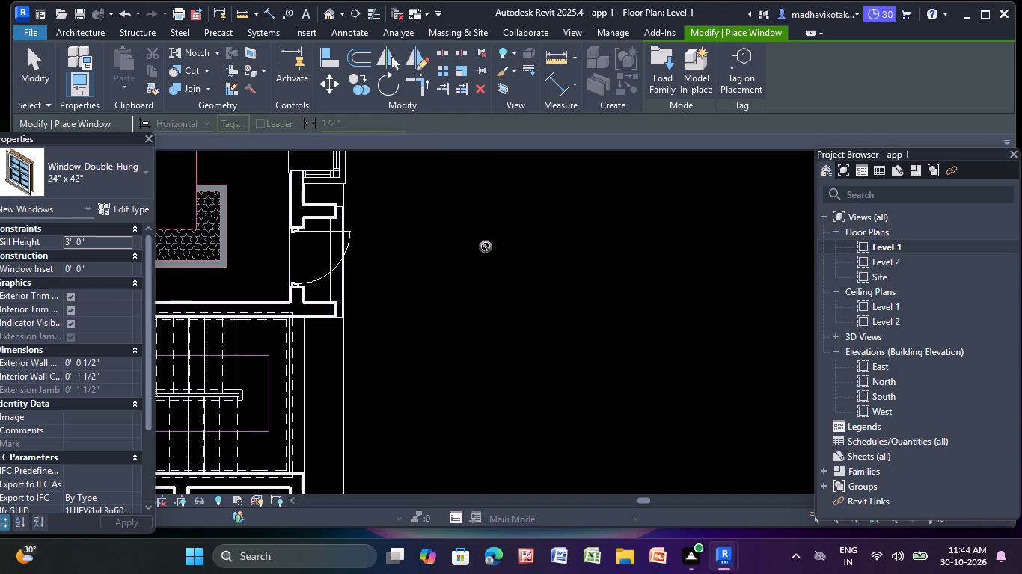
middle_drag(481, 262, 573, 172)
scroll(534, 269, down, 2)
middle_drag(528, 275, 518, 173)
scroll(512, 264, down, 1)
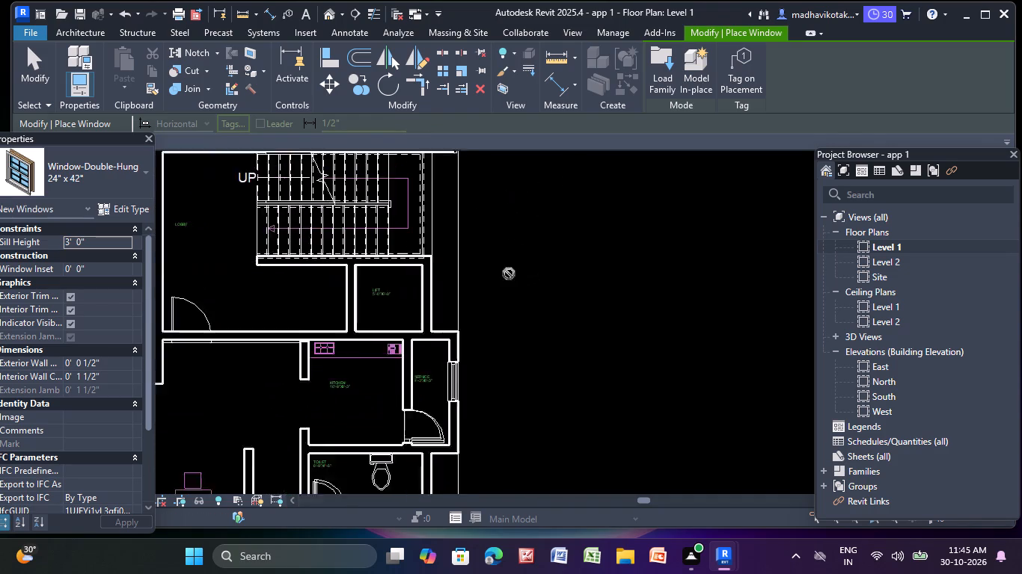
scroll(509, 274, down, 1)
middle_drag(502, 239, 498, 199)
middle_drag(494, 335, 494, 256)
scroll(432, 330, up, 5)
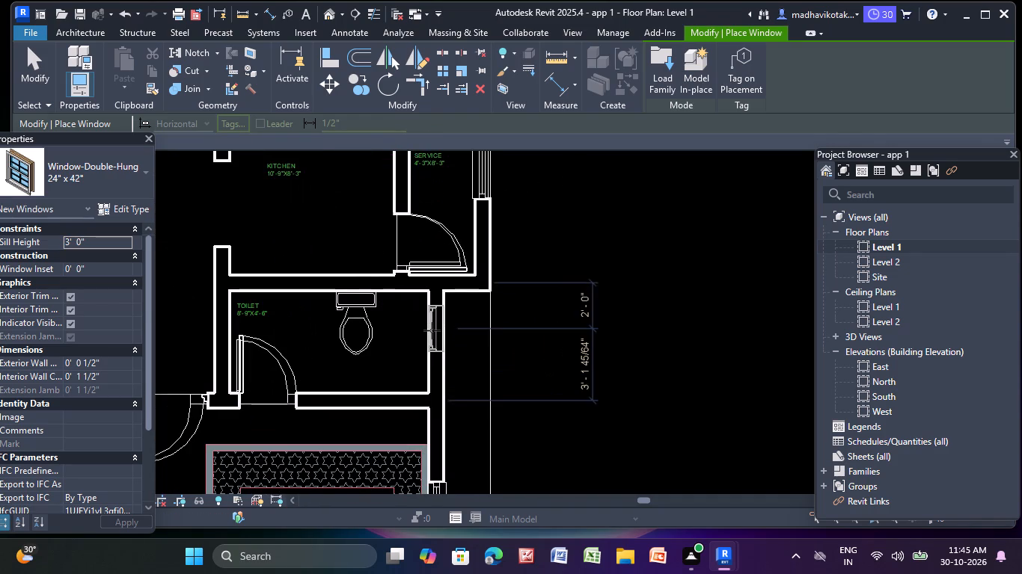
click(432, 330)
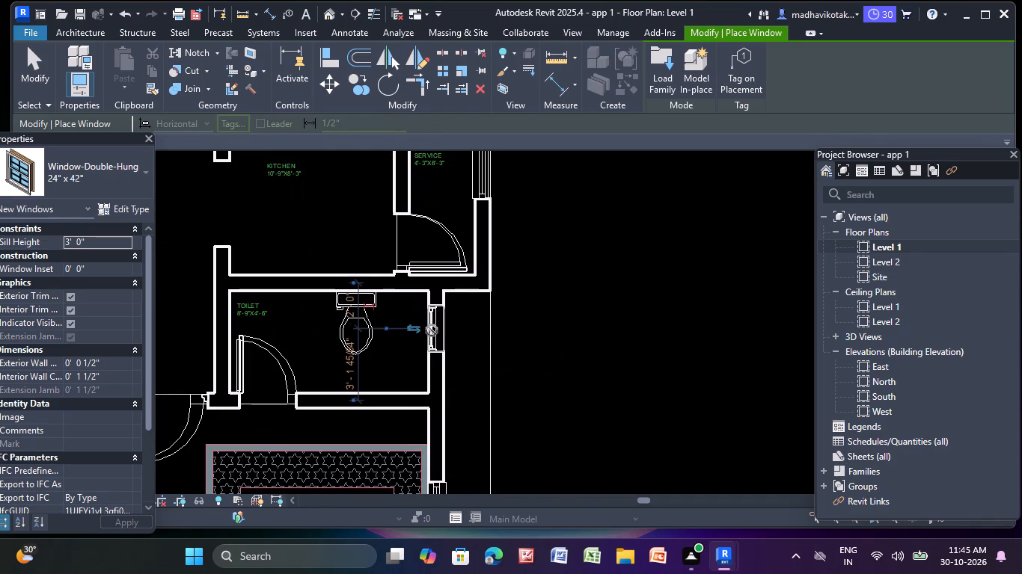
key(Escape)
key(Escape)
Move the double-hung window in the east wall of the toilet south of the southern kitchen southward, nearer the wall's middle.
click(436, 339)
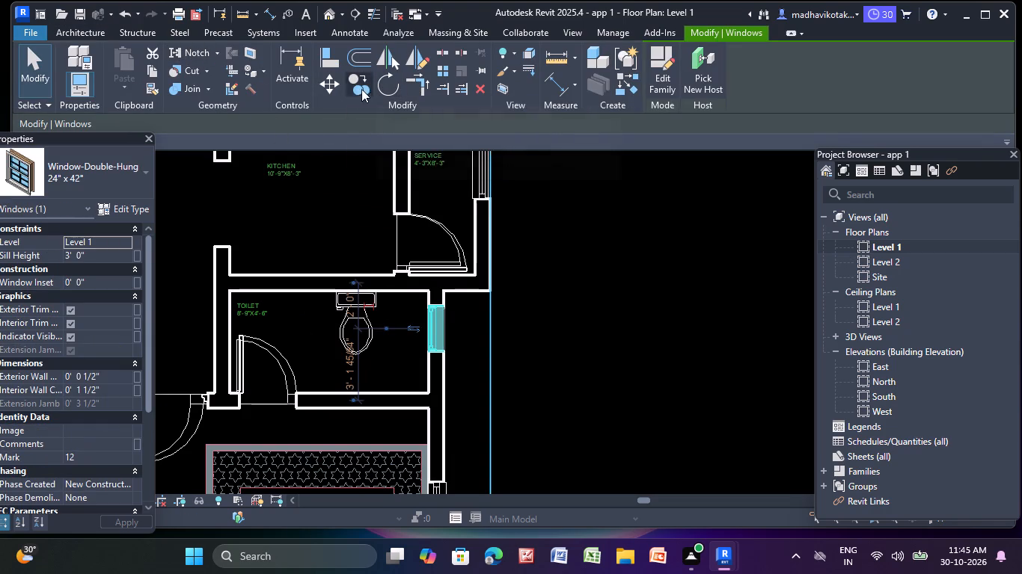
click(329, 81)
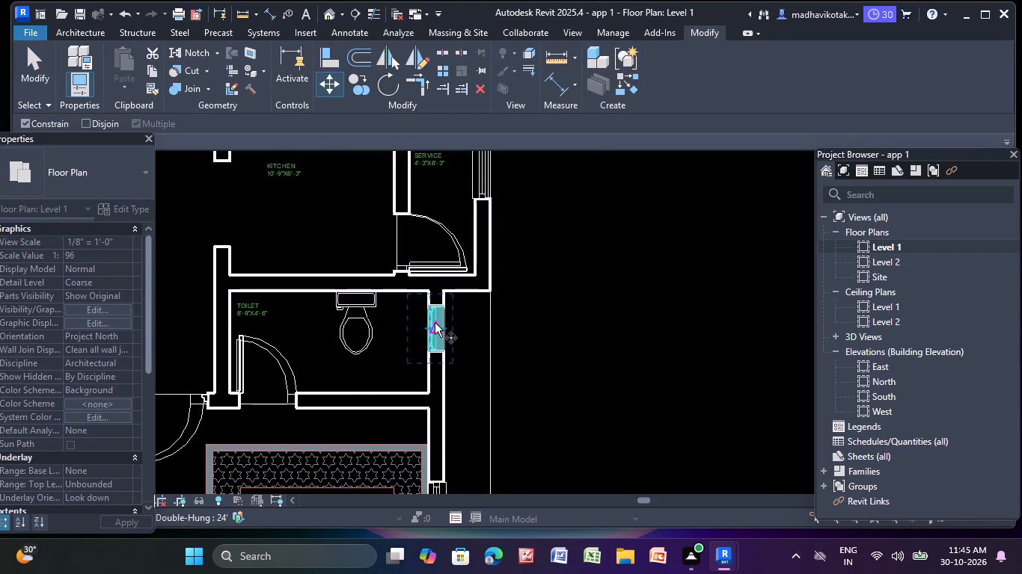
click(436, 323)
drag(437, 325, 433, 341)
drag(435, 342, 437, 354)
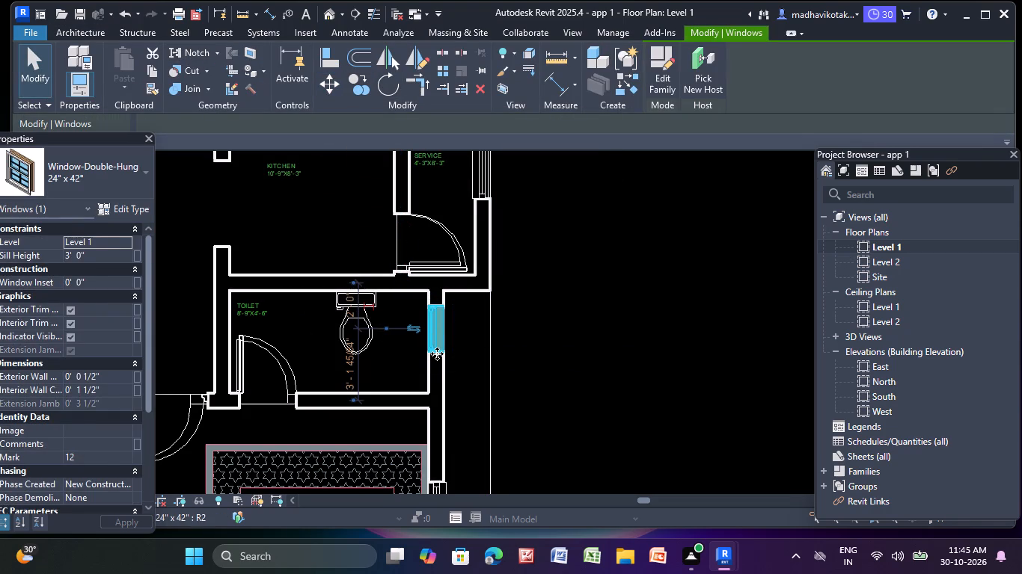
key(Escape)
click(437, 340)
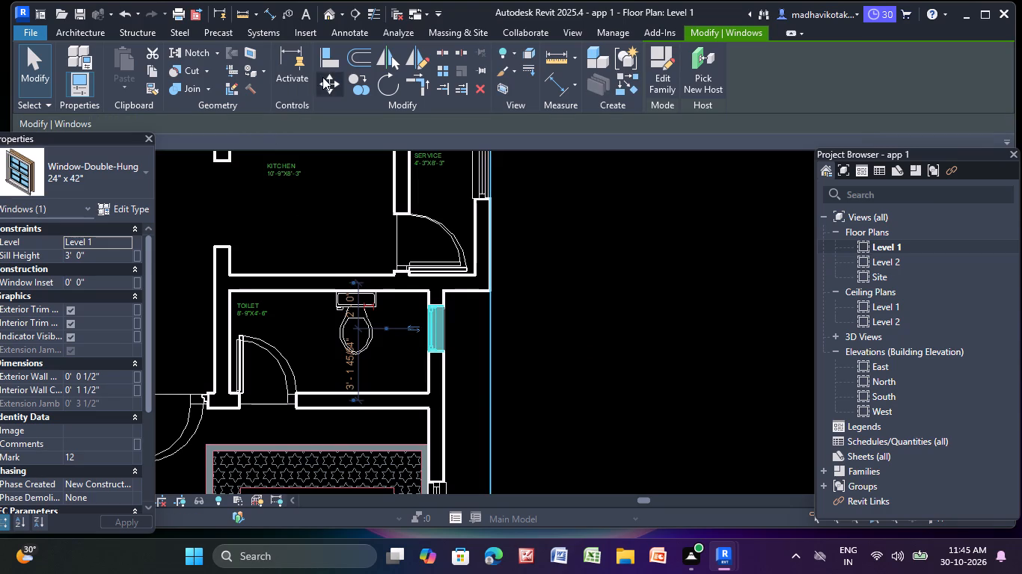
click(329, 78)
click(433, 331)
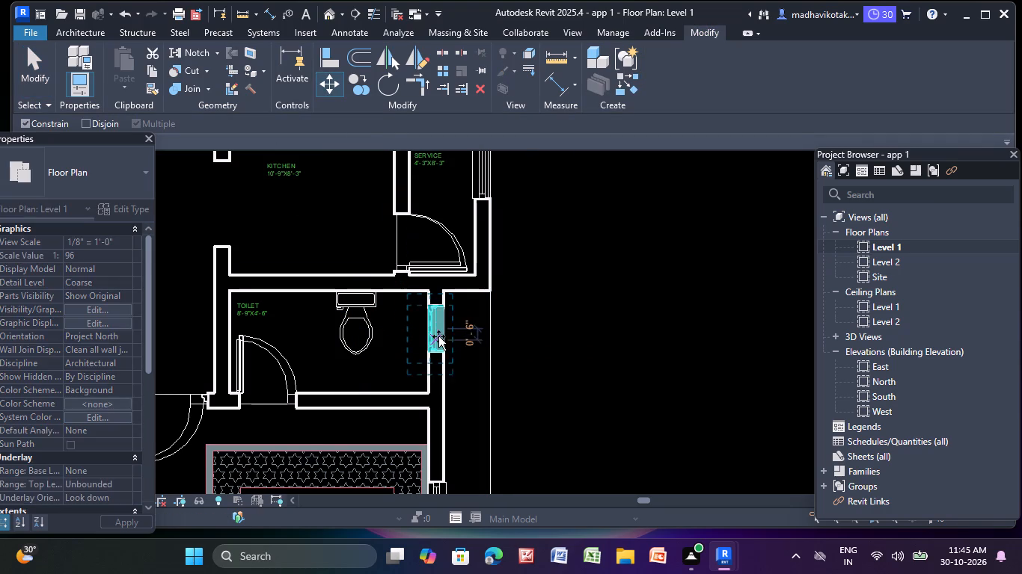
click(438, 345)
key(Escape)
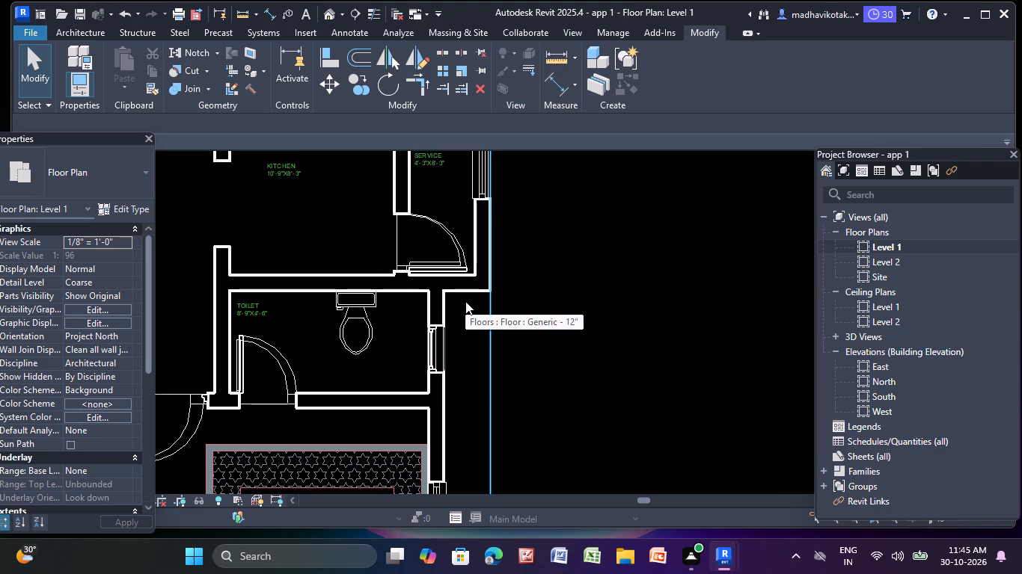
Place a Window-Double-Hung 24" x 42" in the south wall of the toilet beside the south balcony, centred about 2'-2 3/4" from each side wall.
scroll(465, 301, down, 5)
middle_drag(465, 301, 469, 206)
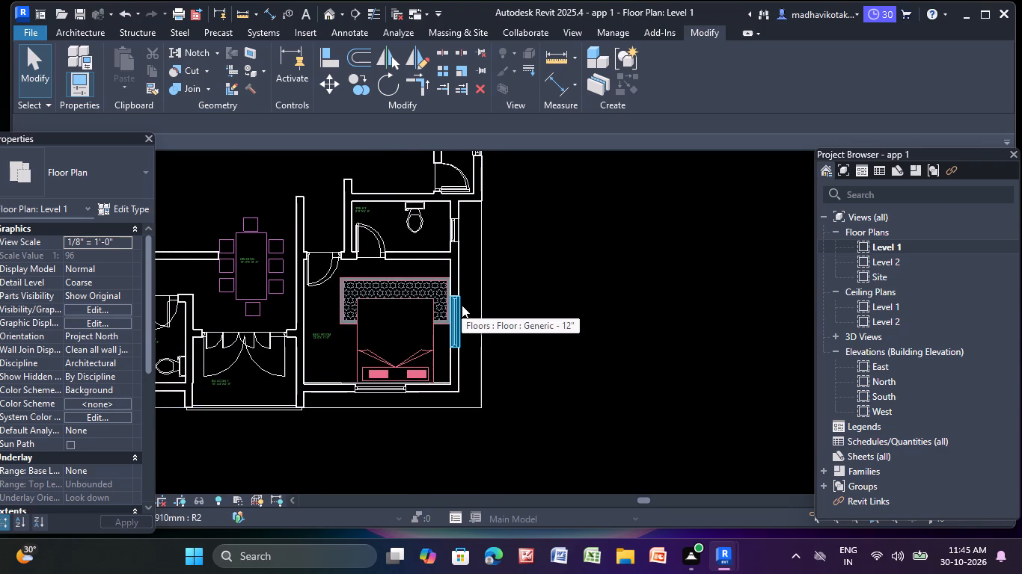
middle_drag(462, 305, 527, 285)
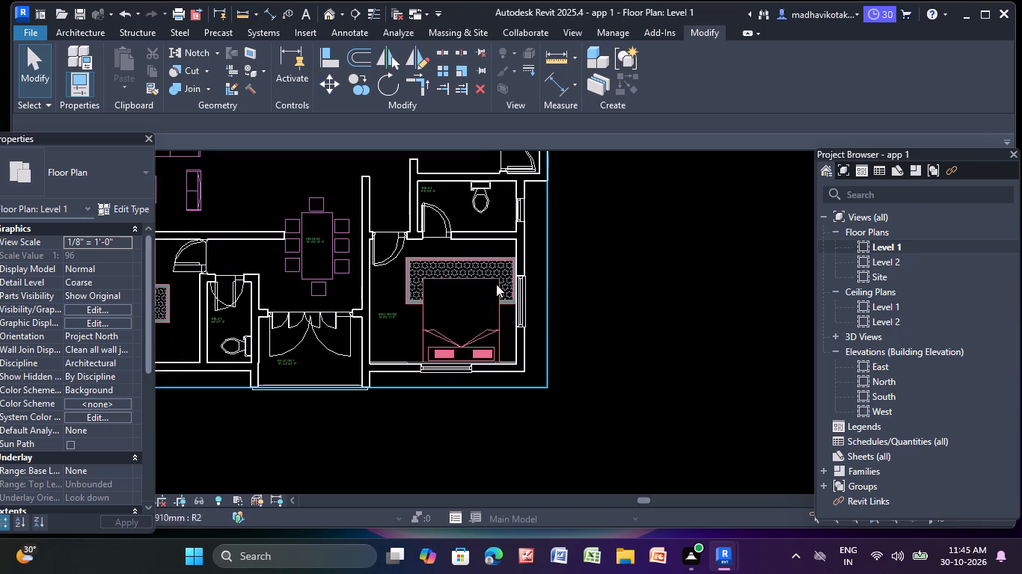
click(70, 35)
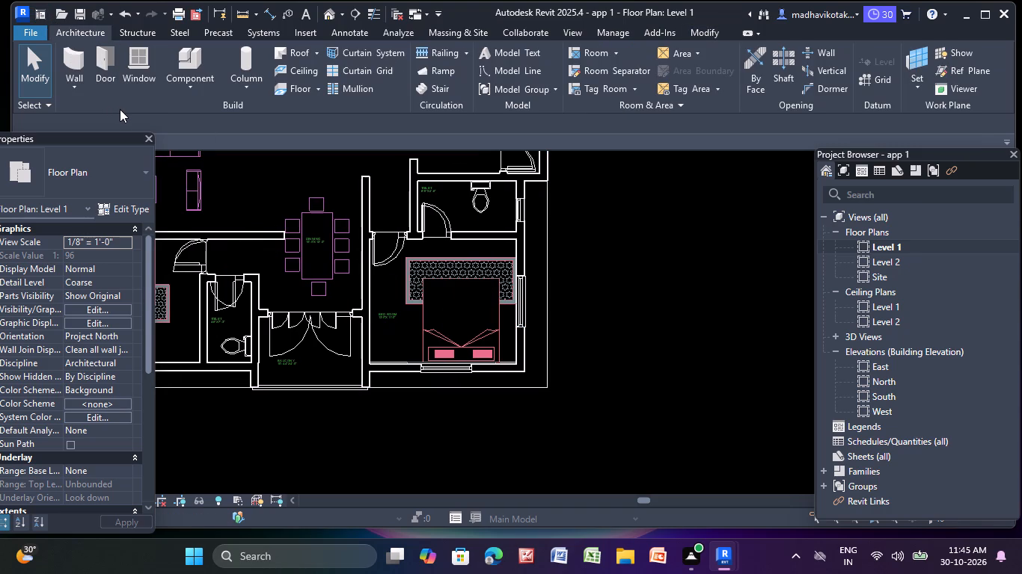
scroll(135, 126, down, 3)
middle_drag(244, 229, 435, 241)
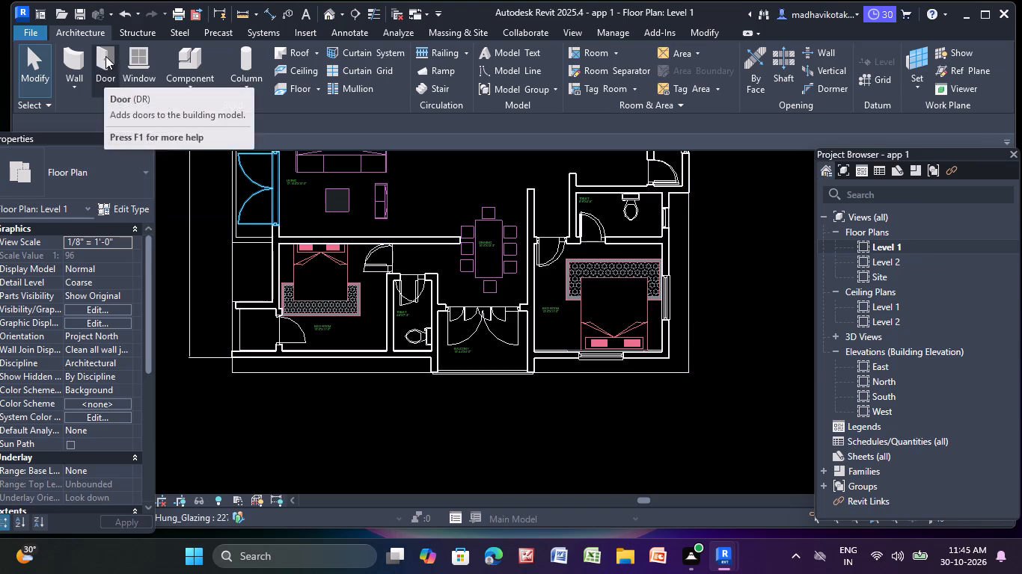
click(138, 54)
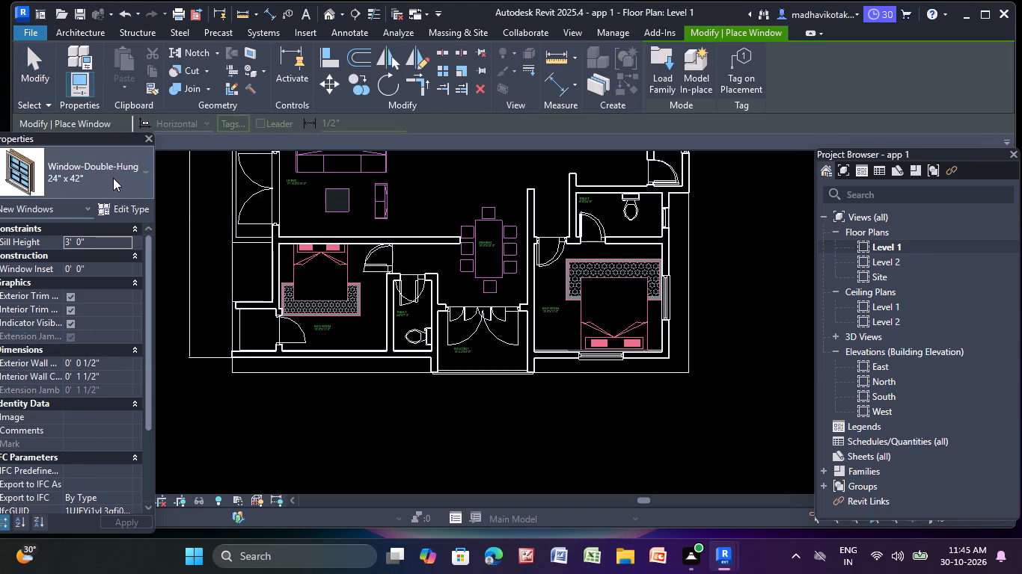
click(113, 178)
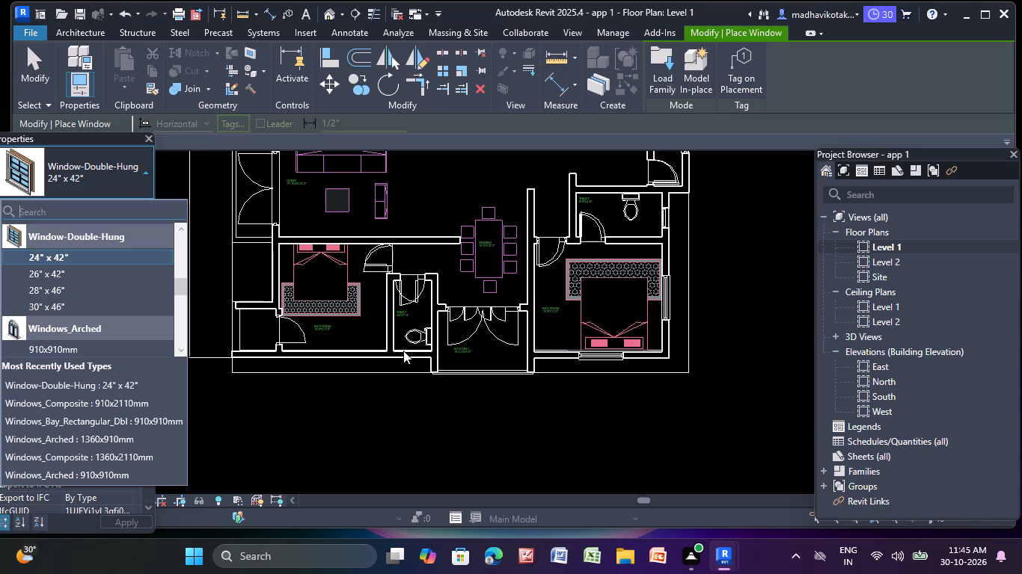
scroll(403, 351, up, 3)
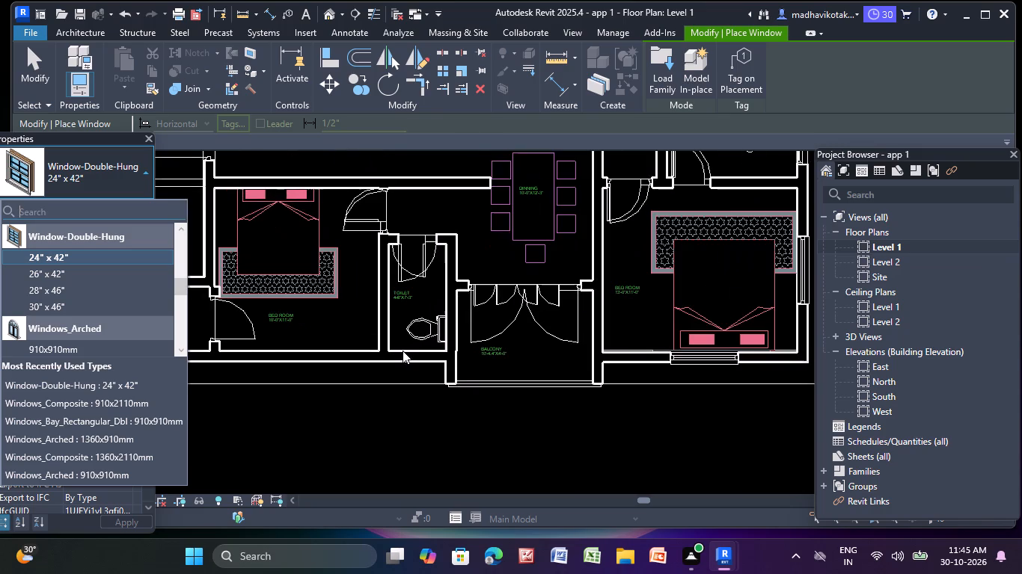
scroll(424, 358, up, 3)
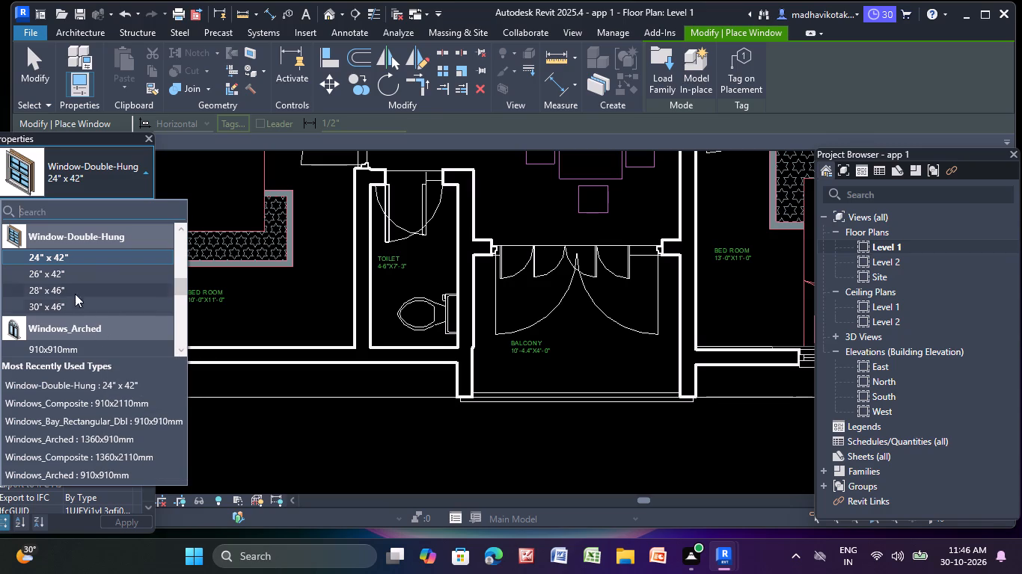
click(102, 256)
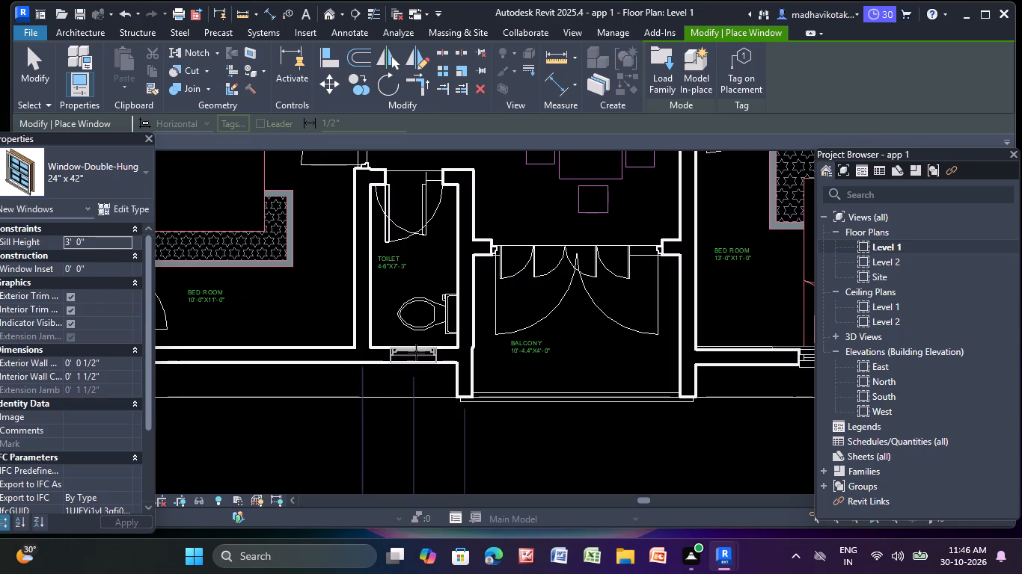
click(416, 352)
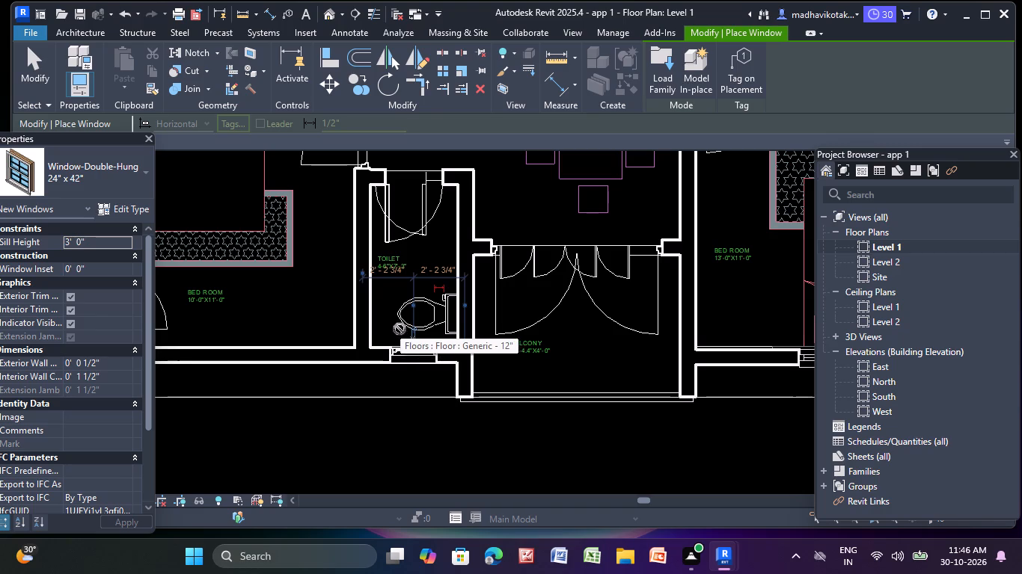
Examine the west and north parts of the plan for remaining window locations, leaving window placement.
scroll(398, 324, down, 5)
middle_drag(341, 302, 339, 331)
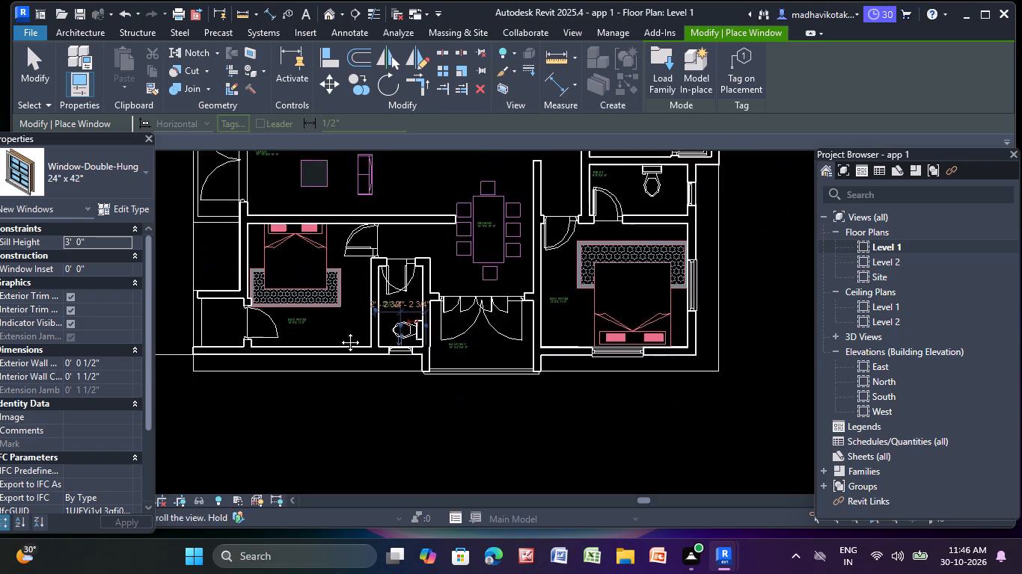
middle_drag(339, 331, 371, 405)
scroll(322, 282, down, 2)
middle_drag(325, 283, 330, 423)
middle_drag(355, 235, 331, 338)
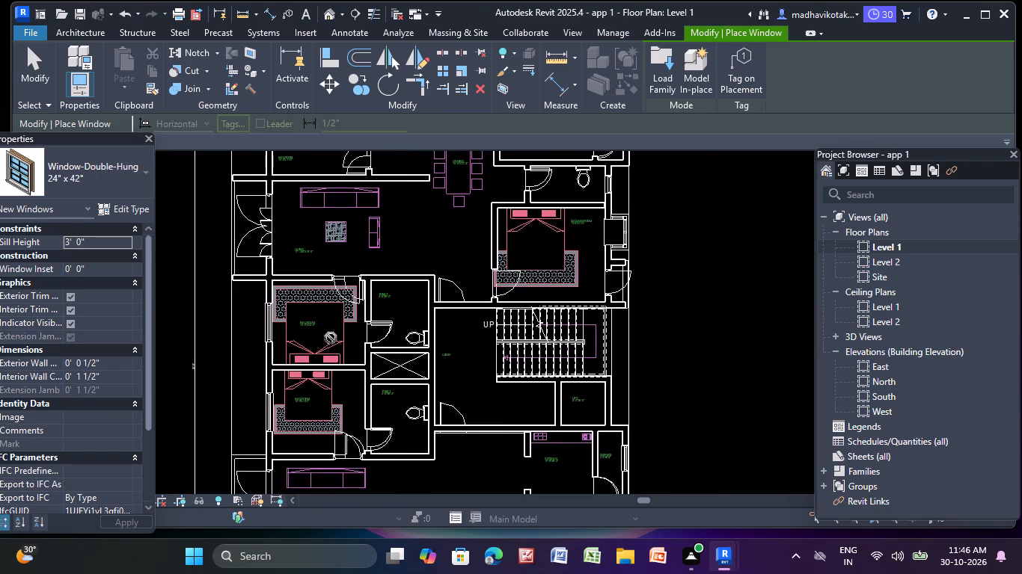
middle_drag(309, 293, 292, 403)
middle_drag(307, 330, 293, 374)
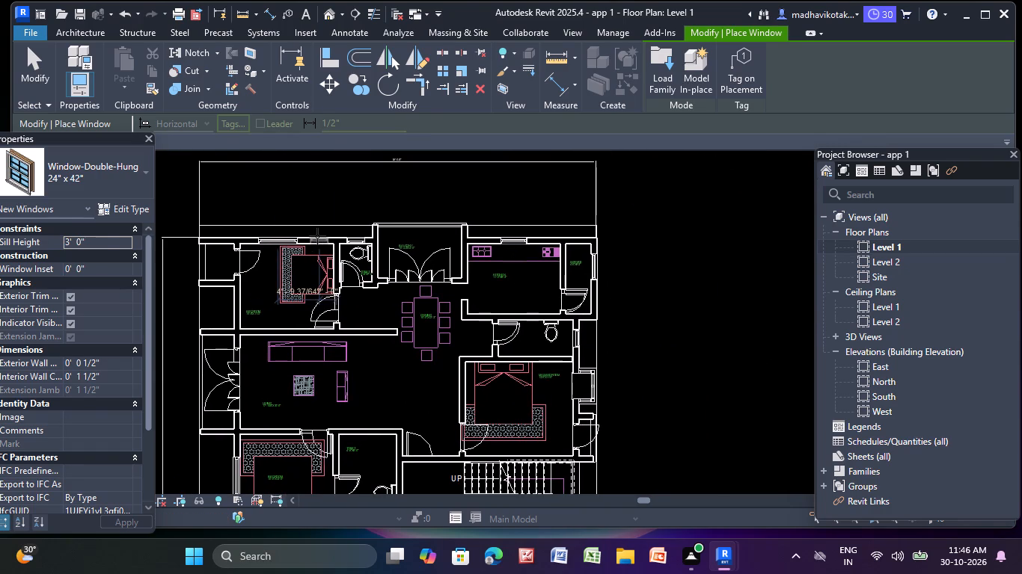
key(Escape)
key(Escape)
key(Escape)
key(Escape)
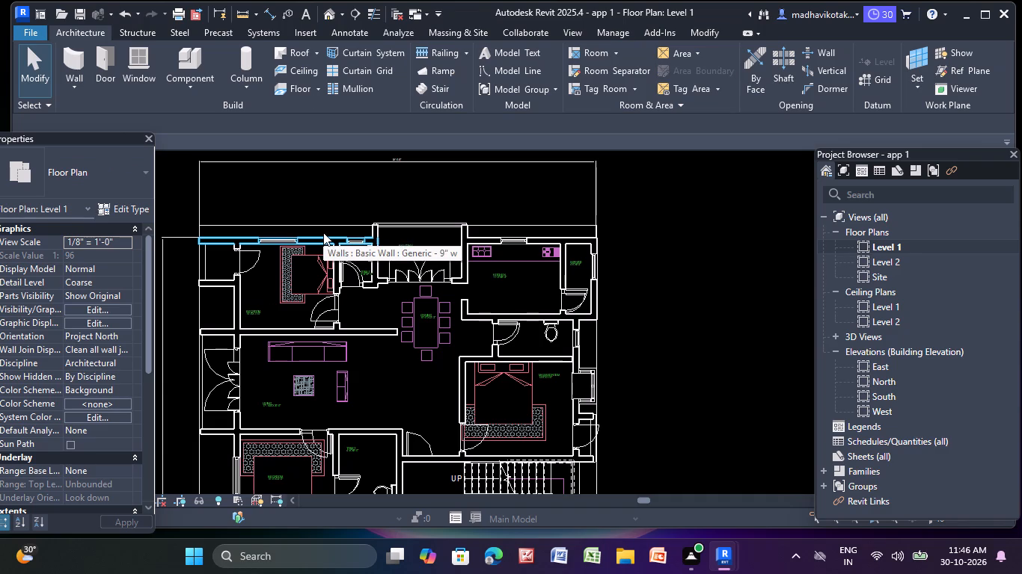
Open the default 3D view and examine the windows, doors and staircase along the building's east side.
scroll(318, 258, down, 4)
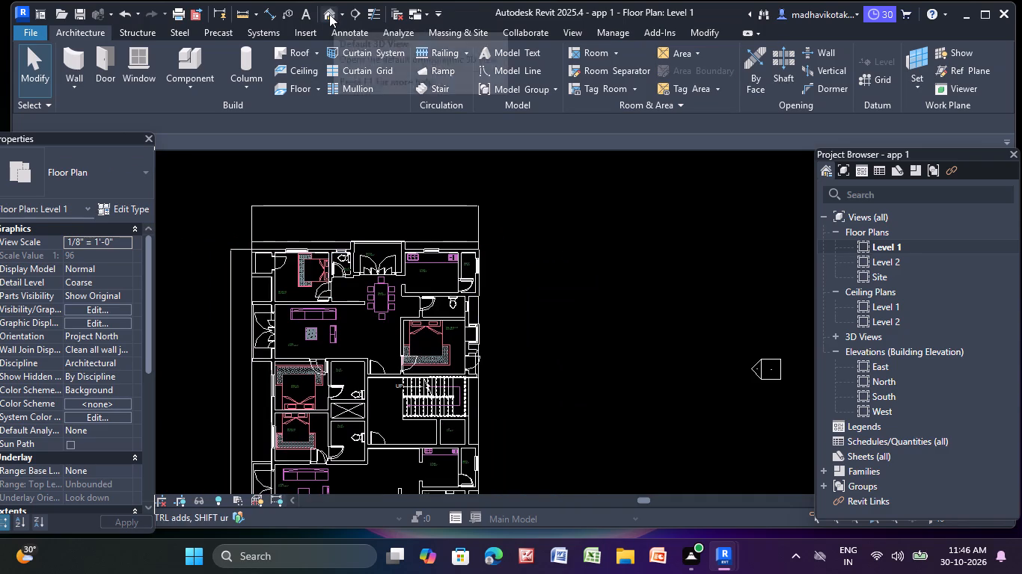
click(329, 14)
middle_drag(465, 420, 483, 404)
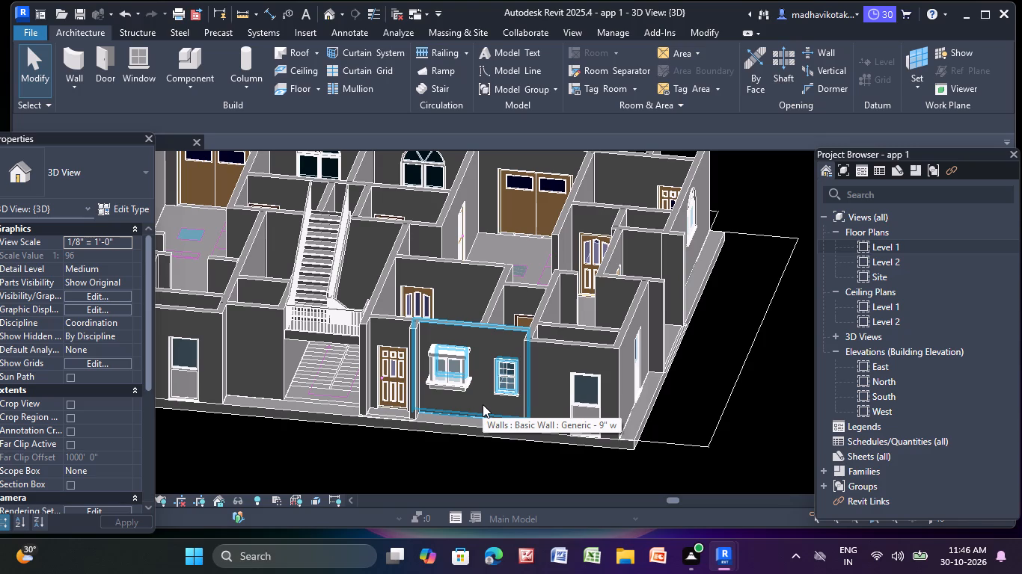
scroll(470, 398, down, 3)
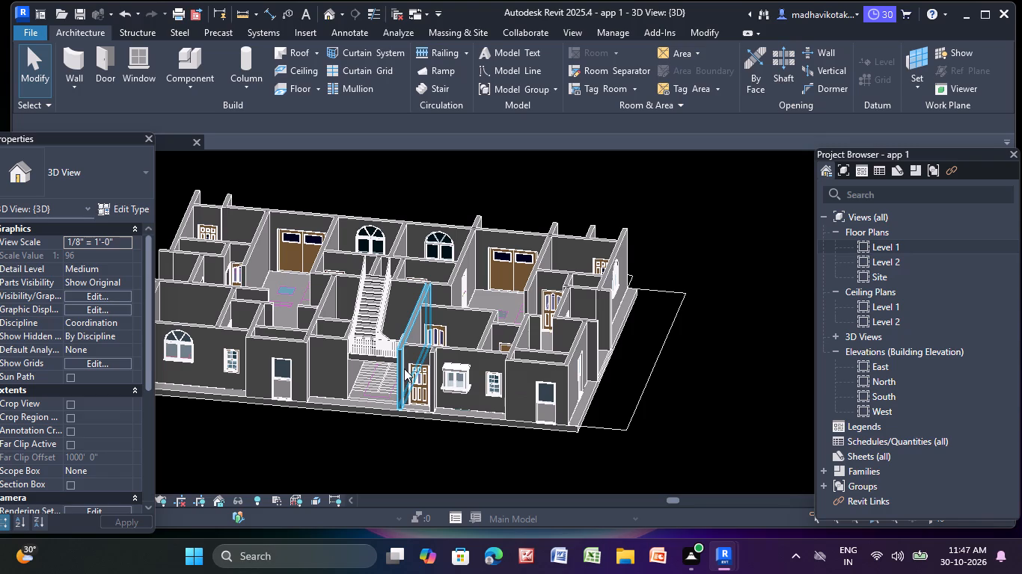
scroll(411, 370, down, 3)
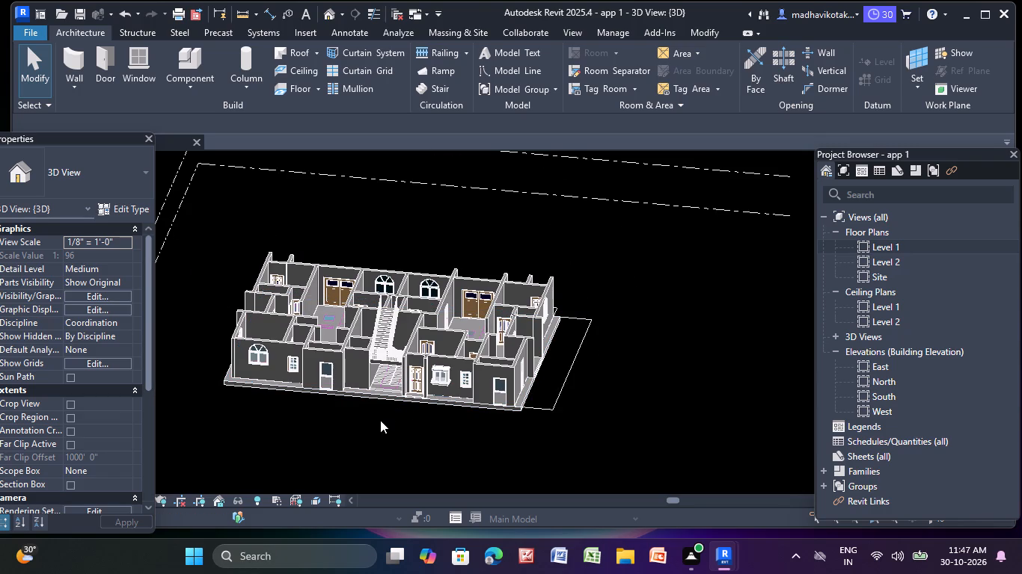
middle_drag(378, 420, 408, 336)
scroll(403, 323, up, 5)
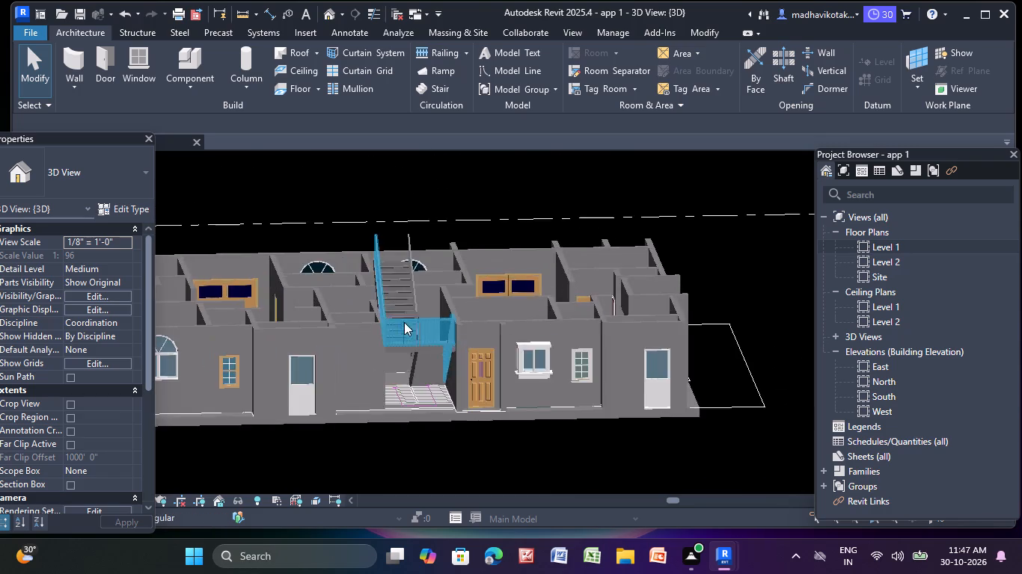
scroll(415, 366, up, 4)
middle_drag(453, 344, 429, 294)
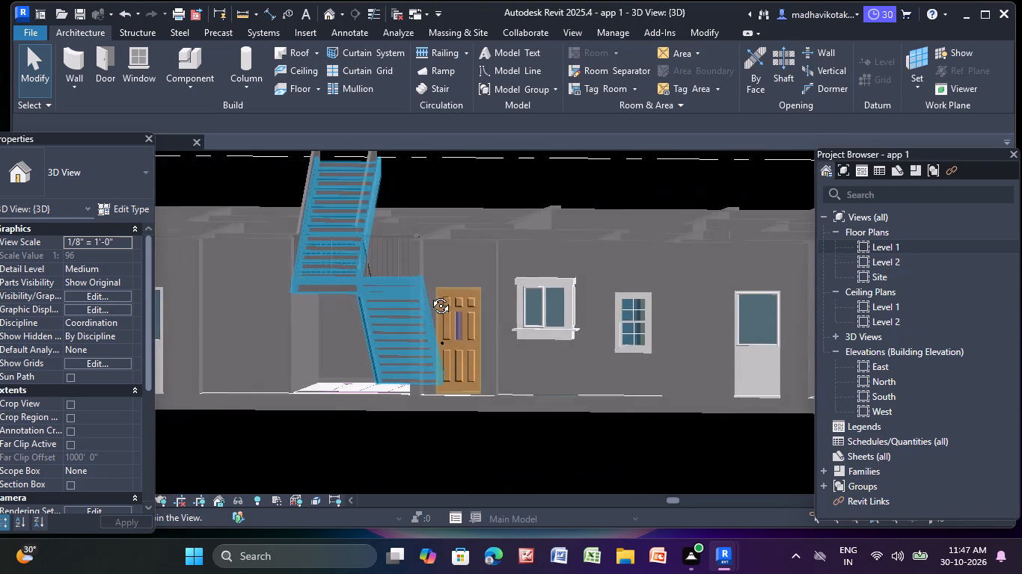
middle_drag(429, 294, 447, 262)
scroll(447, 262, down, 3)
middle_drag(446, 274, 435, 336)
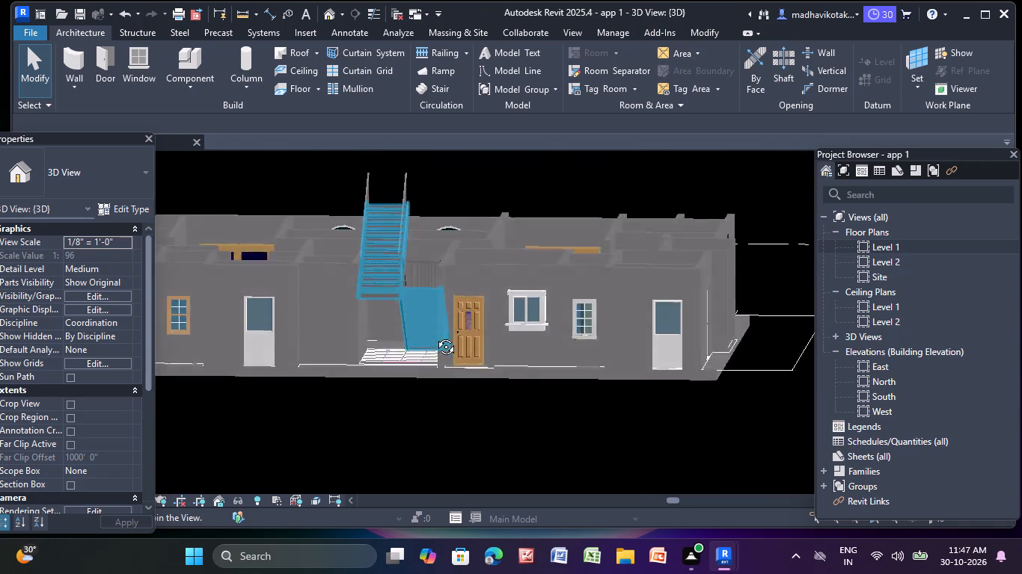
middle_drag(435, 336, 571, 383)
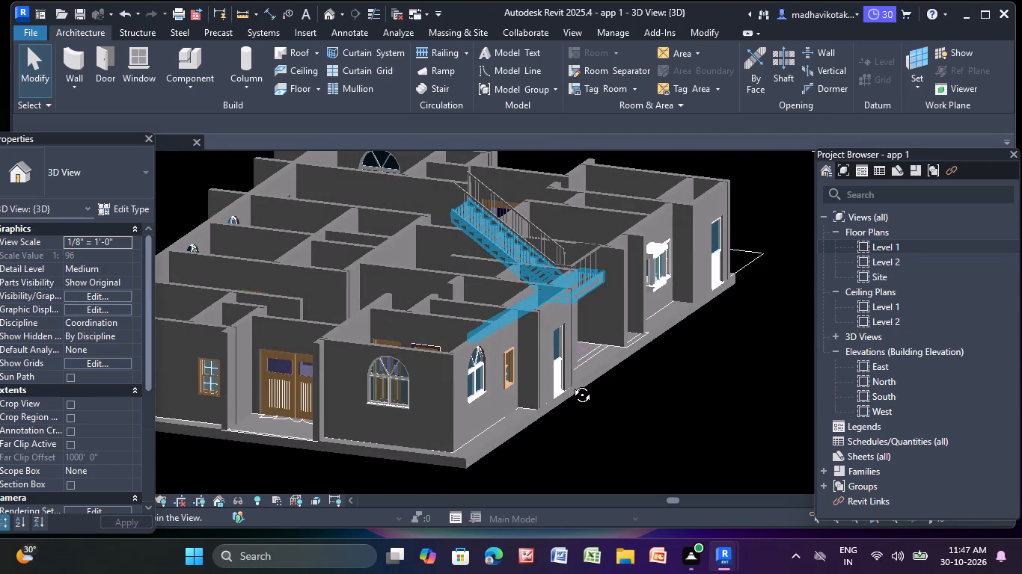
middle_drag(571, 383, 447, 366)
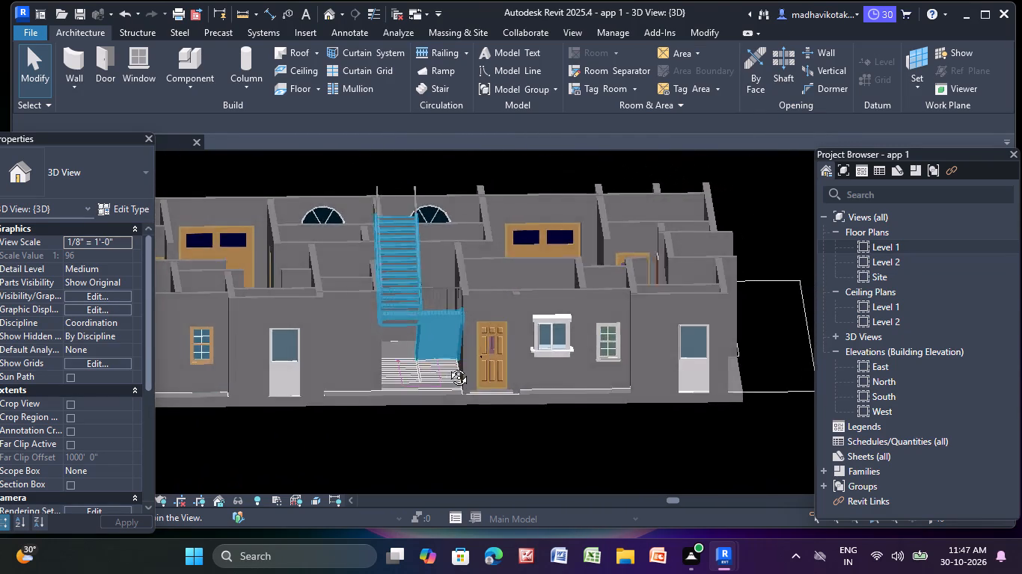
middle_drag(447, 366, 448, 350)
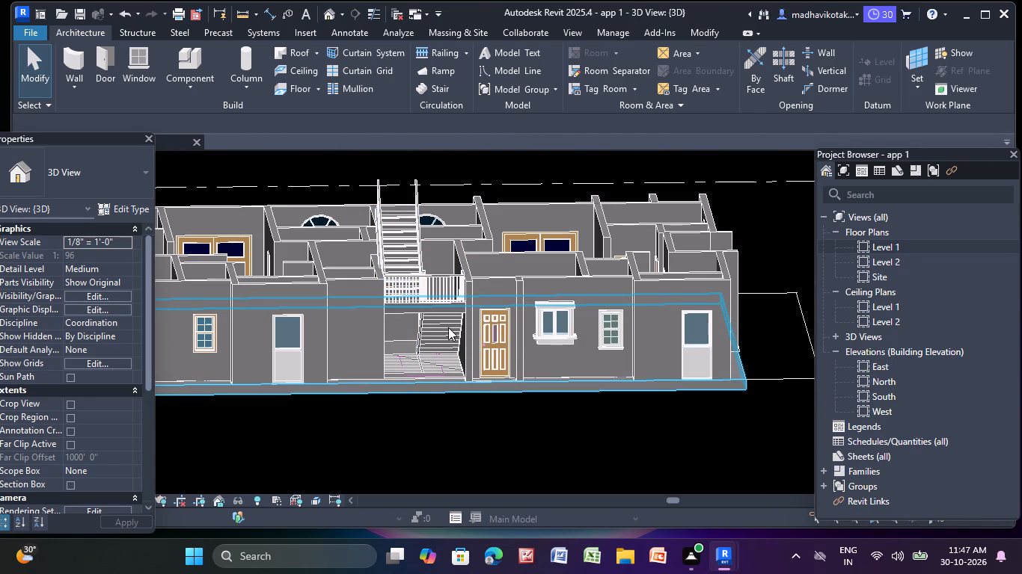
Examine the model's north and west sides, staircase interior and overall form in 3D, checking the placed doors and windows.
shift+middle_drag(417, 345, 305, 463)
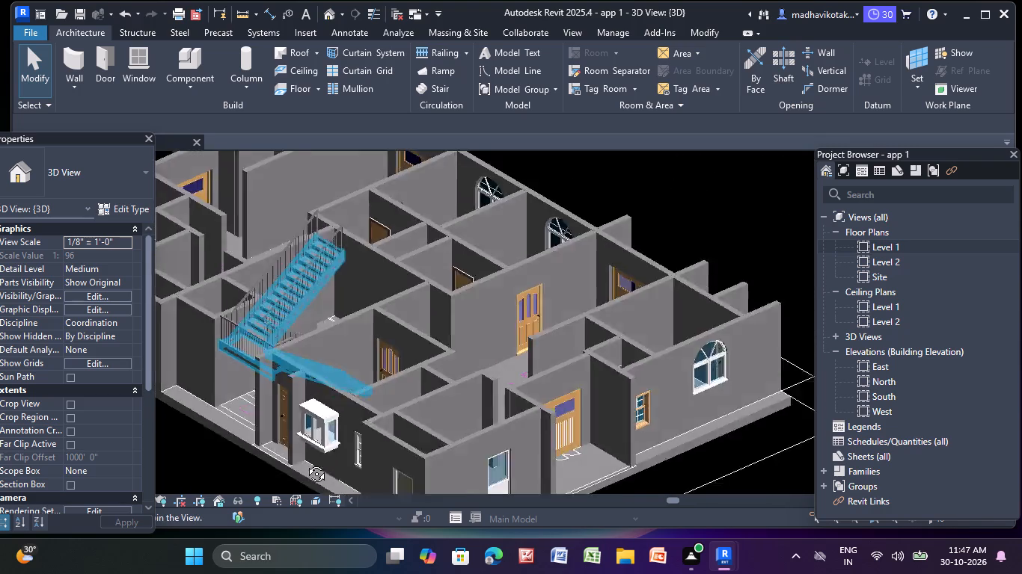
shift+middle_drag(305, 463, 61, 371)
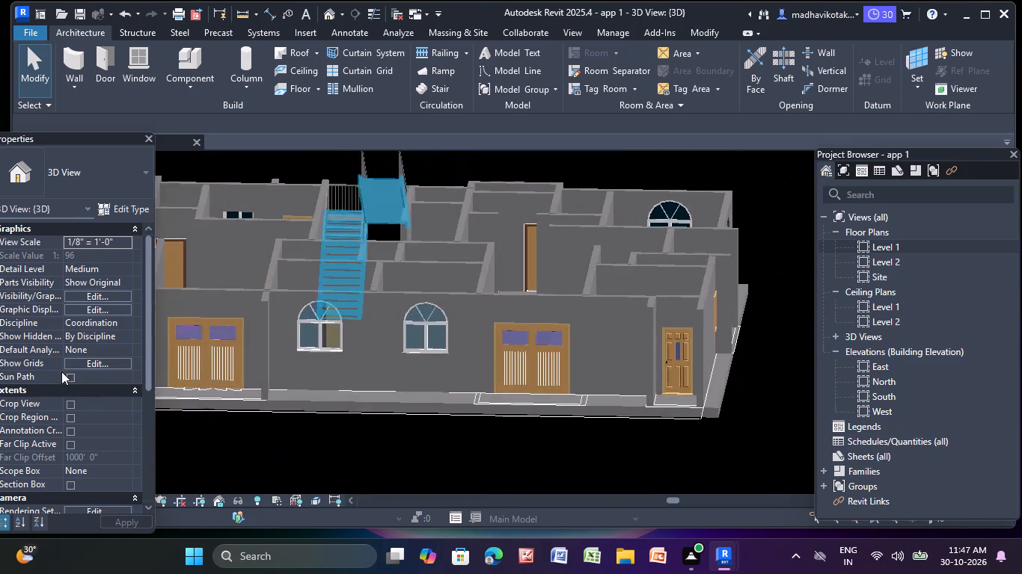
scroll(352, 388, down, 2)
middle_drag(360, 383, 361, 438)
shift+scroll(366, 361, up, 1)
shift+middle_drag(366, 359, 381, 327)
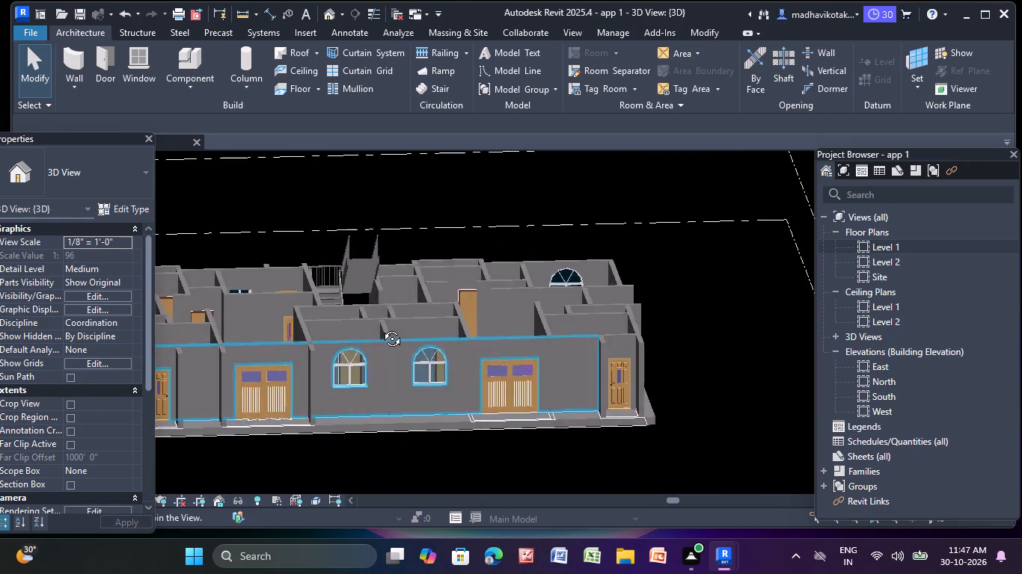
shift+middle_drag(381, 327, 253, 524)
scroll(409, 348, up, 4)
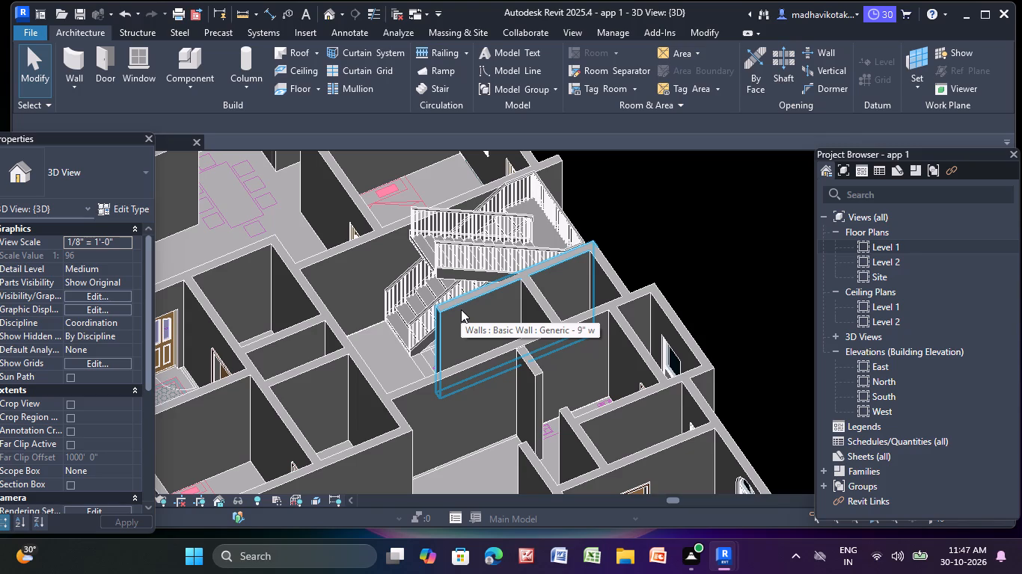
scroll(461, 309, down, 9)
middle_drag(622, 412, 622, 409)
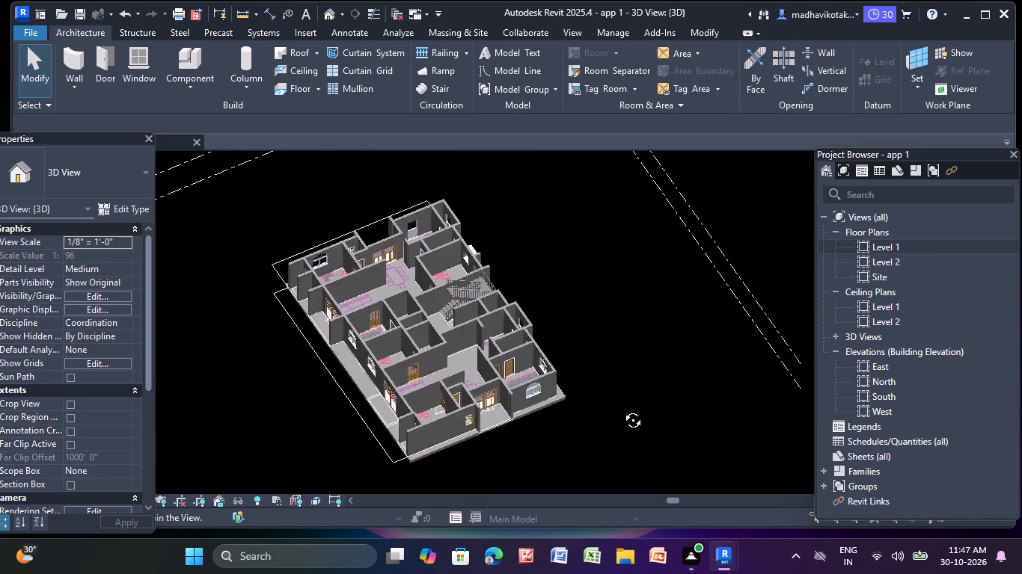
middle_drag(622, 409, 712, 266)
shift+middle_drag(584, 445, 614, 397)
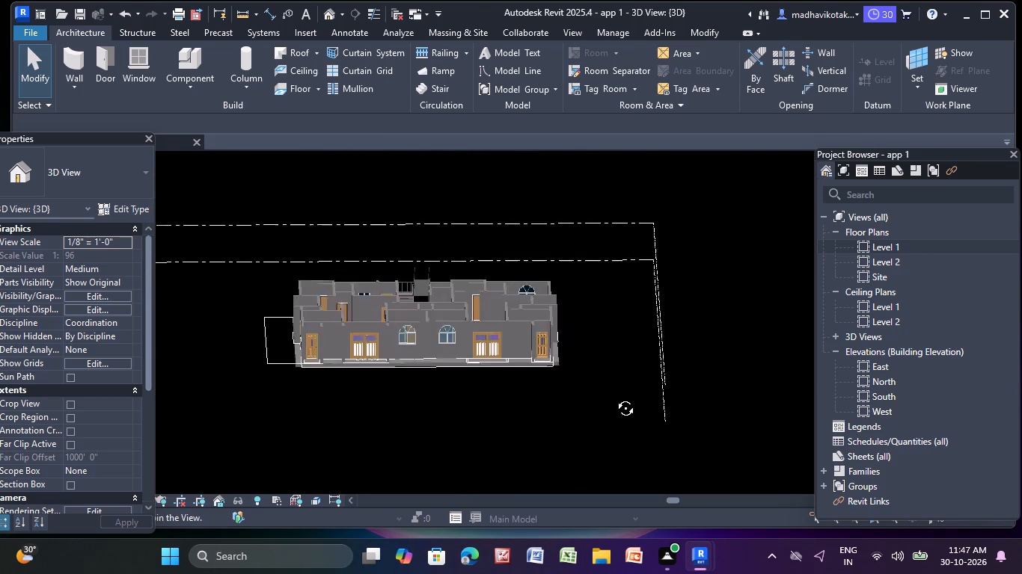
shift+middle_drag(614, 397, 618, 359)
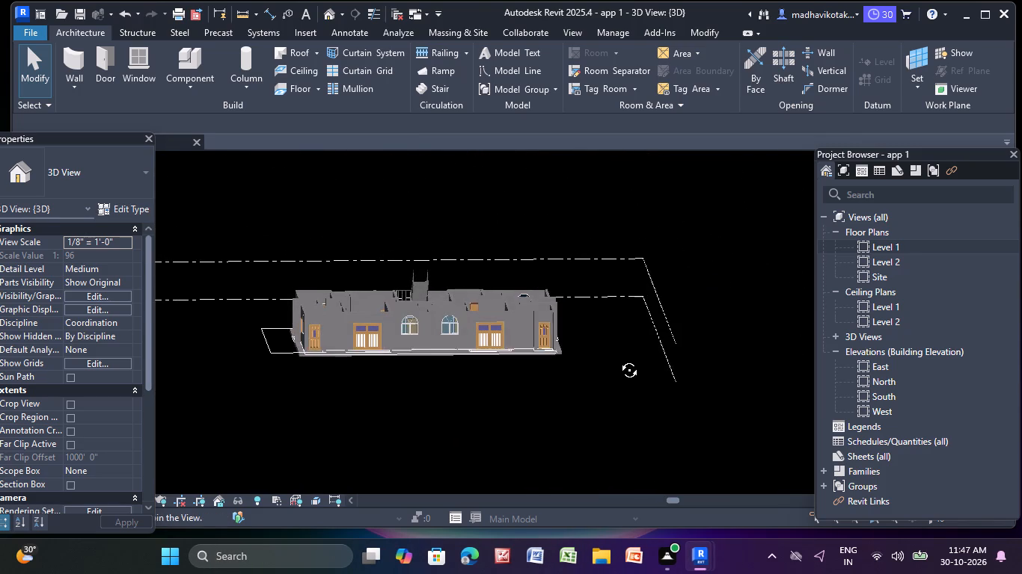
shift+middle_drag(618, 359, 619, 359)
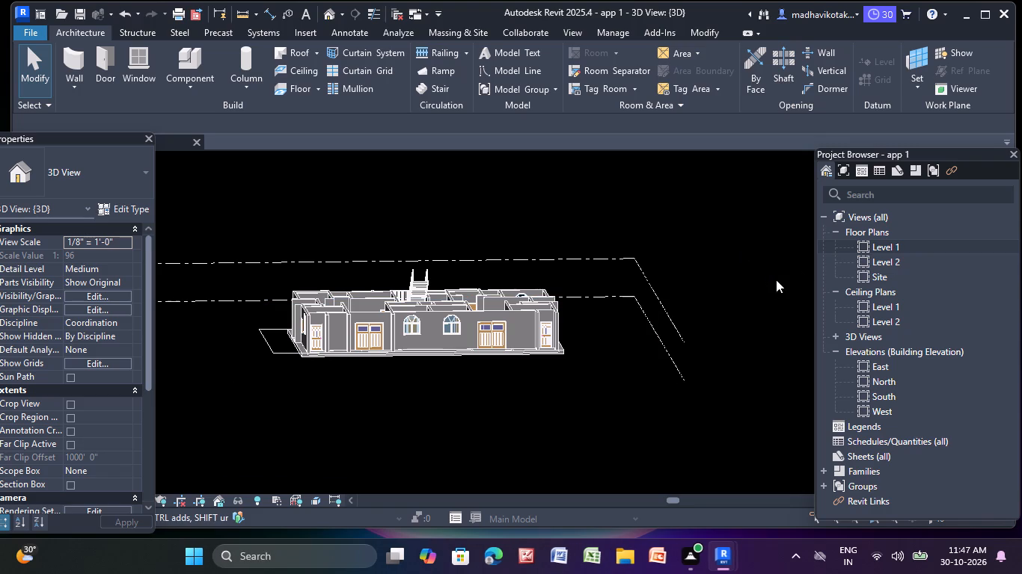
Return to the Level 1 floor plan with the whole apartment layout in view.
double_click(914, 244)
scroll(753, 362, down, 2)
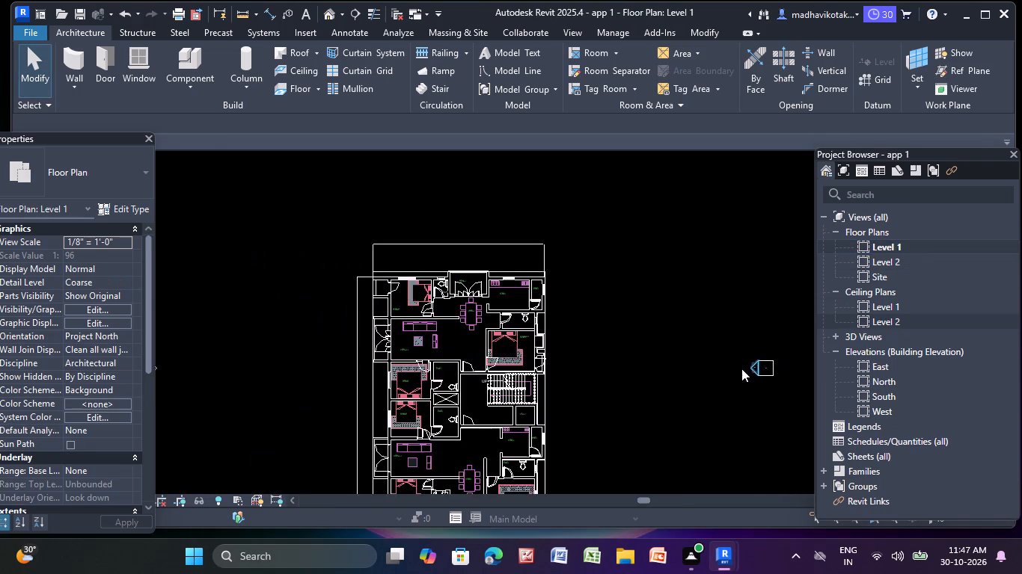
middle_drag(738, 368, 768, 282)
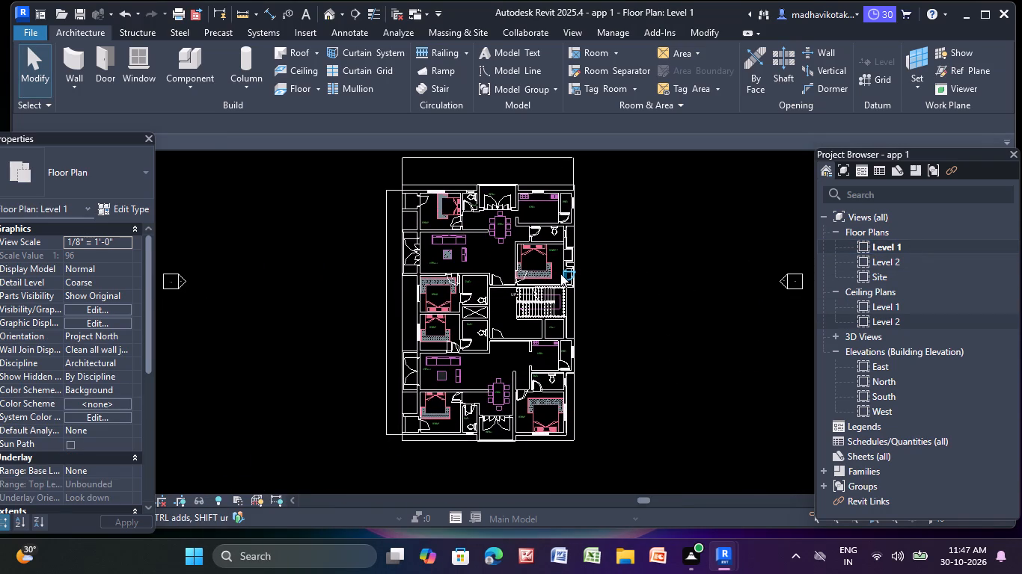
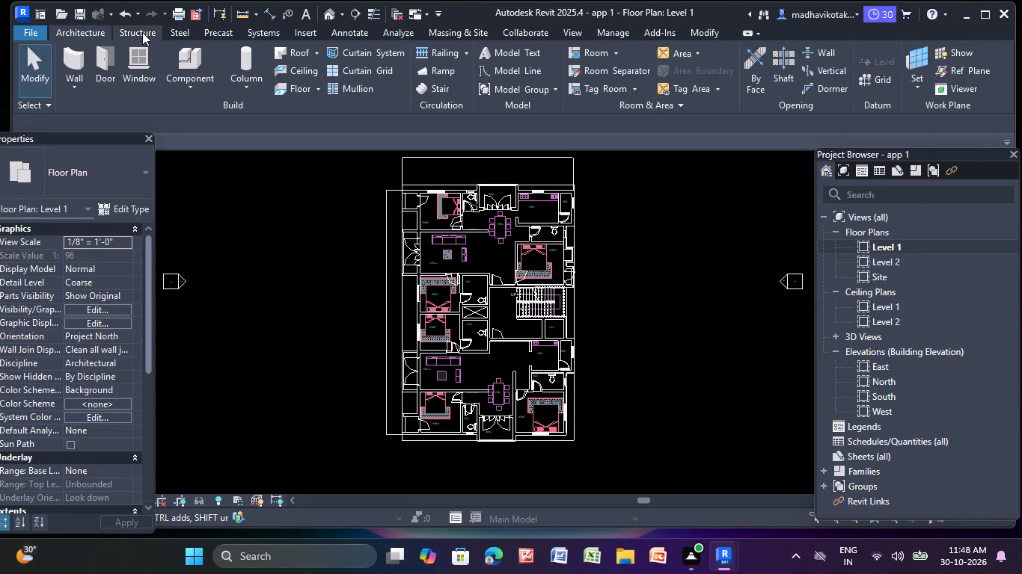
Create a Handrail - Rectangular railing about 9'-8 1/2" long across the open front of the top balcony, between its side walls.
click(142, 32)
click(82, 30)
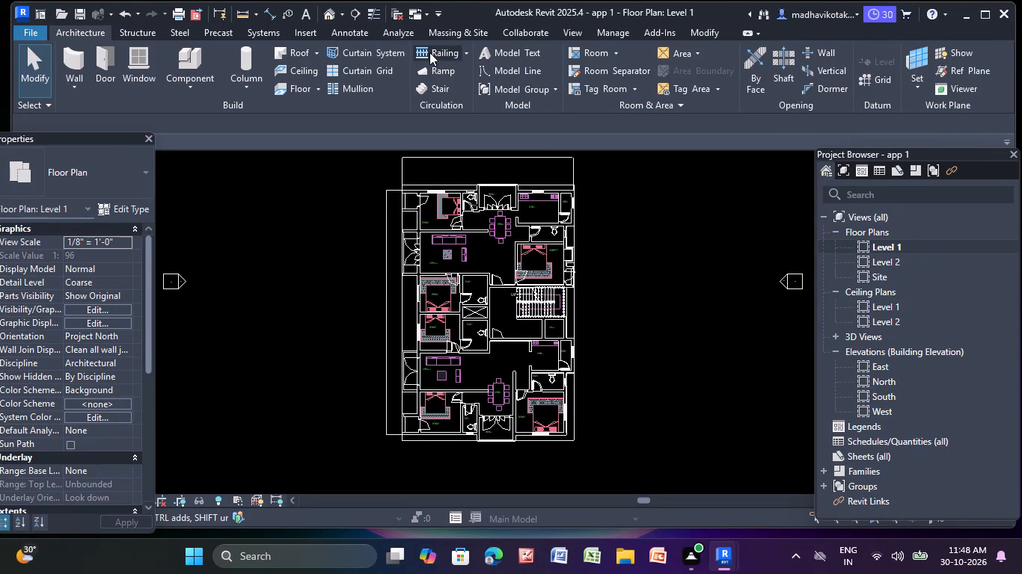
click(433, 56)
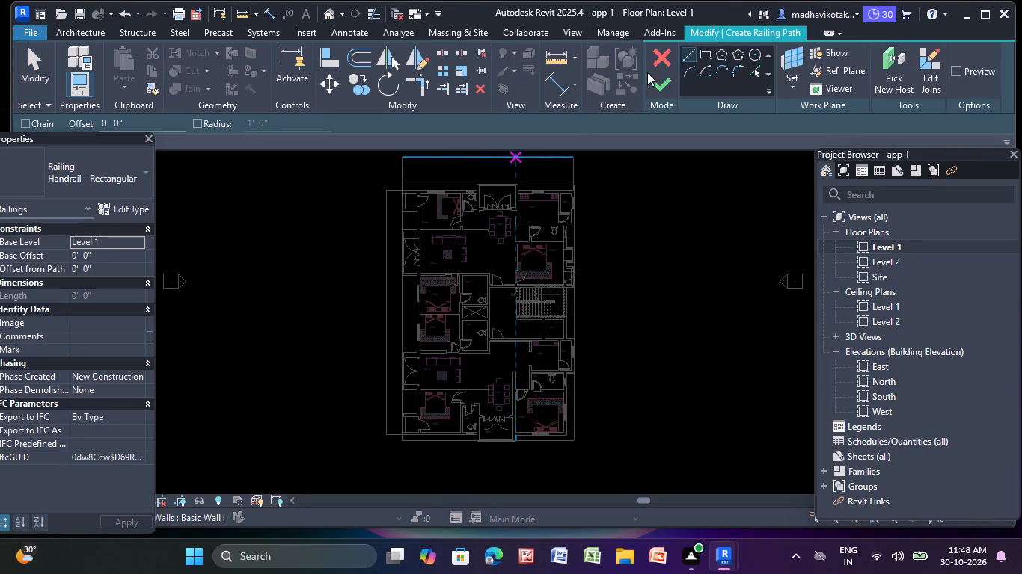
click(691, 50)
scroll(530, 176, up, 3)
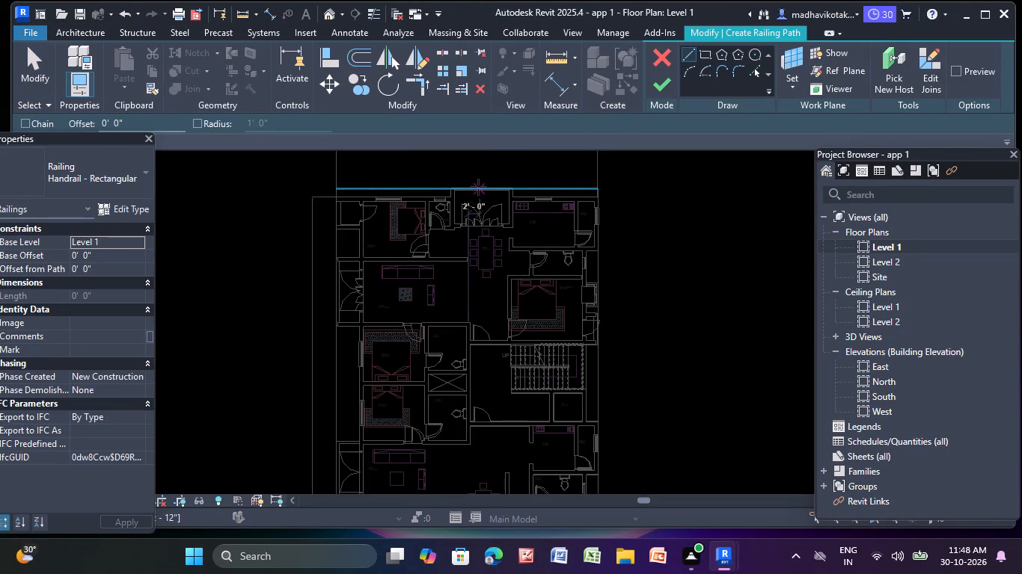
middle_drag(474, 189, 463, 220)
scroll(458, 229, up, 7)
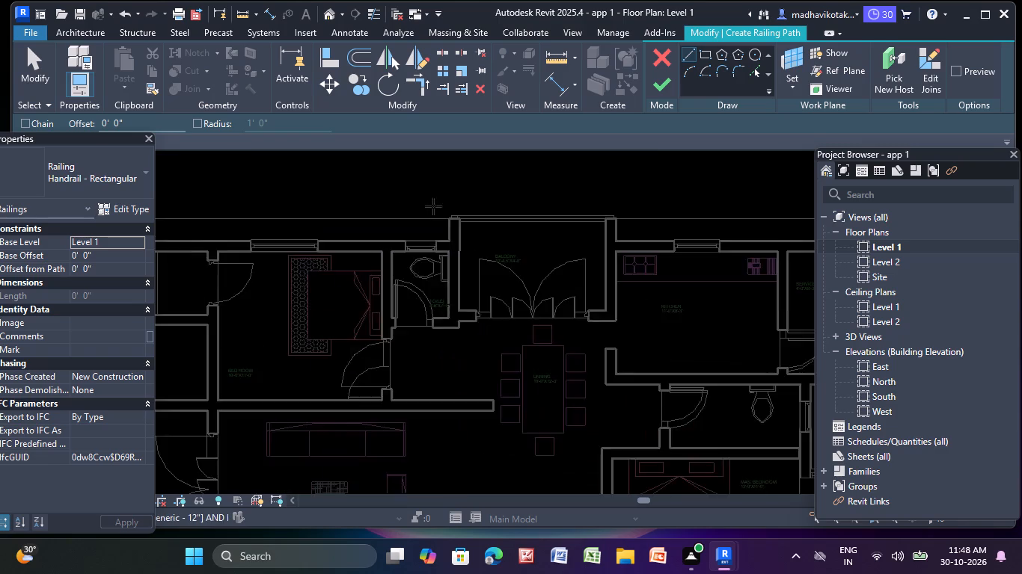
scroll(448, 208, up, 8)
middle_drag(463, 224, 214, 227)
scroll(218, 227, up, 1)
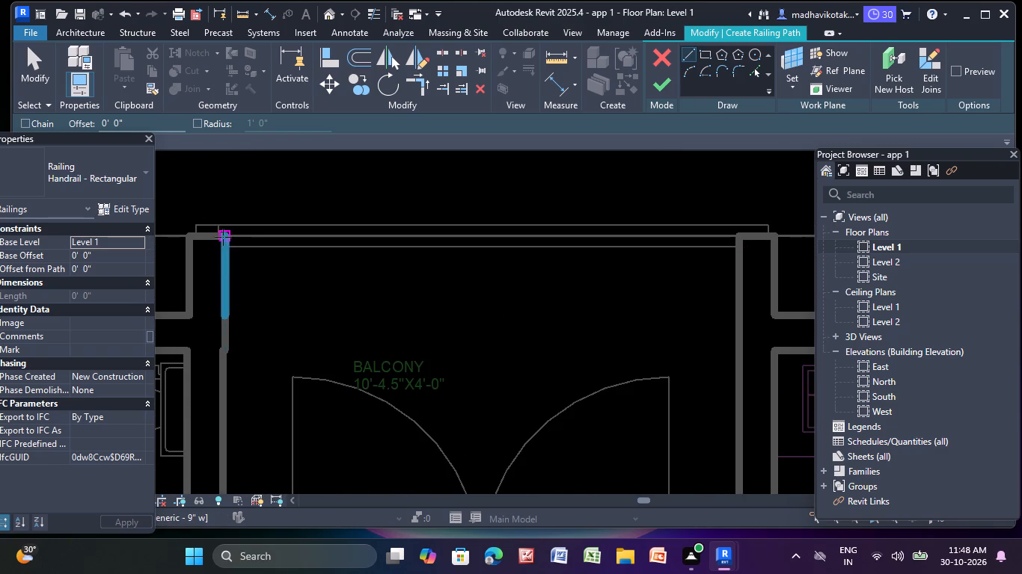
click(221, 235)
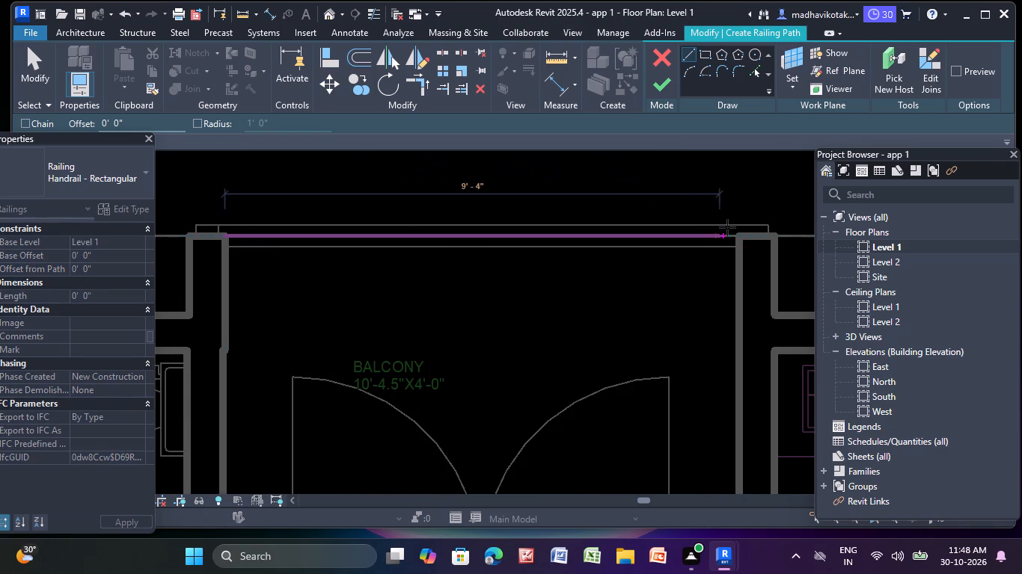
click(742, 236)
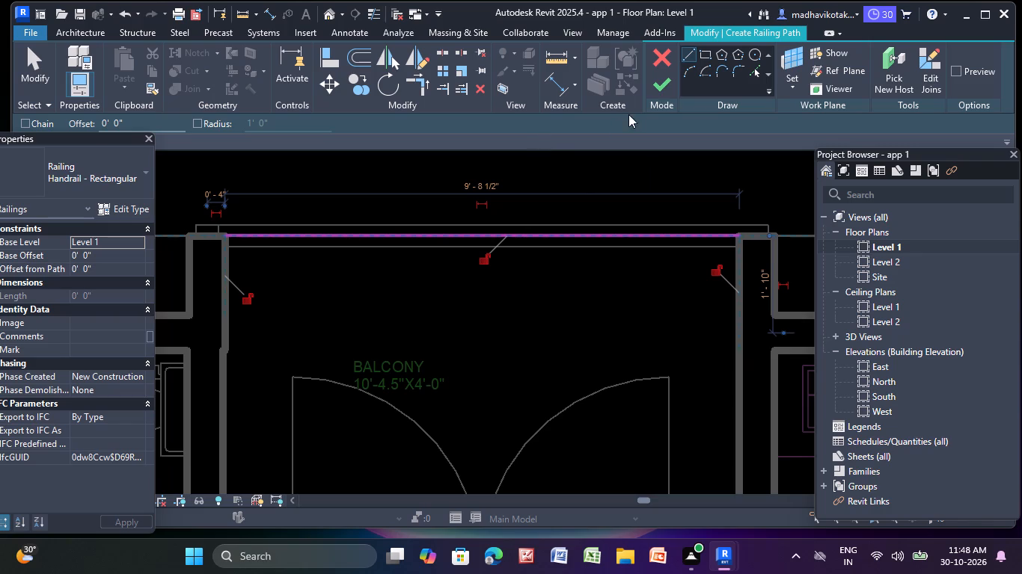
click(658, 78)
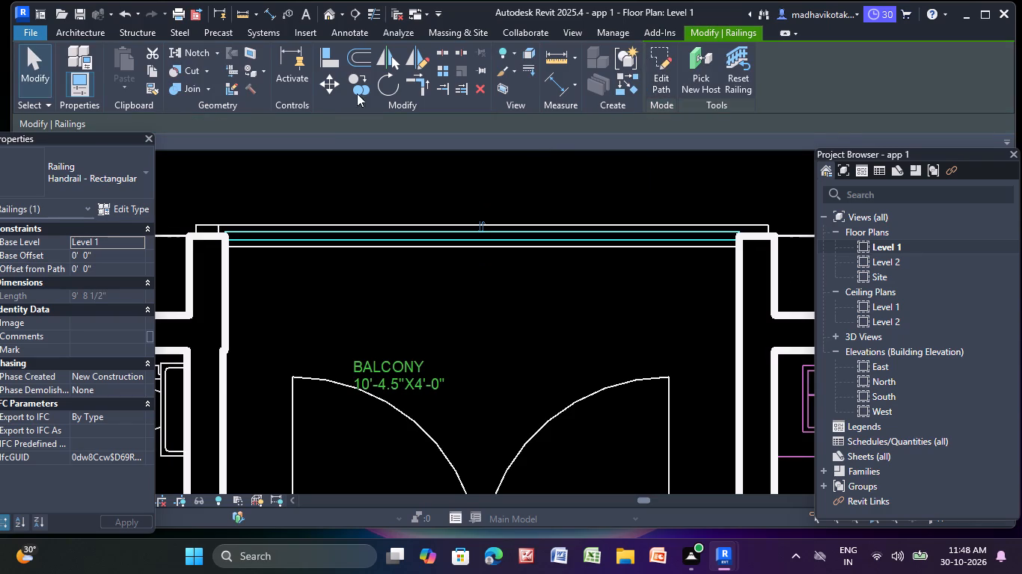
Create a straight railing about 4'-3" long along the outer edge of the upper-left bedroom's balcony, between its two walls.
click(91, 34)
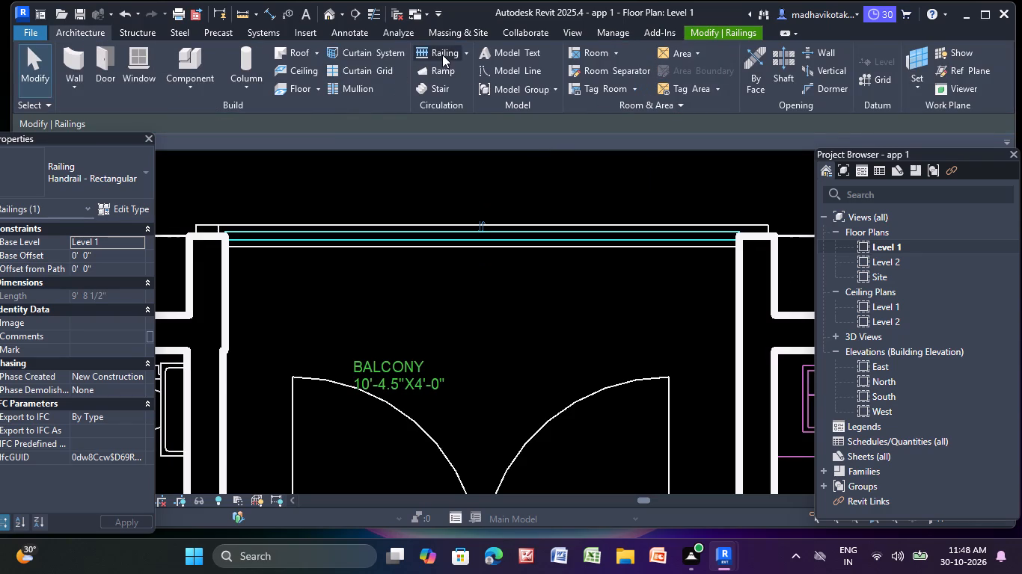
click(442, 55)
scroll(447, 241, down, 5)
middle_drag(433, 283, 599, 135)
scroll(462, 225, down, 3)
middle_drag(452, 238, 624, 229)
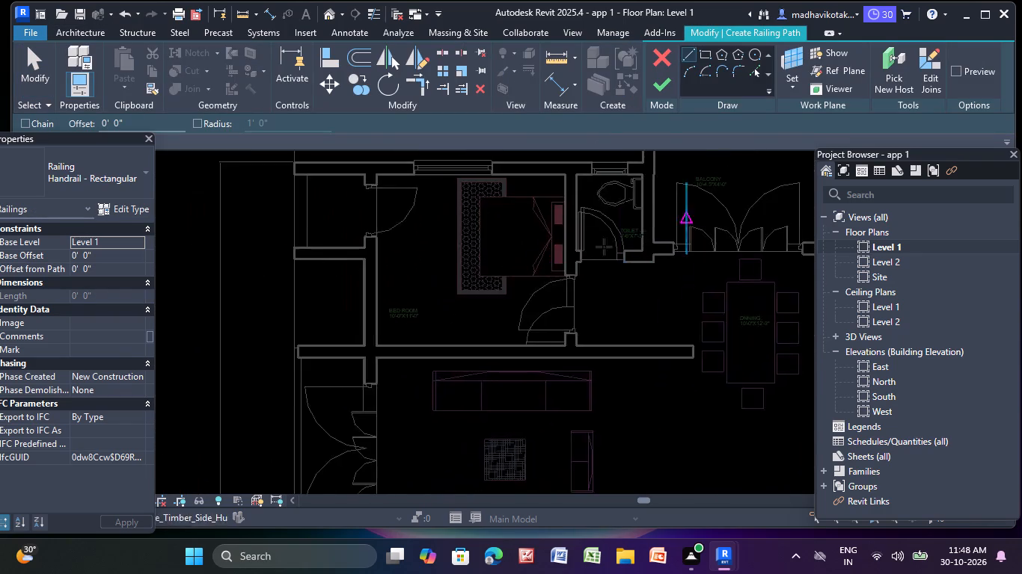
scroll(507, 268, down, 2)
middle_drag(507, 268, 537, 262)
scroll(367, 202, up, 7)
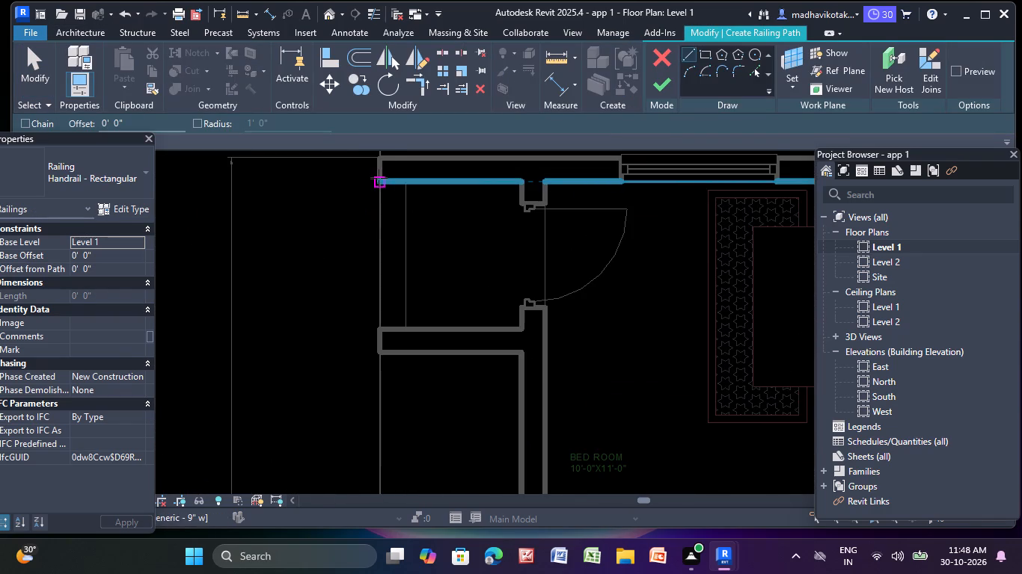
click(379, 178)
click(382, 327)
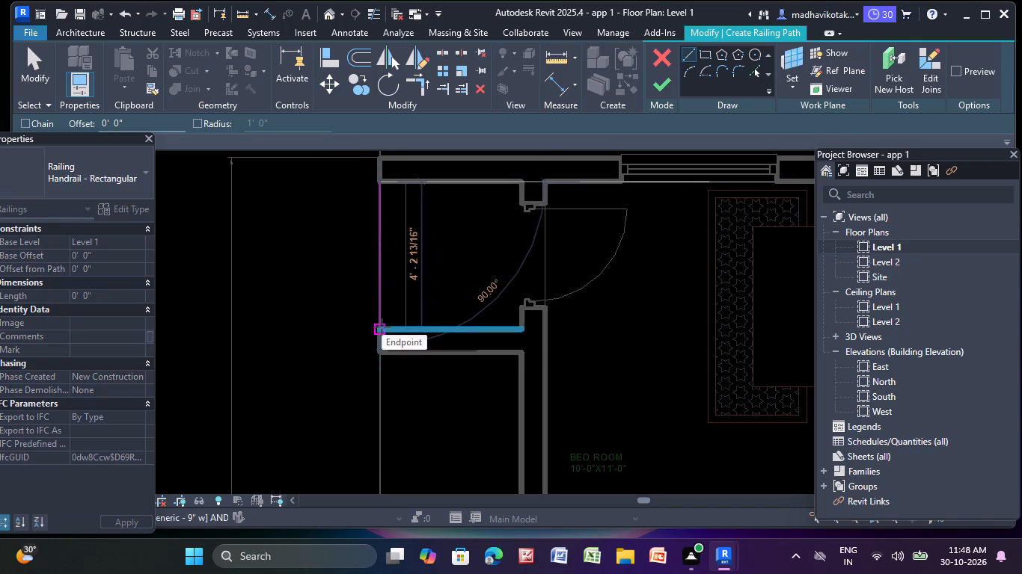
click(667, 87)
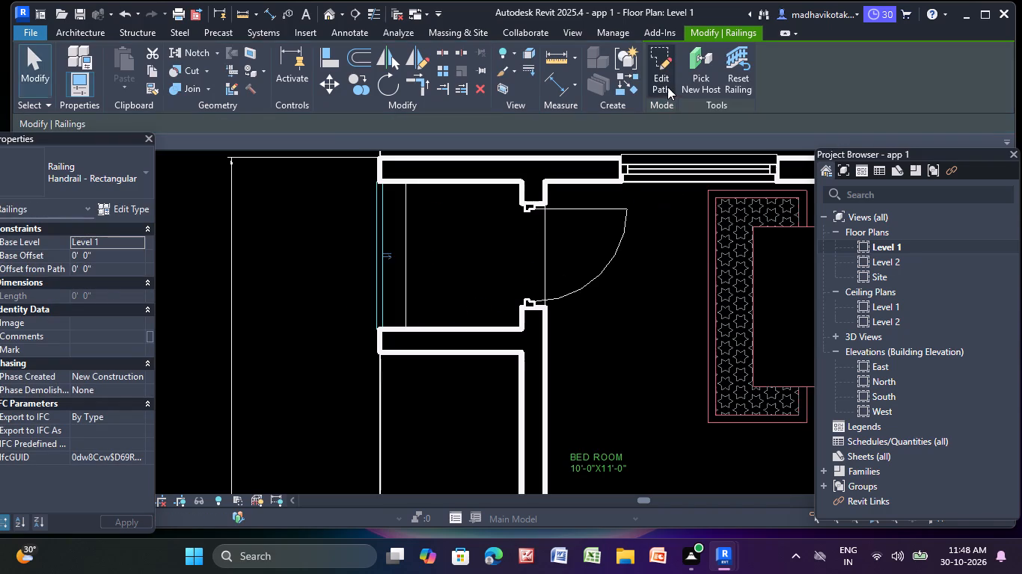
Create a straight railing about 10'-11" long along the outer edge of the upper living room's balcony, between its side walls.
click(74, 29)
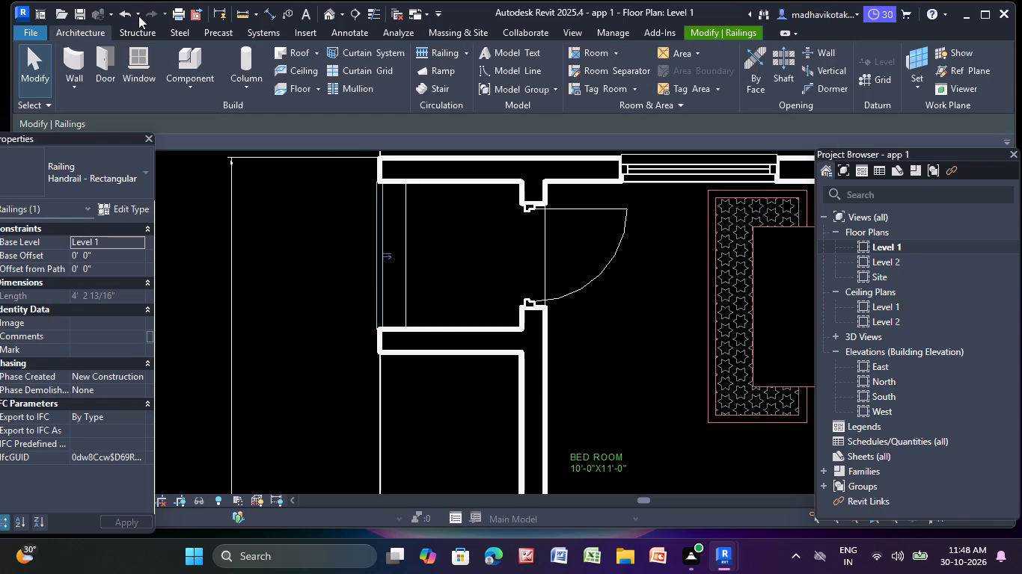
click(451, 48)
scroll(429, 178, down, 5)
middle_drag(432, 226, 357, 58)
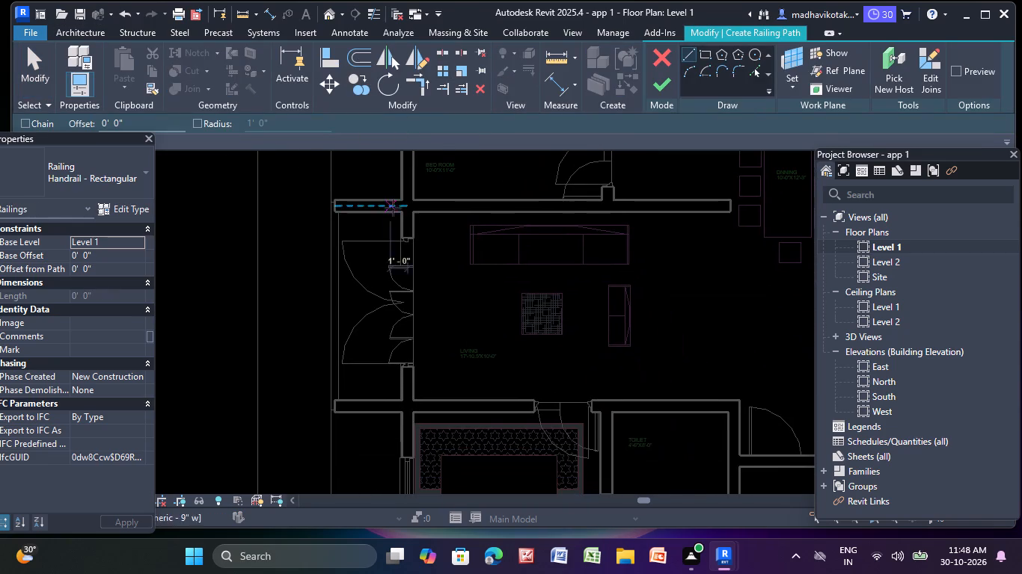
middle_drag(388, 224, 390, 231)
scroll(373, 234, up, 2)
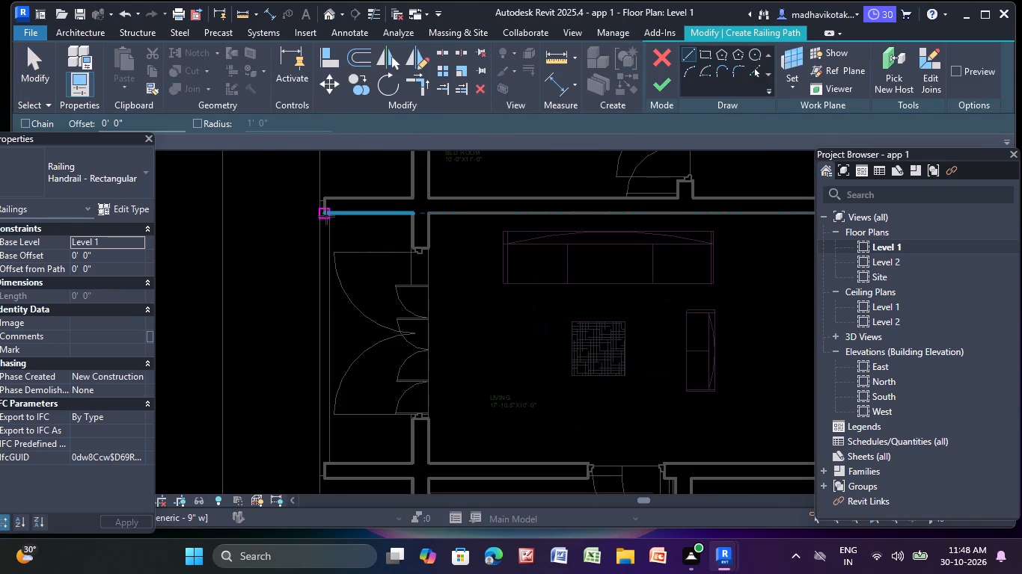
click(325, 212)
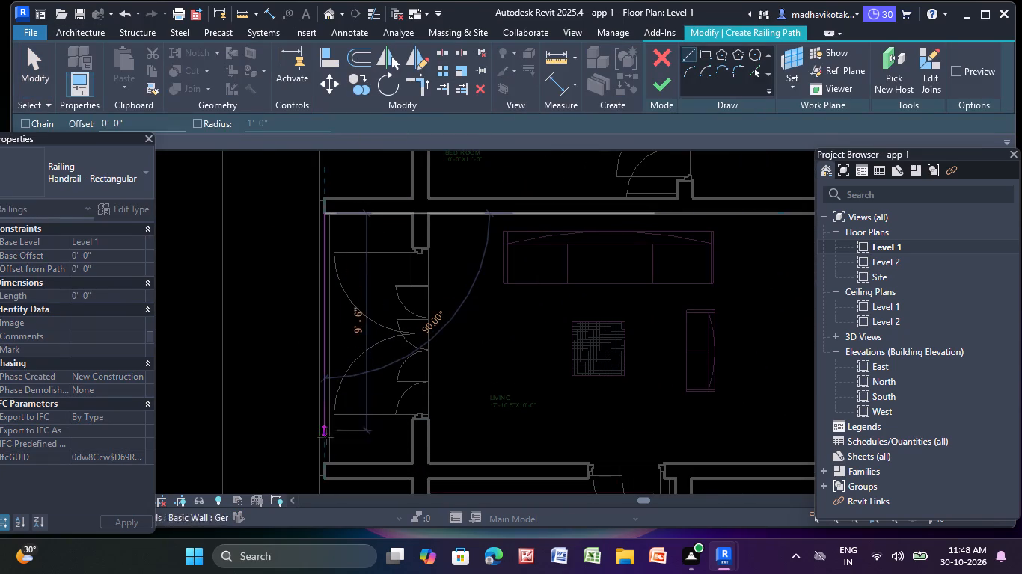
click(321, 462)
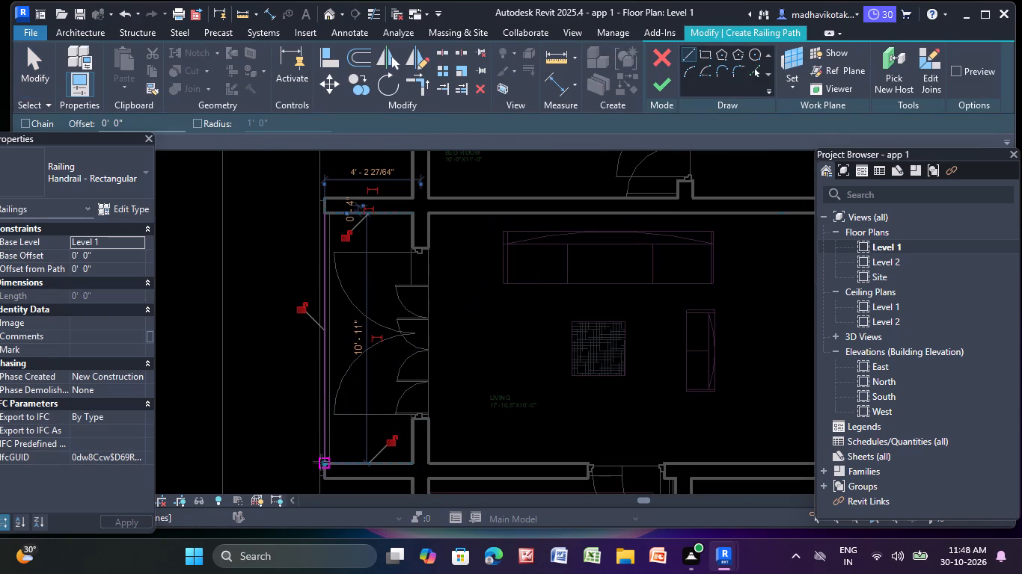
click(661, 91)
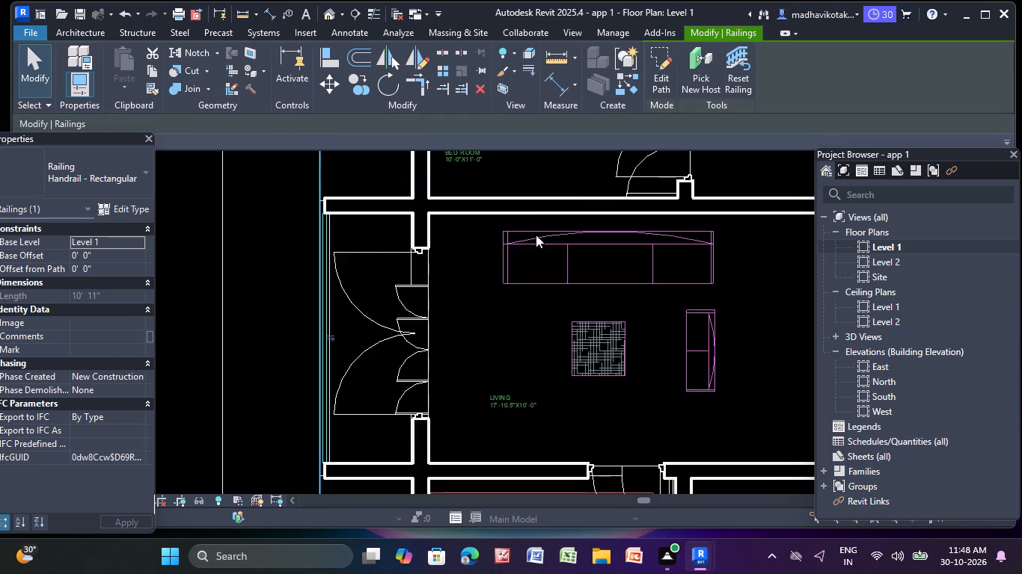
Create a straight railing about 11'-2" long along the outer edge of the lower living room's balcony.
scroll(508, 272, down, 3)
middle_drag(480, 313, 397, 219)
click(58, 28)
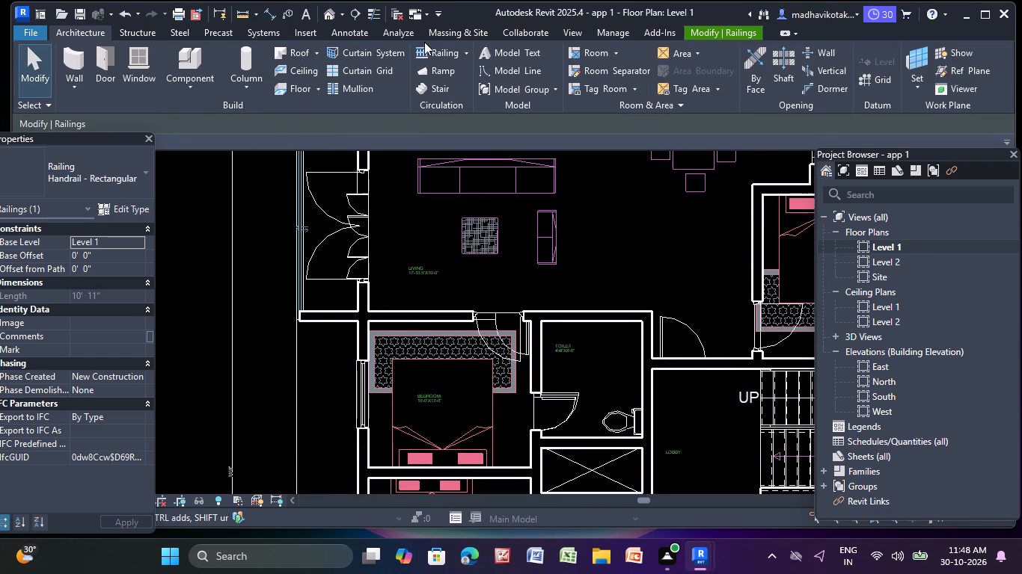
click(451, 53)
scroll(391, 241, down, 4)
middle_drag(359, 311, 322, 134)
scroll(279, 294, up, 4)
middle_drag(326, 333, 322, 266)
scroll(294, 247, up, 4)
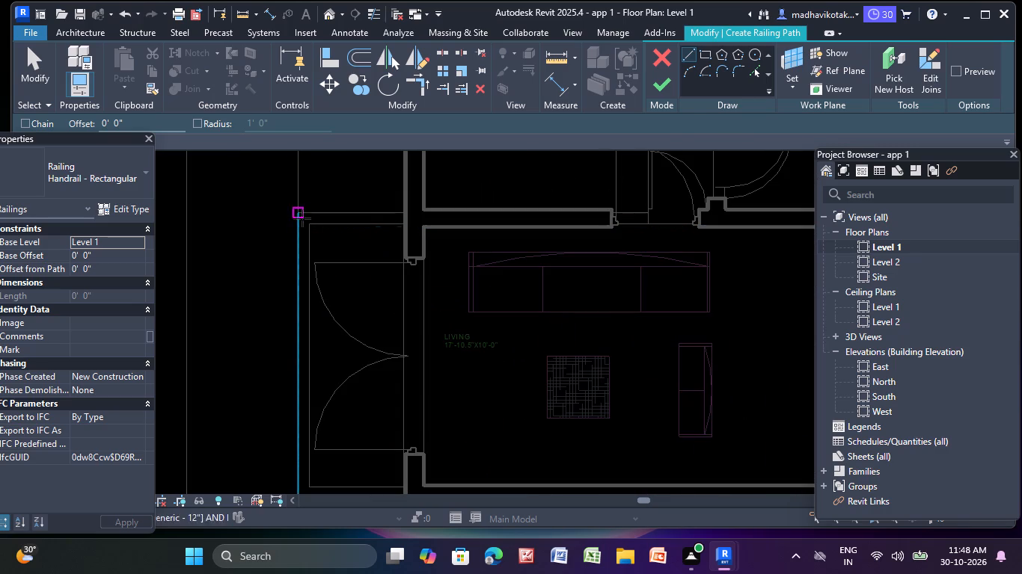
click(301, 210)
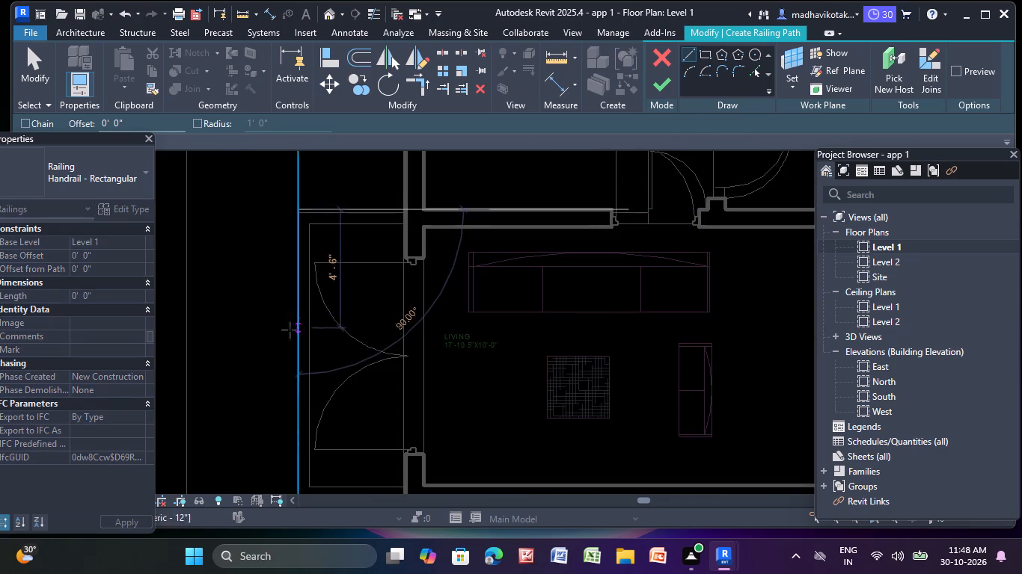
middle_drag(289, 330, 279, 227)
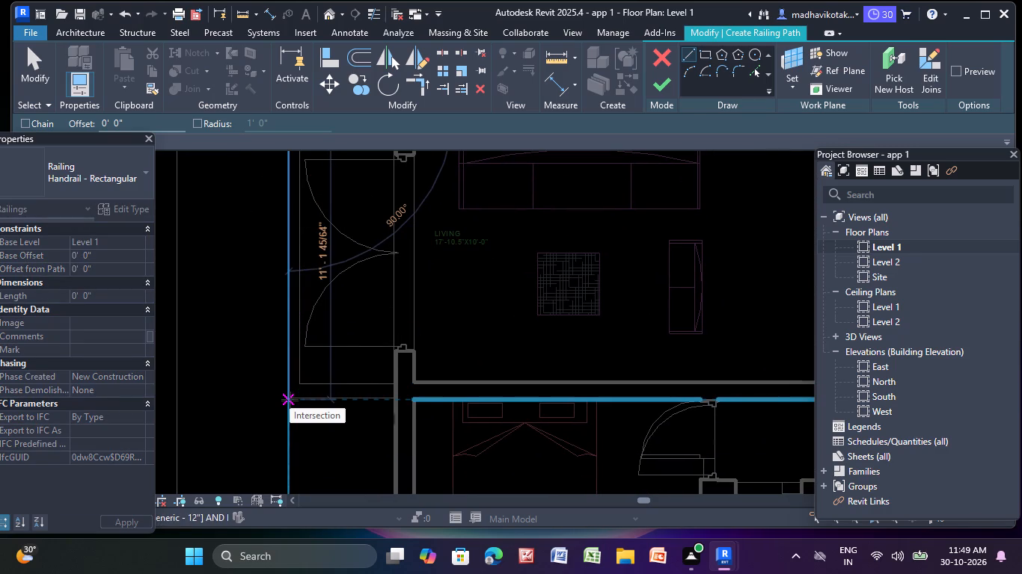
click(290, 400)
scroll(343, 324, up, 4)
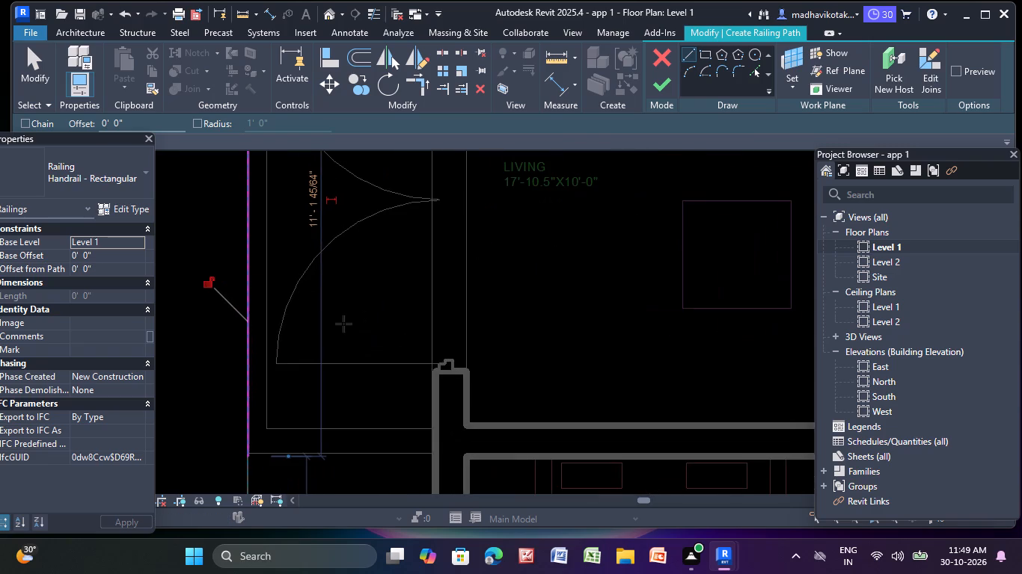
click(657, 86)
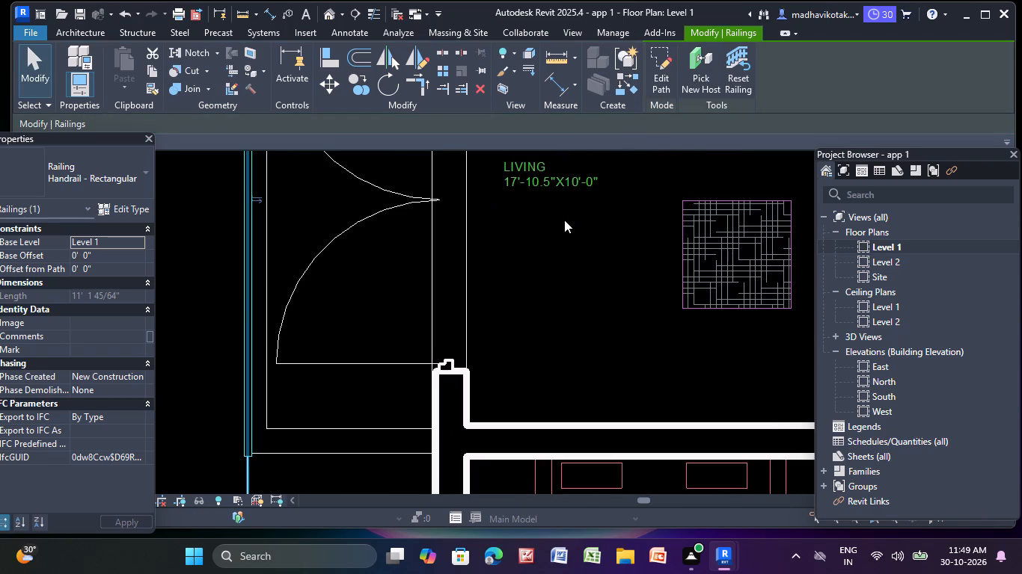
Start a railing path at the lower-left bedroom's balcony with a 4 1/2" segment from the upper wall's corner to the outer boundary line.
scroll(563, 220, down, 6)
middle_drag(536, 294, 486, 233)
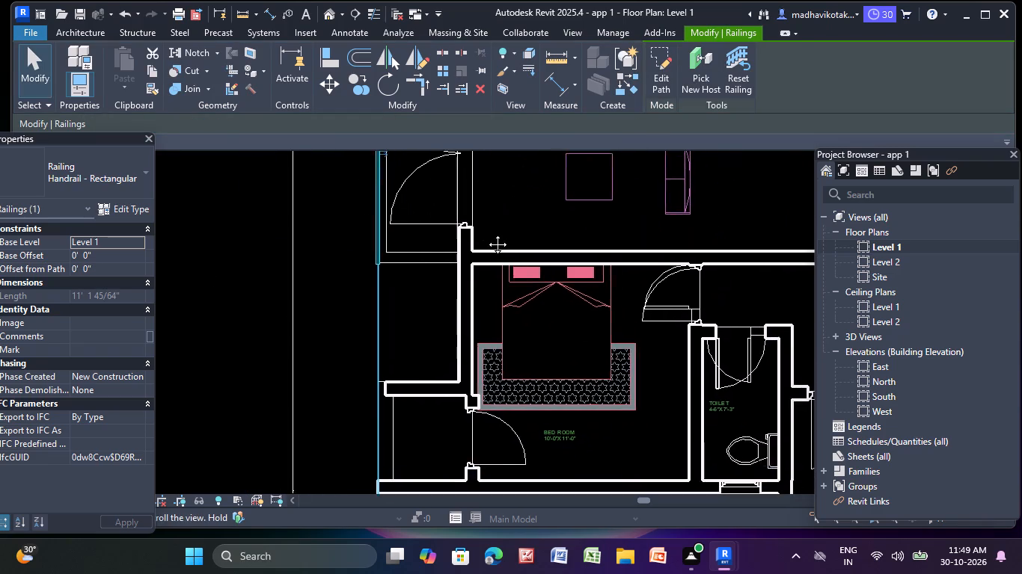
middle_drag(486, 233, 486, 232)
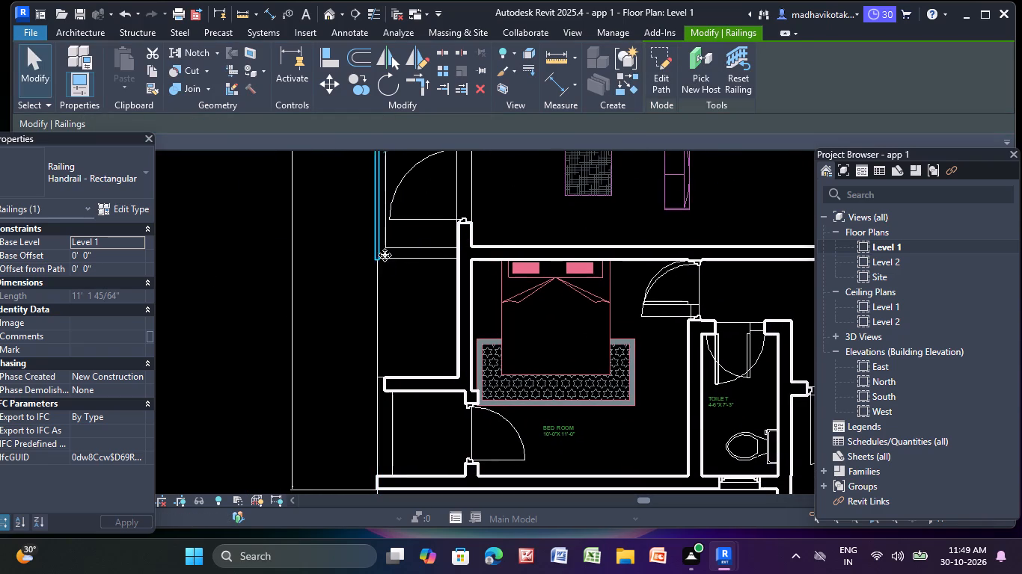
click(76, 35)
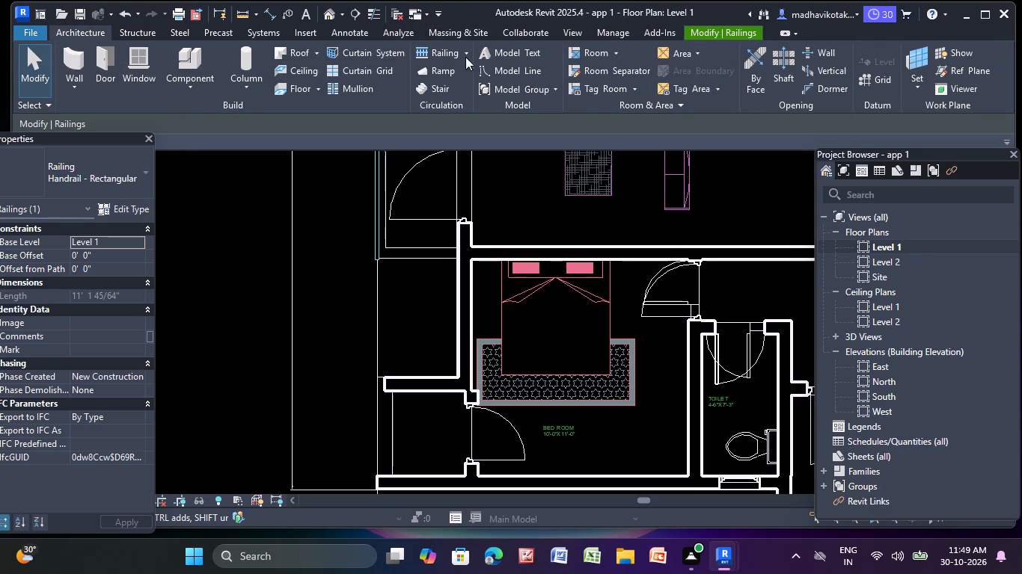
click(438, 52)
scroll(512, 256, down, 3)
middle_drag(498, 294, 433, 178)
scroll(409, 248, up, 3)
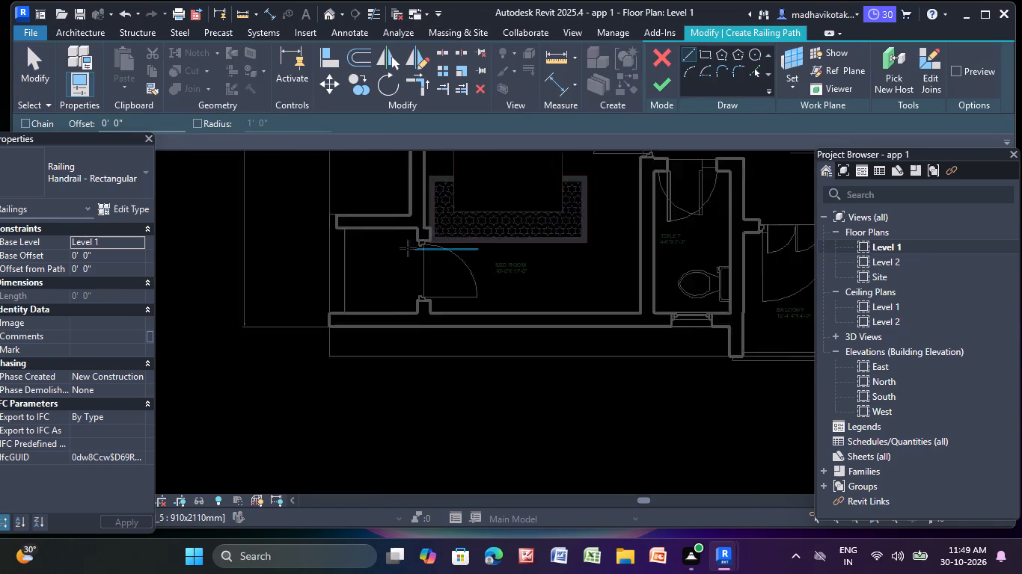
scroll(408, 248, up, 3)
click(299, 217)
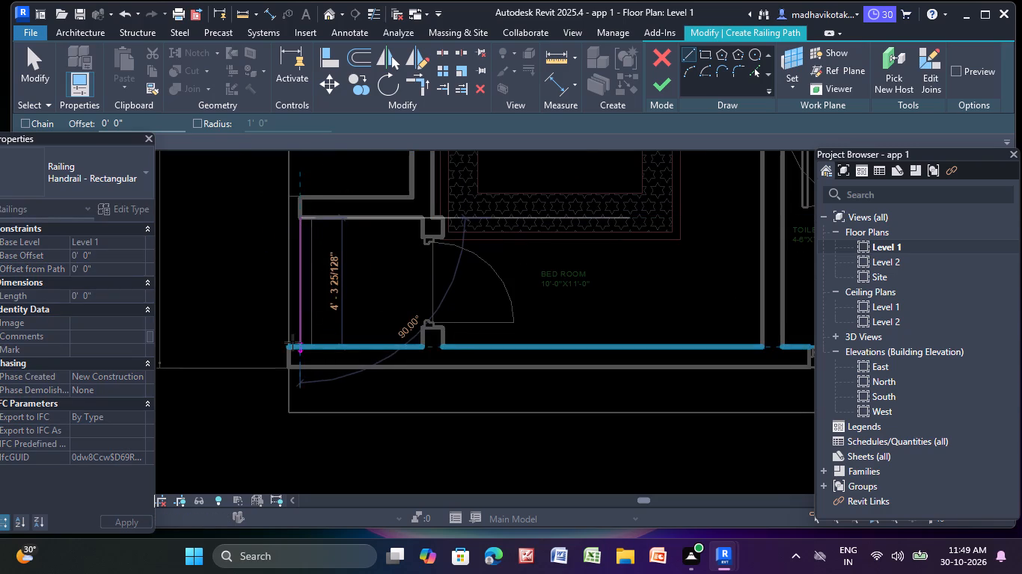
key(Escape)
scroll(299, 195, up, 5)
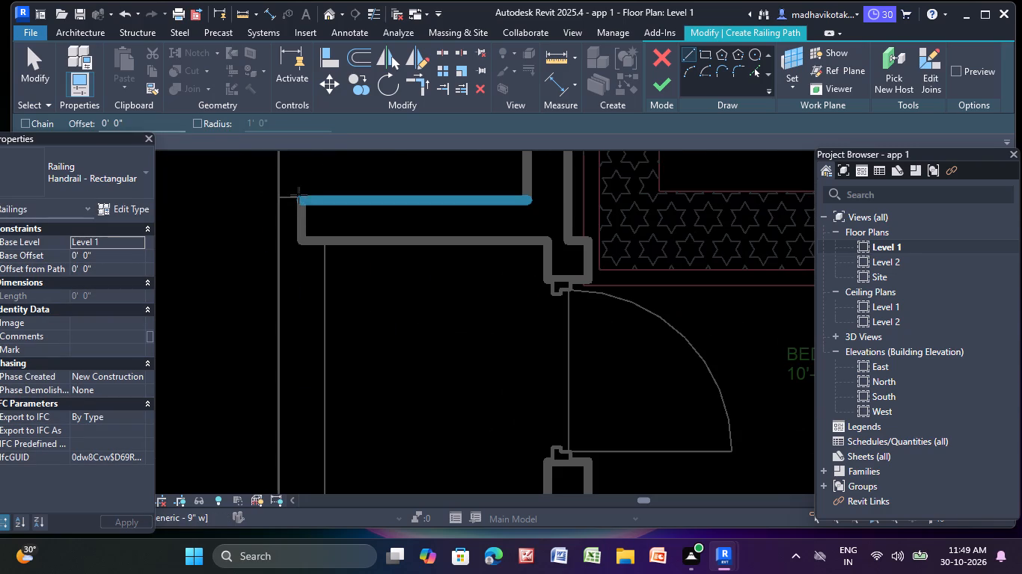
click(300, 198)
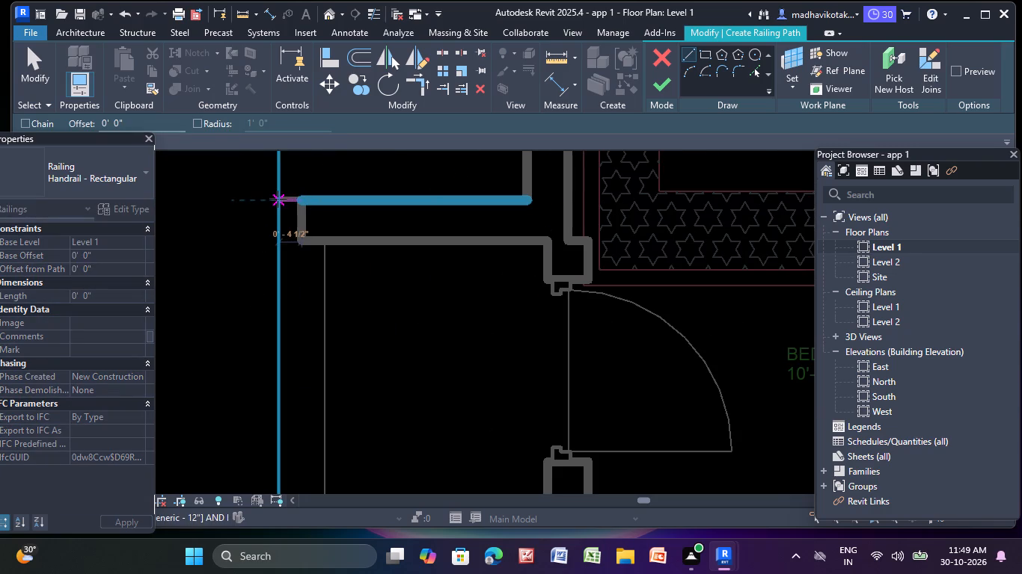
click(278, 199)
Draw a segment about 4'-9" long down the outer edge of the lower-left bedroom's balcony to the lower wall, and finish the railing.
middle_drag(278, 229, 282, 113)
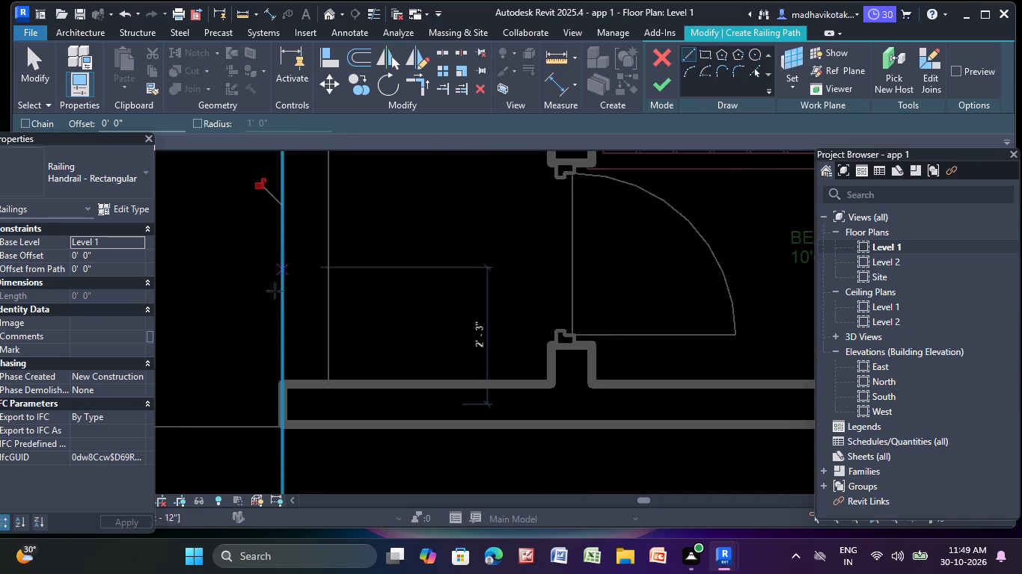
click(285, 382)
key(Escape)
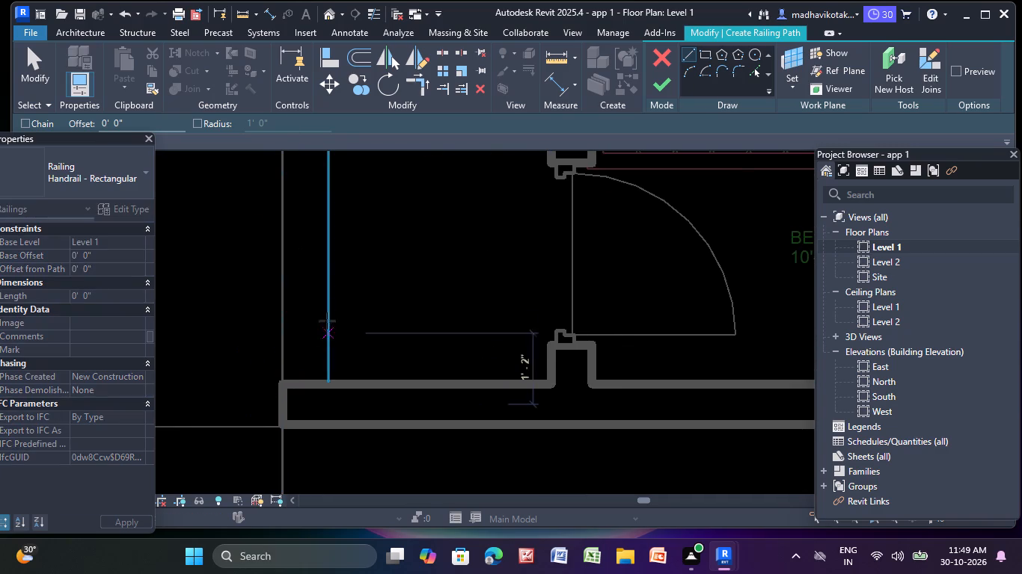
scroll(329, 315, down, 5)
middle_drag(329, 315, 353, 376)
scroll(302, 274, up, 5)
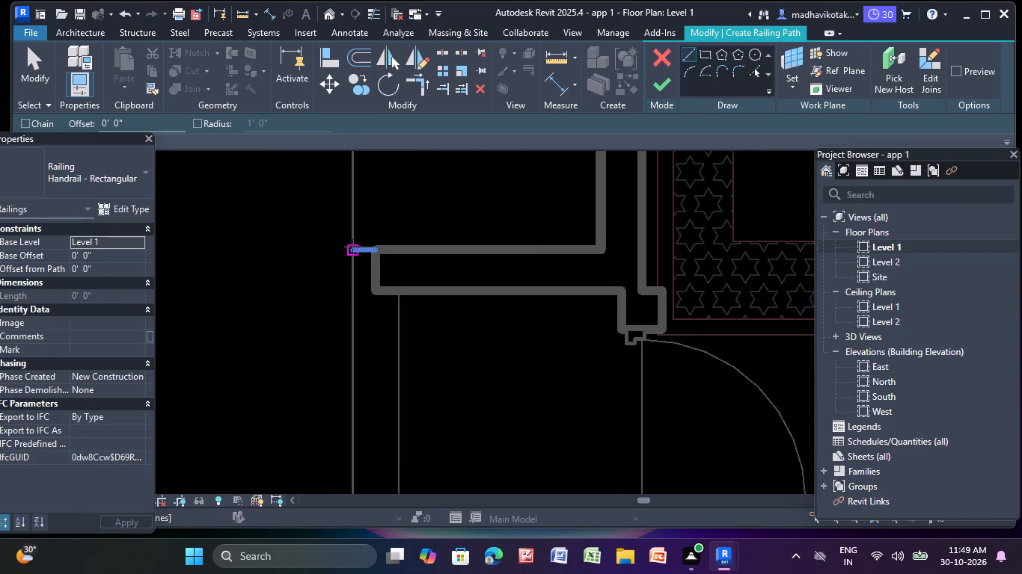
click(351, 247)
middle_drag(349, 407, 382, 235)
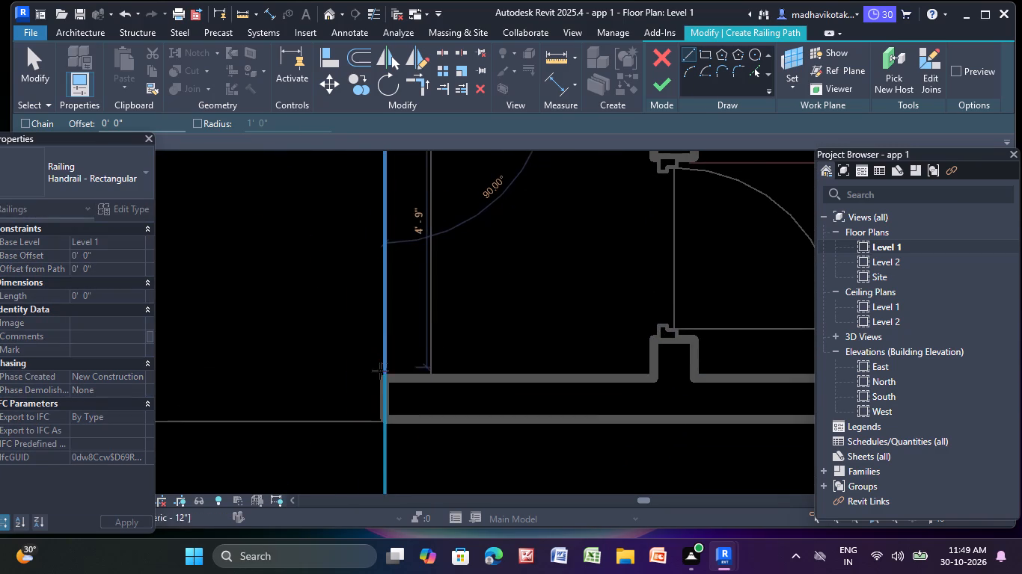
click(384, 374)
drag(662, 87, 669, 81)
key(Escape)
Open the default 3D view and examine the balcony railings and the exposed floor edge along the facade.
scroll(527, 218, down, 5)
middle_drag(505, 256, 364, 319)
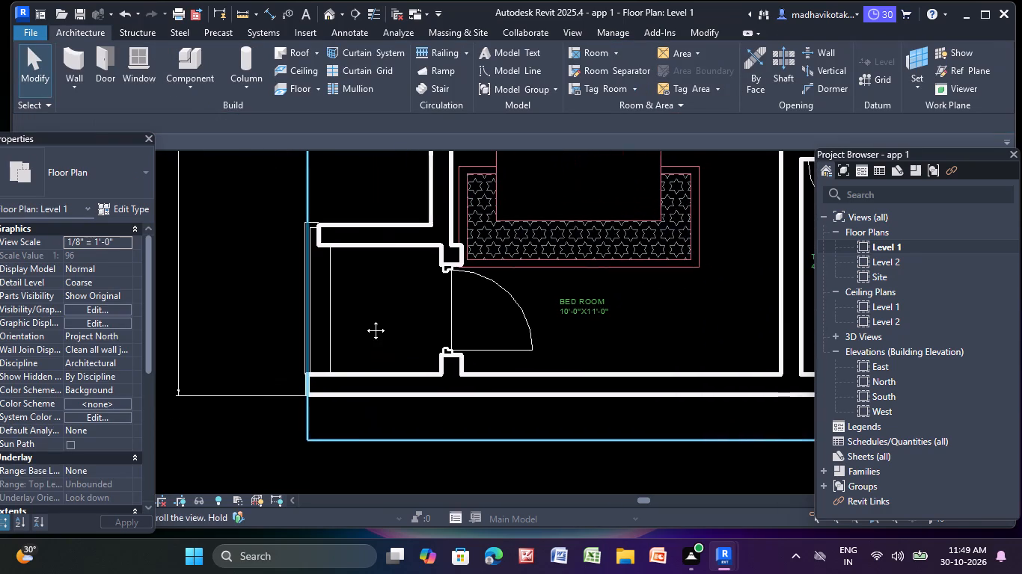
middle_drag(364, 319, 362, 319)
scroll(355, 303, down, 5)
middle_drag(355, 303, 346, 368)
scroll(371, 325, down, 1)
middle_drag(371, 325, 371, 333)
scroll(379, 318, down, 1)
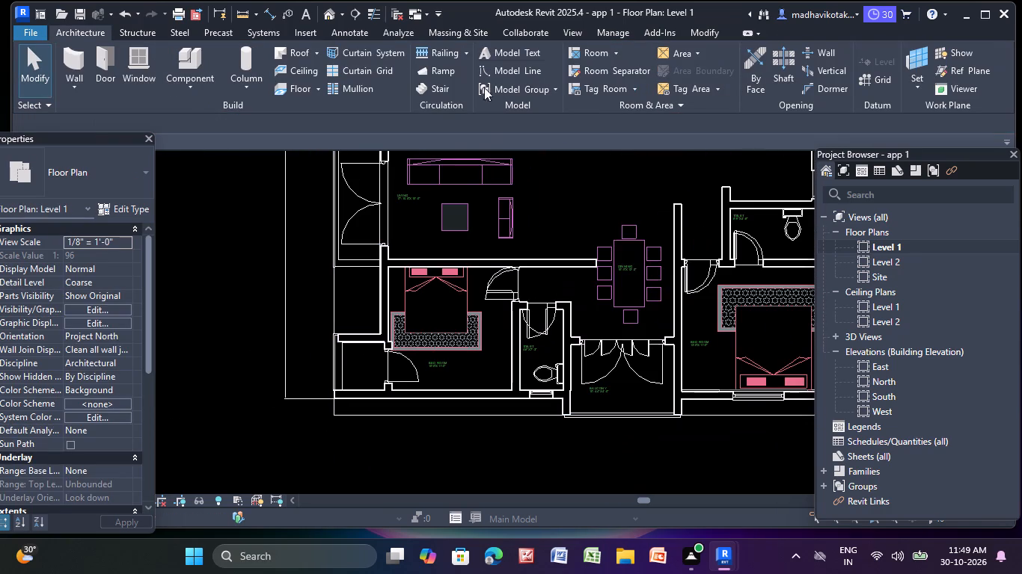
click(333, 13)
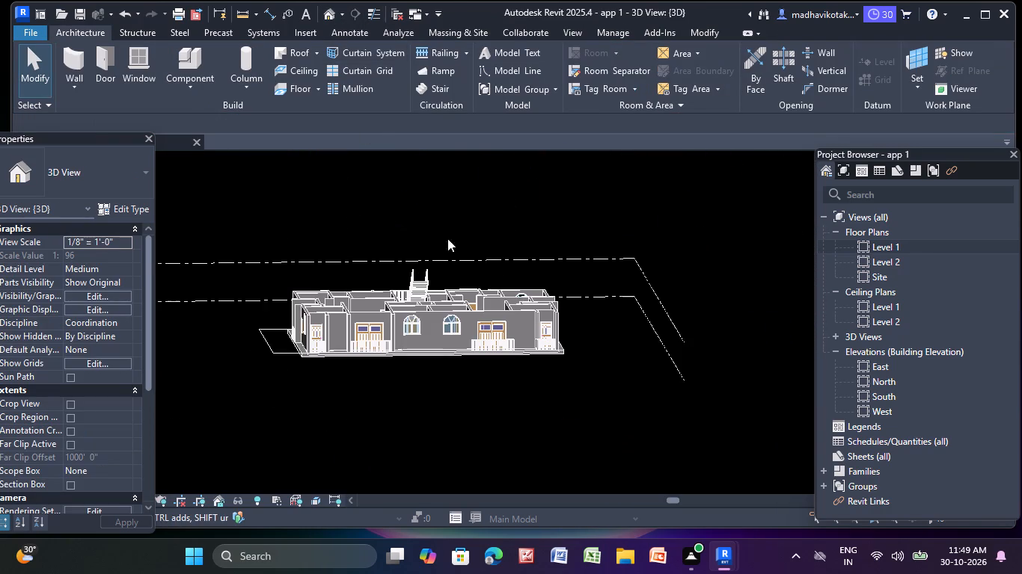
shift+middle_drag(513, 276, 491, 298)
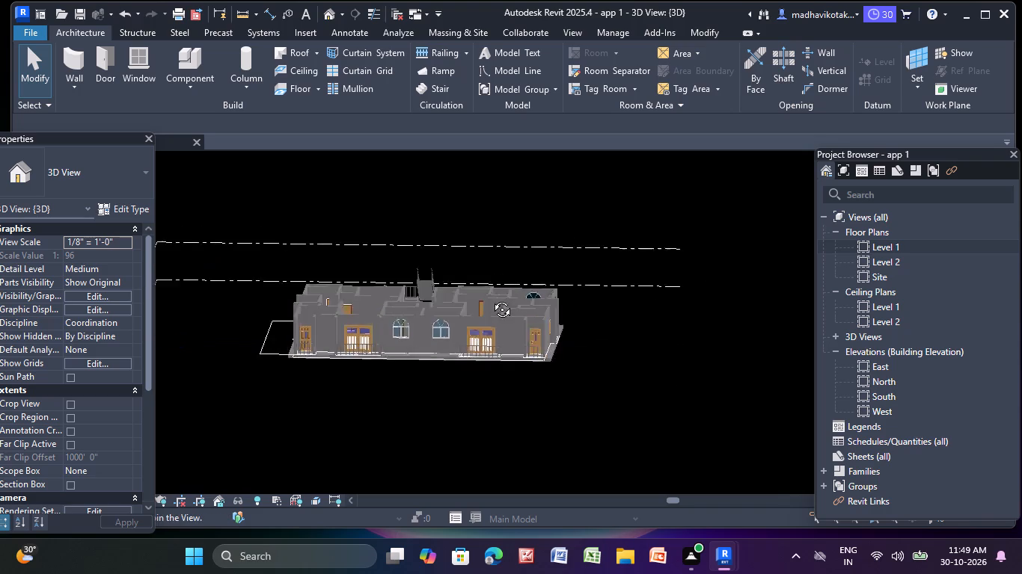
shift+middle_drag(491, 298, 462, 315)
scroll(393, 329, up, 10)
middle_drag(305, 386, 324, 366)
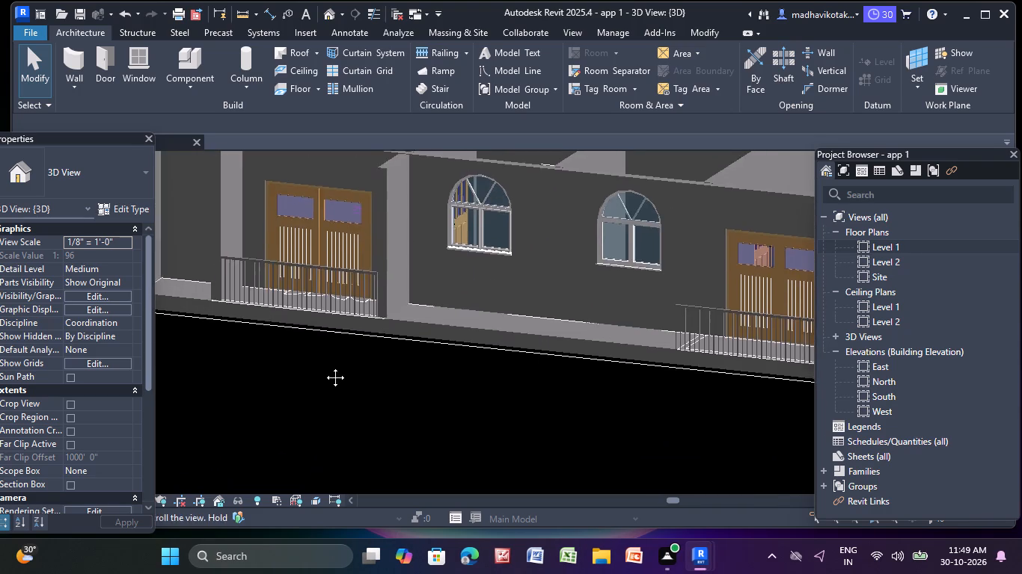
middle_drag(324, 366, 325, 365)
shift+middle_drag(364, 331, 329, 394)
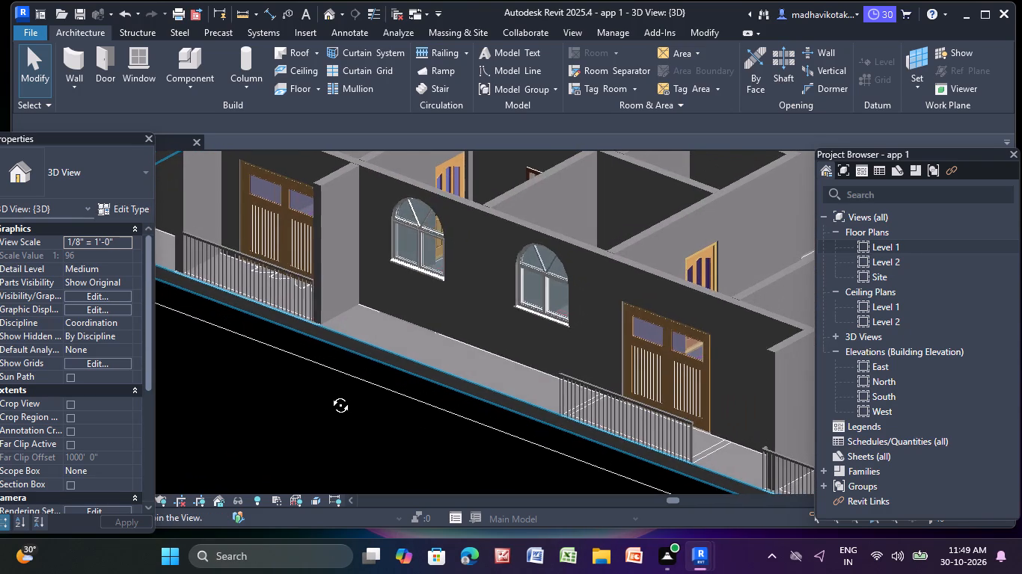
shift+middle_drag(329, 394, 444, 371)
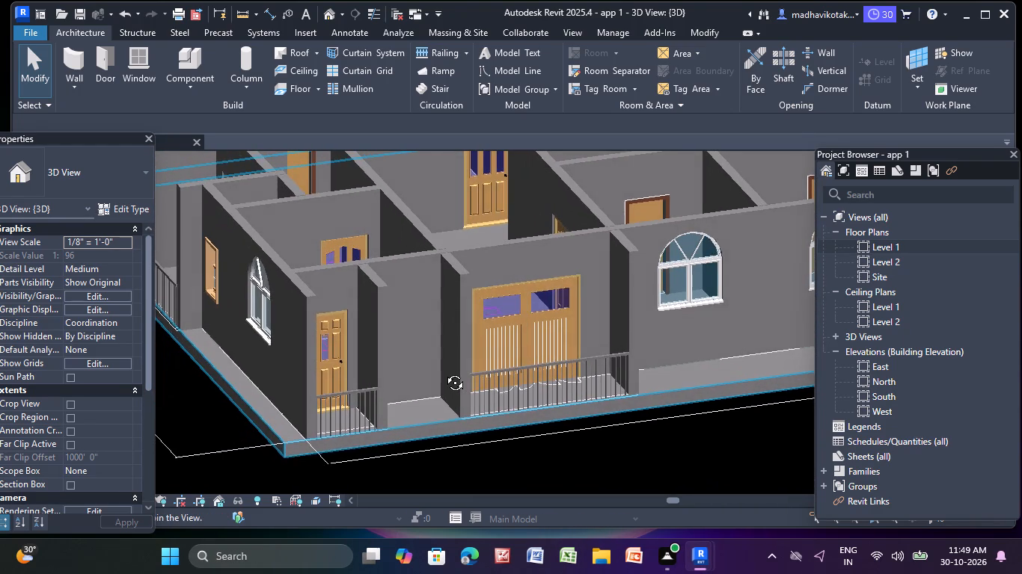
shift+middle_drag(444, 371, 441, 368)
scroll(423, 375, up, 3)
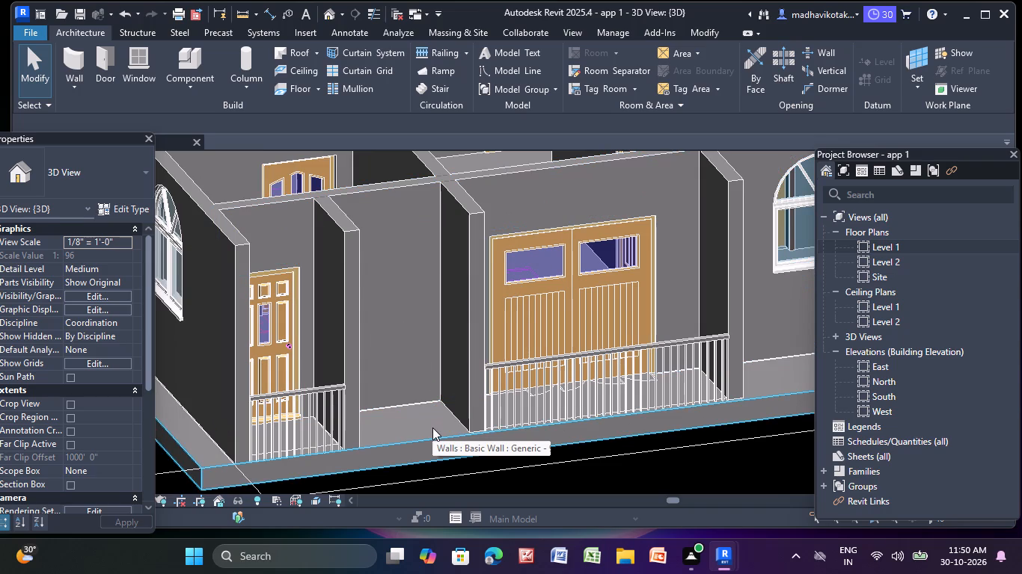
scroll(424, 399, down, 2)
middle_drag(424, 399, 373, 341)
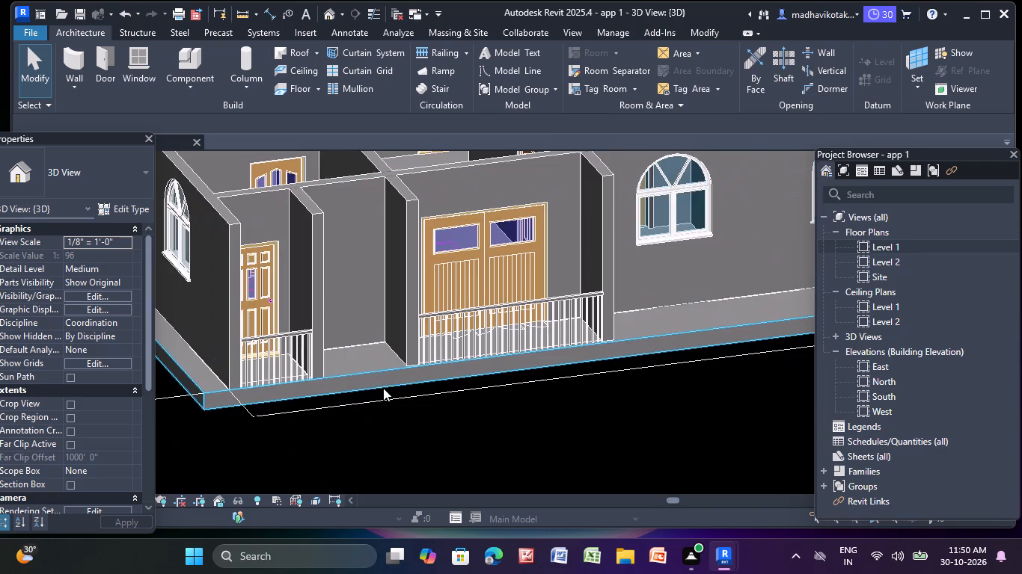
shift+middle_drag(374, 383, 359, 351)
middle_drag(358, 351, 365, 398)
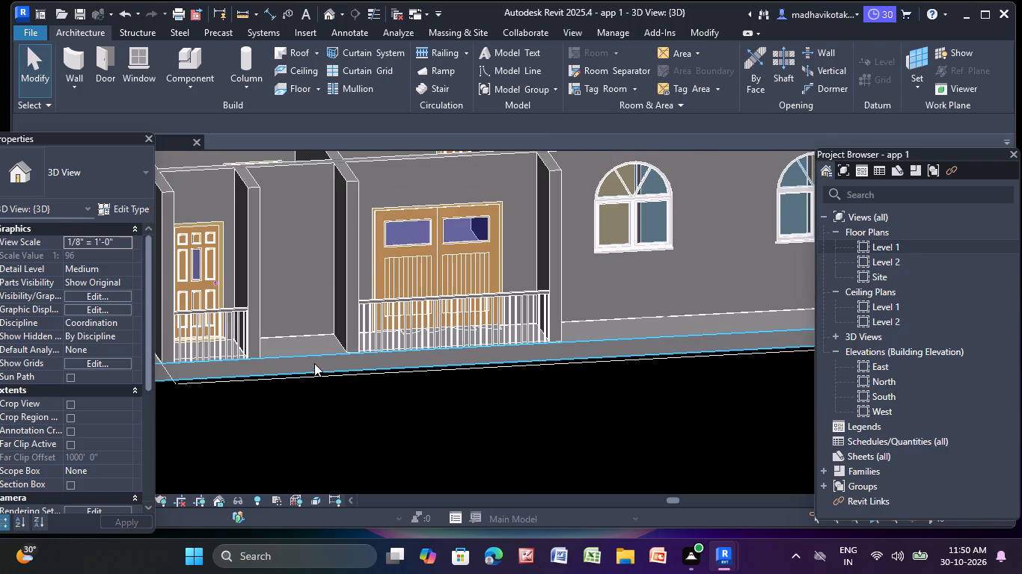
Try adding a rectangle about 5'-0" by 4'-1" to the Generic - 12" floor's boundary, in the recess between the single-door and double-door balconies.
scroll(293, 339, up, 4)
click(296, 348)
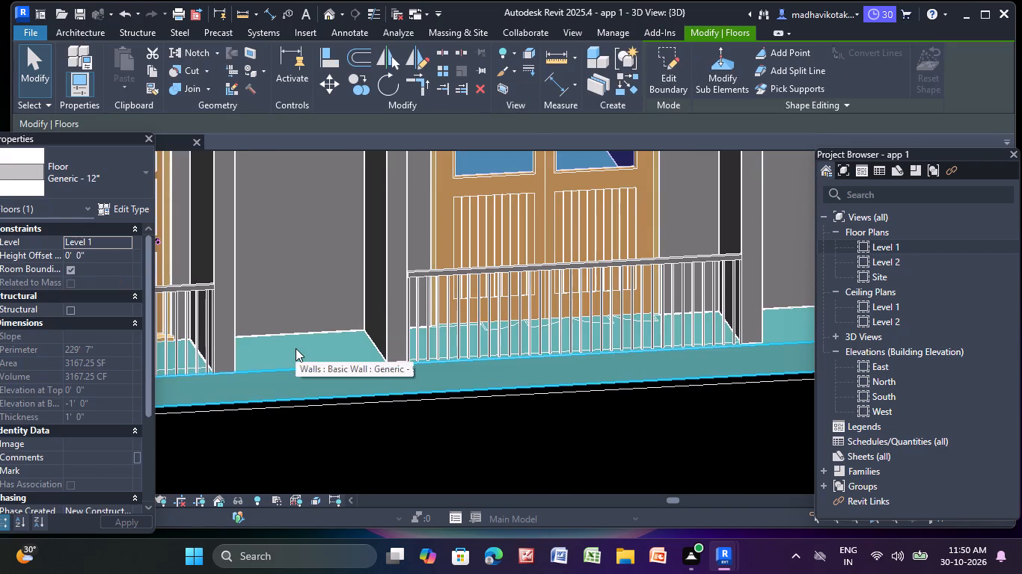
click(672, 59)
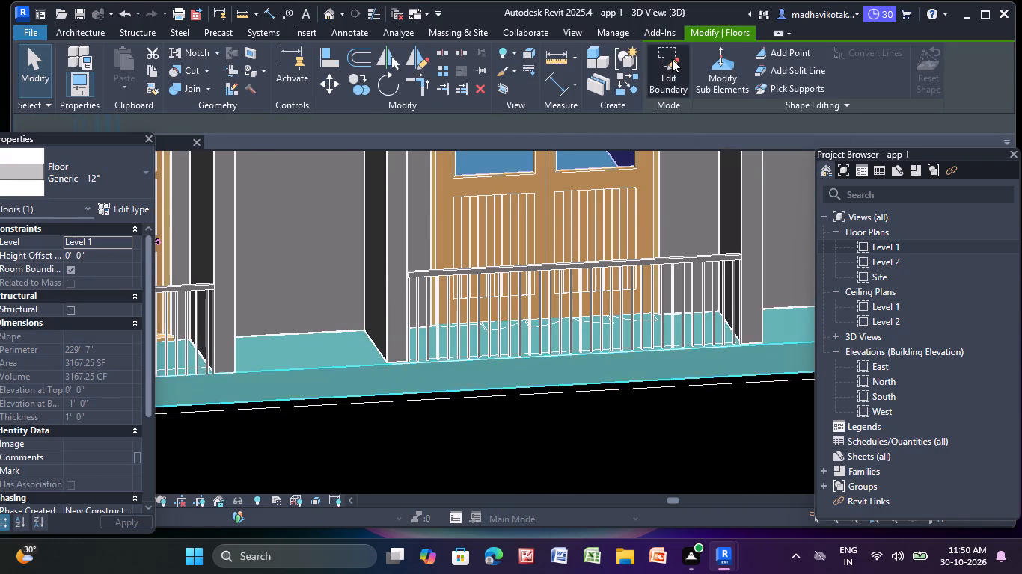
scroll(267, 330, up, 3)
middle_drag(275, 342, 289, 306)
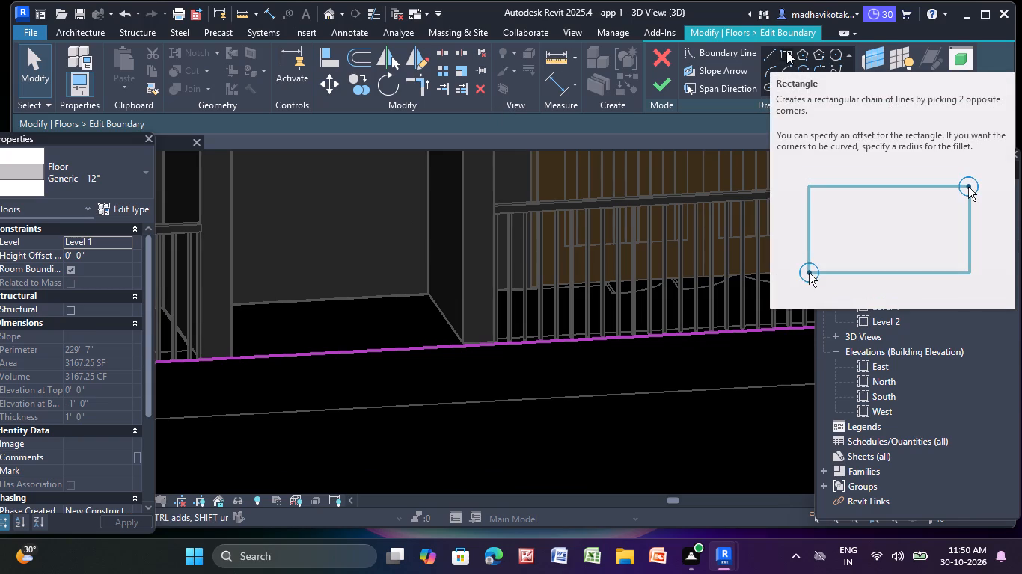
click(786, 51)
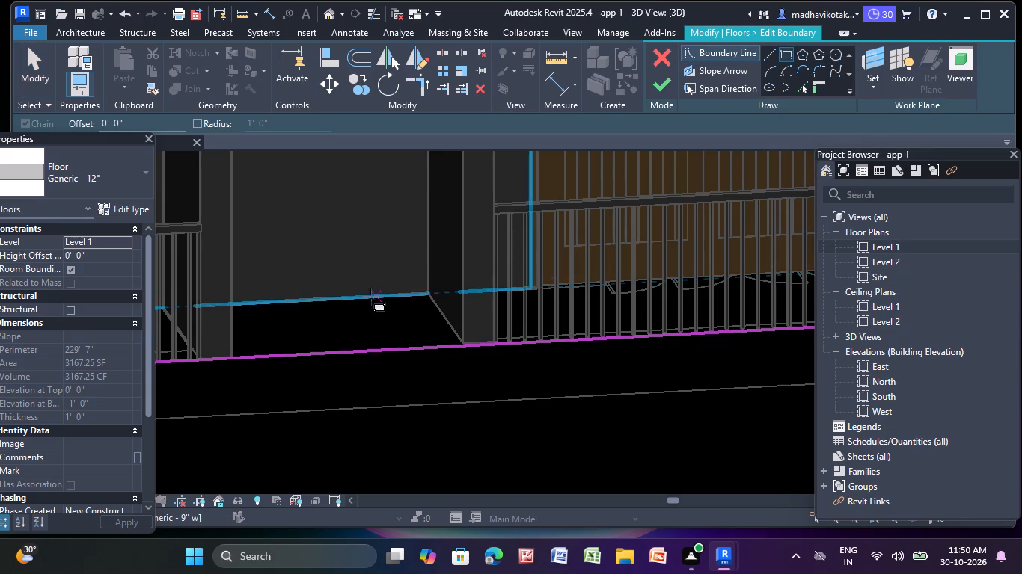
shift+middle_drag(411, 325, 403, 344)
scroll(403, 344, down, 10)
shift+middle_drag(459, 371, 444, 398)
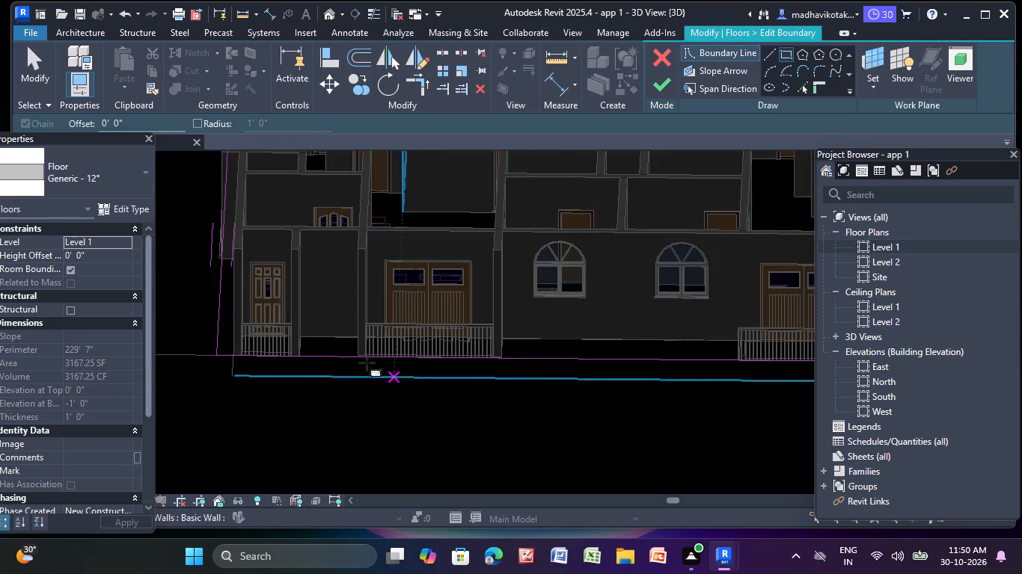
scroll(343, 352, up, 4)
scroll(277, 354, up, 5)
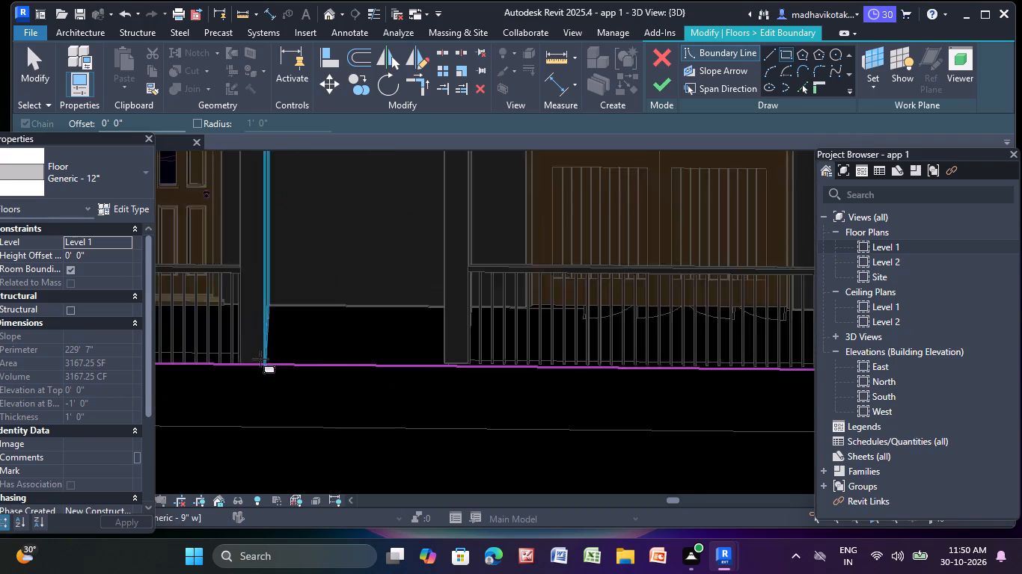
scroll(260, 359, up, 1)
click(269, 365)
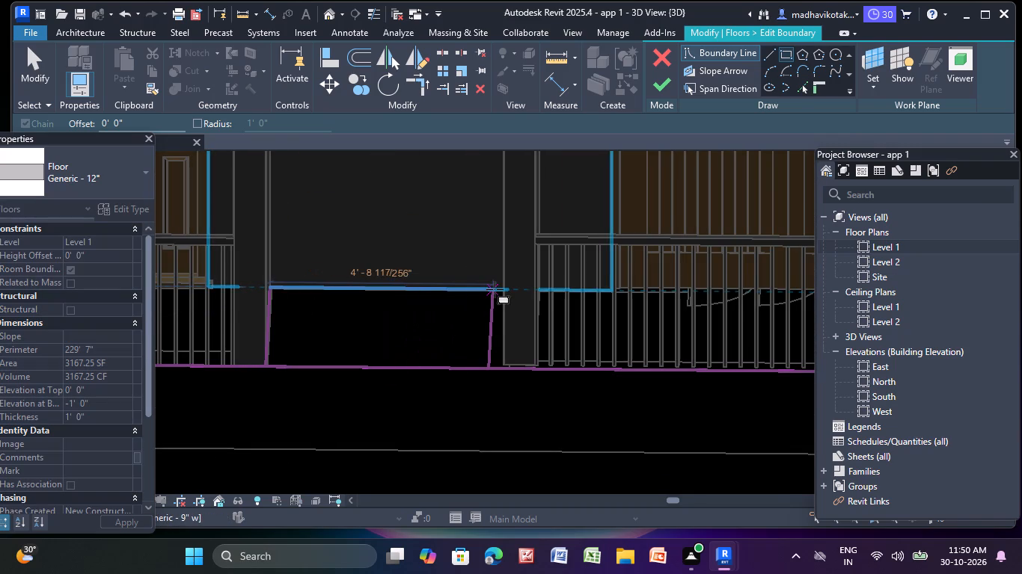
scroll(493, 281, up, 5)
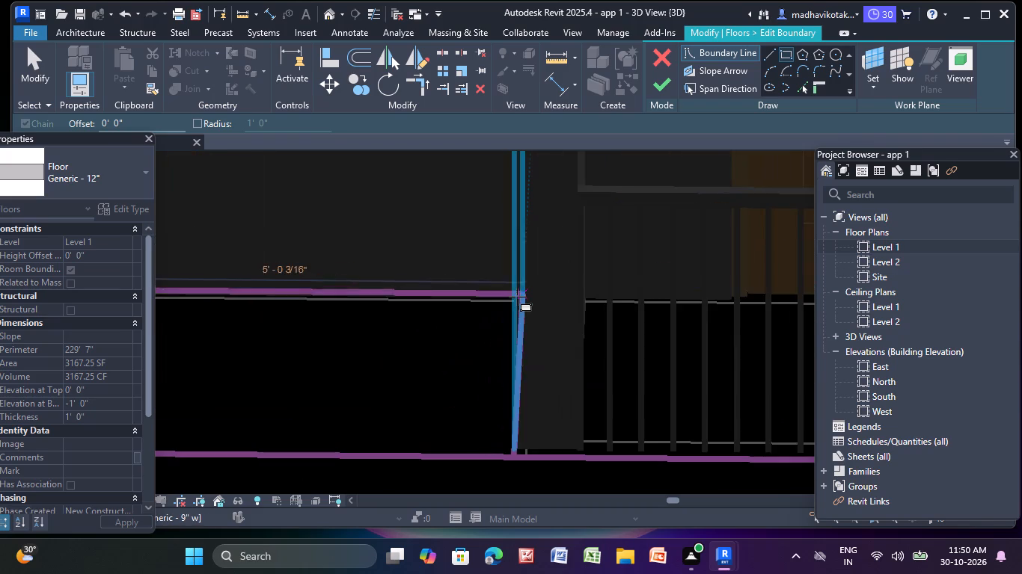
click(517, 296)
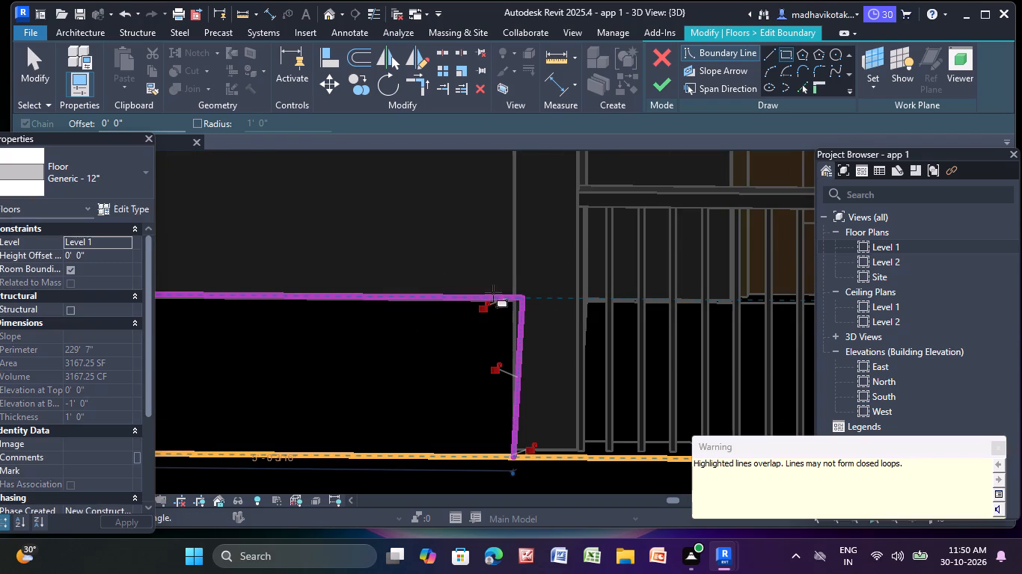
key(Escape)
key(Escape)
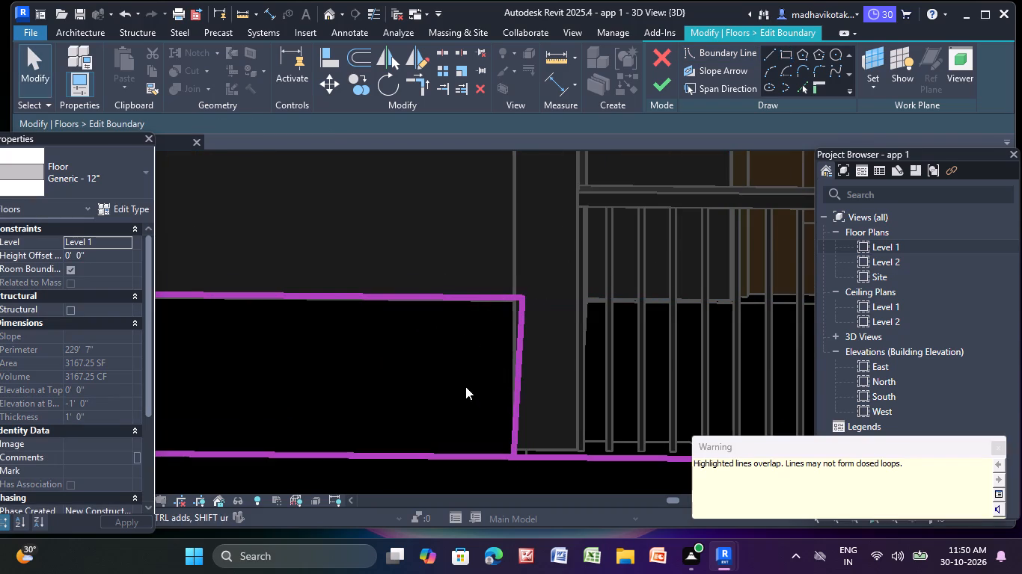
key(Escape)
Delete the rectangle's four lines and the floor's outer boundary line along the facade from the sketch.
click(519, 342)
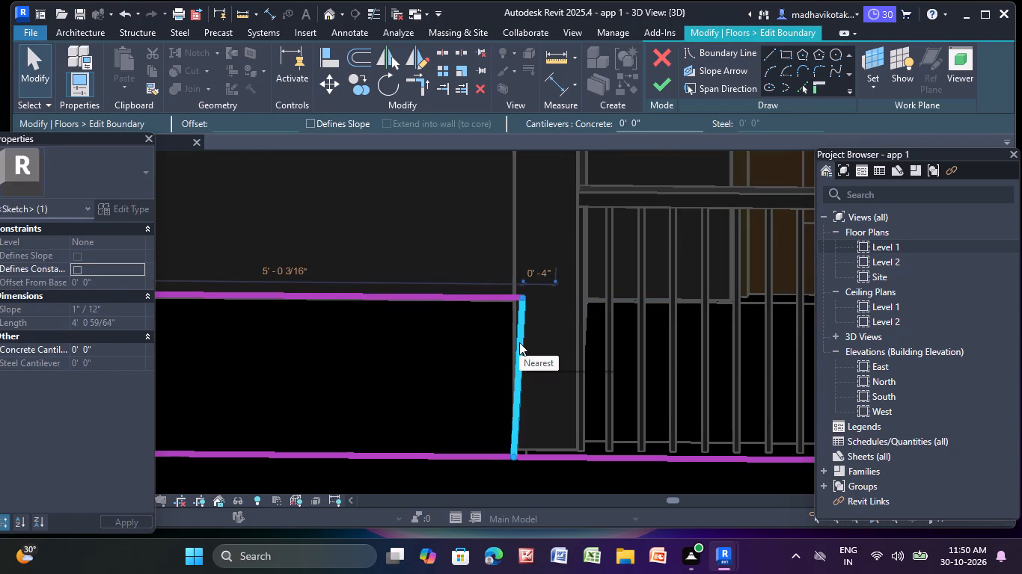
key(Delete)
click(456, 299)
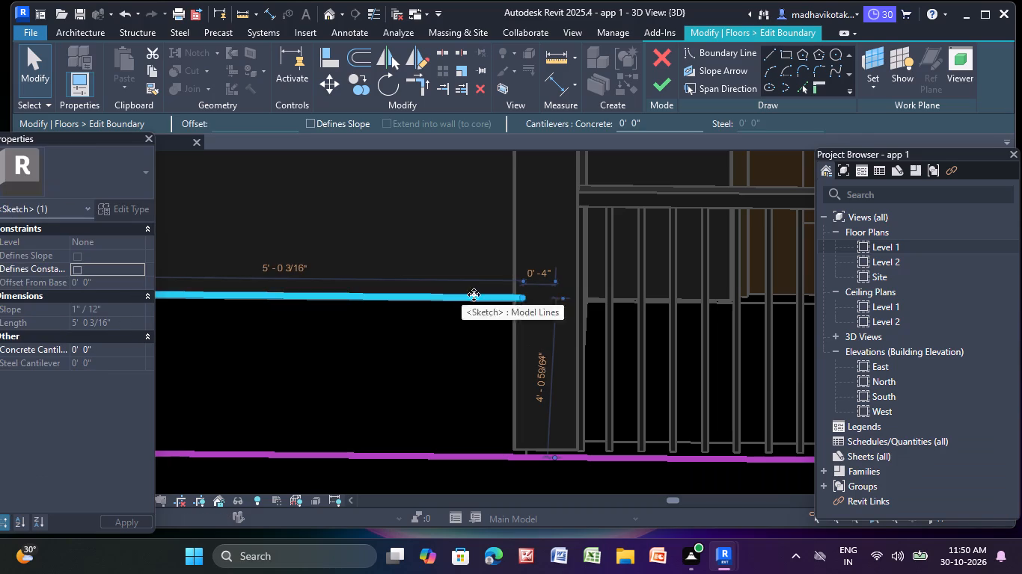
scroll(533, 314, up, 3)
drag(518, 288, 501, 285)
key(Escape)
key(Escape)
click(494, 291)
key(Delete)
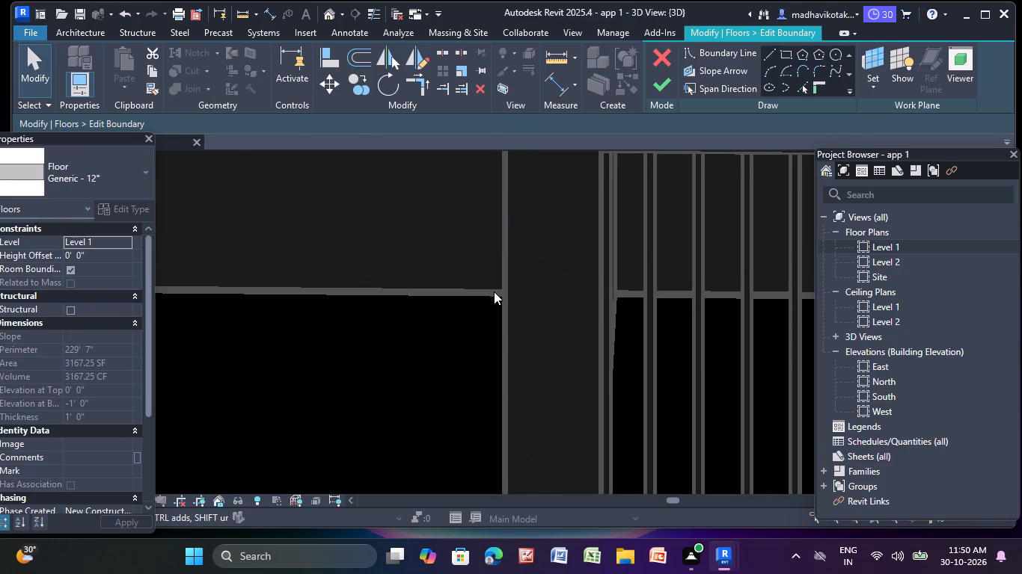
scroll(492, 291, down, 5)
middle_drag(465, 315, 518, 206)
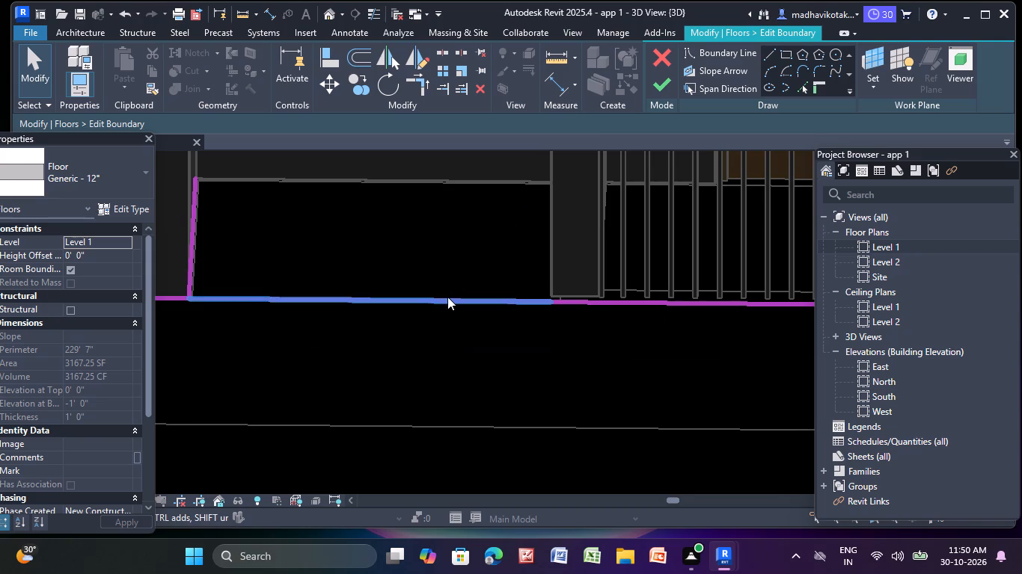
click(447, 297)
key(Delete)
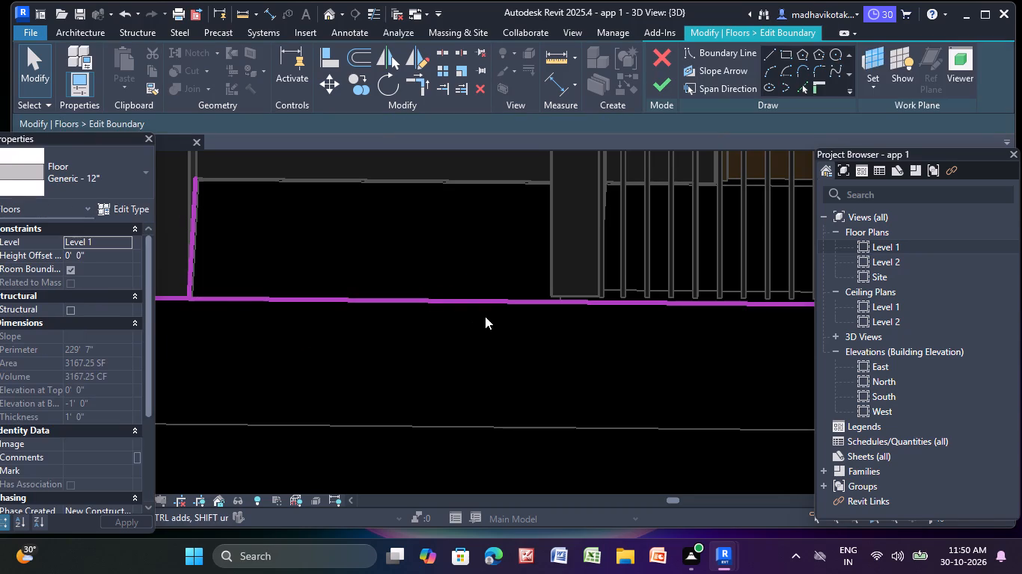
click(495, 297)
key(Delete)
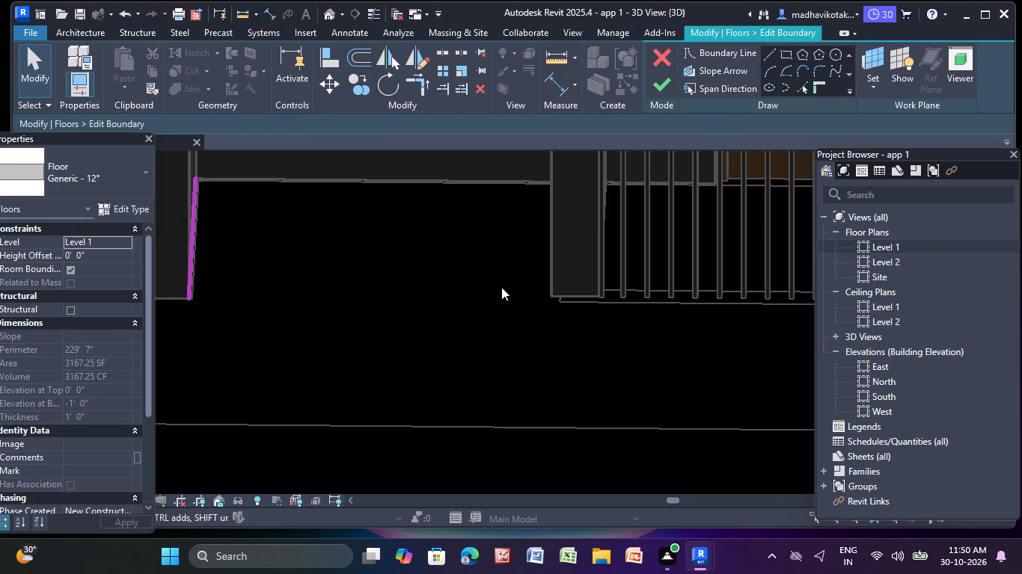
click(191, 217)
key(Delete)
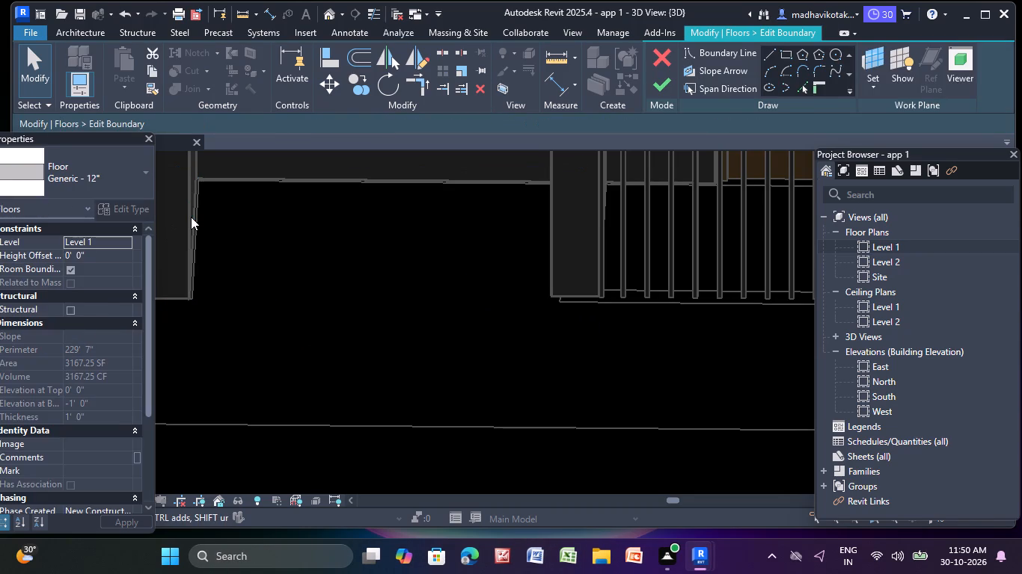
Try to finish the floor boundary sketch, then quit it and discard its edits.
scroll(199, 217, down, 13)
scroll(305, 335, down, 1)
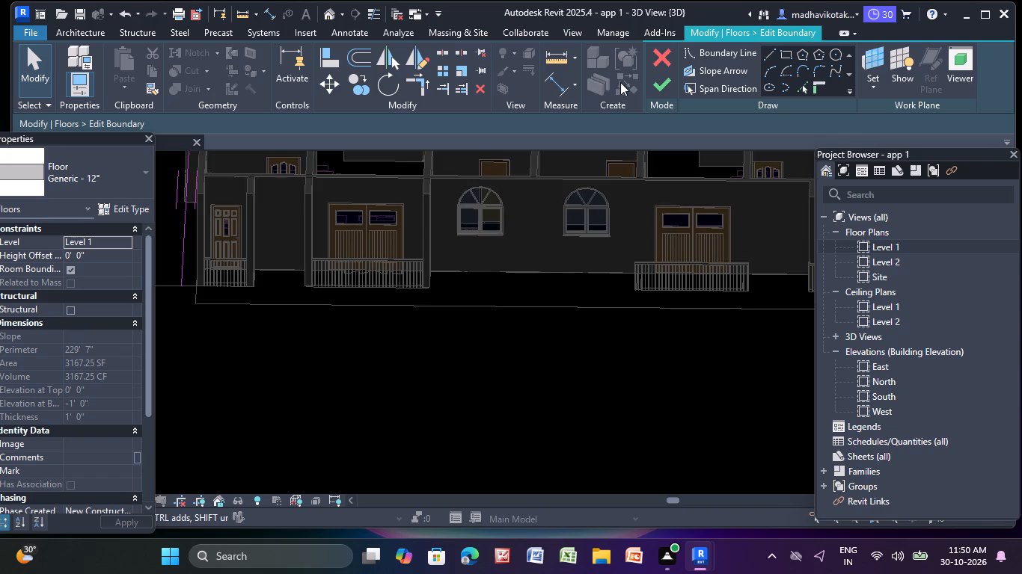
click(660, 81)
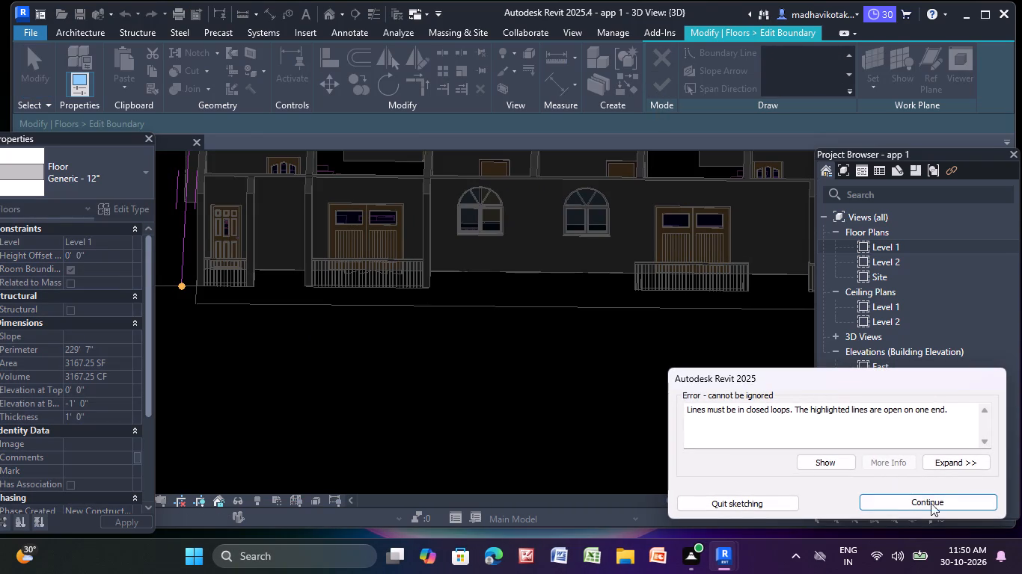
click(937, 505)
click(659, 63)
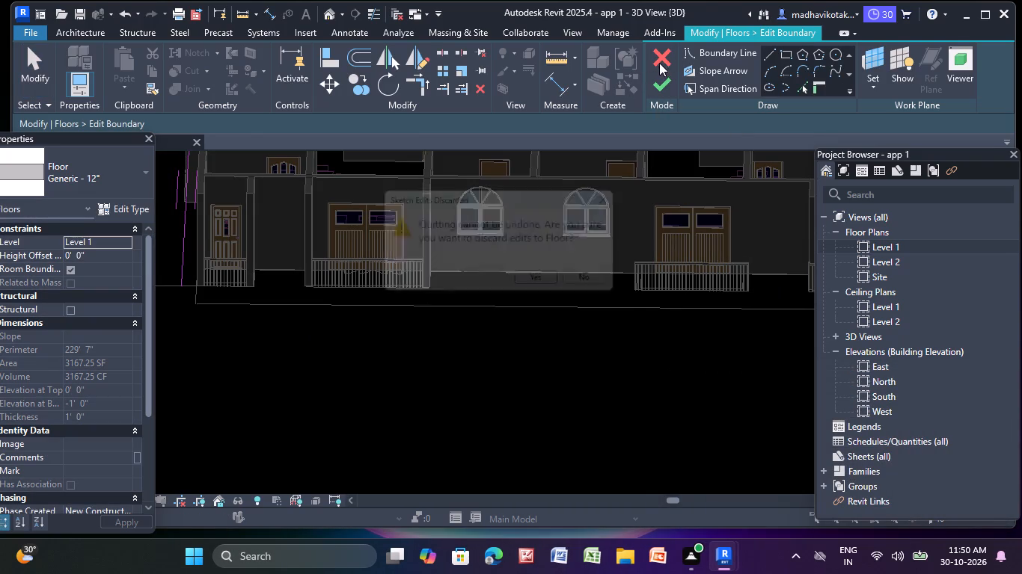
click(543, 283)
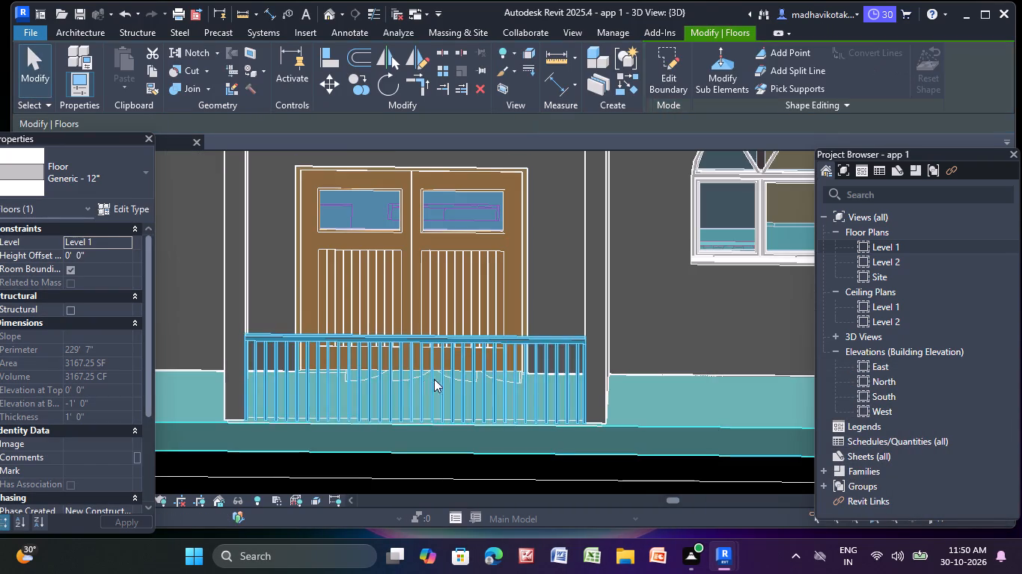
Delete the Generic - 12" floor slab from beneath the Level 1 walls.
key(Escape)
key(Escape)
scroll(545, 341, down, 9)
middle_drag(428, 419, 462, 327)
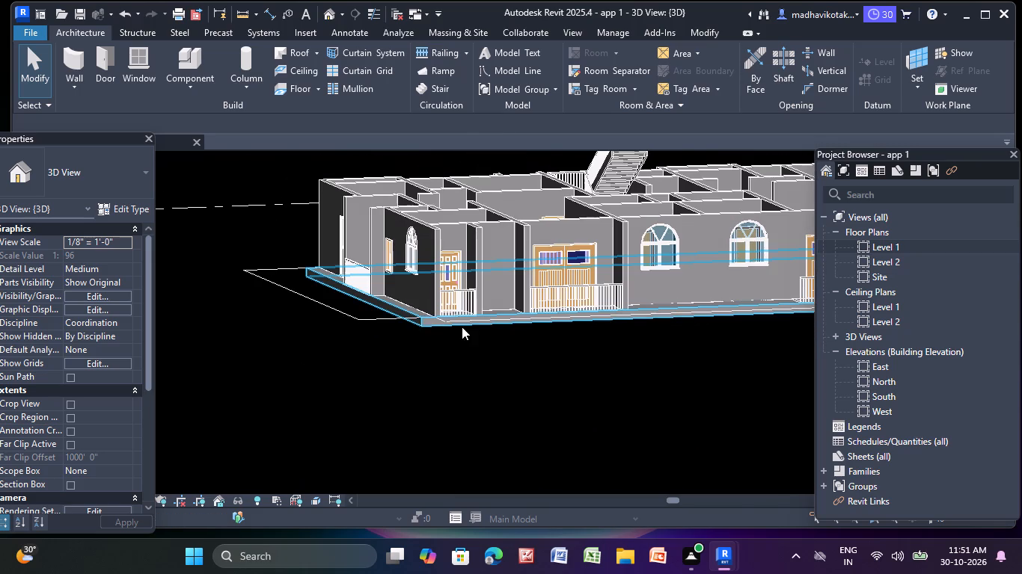
middle_drag(413, 330, 364, 363)
scroll(359, 362, up, 2)
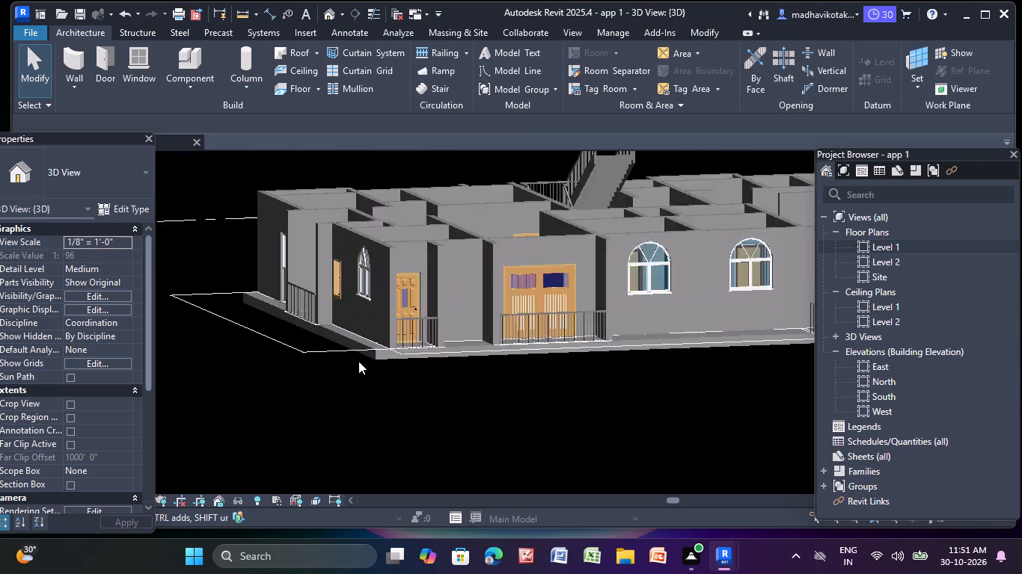
scroll(358, 361, up, 2)
click(348, 332)
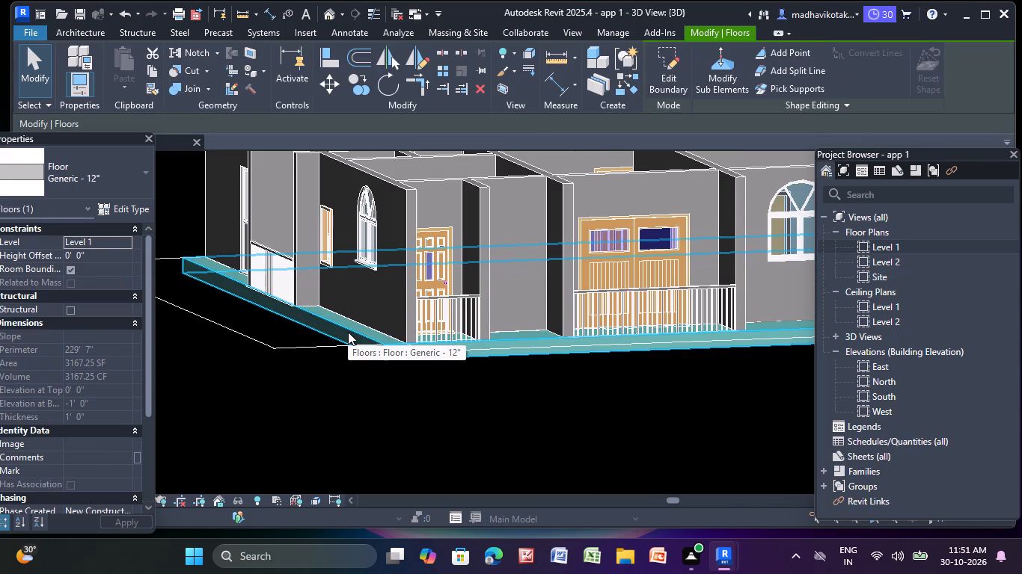
key(Delete)
Delete the Handrail - Rectangular railing in front of the double door that has no balcony side walls.
shift+middle_drag(328, 354, 351, 377)
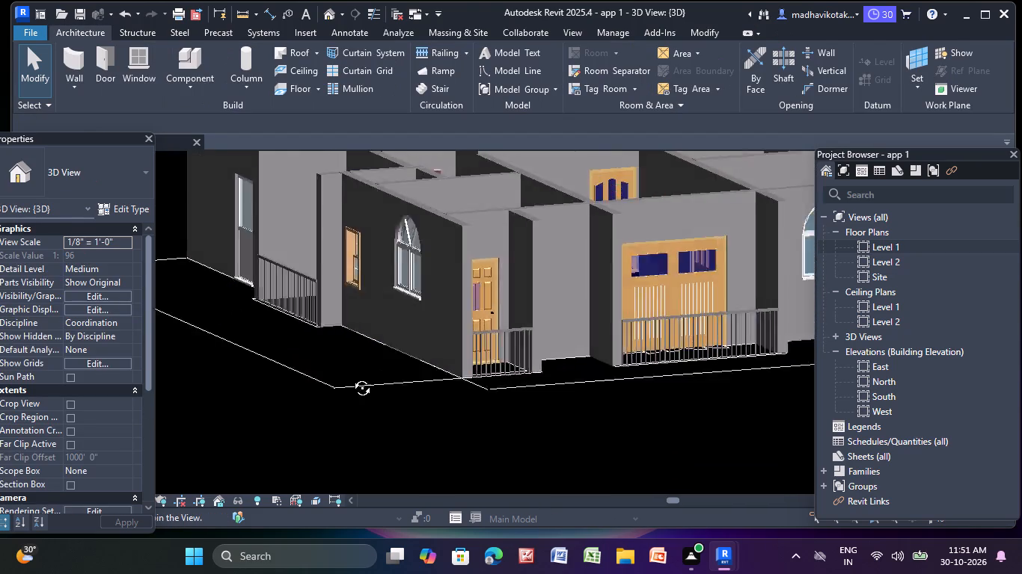
shift+middle_drag(351, 377, 180, 377)
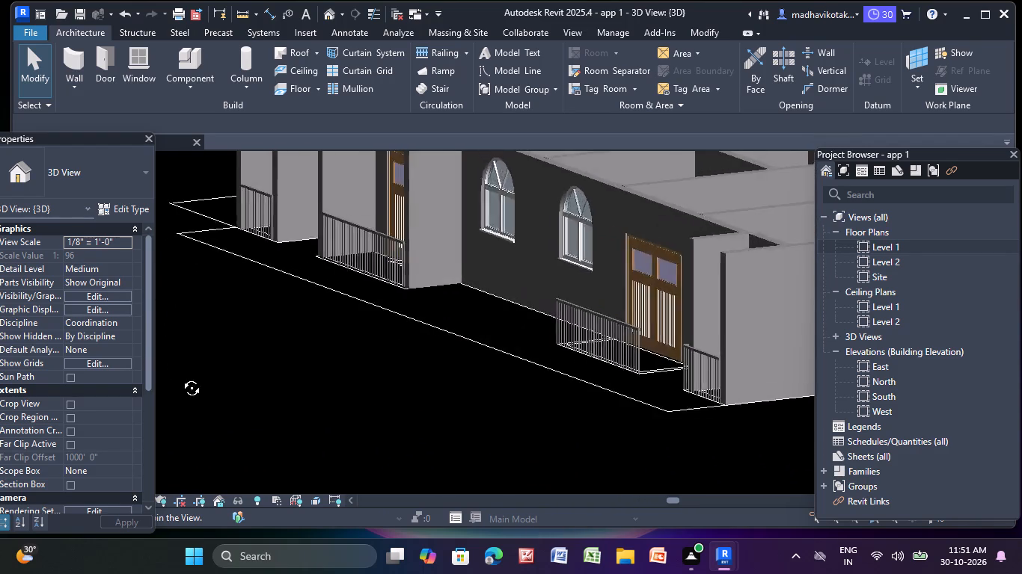
shift+middle_drag(180, 377, 134, 332)
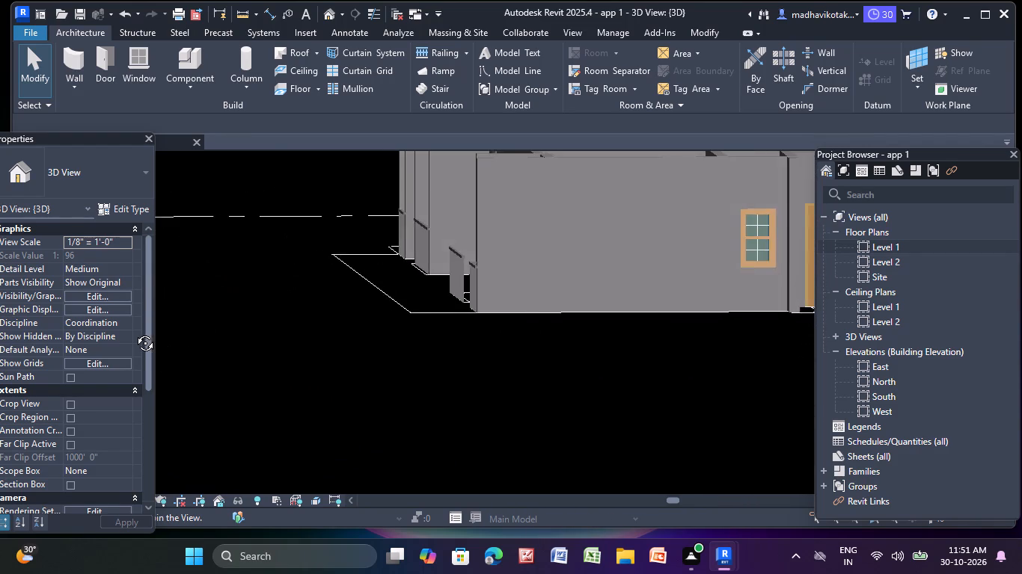
shift+middle_drag(134, 332, 219, 391)
middle_drag(219, 389, 0, 345)
scroll(642, 320, up, 3)
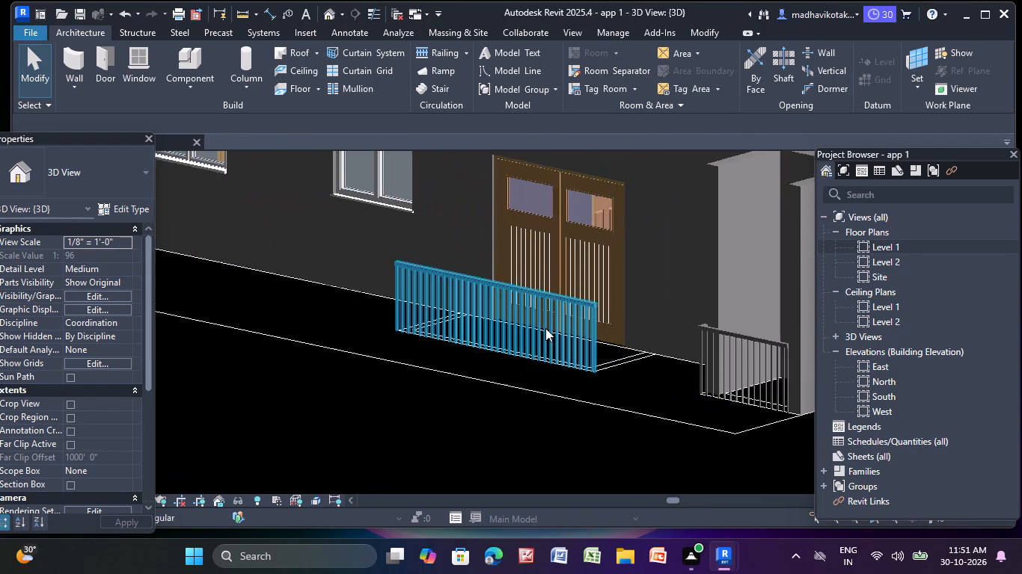
click(545, 328)
key(Delete)
Examine the facade's doors, balcony railings and leftover floor outlines from several angles.
scroll(545, 328, down, 3)
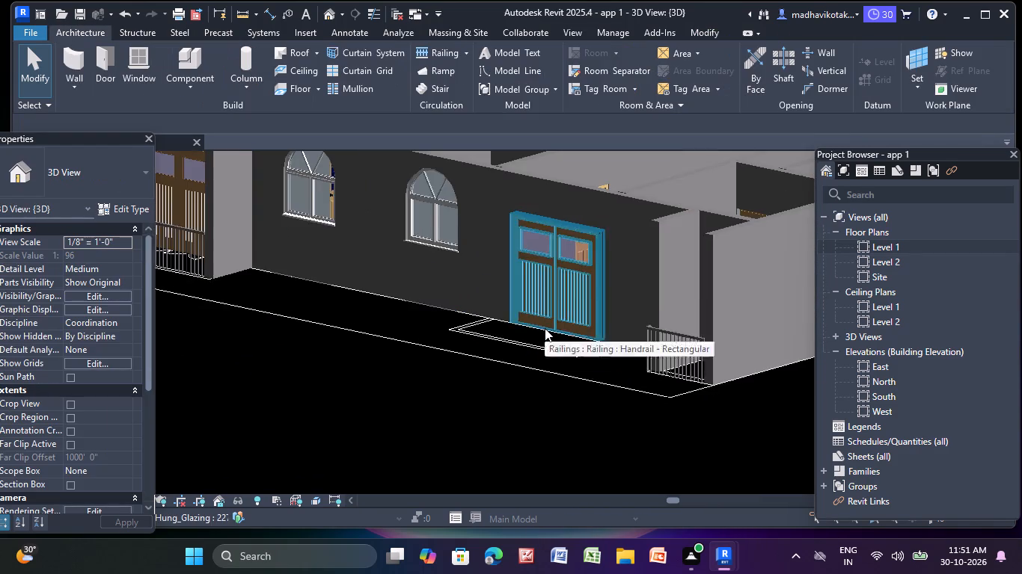
scroll(277, 286, down, 3)
middle_drag(263, 300, 340, 368)
scroll(289, 346, up, 2)
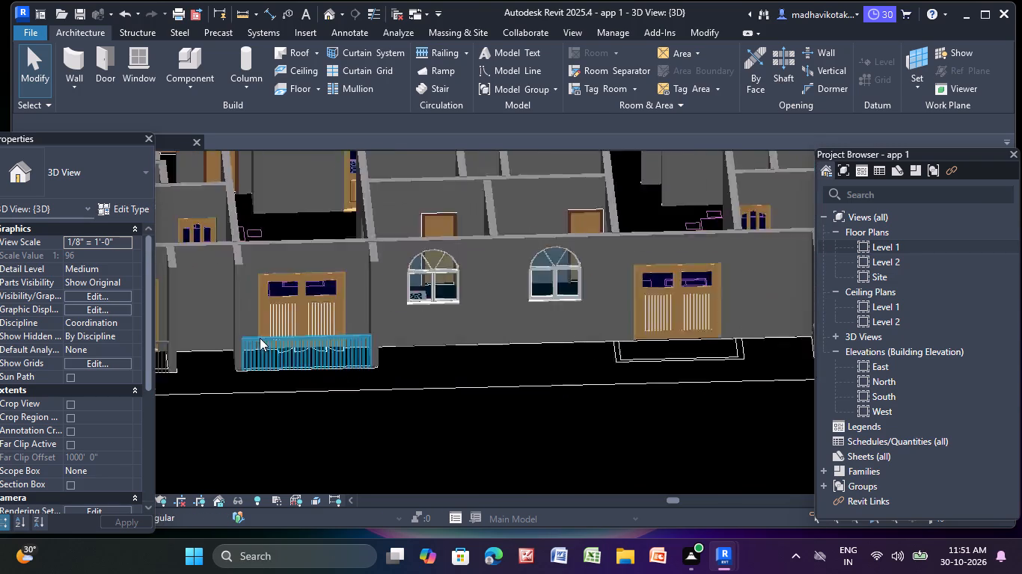
scroll(260, 338, up, 7)
middle_drag(281, 369, 320, 379)
scroll(320, 380, up, 4)
scroll(334, 381, down, 8)
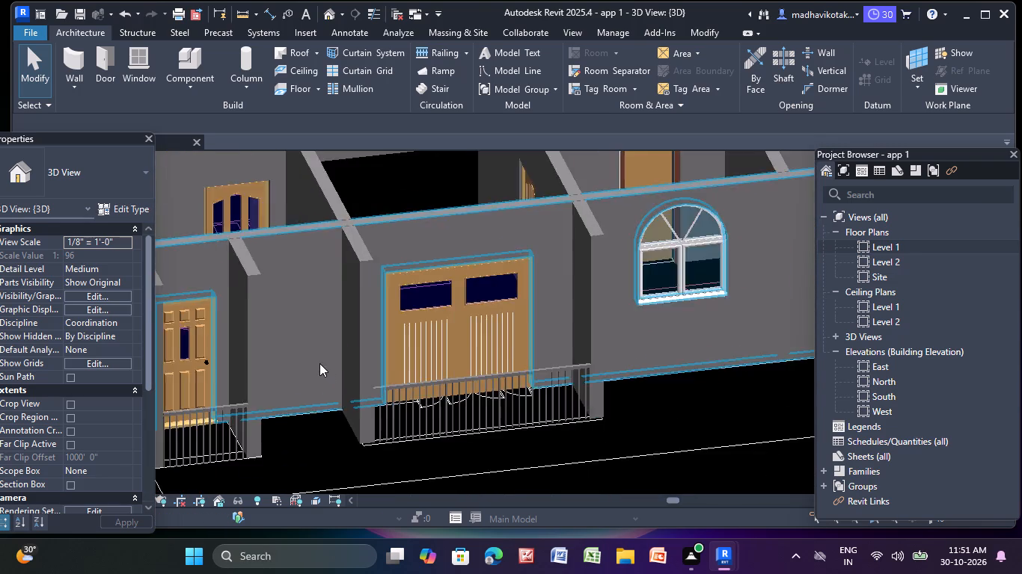
scroll(319, 363, down, 3)
middle_drag(456, 425, 181, 371)
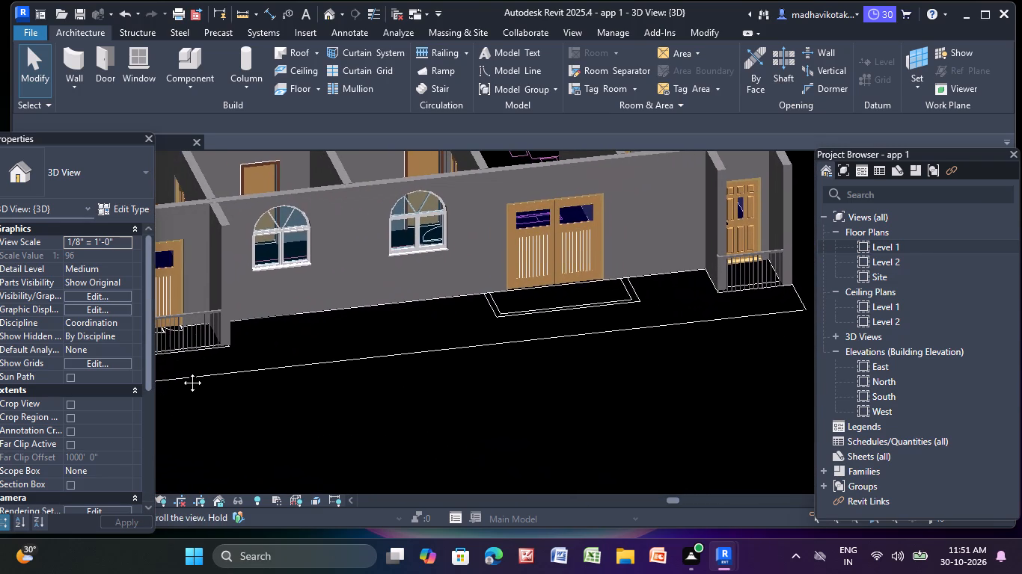
middle_drag(181, 371, 67, 364)
shift+middle_drag(406, 371, 375, 391)
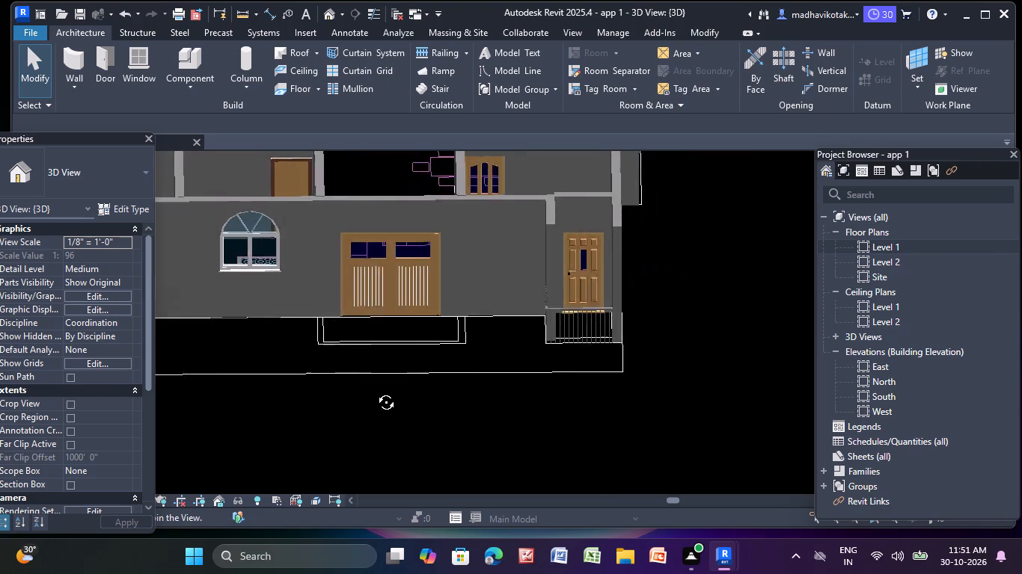
shift+middle_drag(375, 391, 374, 367)
middle_drag(414, 405, 399, 368)
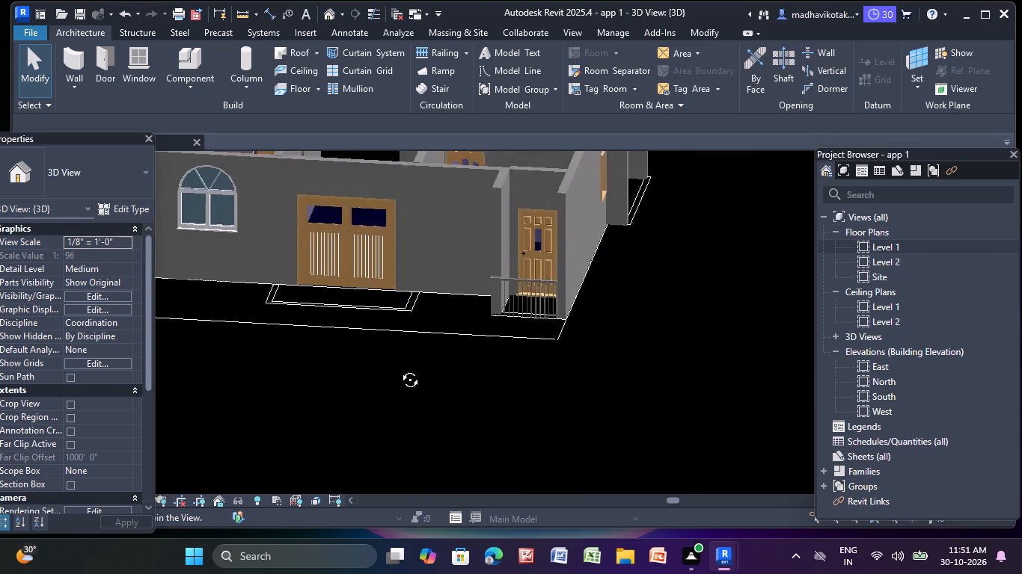
middle_drag(399, 368, 414, 337)
scroll(418, 336, down, 4)
middle_drag(418, 336, 420, 374)
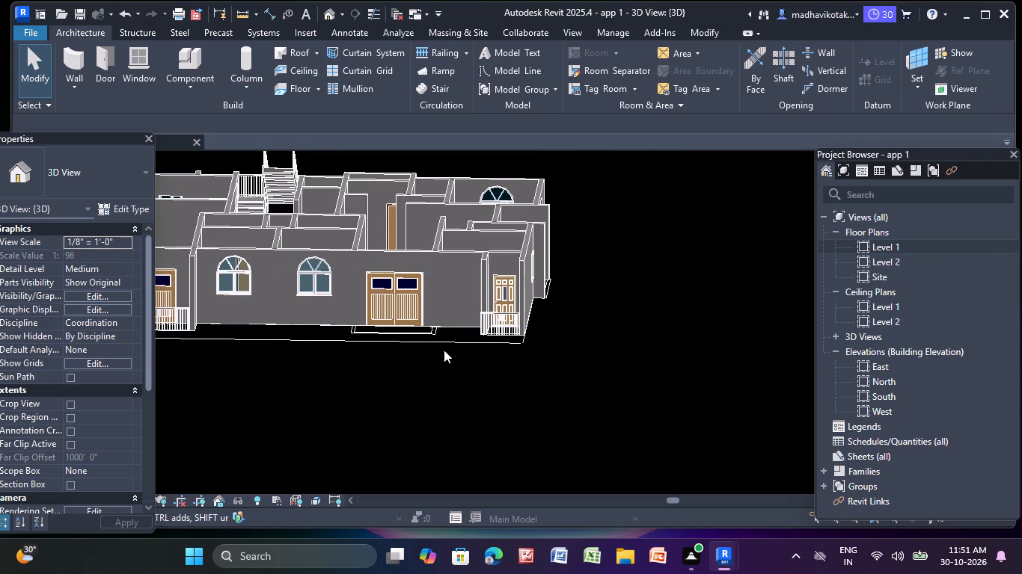
Delete the short Generic - 9" wall between the single-door balcony and the double door without a railing.
scroll(498, 264, up, 4)
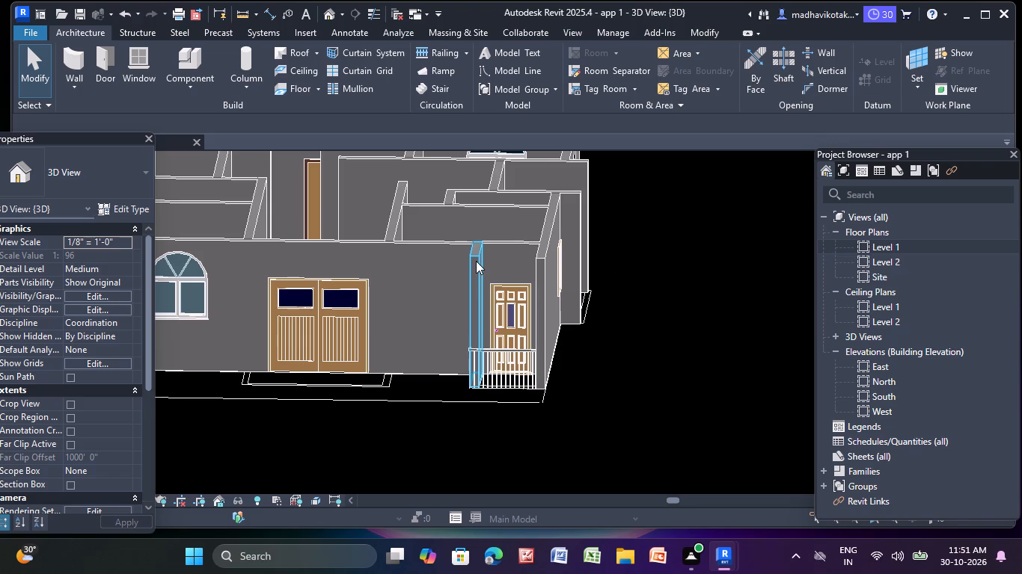
shift+middle_drag(477, 332, 492, 264)
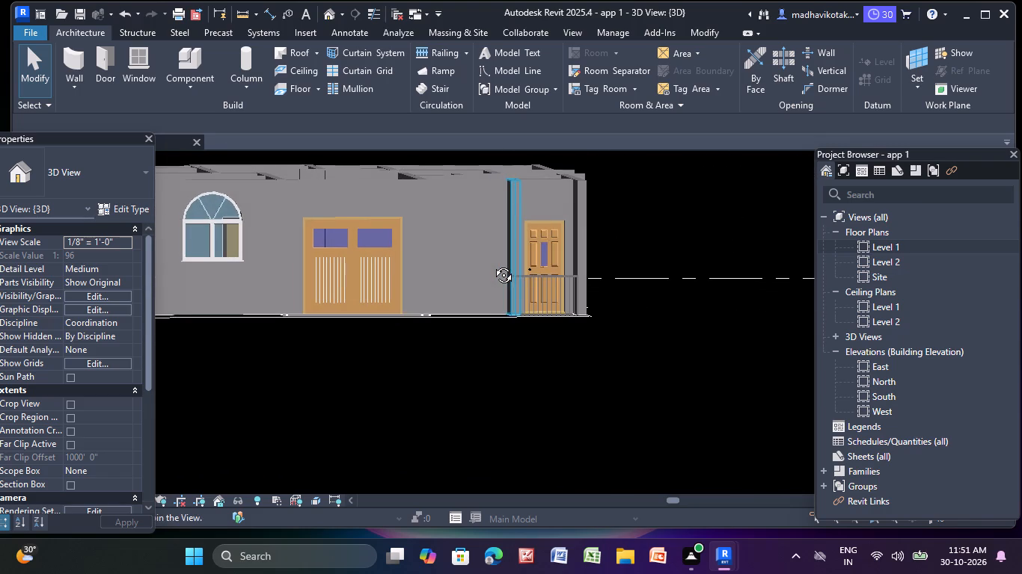
shift+middle_drag(492, 264, 493, 265)
click(513, 244)
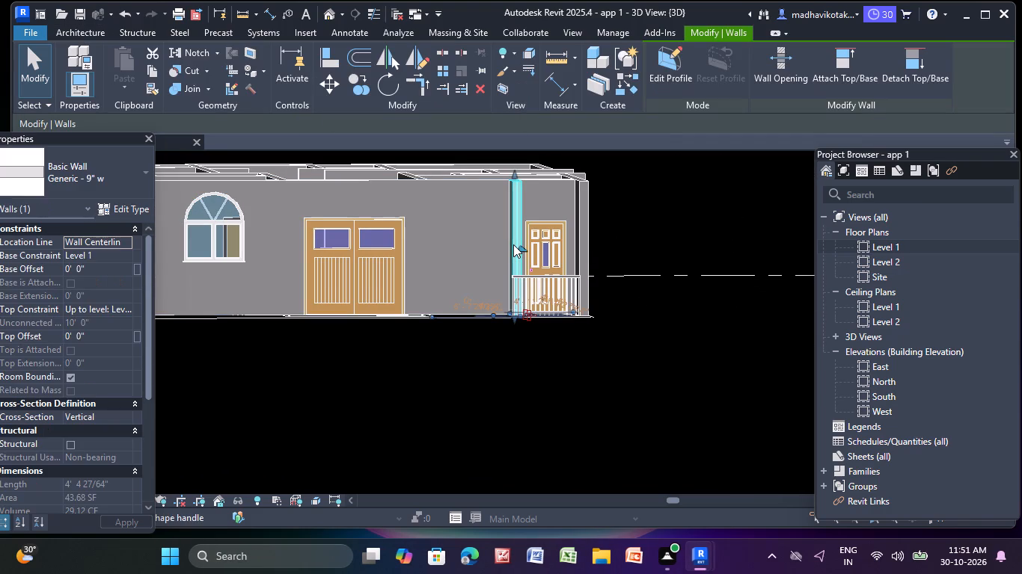
key(Delete)
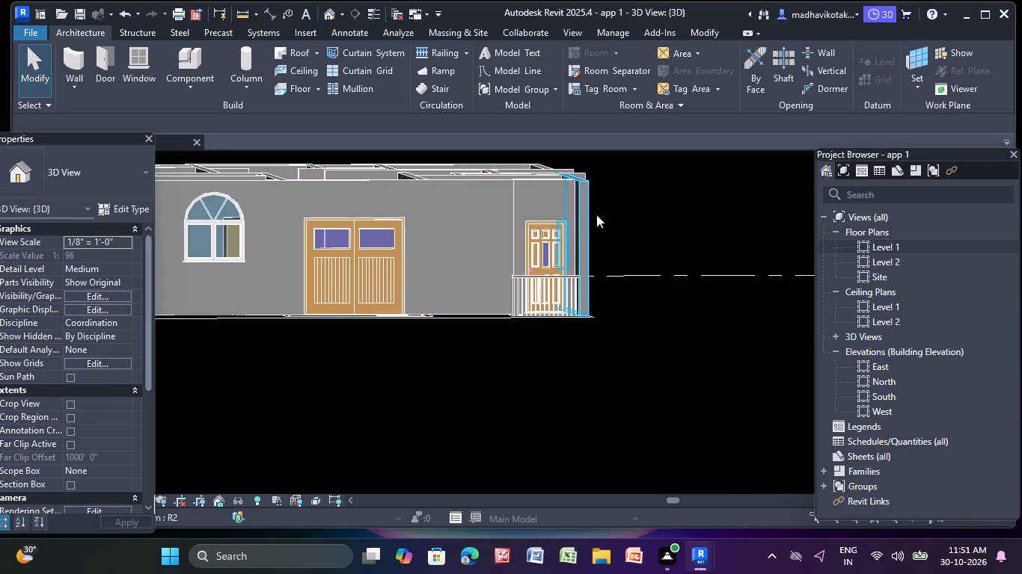
Delete both side walls of the double-door balcony and the inner side wall of the neighbouring single-door balcony.
scroll(589, 209, down, 4)
middle_drag(350, 314, 462, 350)
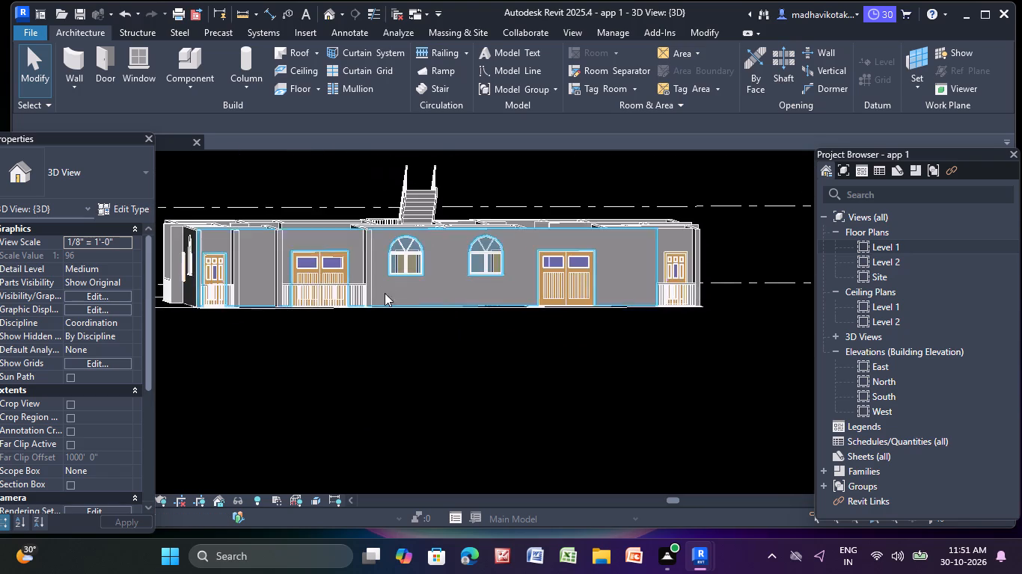
scroll(381, 286, up, 3)
click(360, 243)
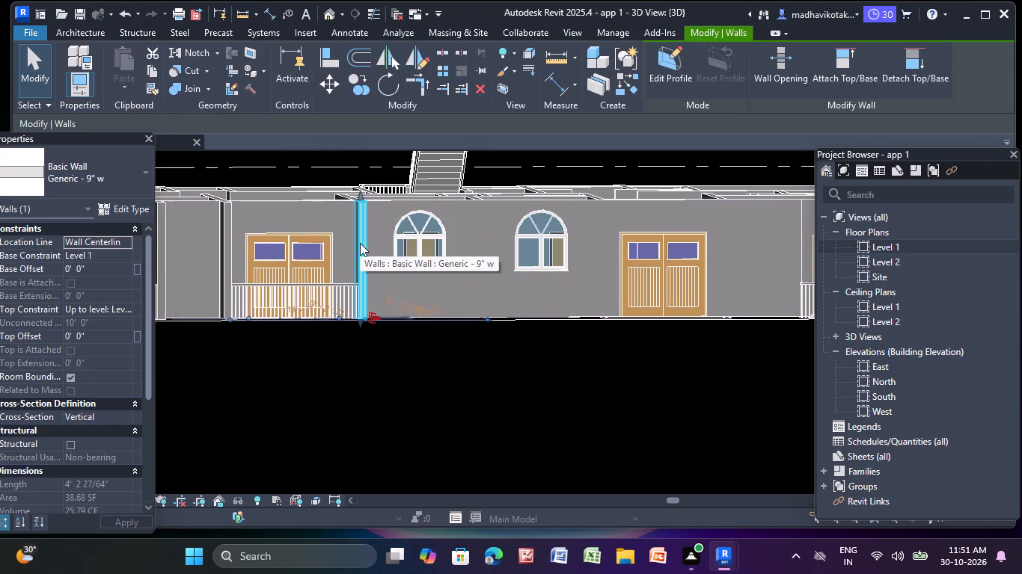
key(Delete)
click(223, 273)
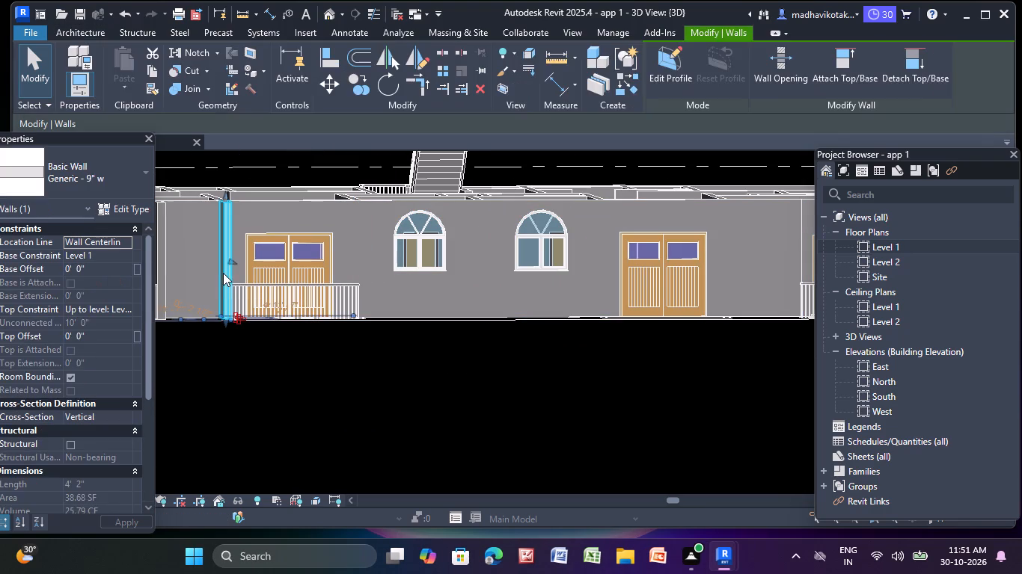
key(Delete)
scroll(221, 278, down, 6)
middle_drag(216, 320, 340, 320)
scroll(311, 282, up, 5)
click(278, 257)
key(Delete)
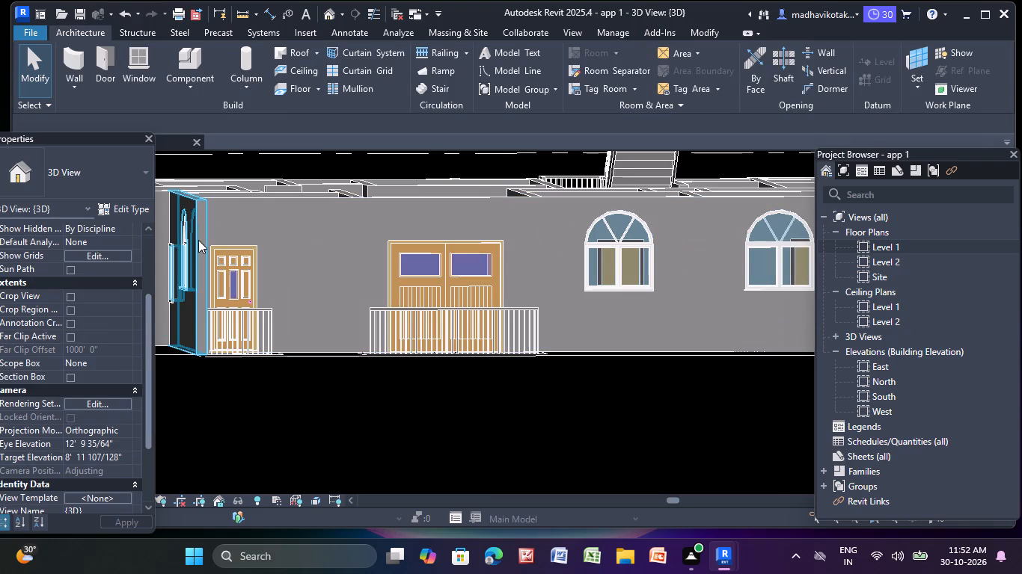
Shorten the Generic - 9" end wall beside the single door to 17'-6" by pulling its front end toward the facade.
scroll(198, 240, up, 3)
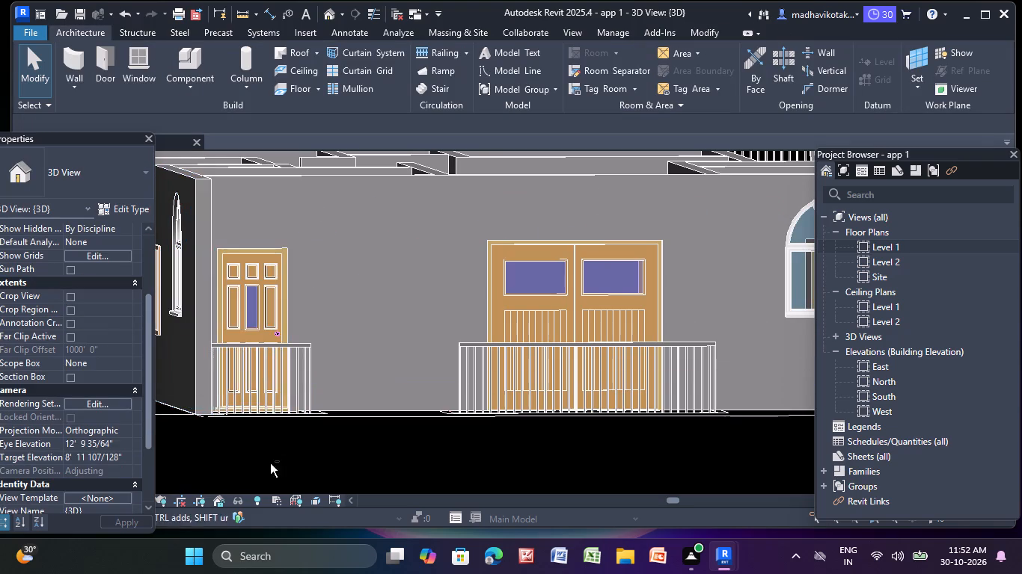
shift+middle_drag(269, 466, 331, 460)
scroll(501, 410, down, 3)
middle_drag(501, 410, 374, 437)
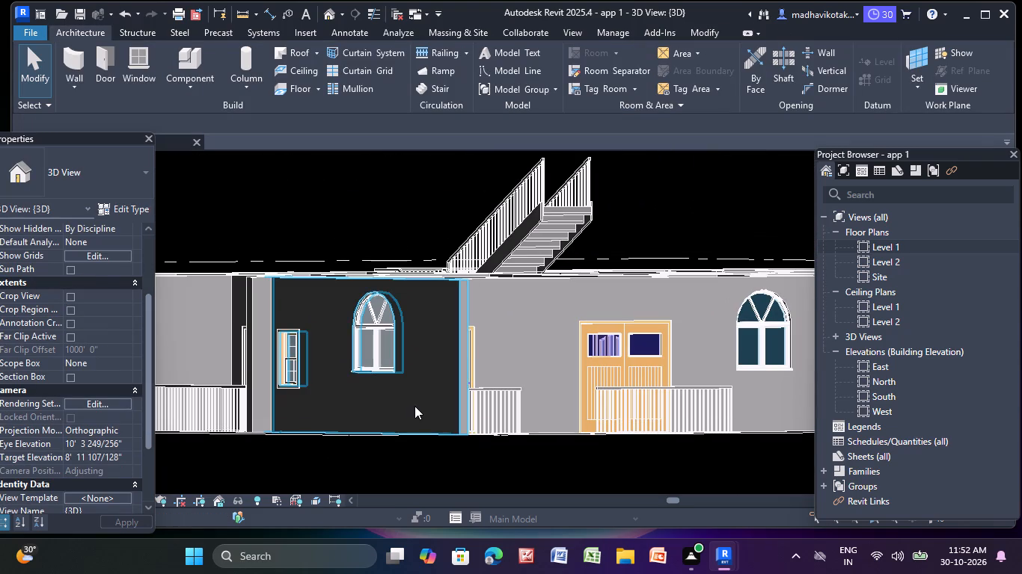
click(425, 401)
middle_drag(450, 423, 435, 373)
scroll(448, 419, up, 3)
middle_drag(436, 401, 442, 448)
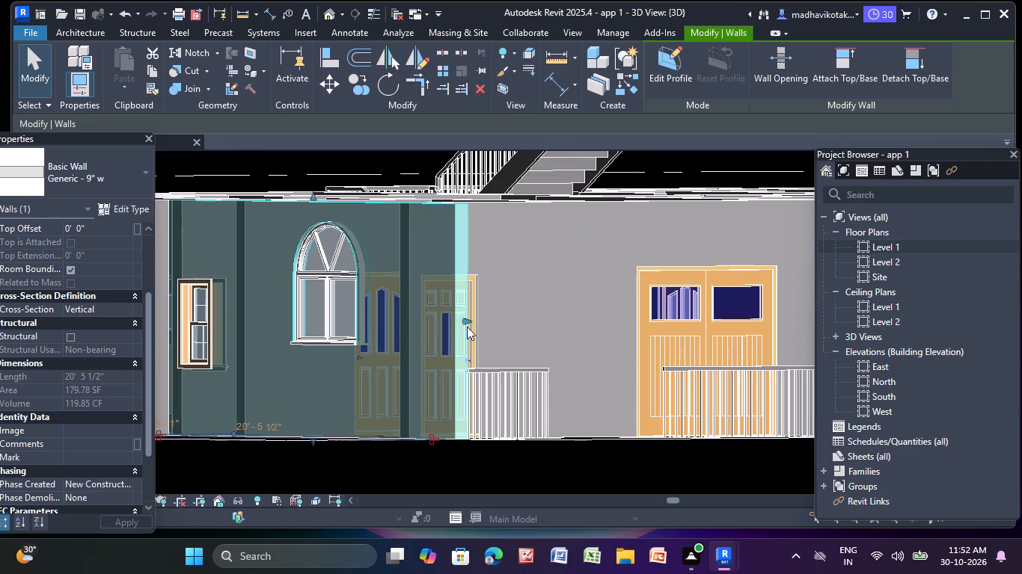
drag(466, 322, 420, 307)
key(Escape)
Shorten the Generic - 9" end wall with the arched window to 16'-5" by pulling its front end toward the single door.
scroll(499, 475, down, 4)
middle_drag(499, 475, 464, 444)
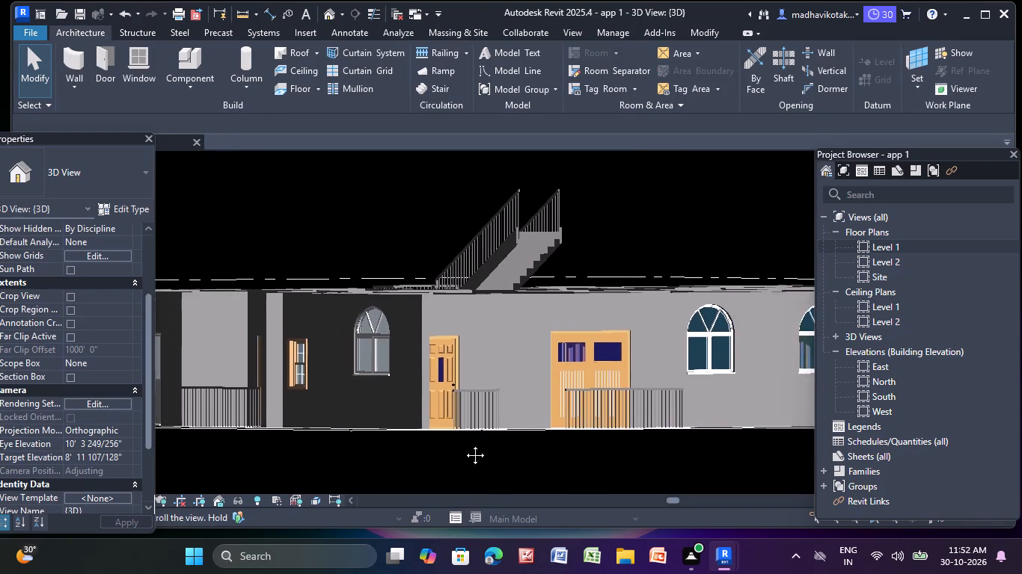
middle_drag(464, 444, 456, 429)
middle_drag(455, 428, 400, 479)
scroll(352, 422, down, 2)
middle_drag(349, 416, 367, 400)
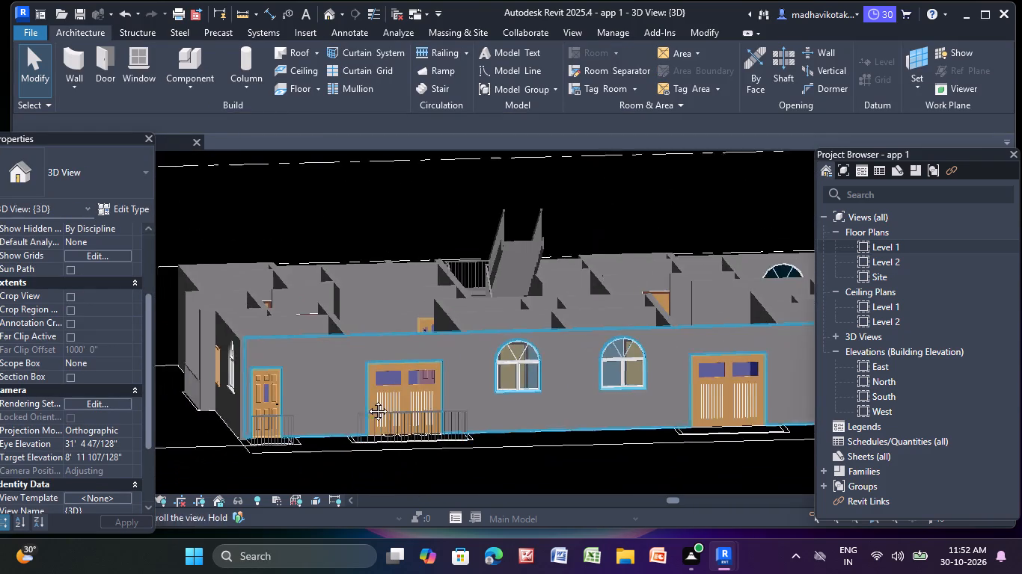
middle_drag(367, 400, 472, 377)
scroll(334, 351, up, 8)
click(377, 338)
middle_drag(377, 343, 334, 272)
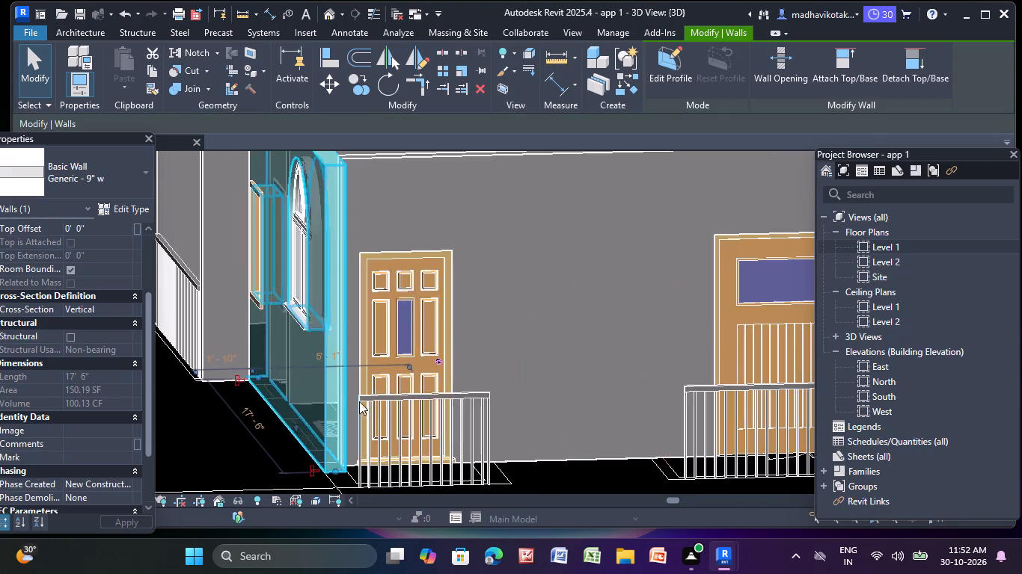
scroll(376, 437, up, 2)
middle_drag(334, 431, 347, 426)
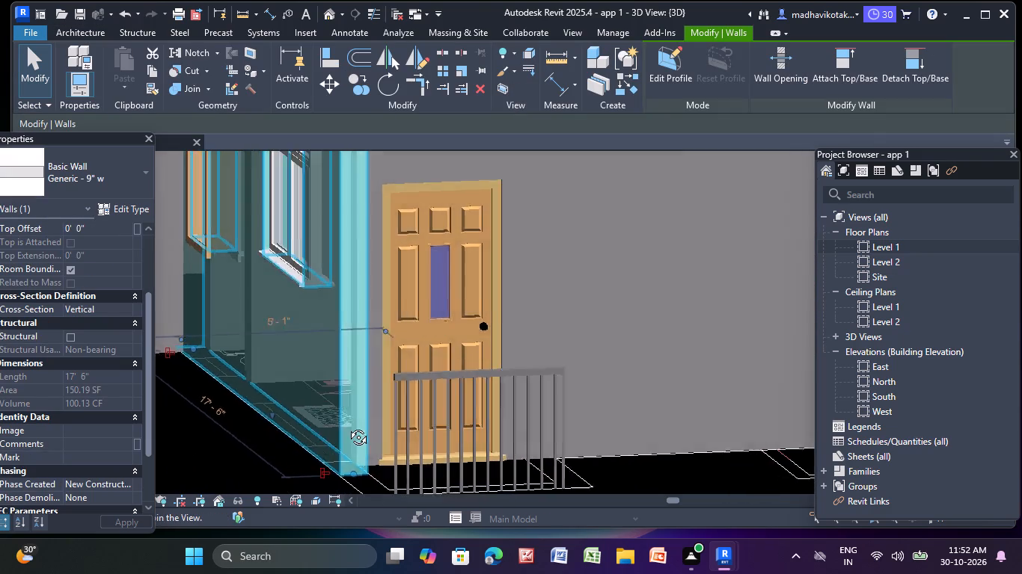
middle_drag(347, 426, 477, 428)
middle_click(407, 414)
scroll(407, 414, down, 3)
middle_drag(394, 402, 391, 410)
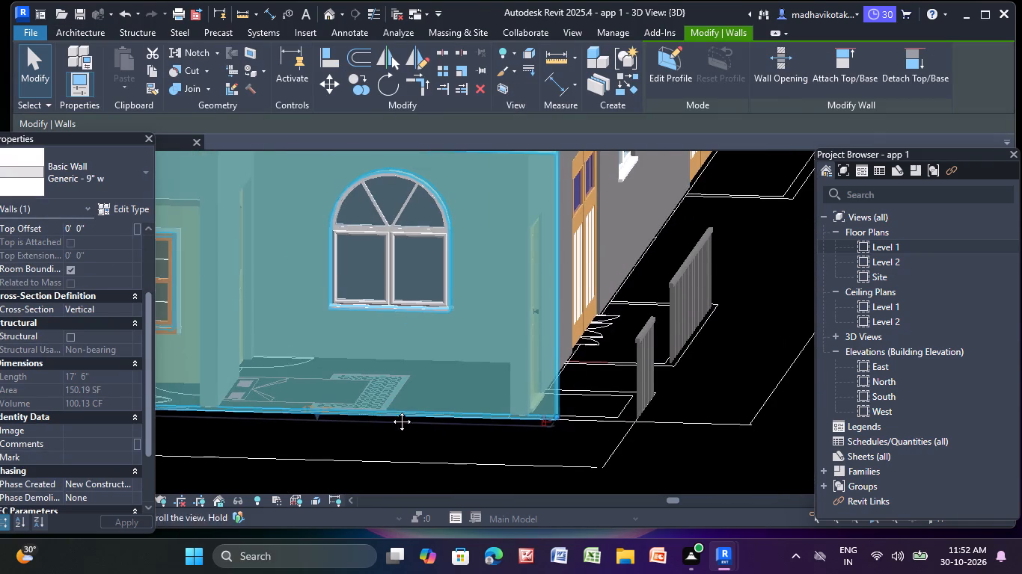
middle_drag(391, 410, 385, 439)
scroll(548, 445, up, 1)
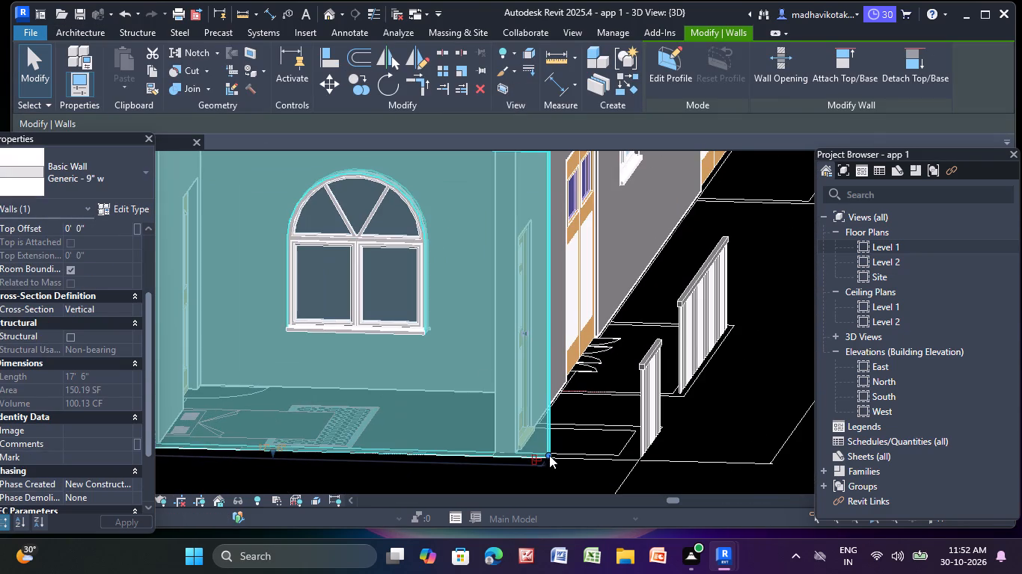
click(546, 454)
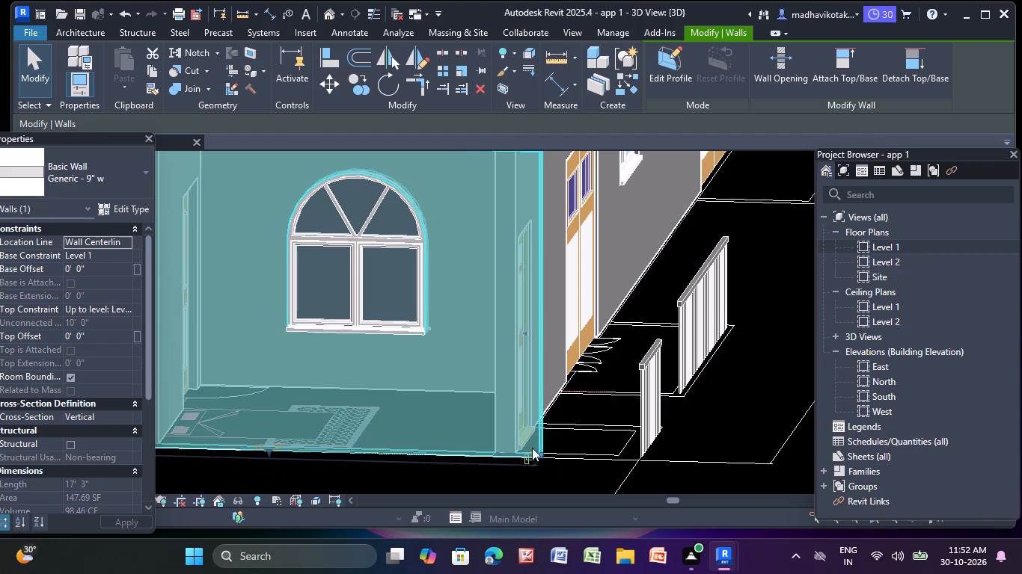
drag(541, 454, 512, 447)
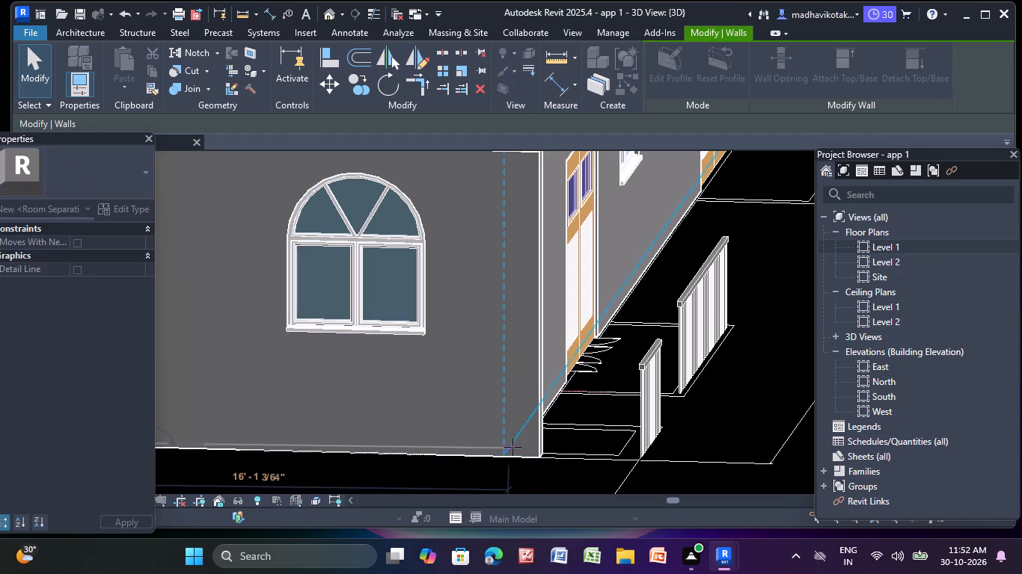
drag(512, 447, 516, 454)
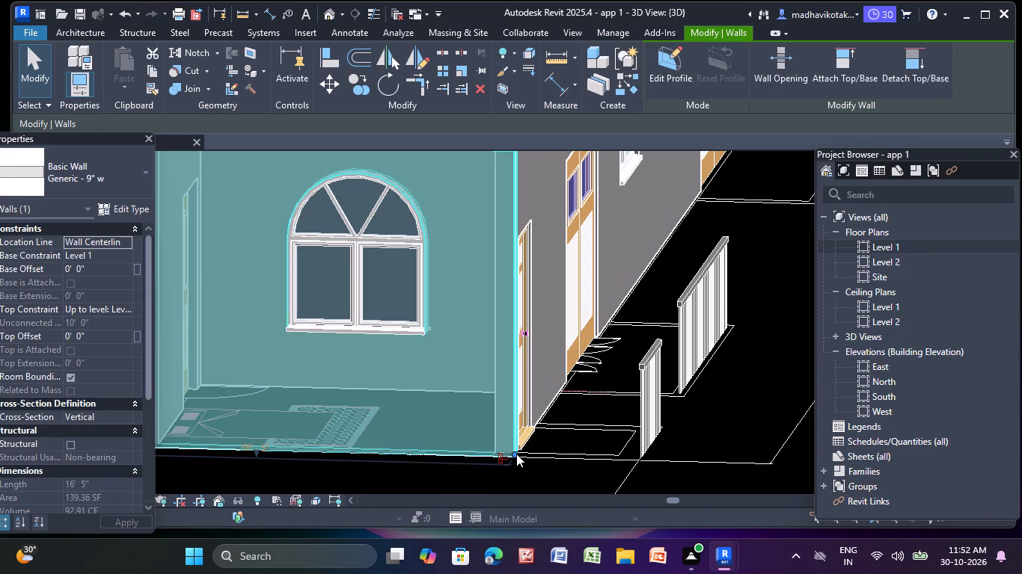
key(Escape)
Pull the front end of the arched-window end wall slightly further back to meet the facade wall beside the single door.
click(501, 408)
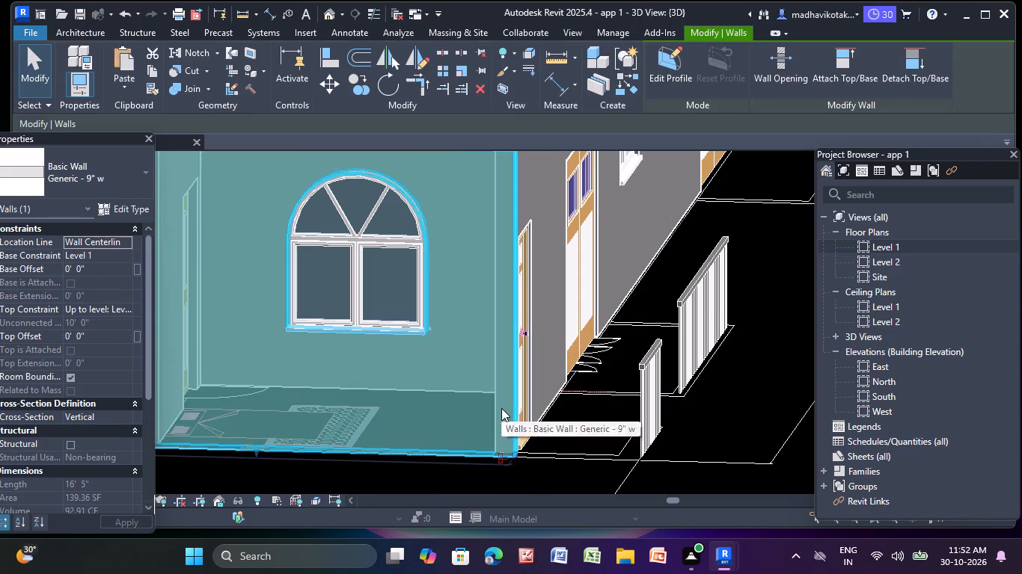
scroll(504, 442, up, 4)
drag(524, 457, 517, 459)
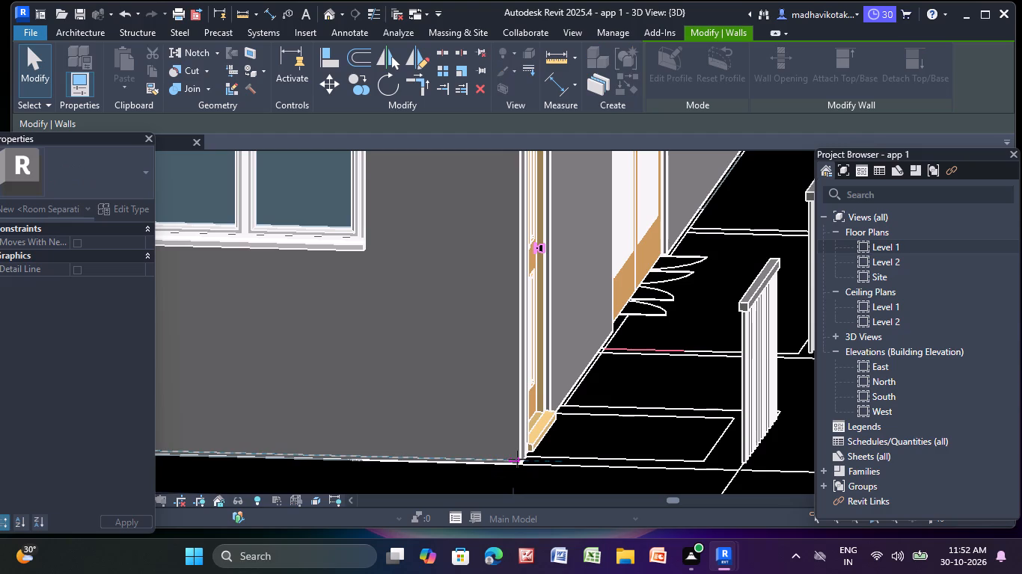
drag(517, 459, 506, 455)
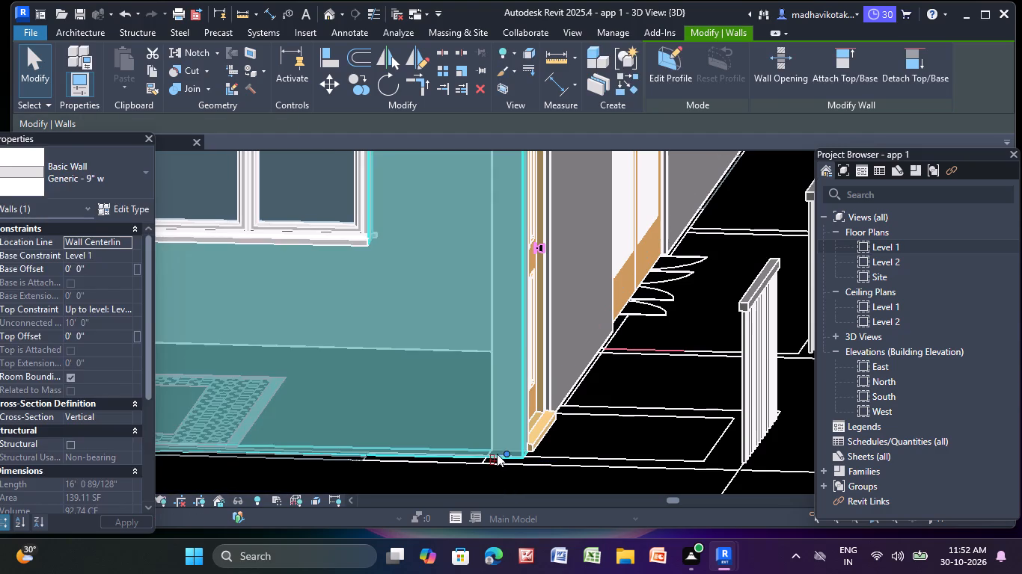
key(Escape)
key(Escape)
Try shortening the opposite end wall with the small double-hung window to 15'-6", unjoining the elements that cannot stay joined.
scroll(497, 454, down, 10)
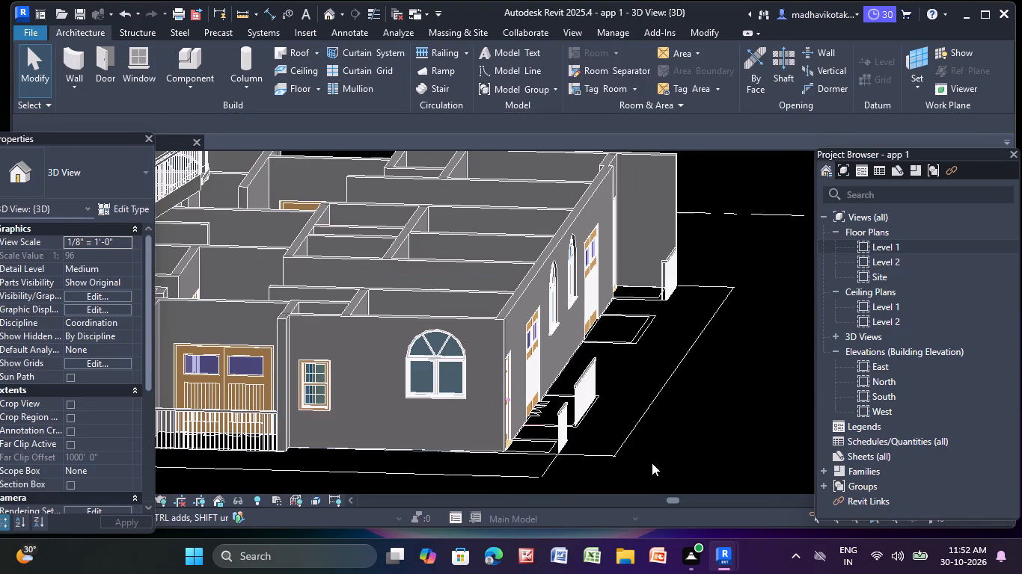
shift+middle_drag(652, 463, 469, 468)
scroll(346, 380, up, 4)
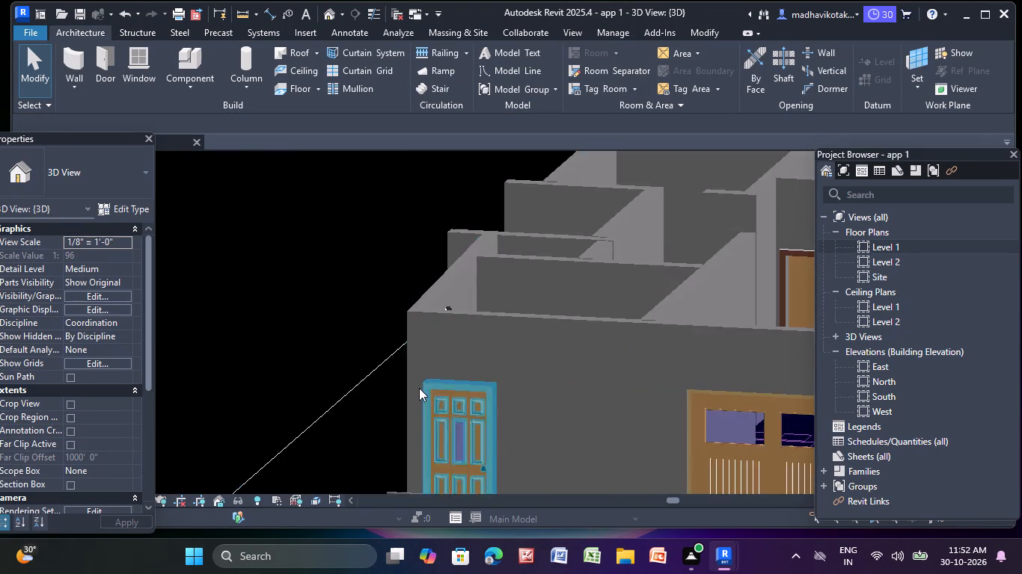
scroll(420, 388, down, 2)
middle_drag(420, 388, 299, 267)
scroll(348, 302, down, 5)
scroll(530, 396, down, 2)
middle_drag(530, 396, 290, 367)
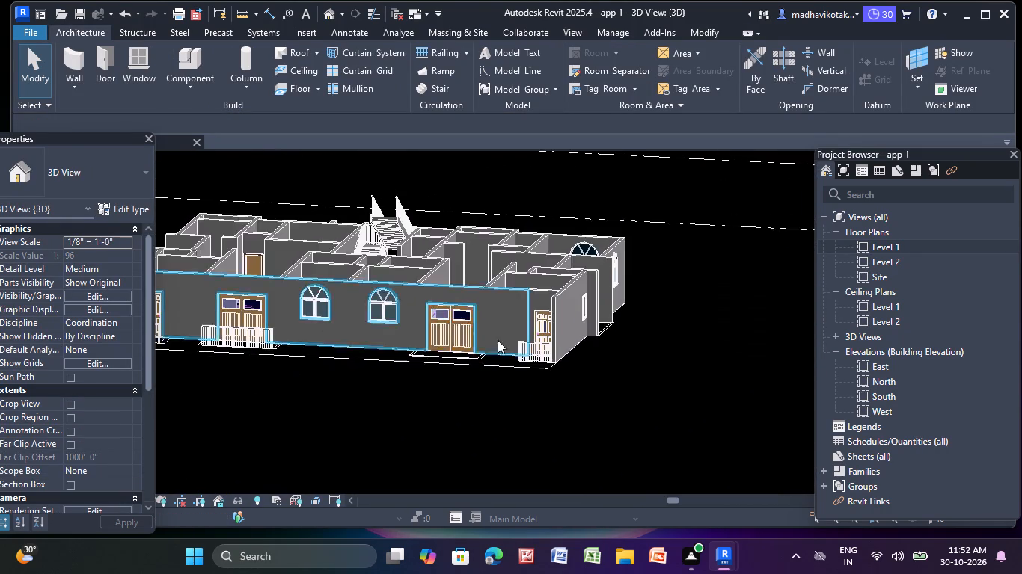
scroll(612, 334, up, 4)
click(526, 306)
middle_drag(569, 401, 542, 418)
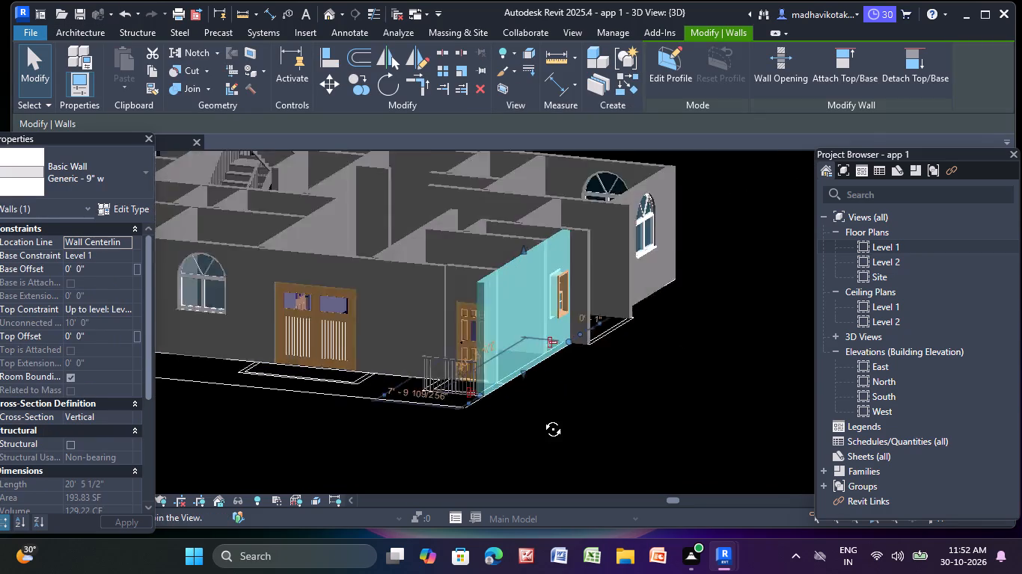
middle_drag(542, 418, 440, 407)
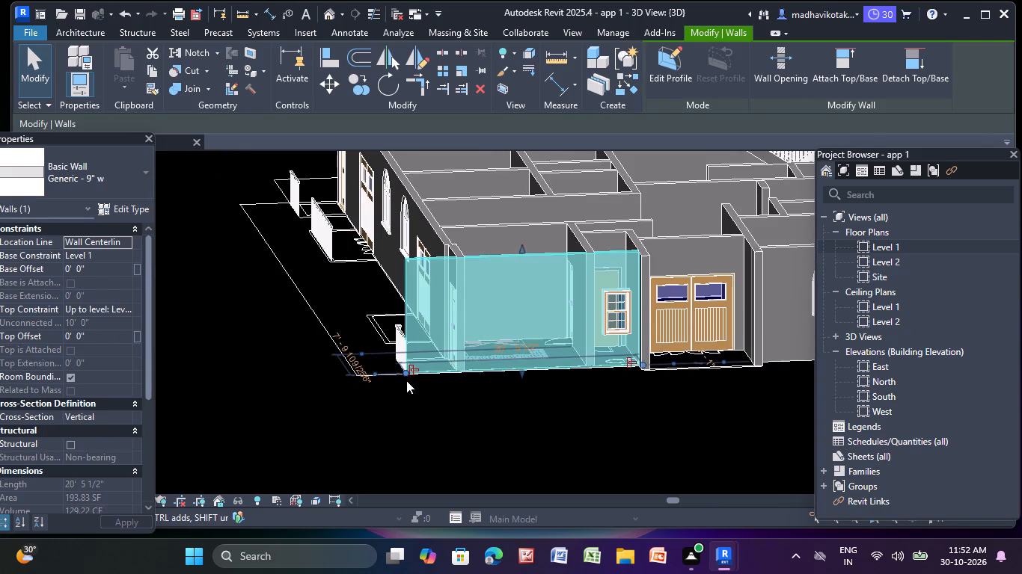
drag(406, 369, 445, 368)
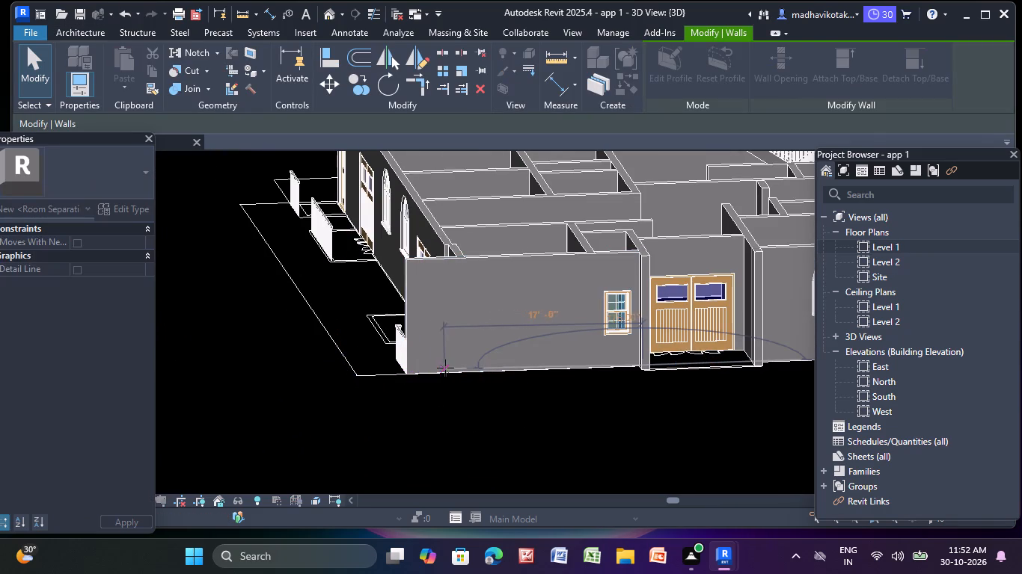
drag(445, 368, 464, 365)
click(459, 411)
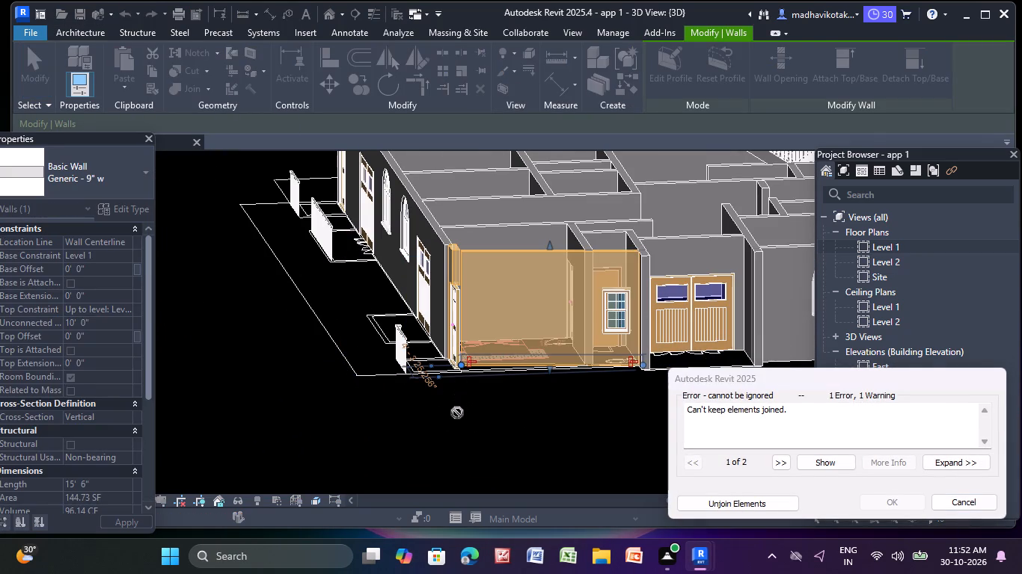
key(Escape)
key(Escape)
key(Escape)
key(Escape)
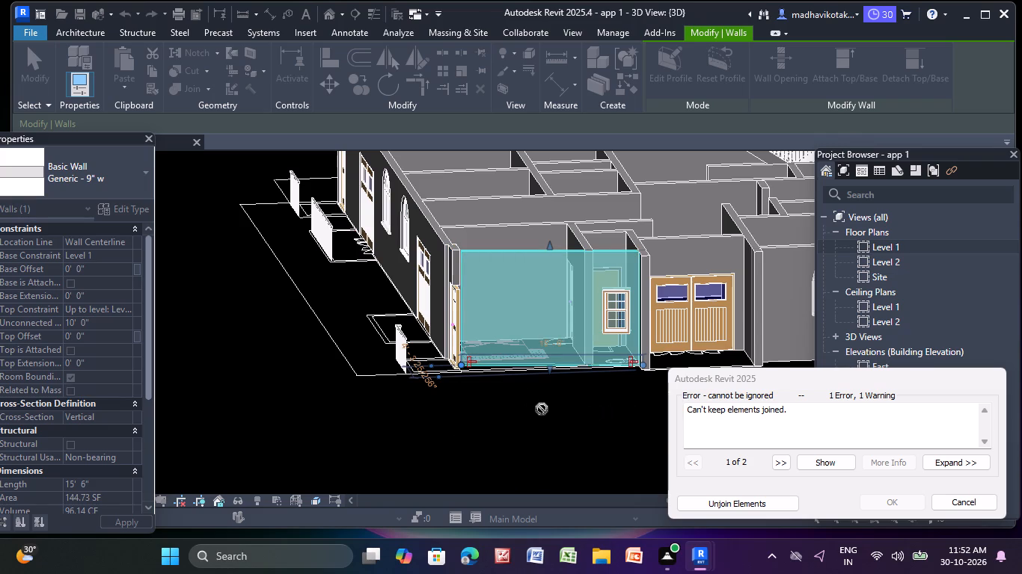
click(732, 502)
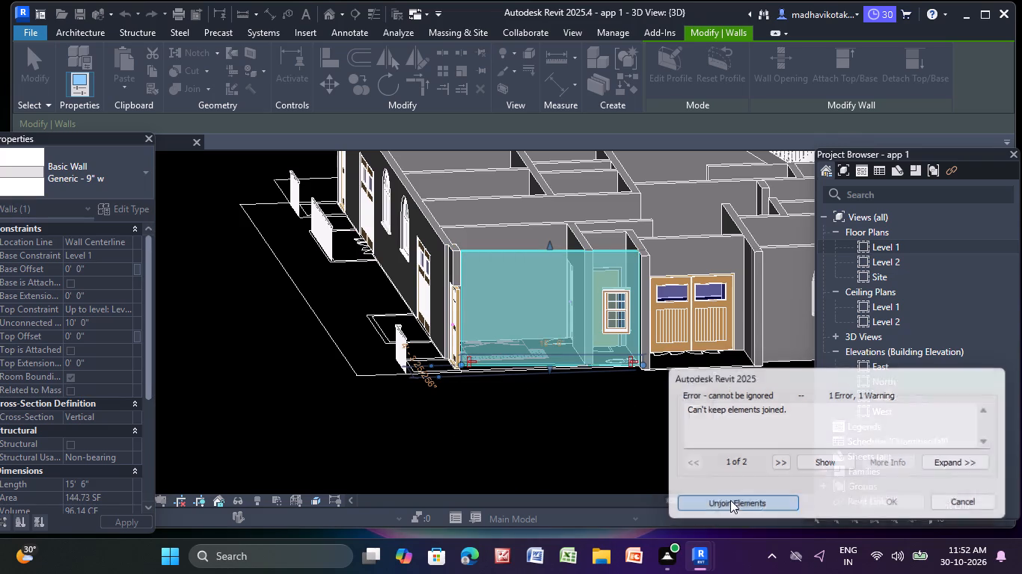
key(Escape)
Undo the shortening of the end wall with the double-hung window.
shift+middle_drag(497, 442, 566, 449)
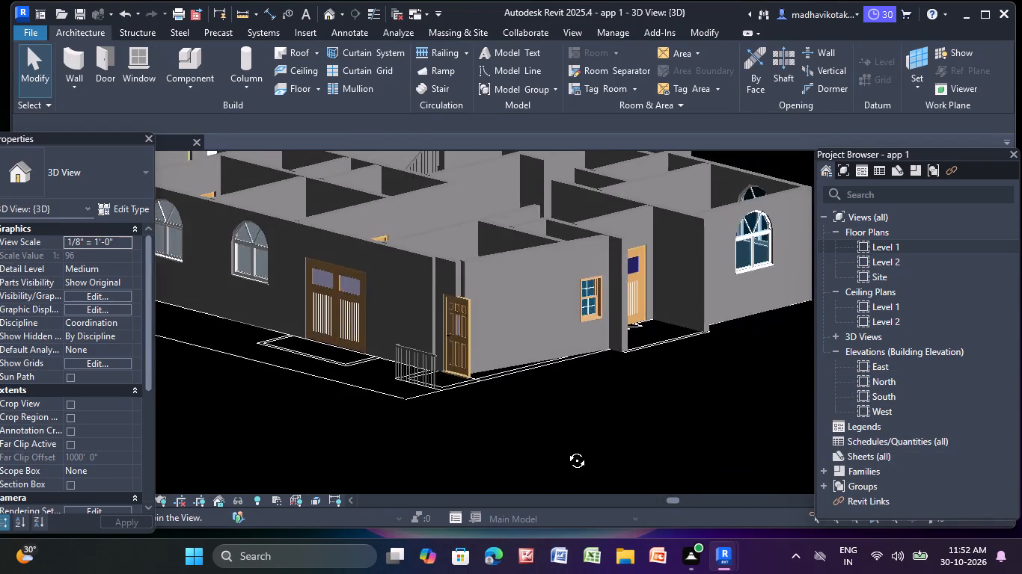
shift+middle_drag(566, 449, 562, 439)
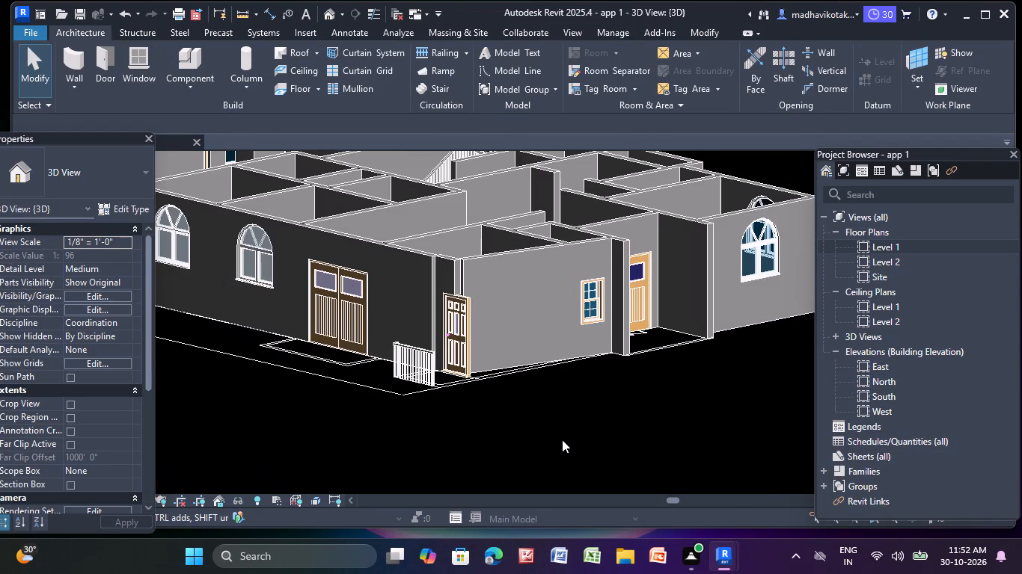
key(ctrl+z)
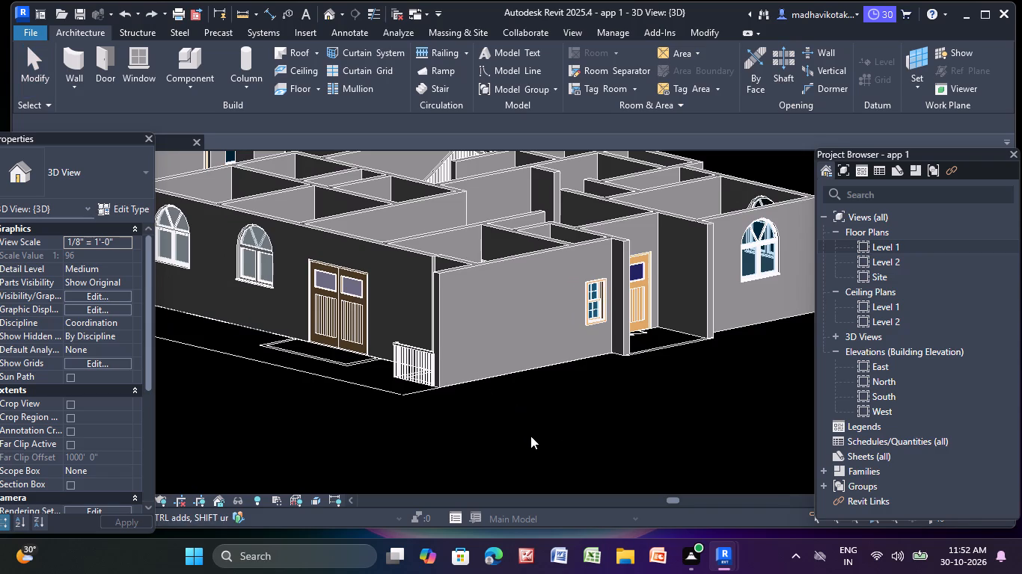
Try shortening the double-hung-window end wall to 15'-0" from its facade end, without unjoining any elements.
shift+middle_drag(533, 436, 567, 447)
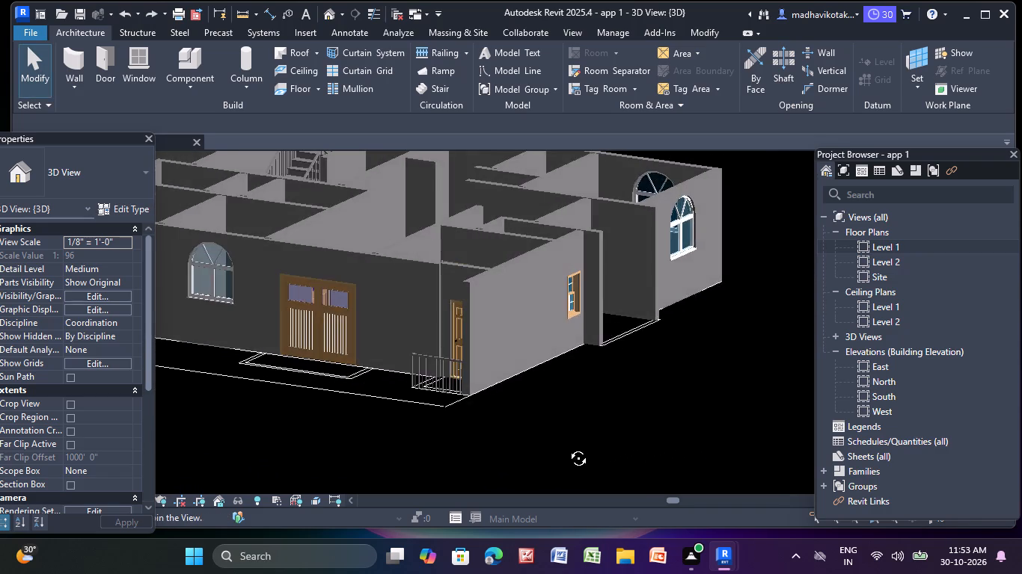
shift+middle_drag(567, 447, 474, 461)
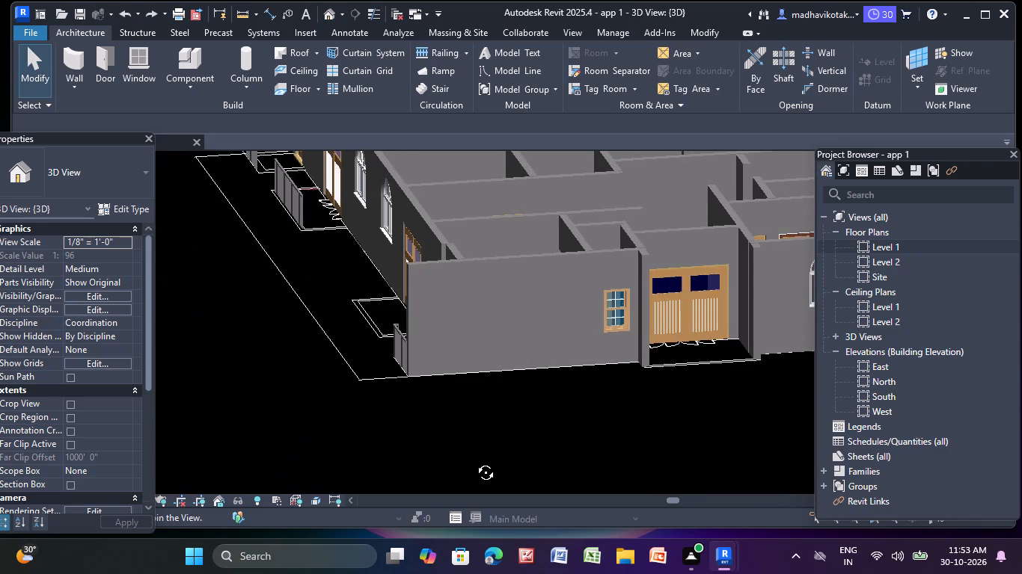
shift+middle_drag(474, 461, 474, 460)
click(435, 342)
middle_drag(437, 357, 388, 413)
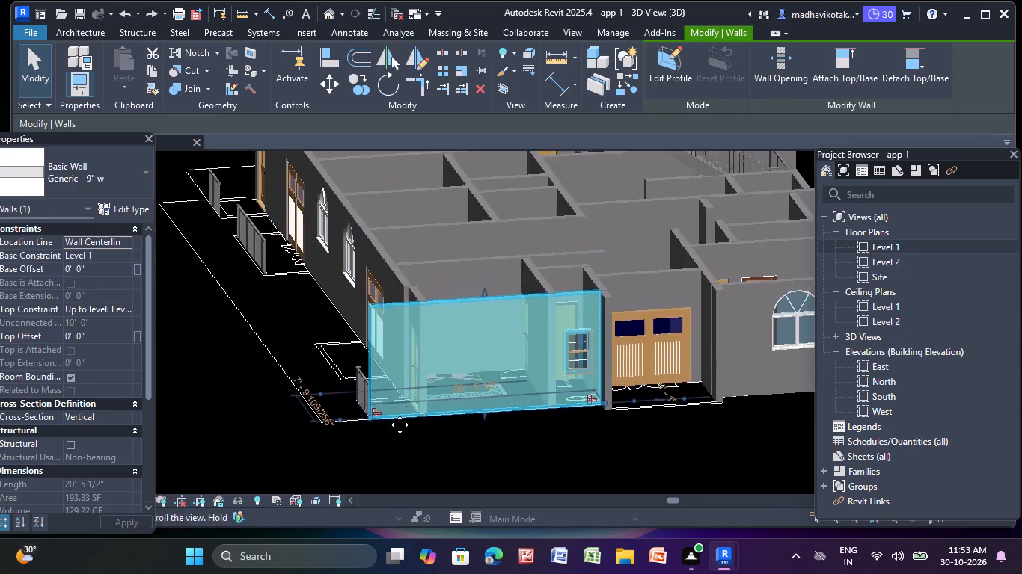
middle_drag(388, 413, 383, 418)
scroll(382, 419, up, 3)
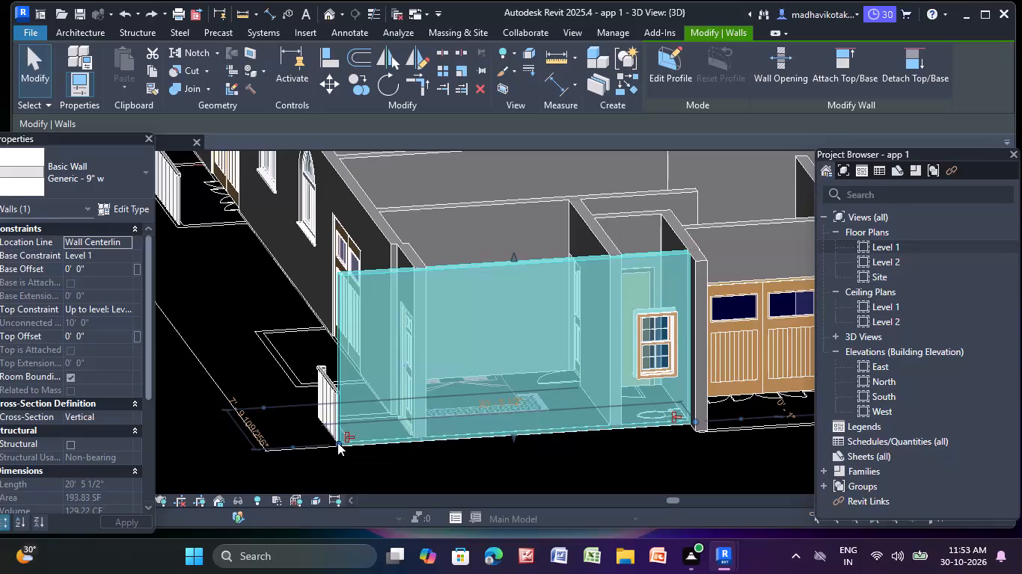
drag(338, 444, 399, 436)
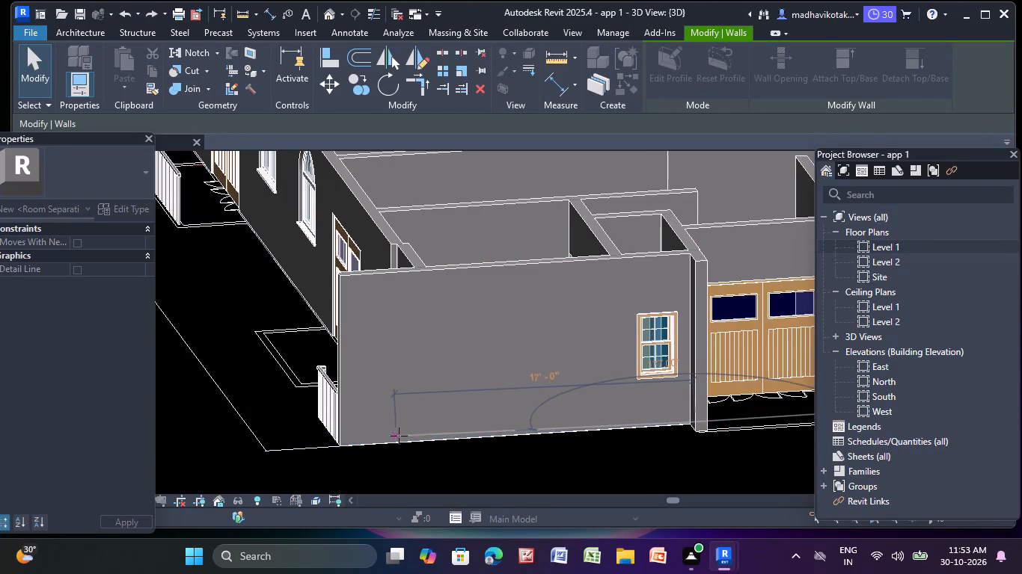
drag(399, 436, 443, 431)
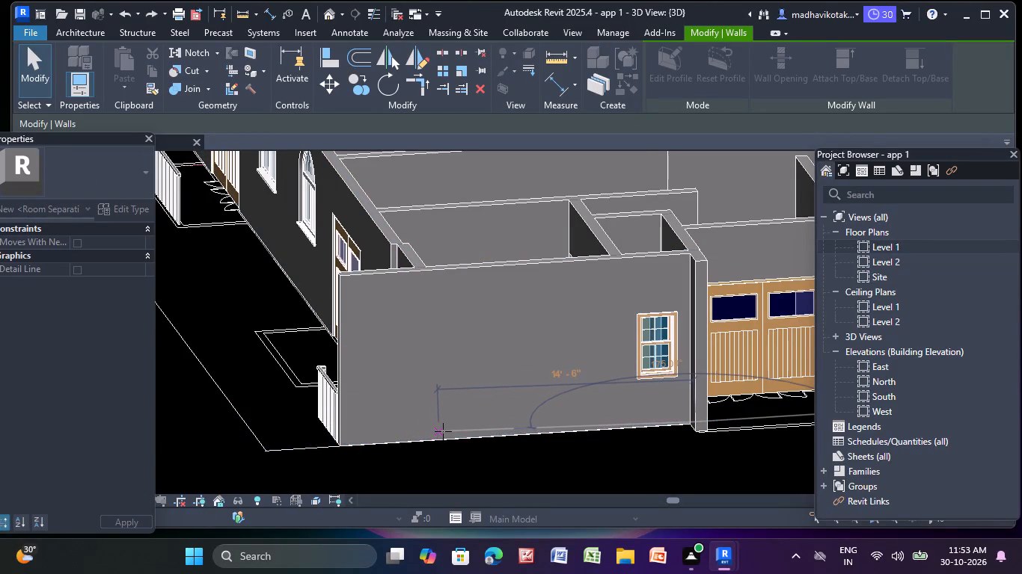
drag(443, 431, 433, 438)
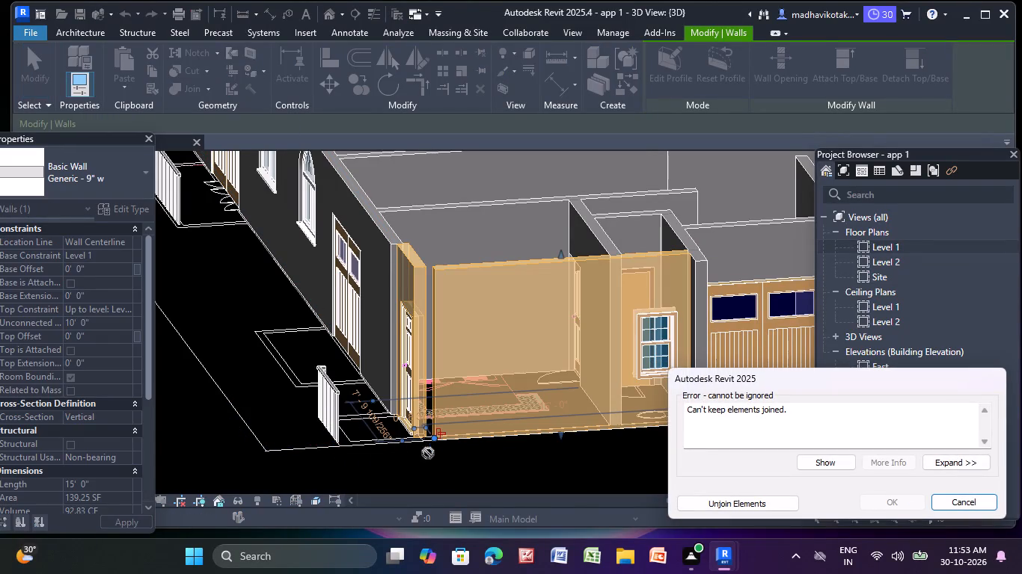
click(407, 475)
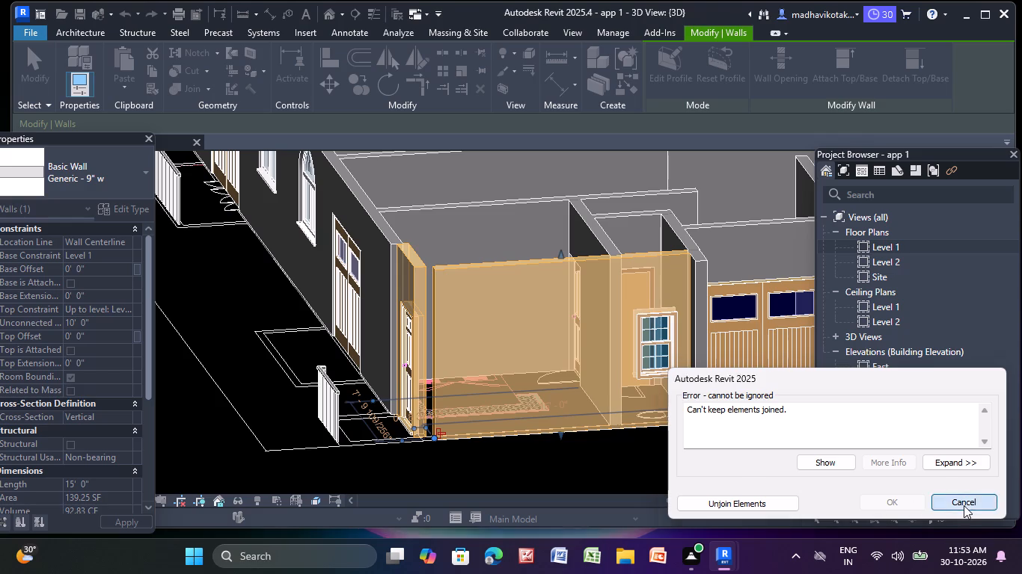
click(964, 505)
Delete the Generic - 9" end wall that holds the double-hung window, beside the single-door bedroom and toilet.
click(501, 392)
key(Delete)
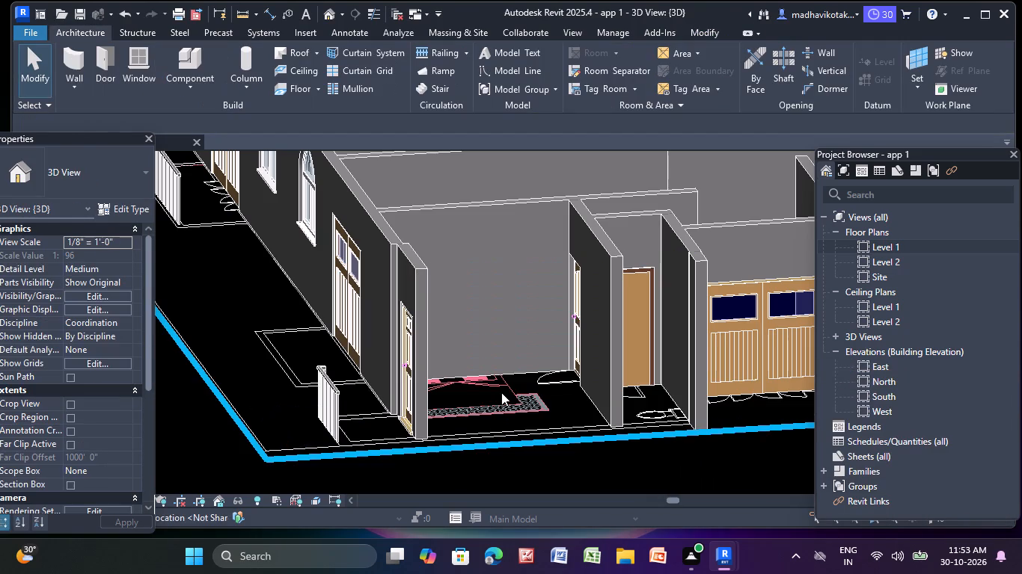
Draw a Generic - 9" wall about 15'-8" long on Level 1, closing the bedroom and toilet up to the adjoining balcony wall.
scroll(694, 212, down, 1)
double_click(879, 247)
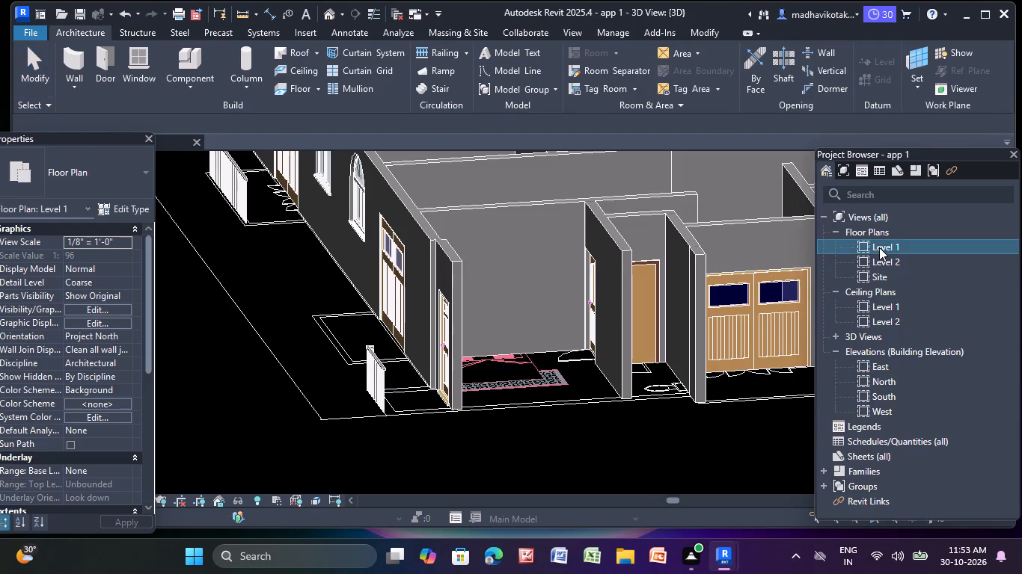
scroll(565, 424, down, 4)
middle_drag(563, 424, 512, 389)
scroll(415, 368, up, 3)
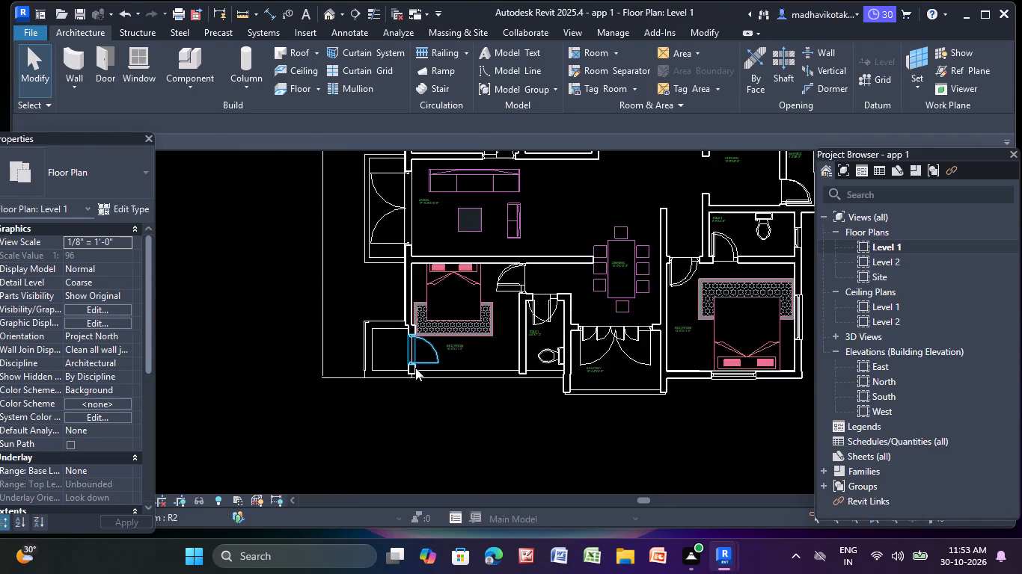
scroll(414, 372, up, 3)
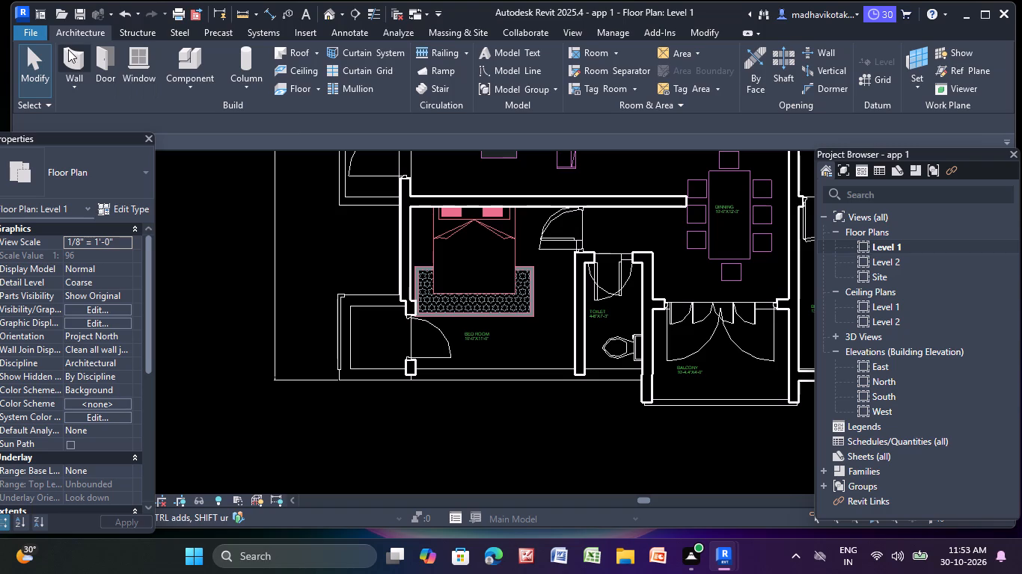
click(77, 57)
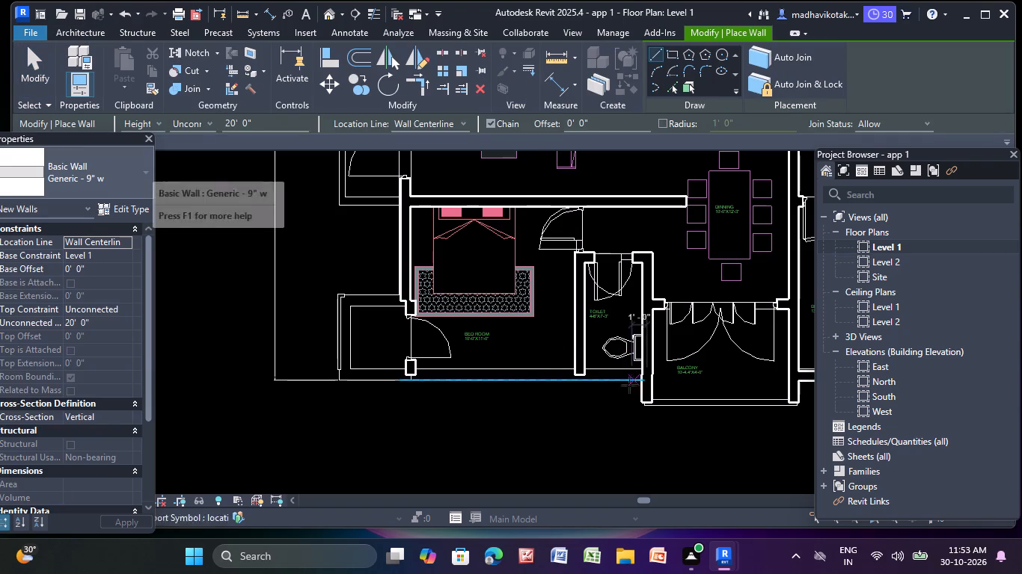
scroll(389, 385, up, 8)
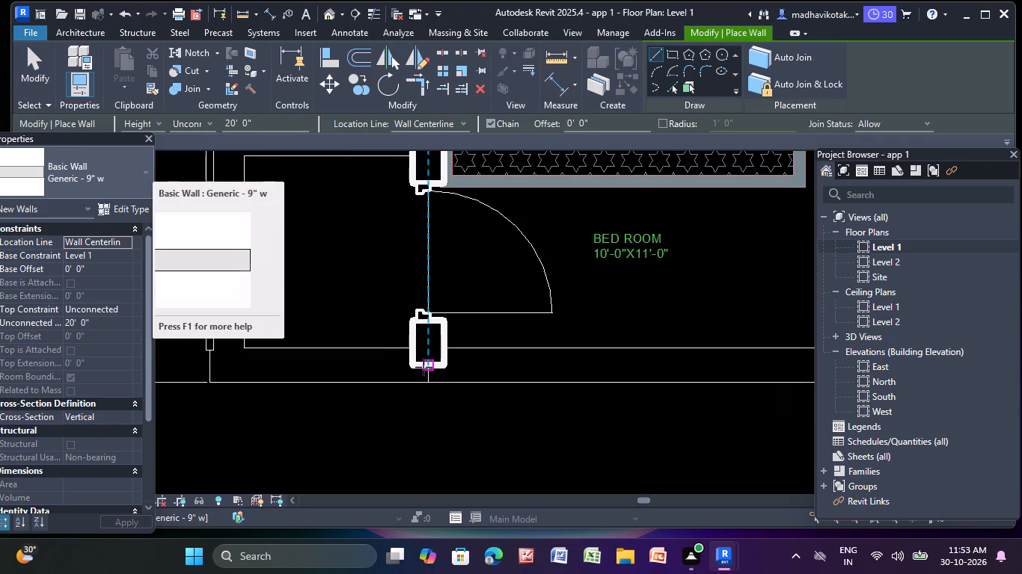
click(415, 369)
scroll(711, 362, down, 2)
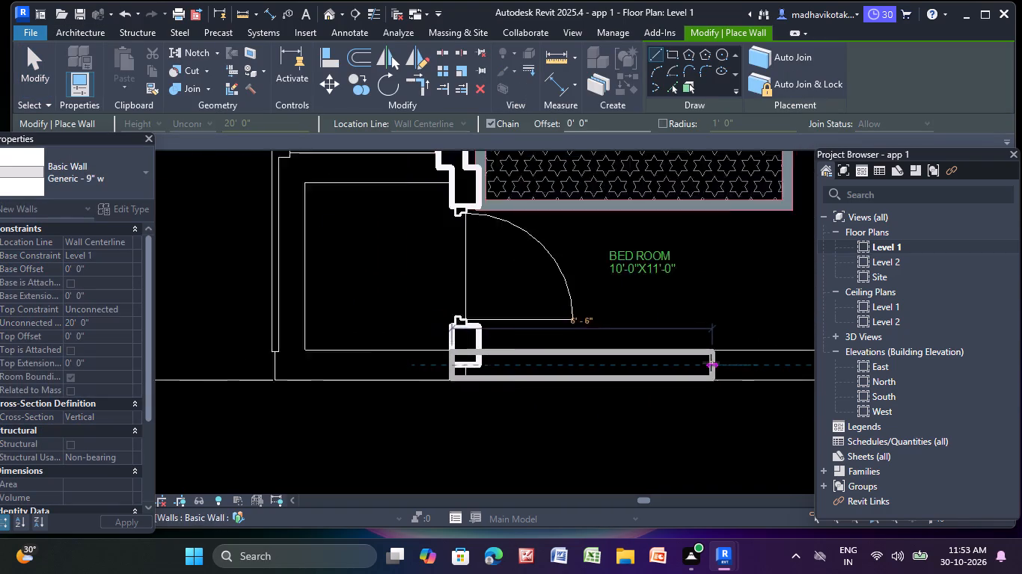
scroll(711, 362, down, 1)
middle_drag(711, 362, 251, 330)
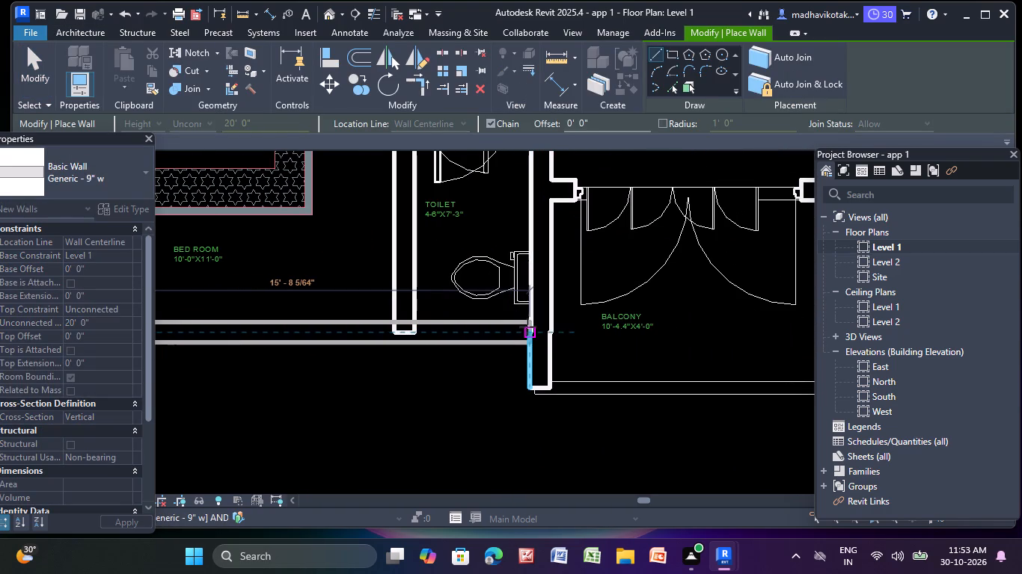
click(527, 325)
key(Escape)
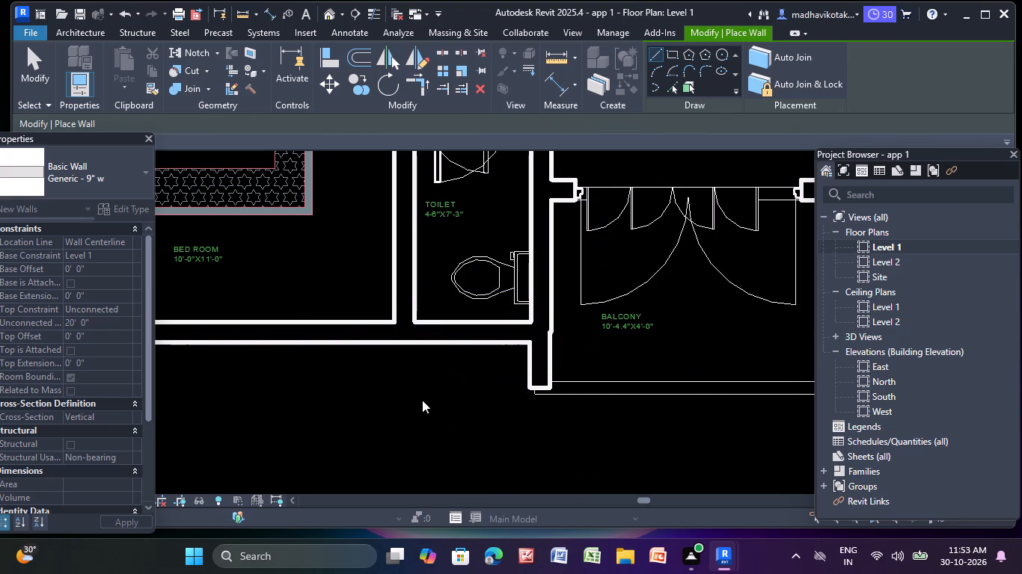
scroll(421, 400, down, 9)
scroll(266, 278, down, 2)
middle_drag(266, 277, 306, 340)
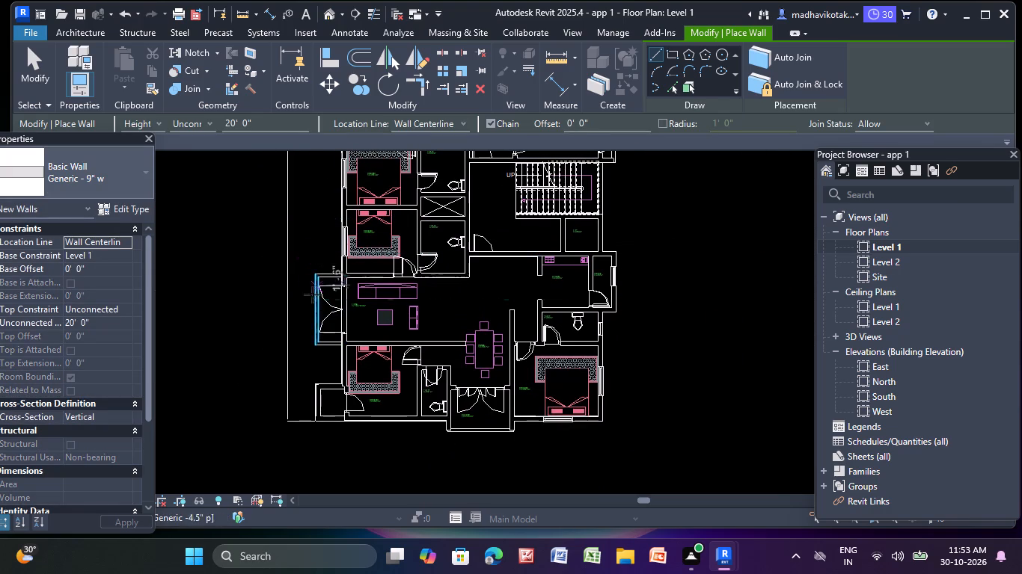
middle_drag(352, 327, 337, 266)
key(Escape)
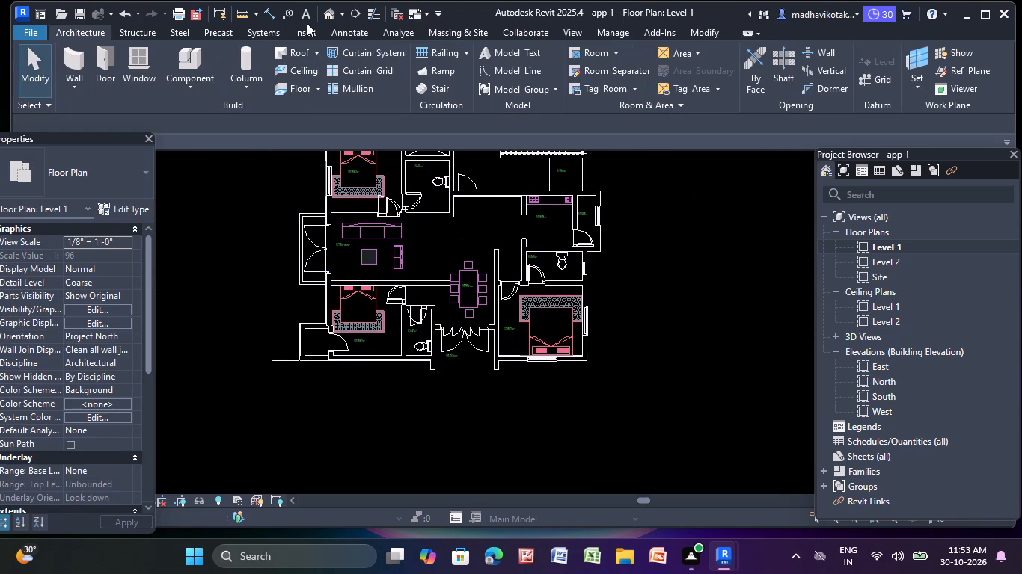
key(Escape)
Set the new bedroom and toilet end wall's top constraint up to Level 2 in the 3D view.
click(331, 18)
scroll(340, 256, down, 3)
middle_drag(341, 256, 294, 328)
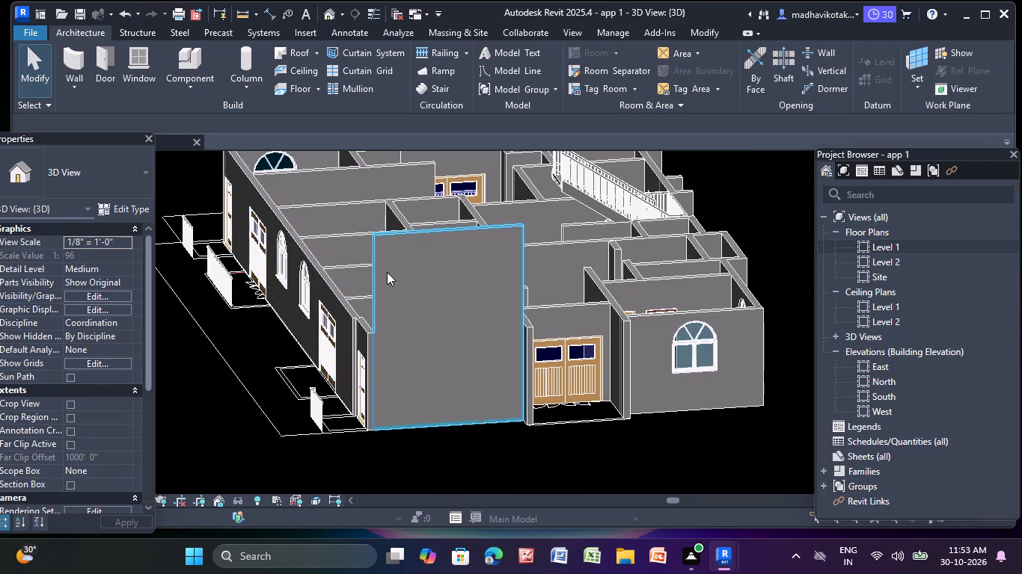
click(390, 269)
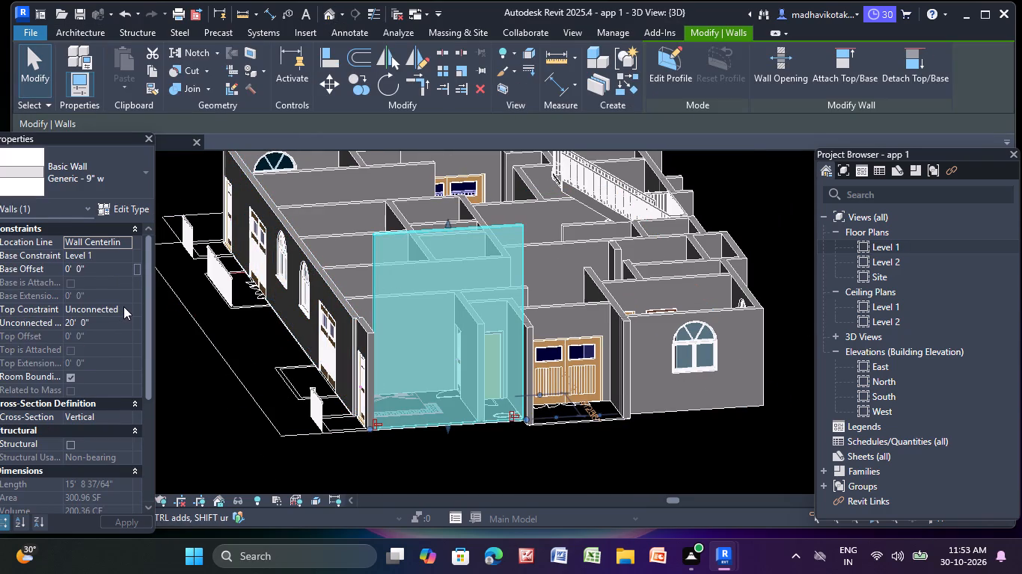
click(123, 306)
click(130, 346)
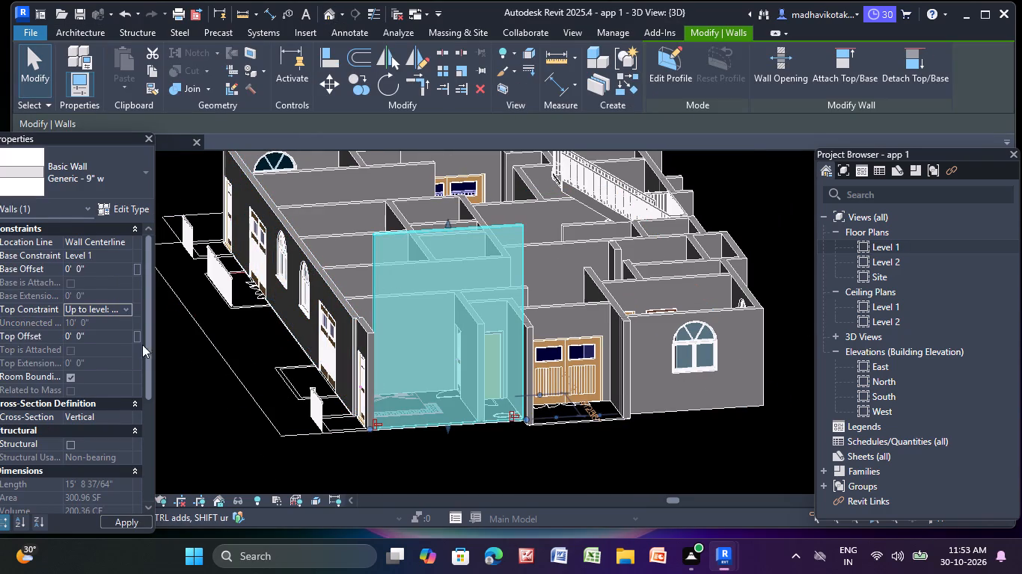
key(Escape)
key(Escape)
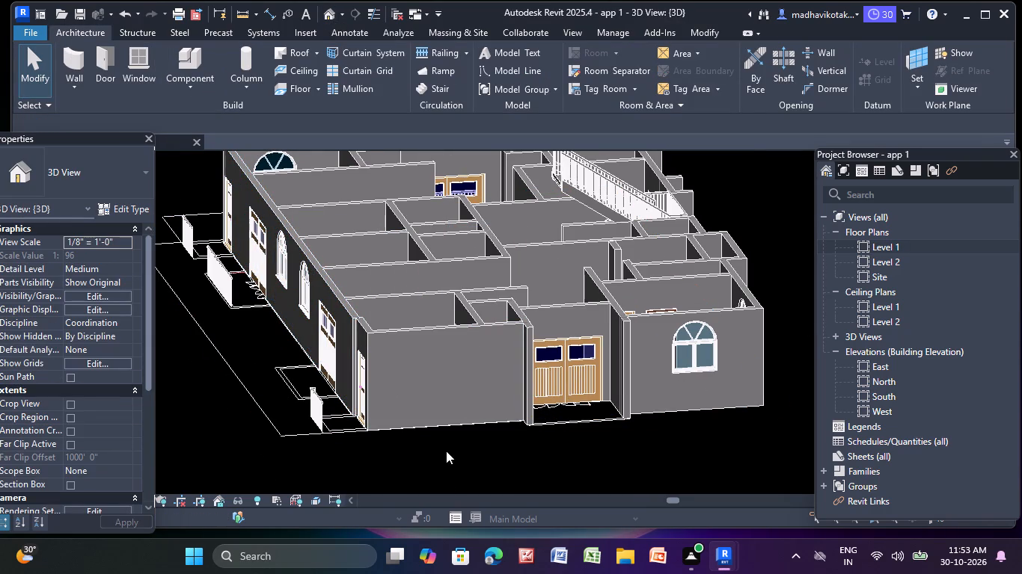
Delete the three handrail railings in front of the single and double doors along the long facade.
middle_drag(446, 445, 599, 409)
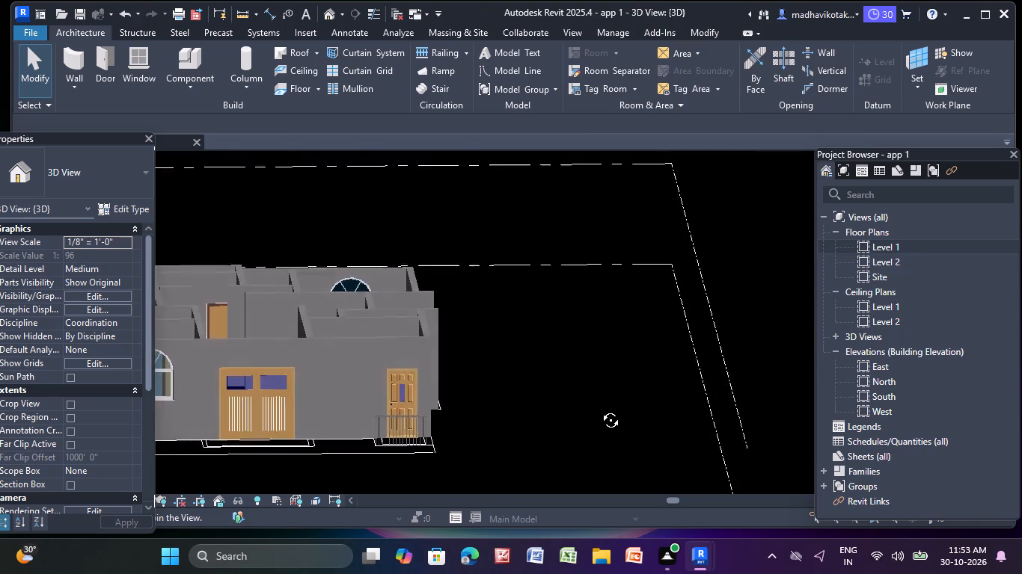
middle_drag(599, 409, 569, 439)
click(376, 438)
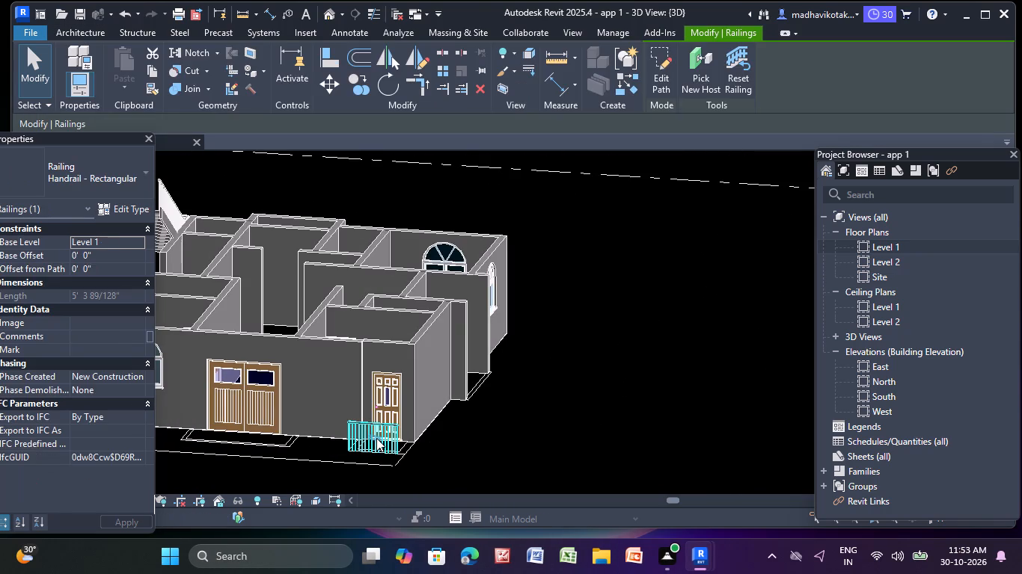
key(Delete)
scroll(376, 438, down, 4)
middle_drag(382, 438, 616, 341)
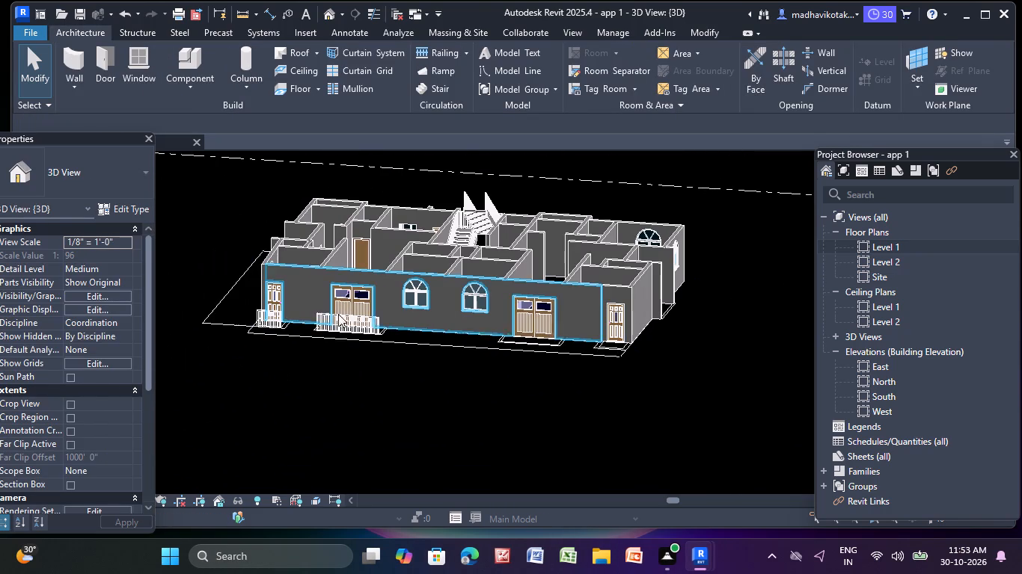
click(362, 322)
key(Delete)
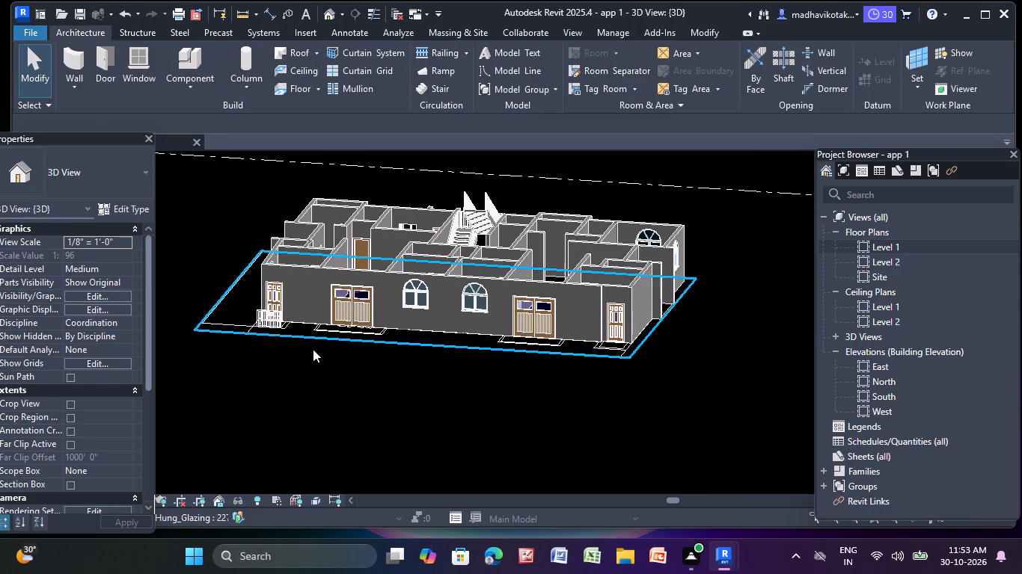
scroll(284, 362, up, 4)
click(249, 289)
key(Delete)
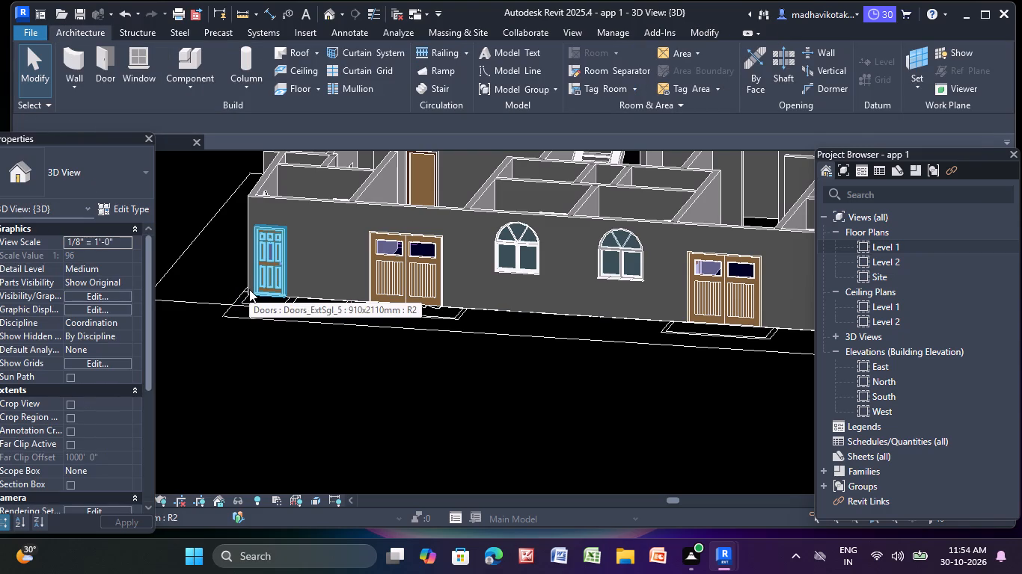
Delete the 910x2110mm composite window from the projecting wall on the staircase side, beside the small double-hung window.
scroll(249, 289, down, 6)
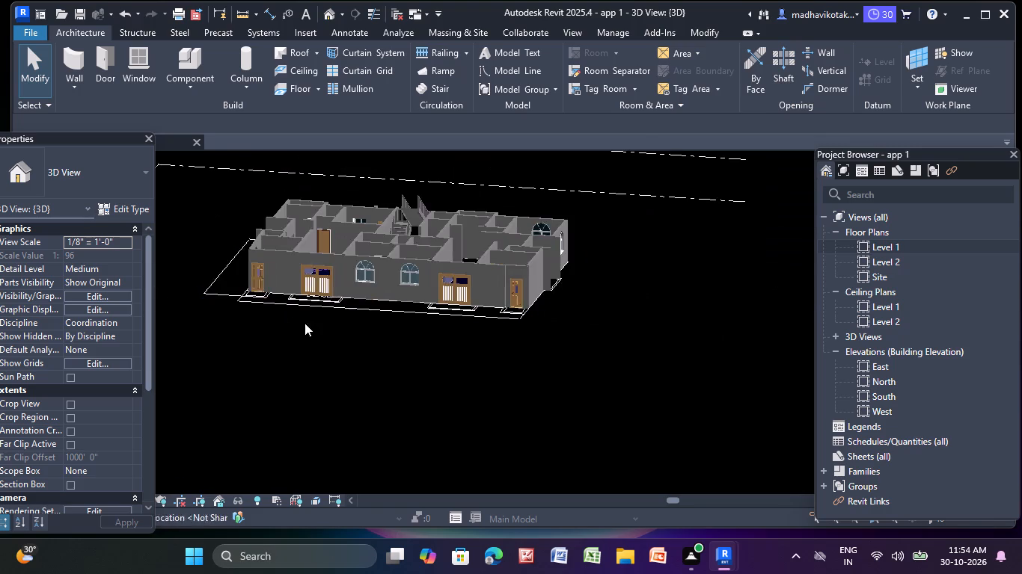
middle_drag(445, 367, 242, 387)
scroll(436, 339, down, 1)
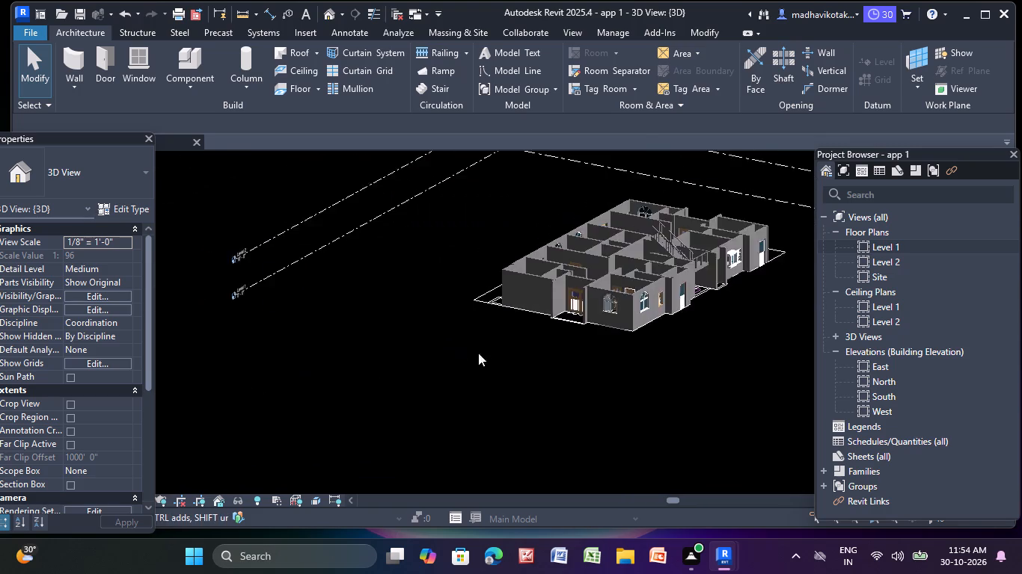
scroll(478, 353, down, 1)
middle_drag(545, 375, 394, 407)
scroll(437, 392, up, 1)
shift+middle_drag(554, 398, 403, 380)
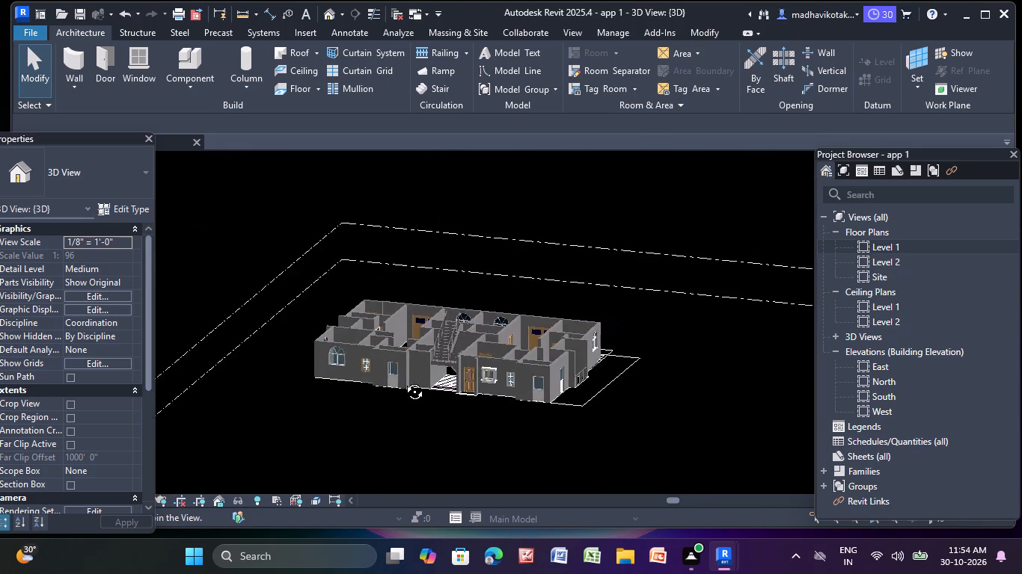
shift+middle_drag(403, 380, 403, 376)
scroll(382, 355, up, 10)
middle_drag(397, 354, 409, 271)
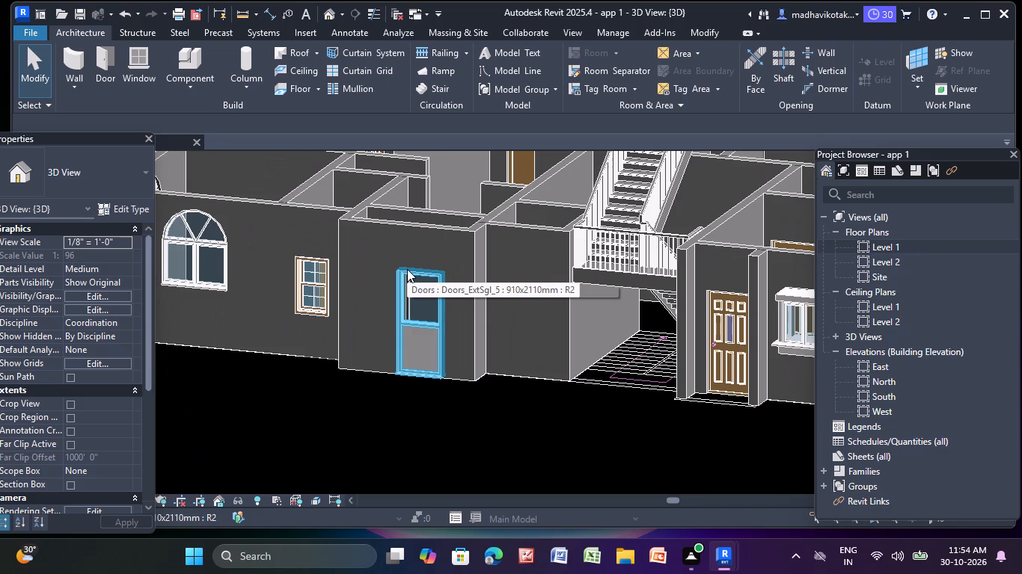
click(411, 321)
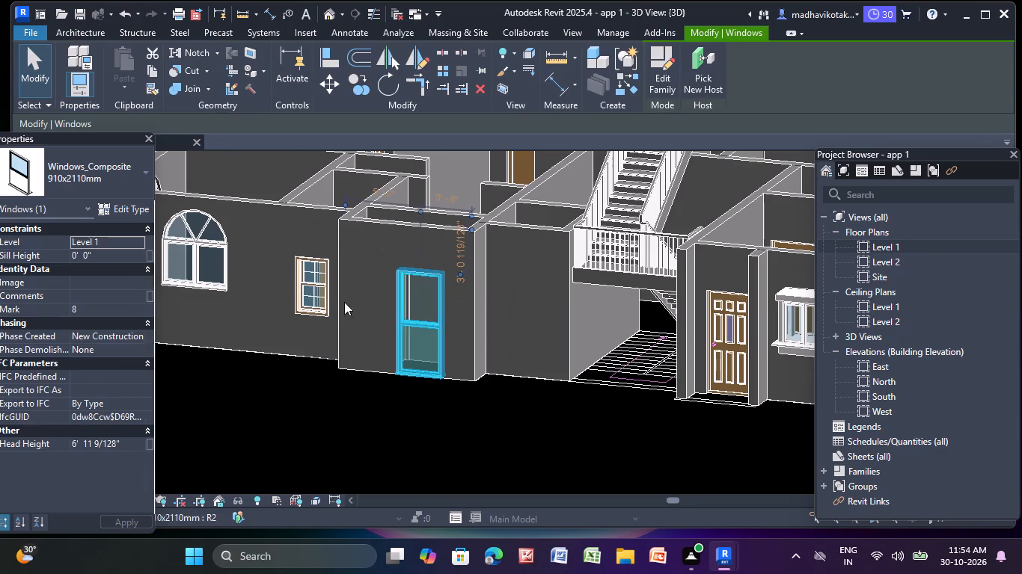
key(Delete)
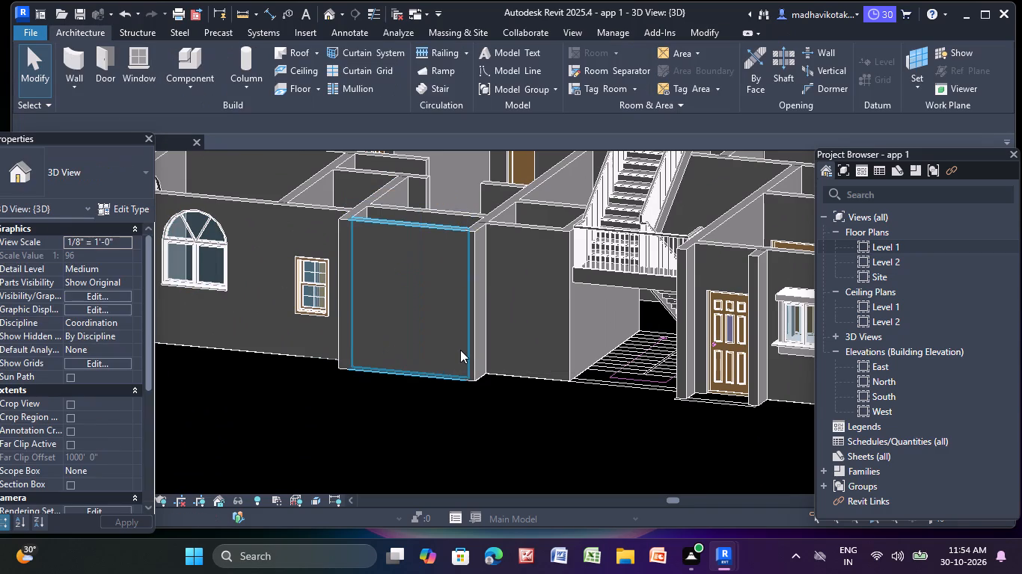
Delete the two short projecting Generic - 9" walls flanking the entrance door beside the staircase.
scroll(608, 383, down, 1)
middle_drag(605, 383, 333, 333)
scroll(478, 294, up, 5)
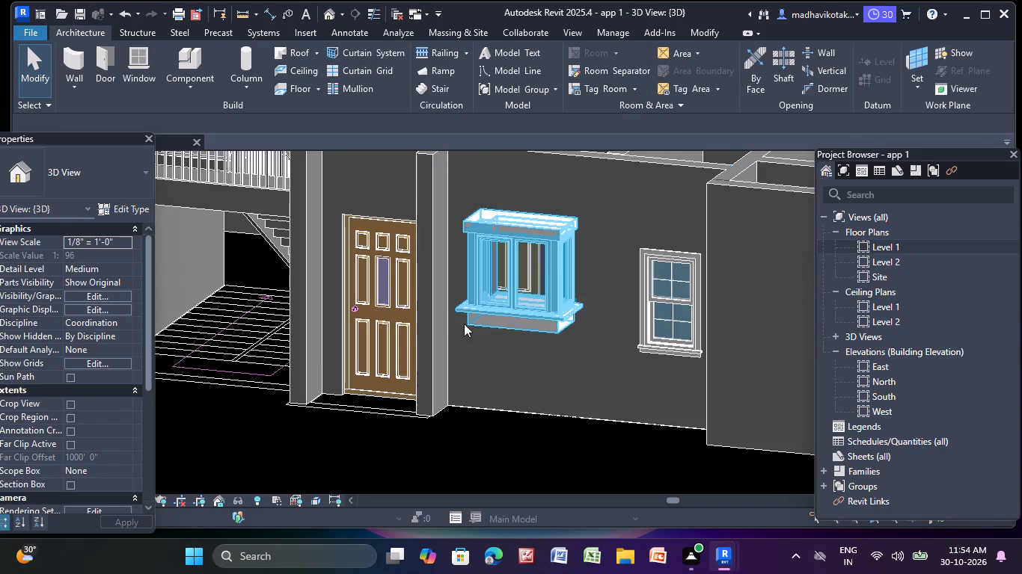
scroll(429, 343, up, 3)
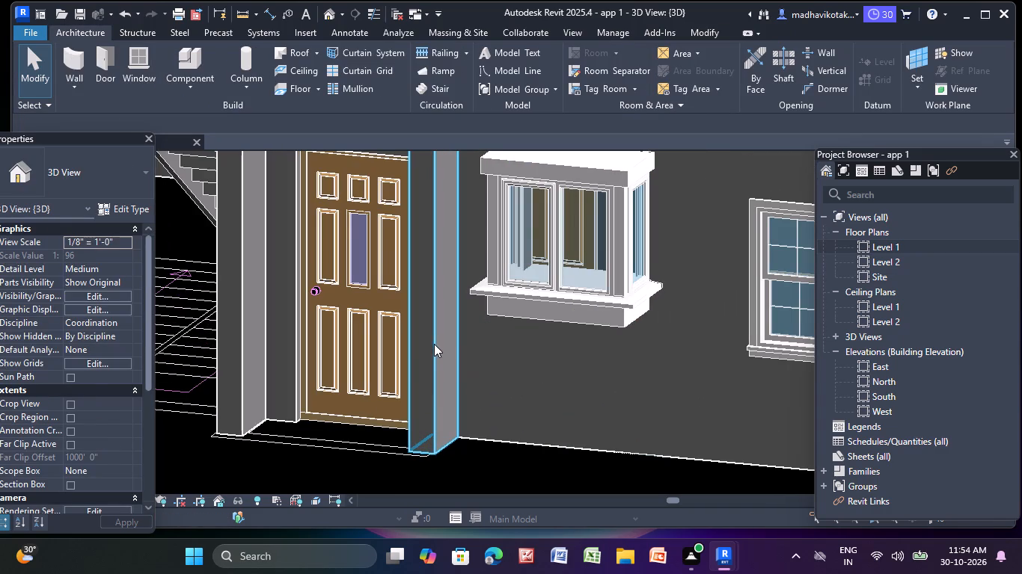
click(434, 344)
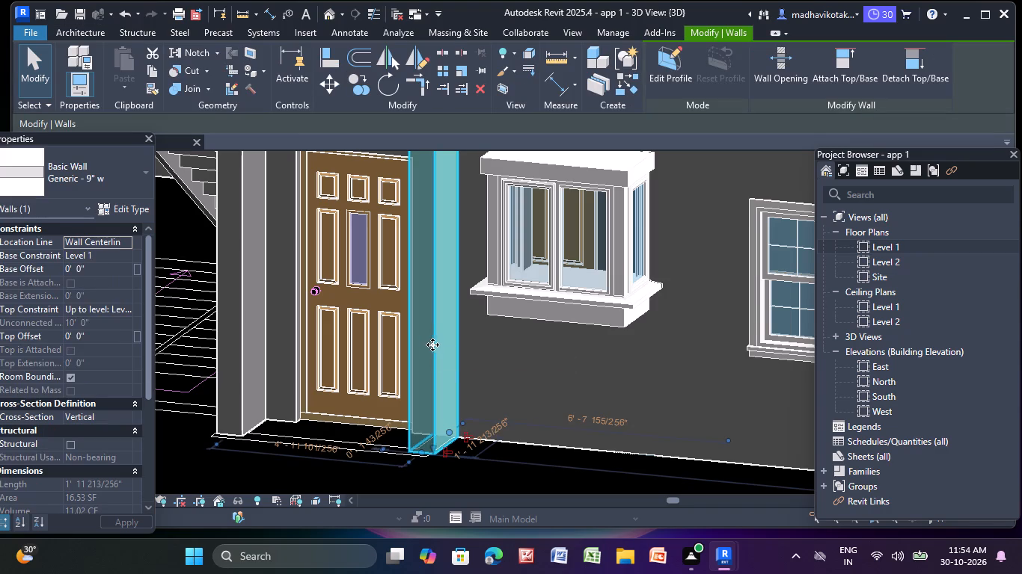
key(Delete)
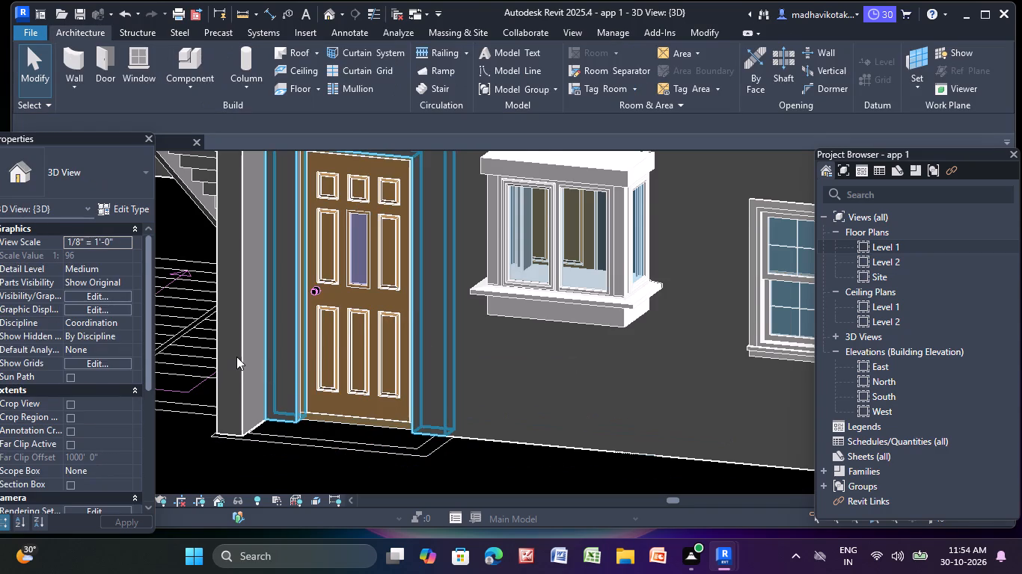
click(236, 357)
key(Delete)
Delete the composite window from the projecting corner wall beyond the bay and double-hung windows.
scroll(236, 357, down, 5)
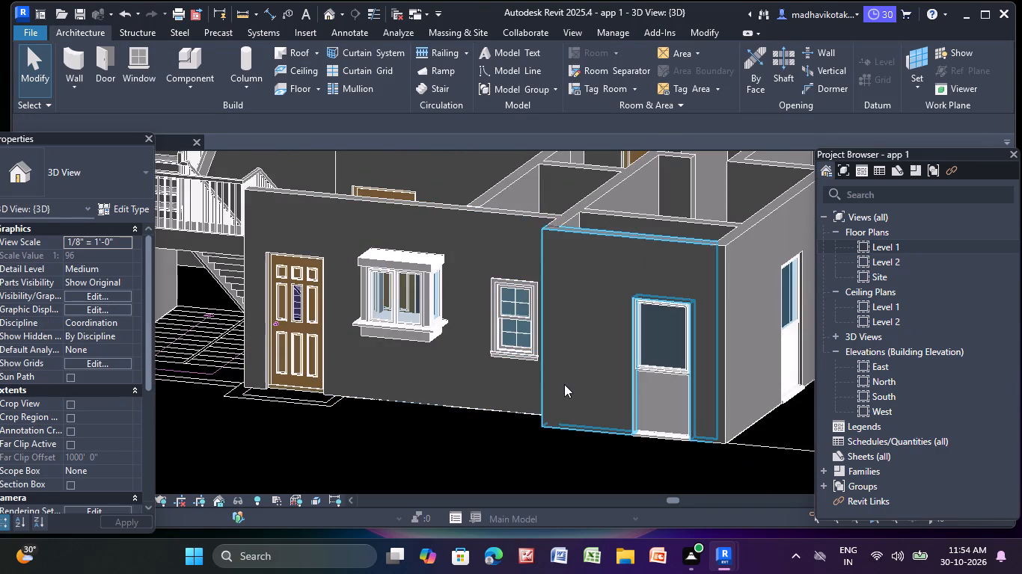
middle_drag(564, 384, 397, 396)
click(477, 376)
key(Delete)
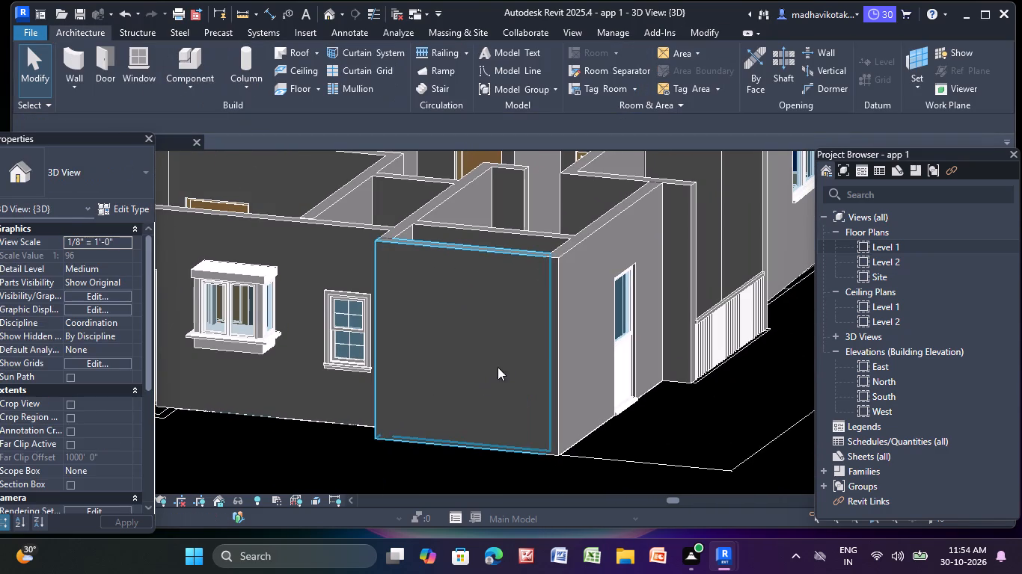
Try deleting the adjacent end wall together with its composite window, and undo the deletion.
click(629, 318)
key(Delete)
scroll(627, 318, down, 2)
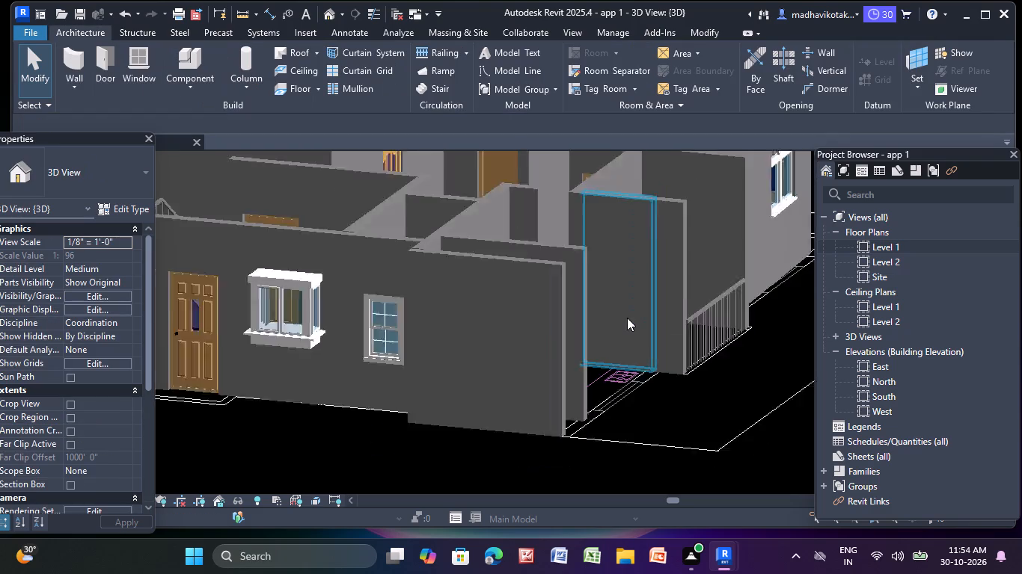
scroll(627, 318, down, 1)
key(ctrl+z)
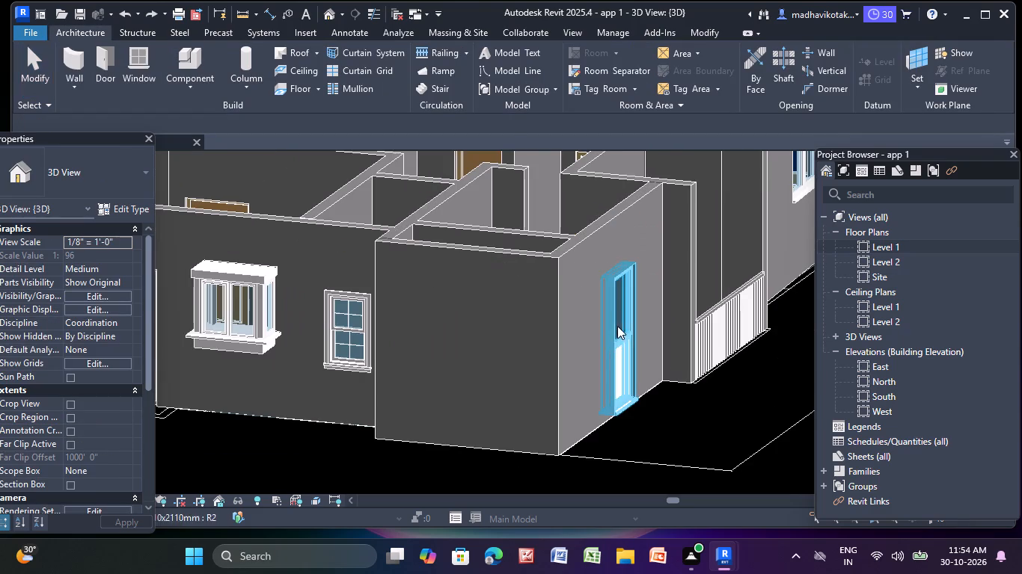
Delete the 910x2110mm composite window from the projecting corner wall beside the railed double-door entrance.
middle_drag(699, 395, 605, 448)
scroll(595, 433, down, 4)
middle_drag(589, 402, 702, 311)
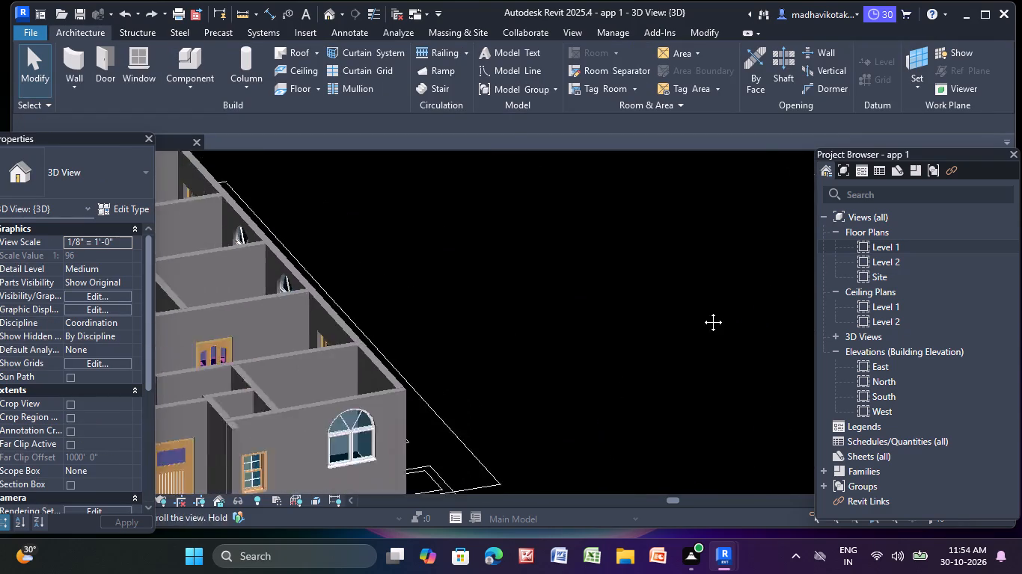
middle_drag(702, 311, 767, 270)
scroll(702, 309, down, 3)
middle_drag(628, 333, 664, 254)
scroll(300, 358, up, 5)
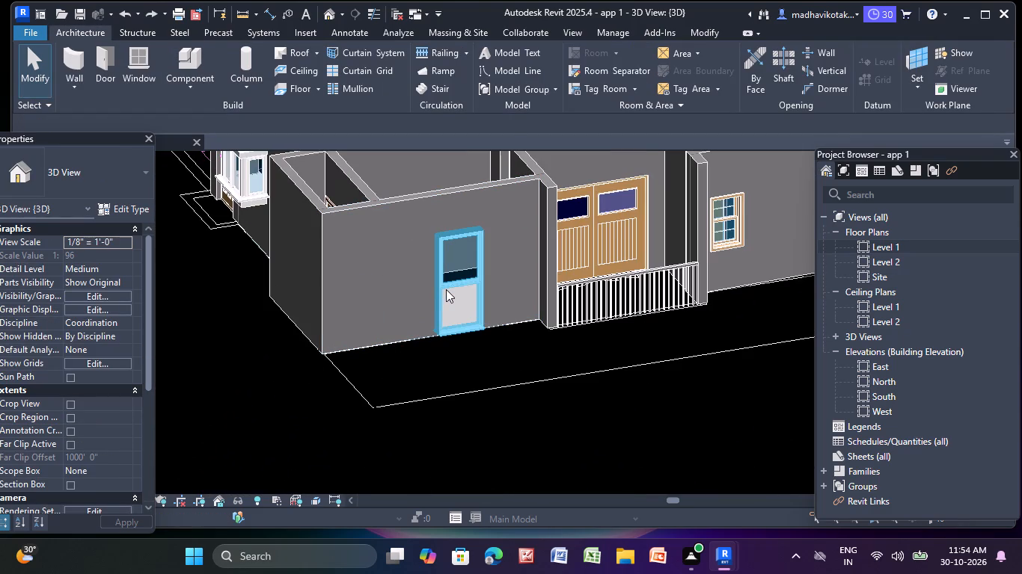
click(446, 289)
key(Delete)
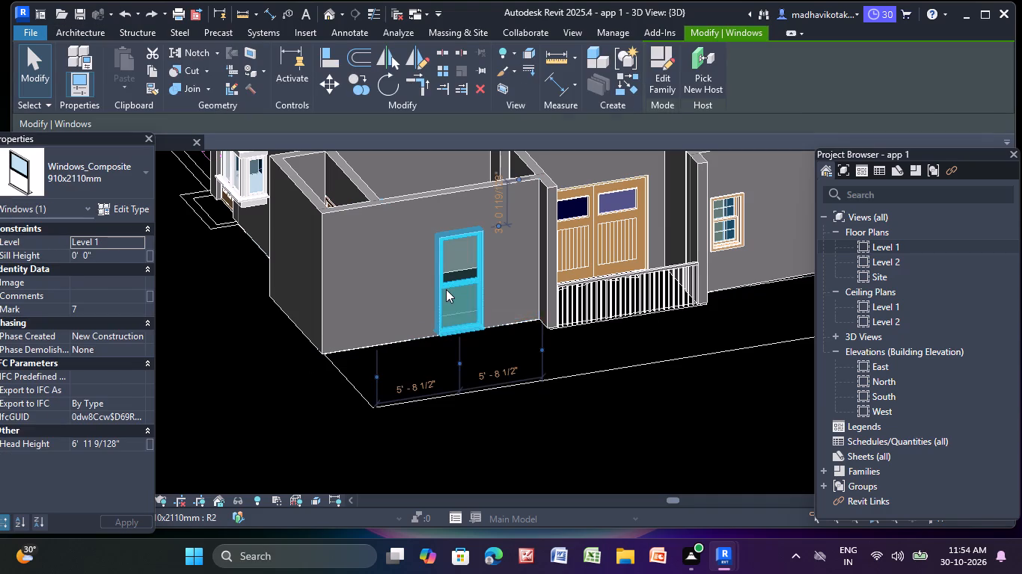
Examine the whole building in 3D, from the end facade around to the long facade with the arched windows.
scroll(447, 244, down, 4)
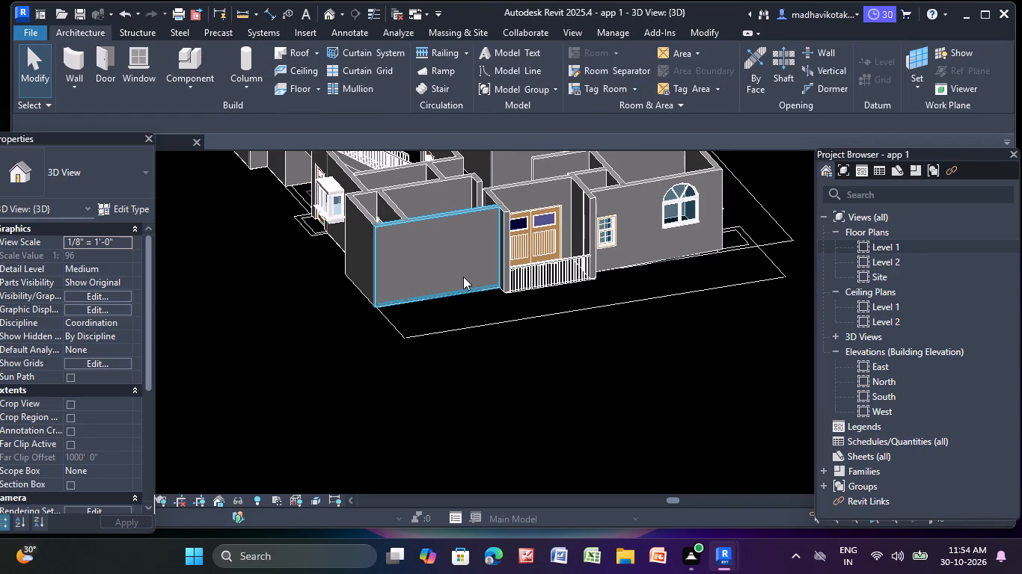
scroll(475, 280, down, 4)
shift+middle_drag(465, 284, 454, 272)
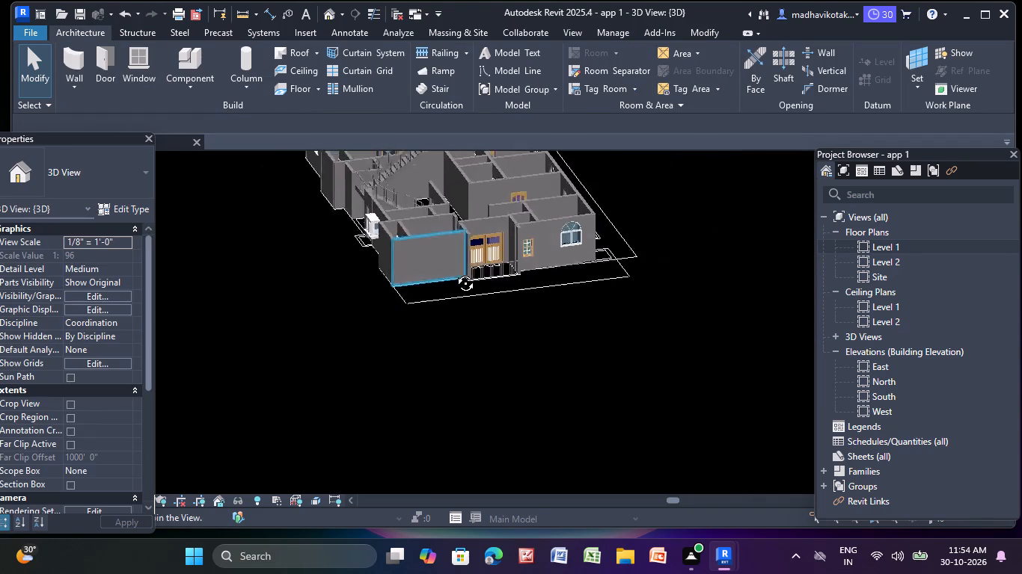
shift+middle_drag(454, 272, 458, 350)
shift+scroll(448, 336, up, 8)
shift+middle_drag(533, 366, 485, 402)
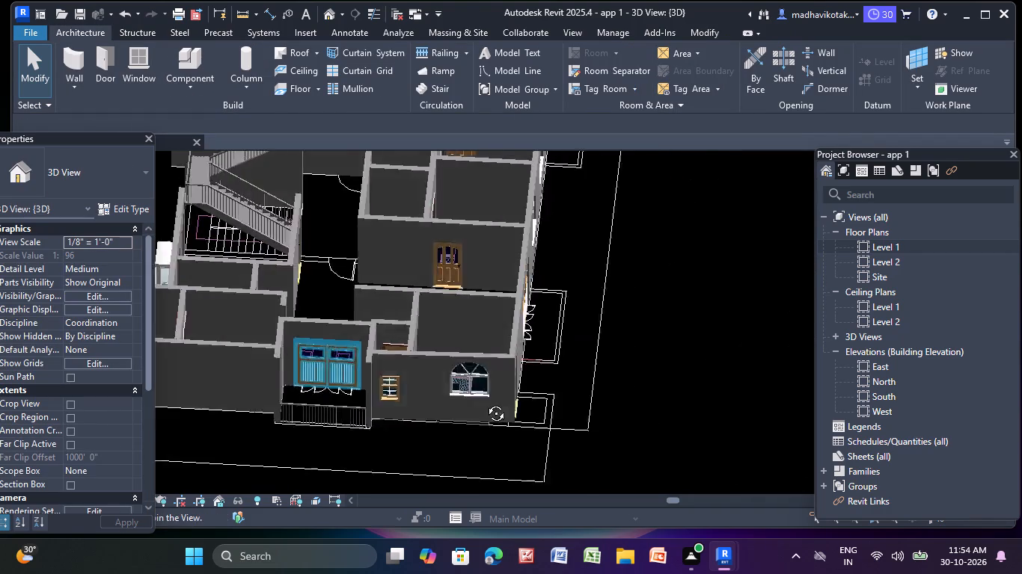
shift+middle_drag(485, 402, 459, 411)
scroll(450, 359, down, 4)
middle_drag(450, 359, 619, 378)
middle_drag(530, 406, 447, 421)
scroll(443, 372, down, 1)
middle_drag(443, 372, 477, 485)
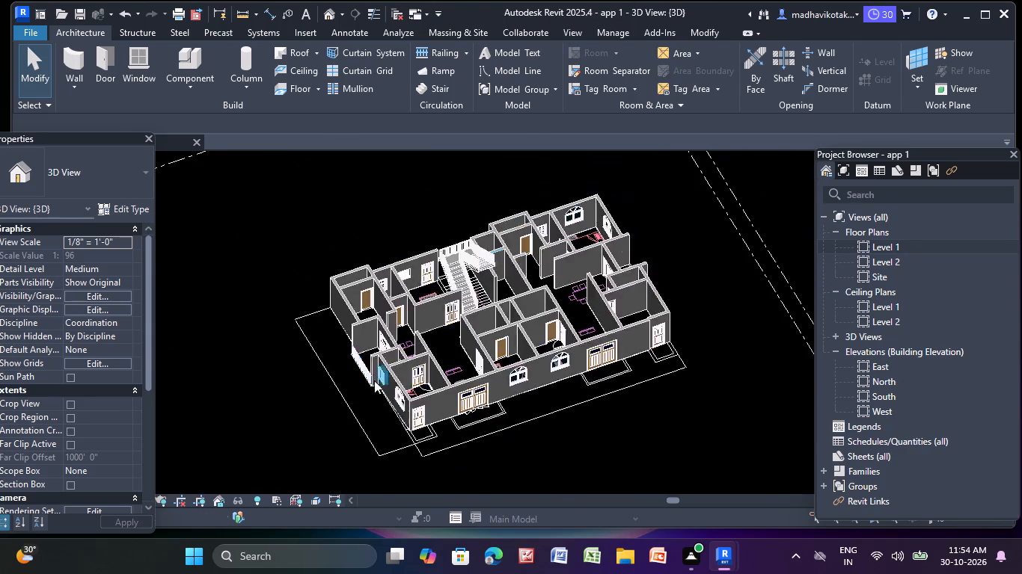
scroll(346, 342, up, 8)
scroll(396, 216, down, 2)
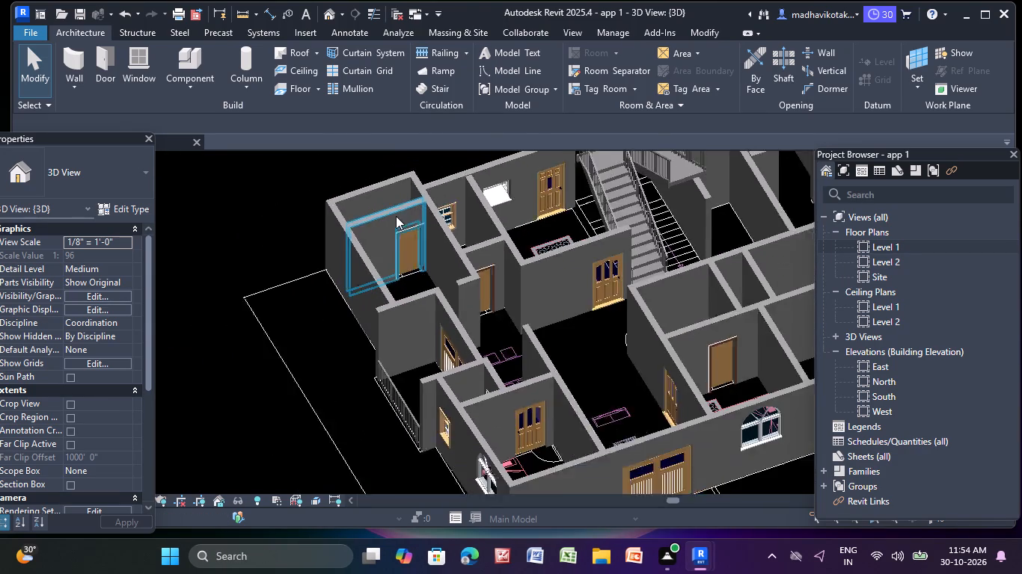
scroll(396, 216, down, 1)
middle_drag(493, 374, 349, 276)
scroll(361, 300, down, 3)
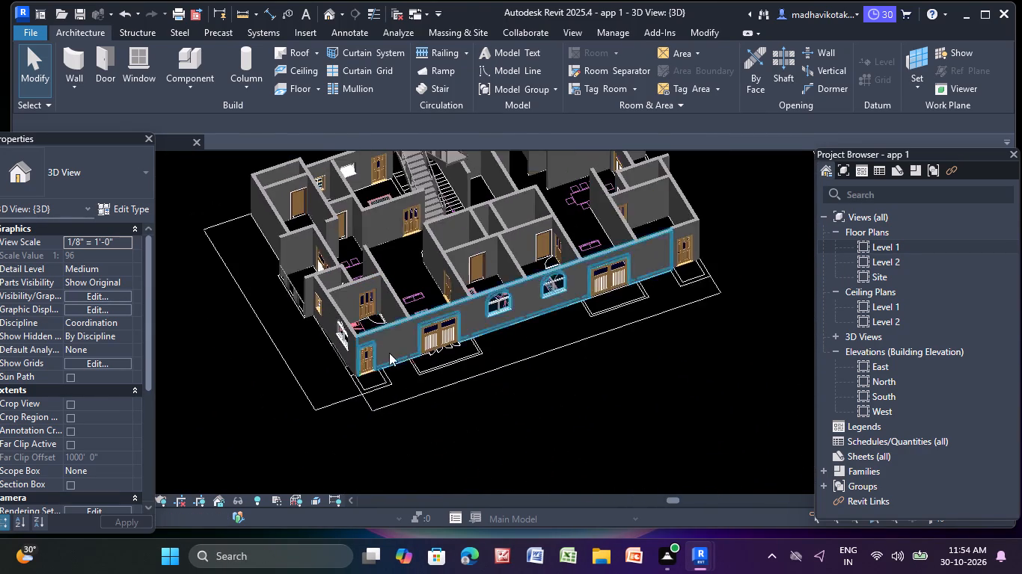
Delete the Handrail - Rectangular railing in front of the double door on the end facade.
shift+middle_drag(407, 392, 545, 282)
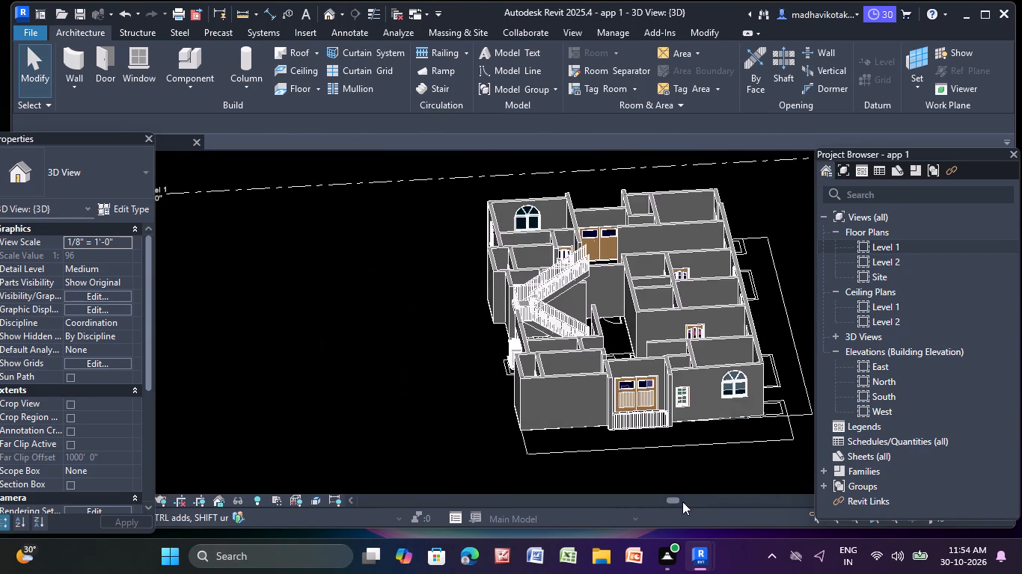
scroll(685, 503, up, 8)
middle_drag(569, 360, 490, 305)
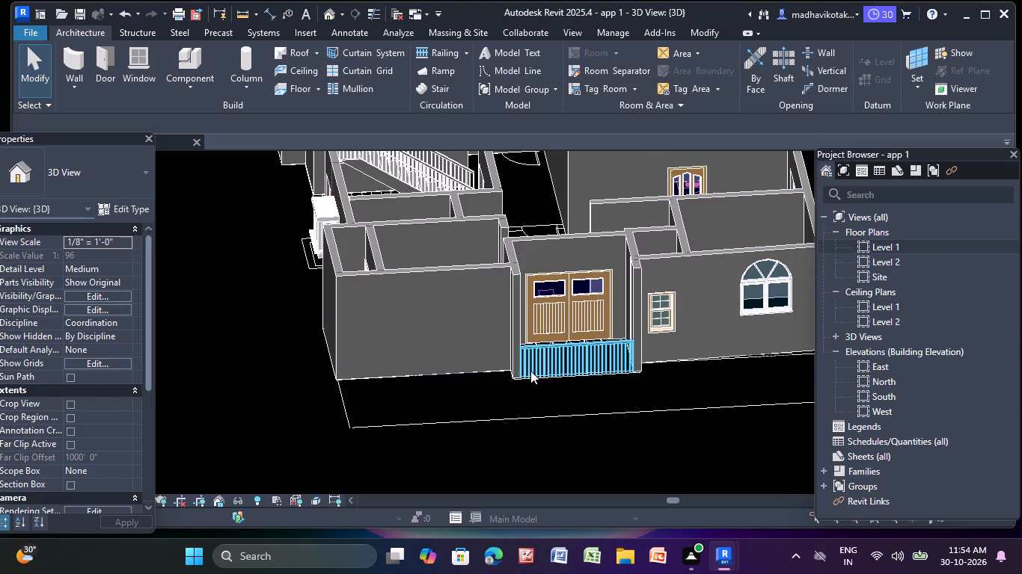
click(530, 371)
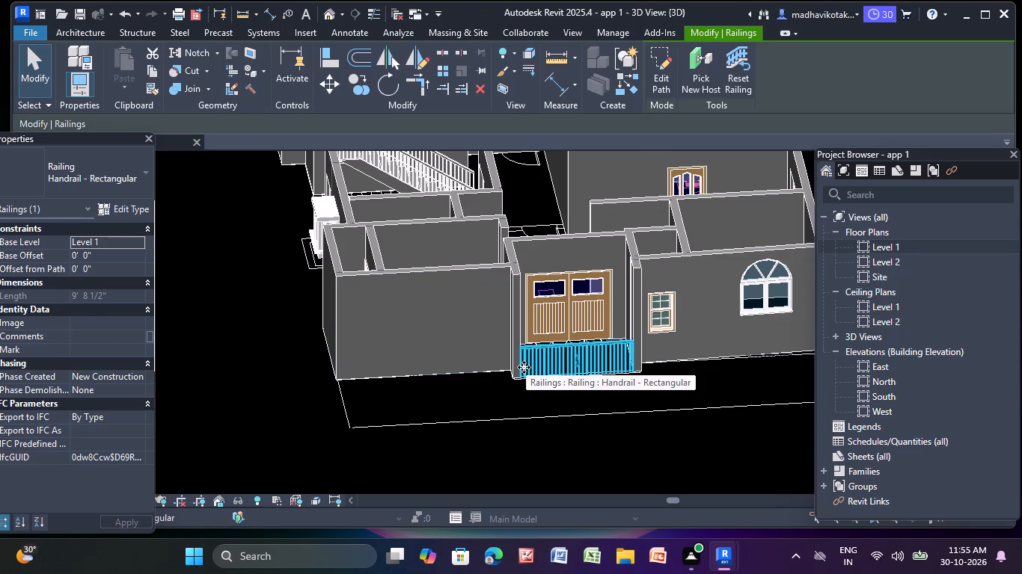
middle_drag(589, 439, 570, 329)
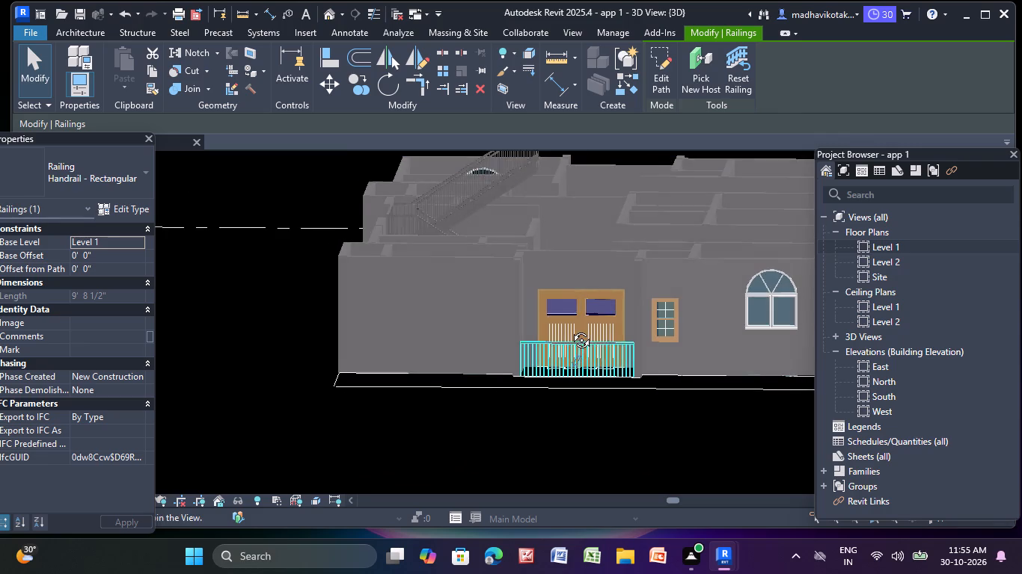
middle_drag(570, 329, 571, 329)
middle_drag(571, 329, 486, 363)
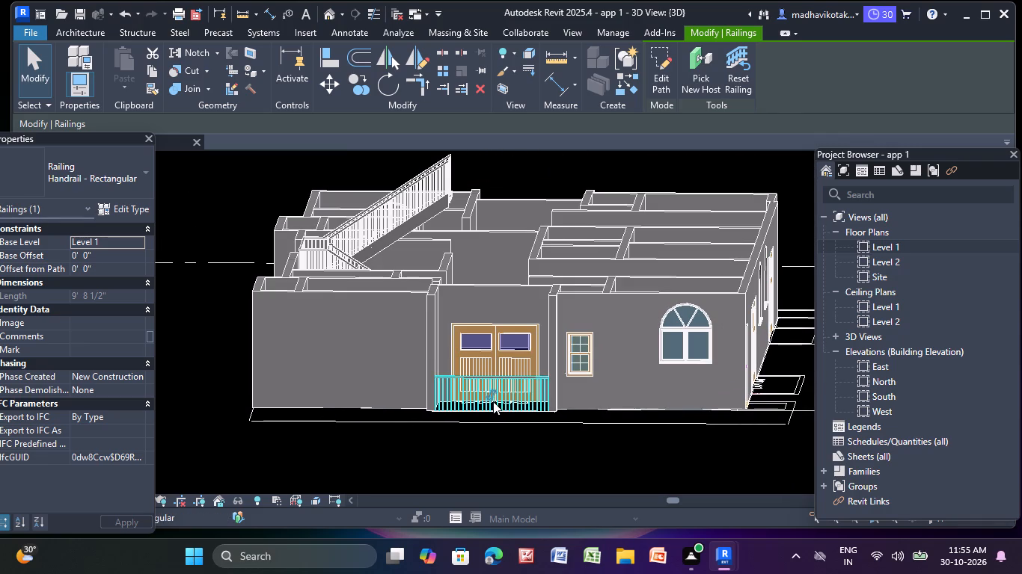
key(Delete)
Delete the two short projecting walls flanking the double entrance door on the end facade.
scroll(493, 401, up, 2)
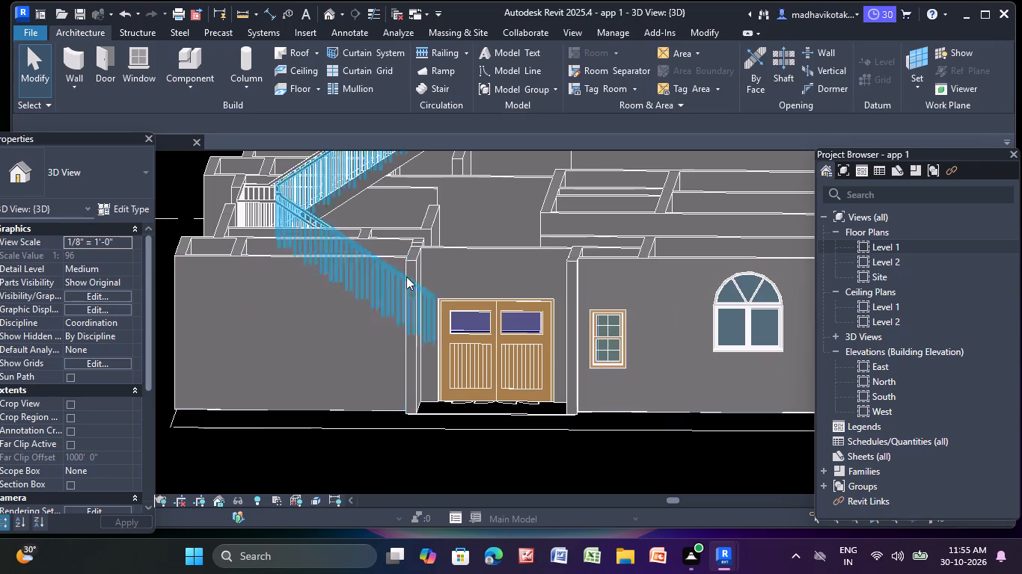
scroll(409, 327, up, 3)
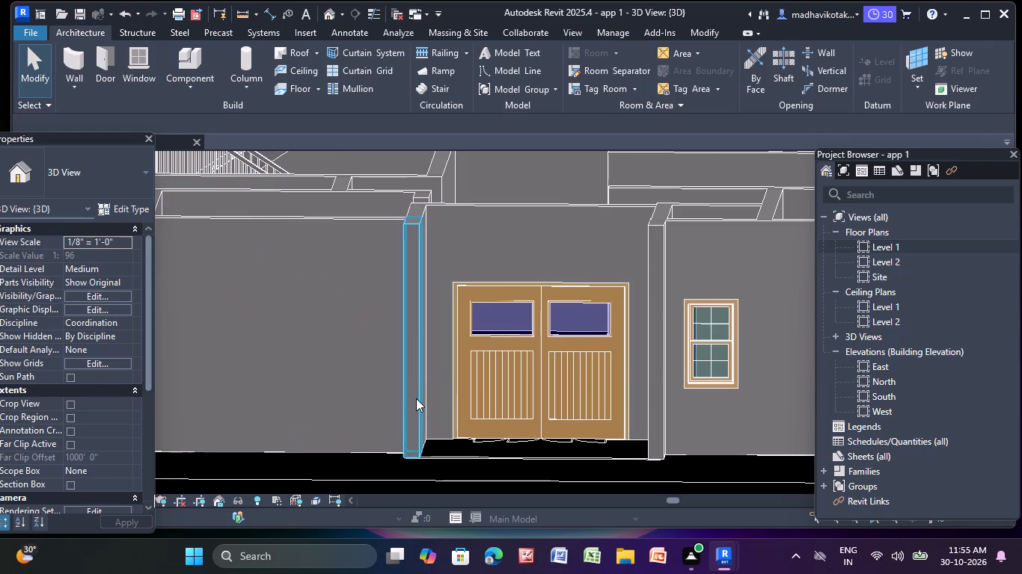
click(416, 398)
key(Delete)
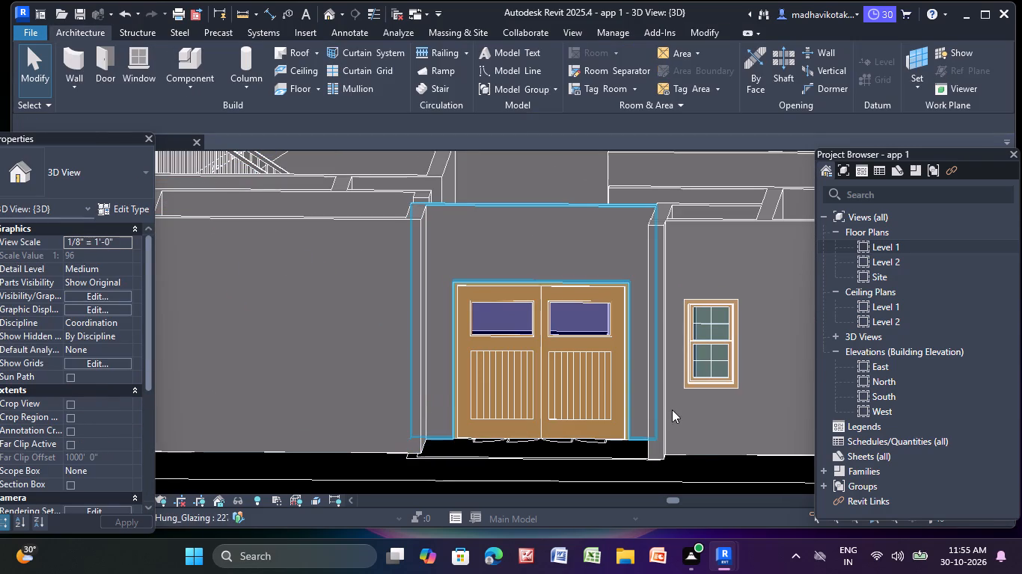
click(661, 406)
key(Delete)
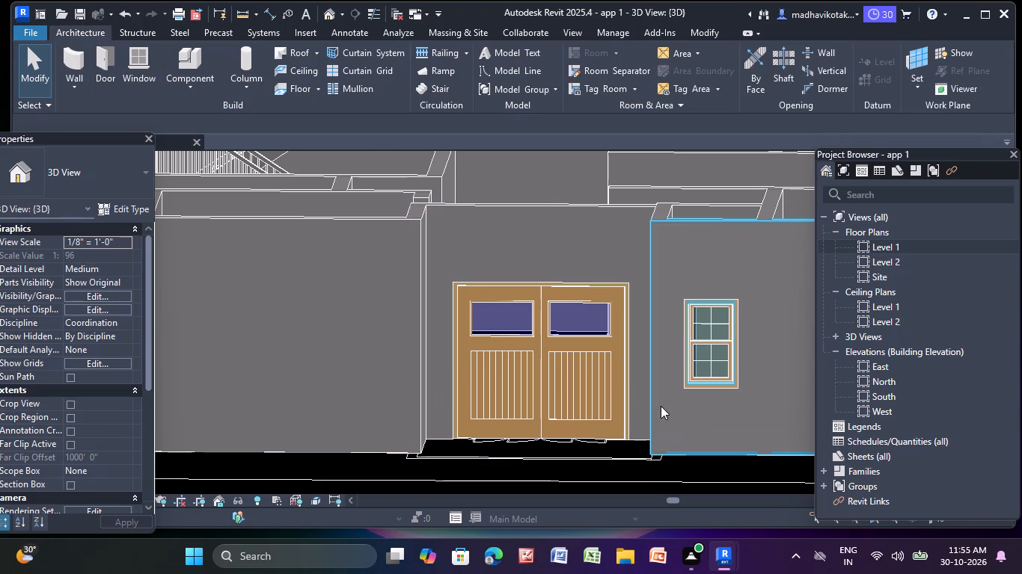
Examine the corner and the long facade with double doors and arched windows in 3D.
scroll(667, 405, down, 7)
middle_drag(649, 468, 543, 455)
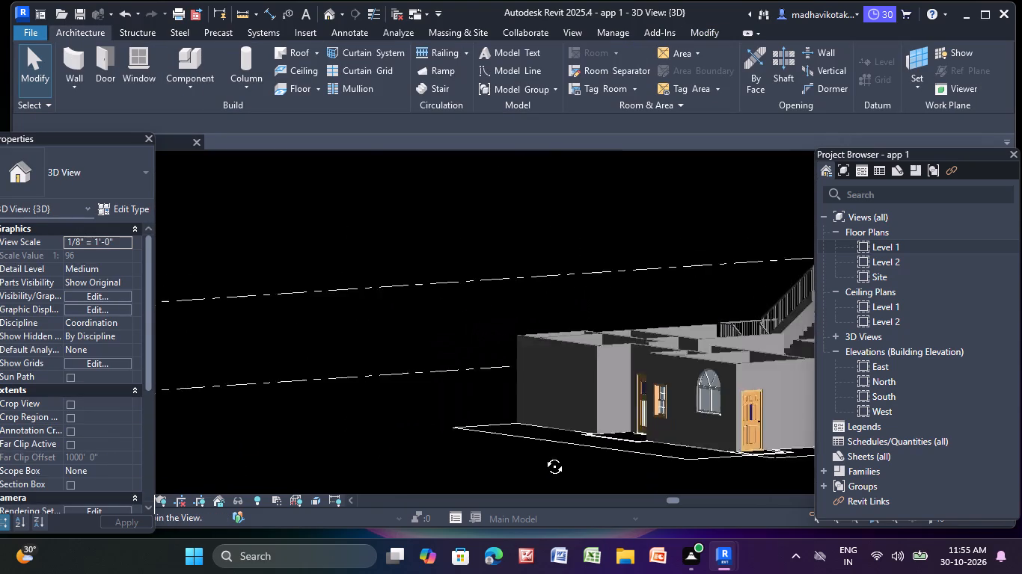
middle_drag(543, 455, 463, 448)
scroll(468, 443, down, 1)
middle_drag(468, 443, 159, 377)
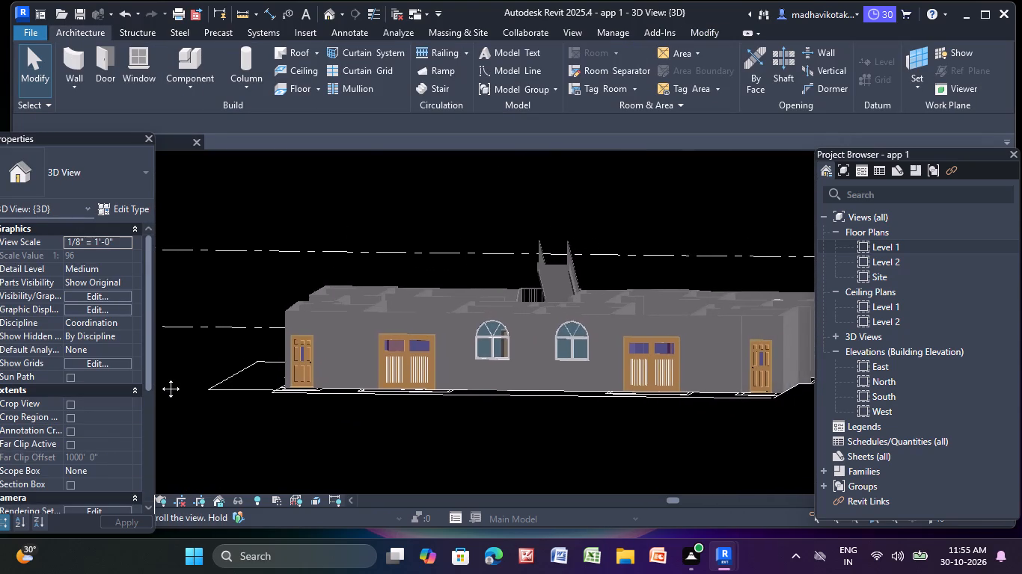
middle_drag(159, 377, 110, 375)
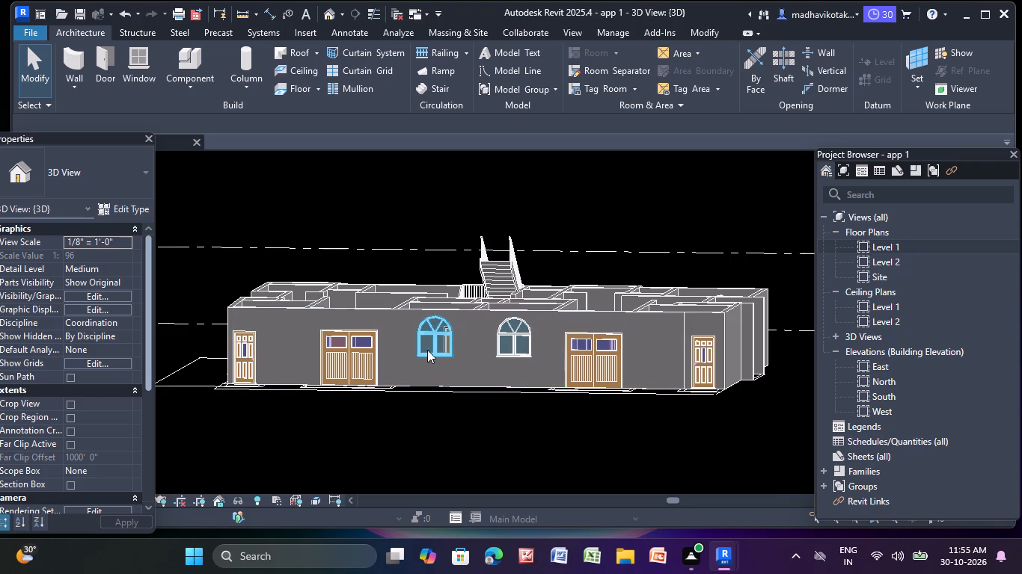
middle_drag(472, 365, 435, 392)
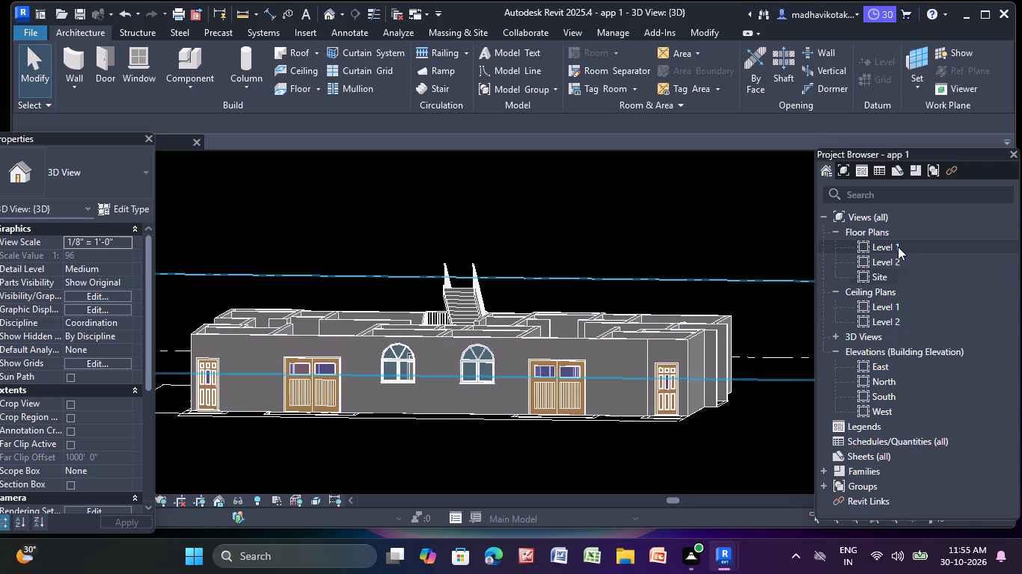
In the Level 1 floor plan, delete the skewed exterior wall with its windows along the bedroom and toilet beside the balcony.
double_click(899, 246)
scroll(582, 297, down, 3)
middle_drag(582, 297, 587, 320)
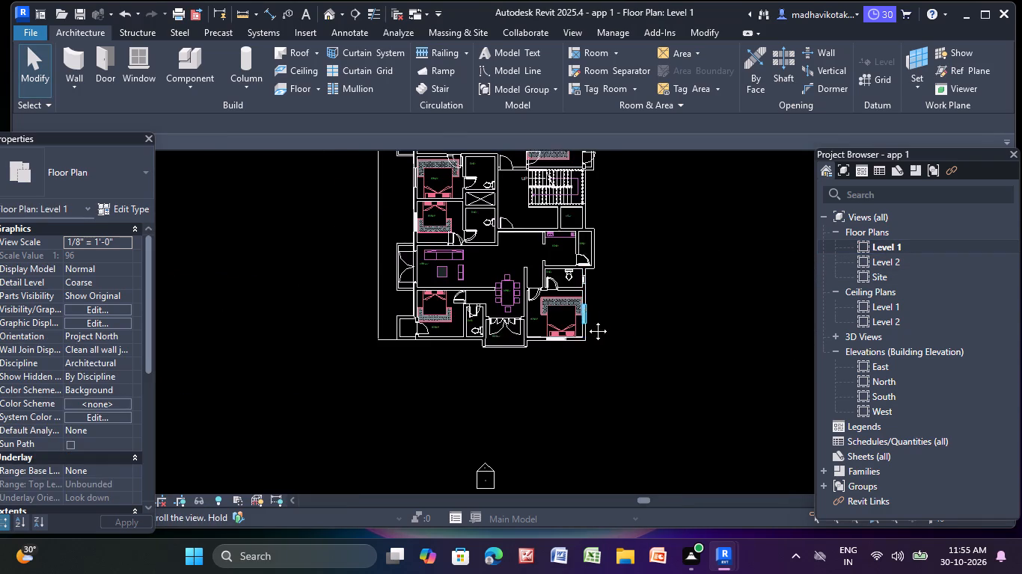
middle_drag(587, 320, 575, 393)
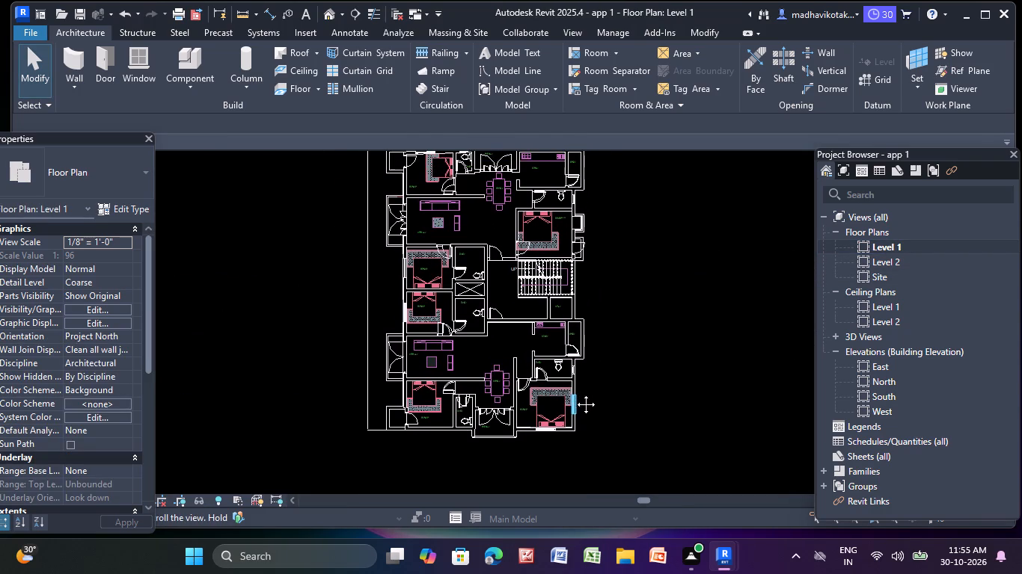
middle_drag(575, 393, 569, 443)
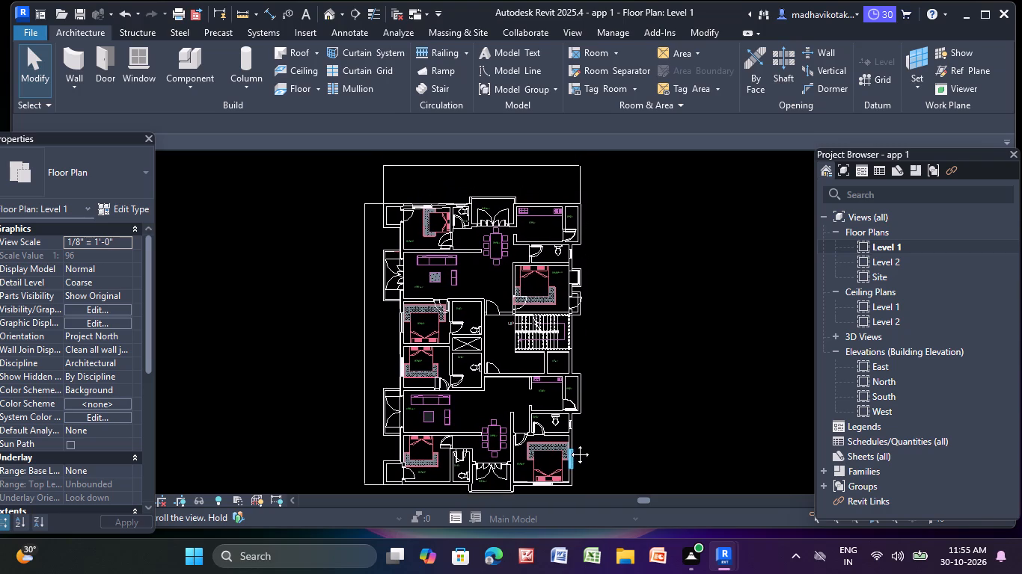
middle_drag(569, 443, 557, 445)
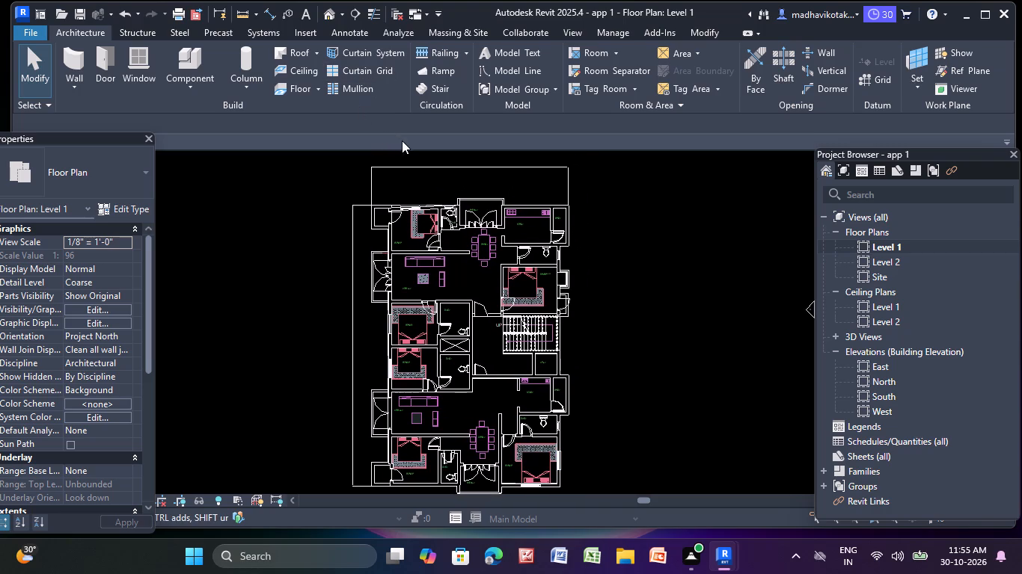
click(63, 34)
scroll(467, 204, up, 8)
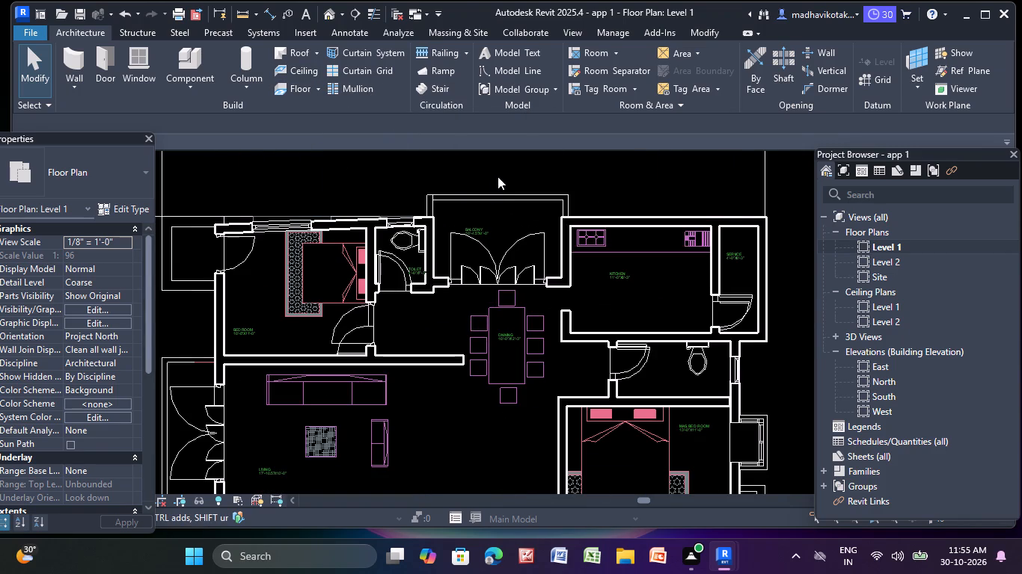
click(330, 224)
key(Delete)
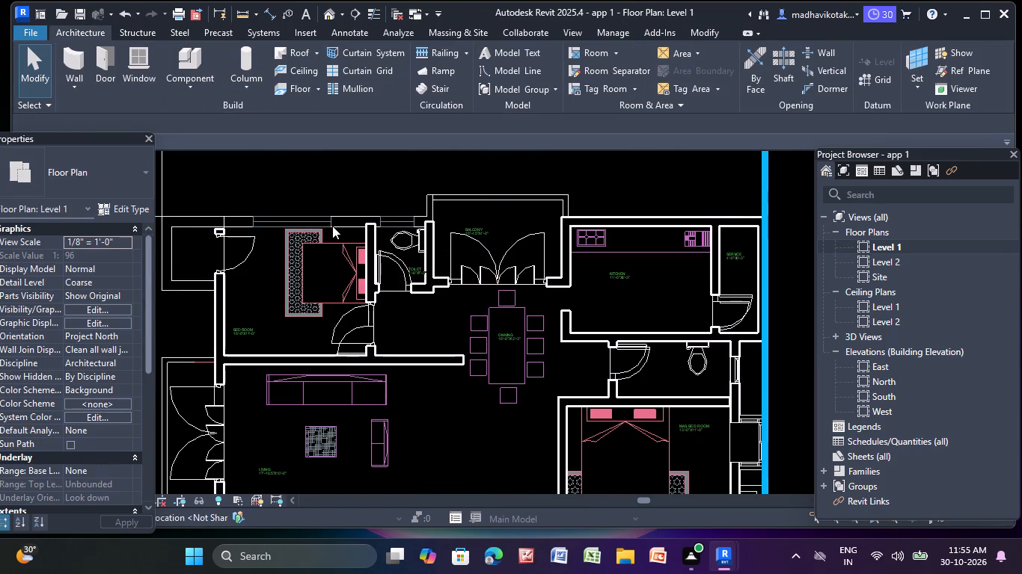
Examine the Level 1 plan around the bedroom's open edge, the toilet, the balcony and the adjoining rooms.
scroll(229, 256, up, 6)
scroll(218, 217, down, 1)
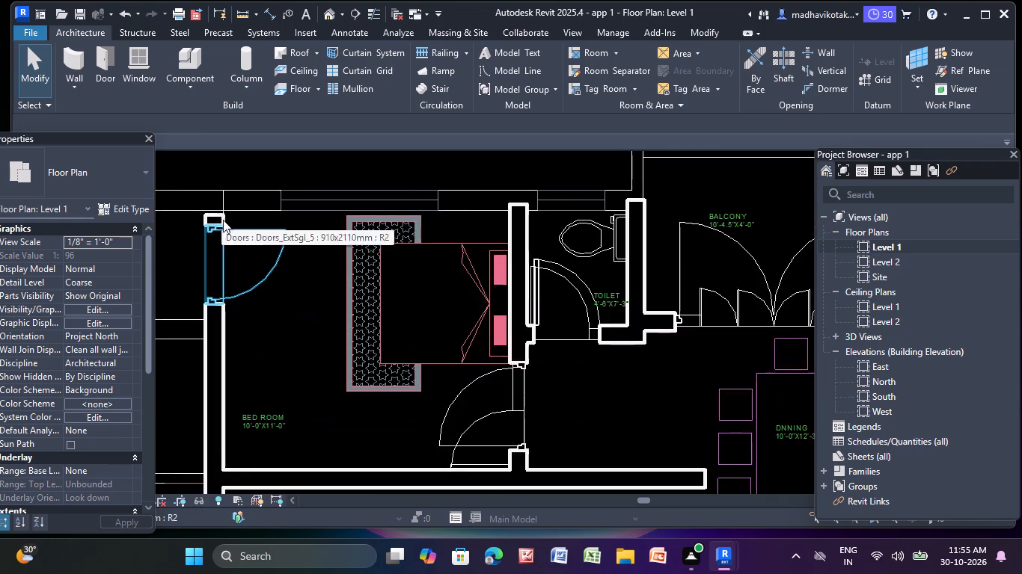
scroll(223, 220, down, 4)
middle_drag(257, 256, 382, 297)
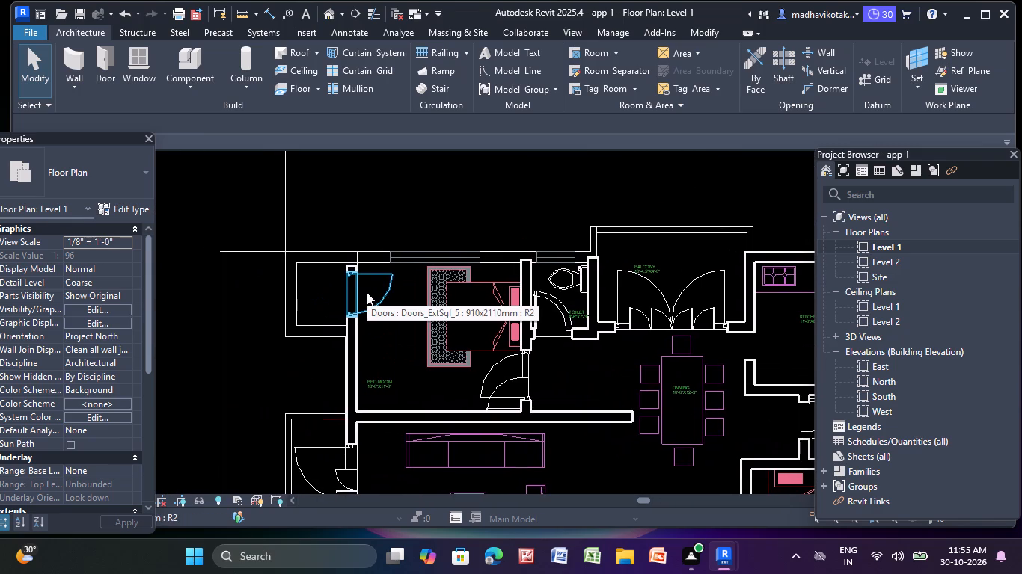
shift+middle_drag(371, 302, 375, 345)
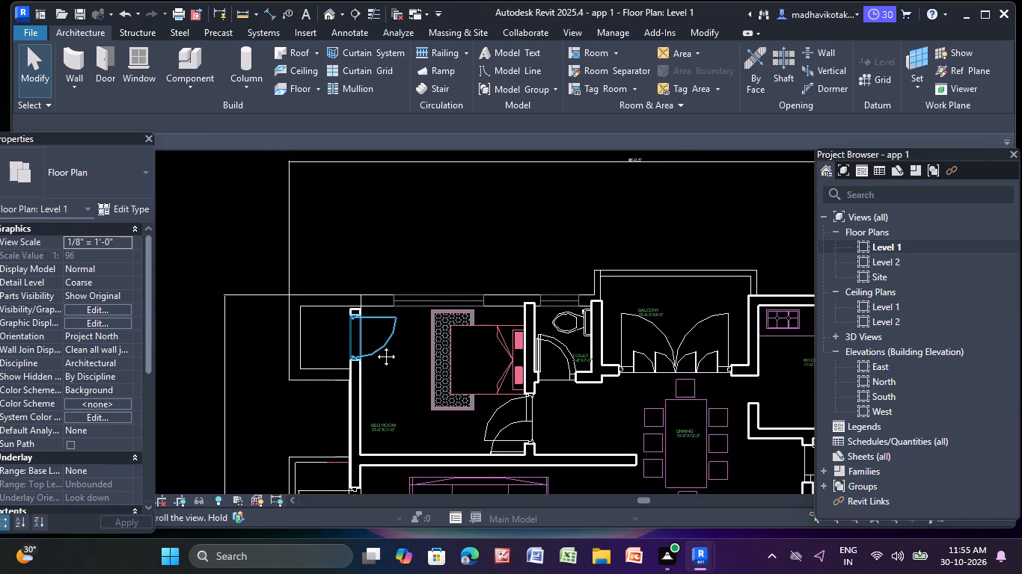
shift+middle_drag(375, 345, 321, 374)
middle_drag(323, 356, 249, 239)
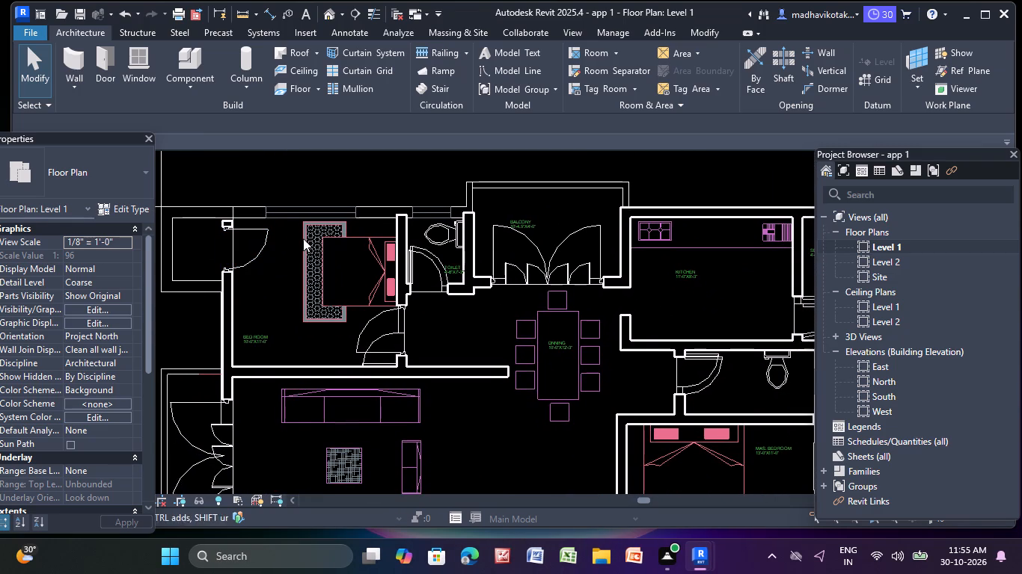
middle_drag(303, 238, 314, 235)
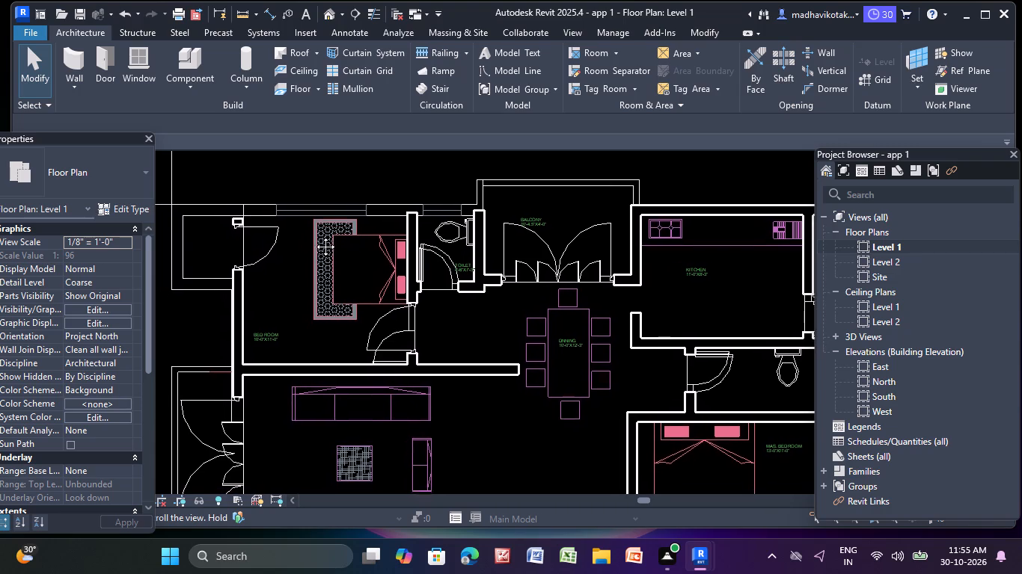
middle_drag(314, 235, 319, 231)
scroll(319, 231, down, 4)
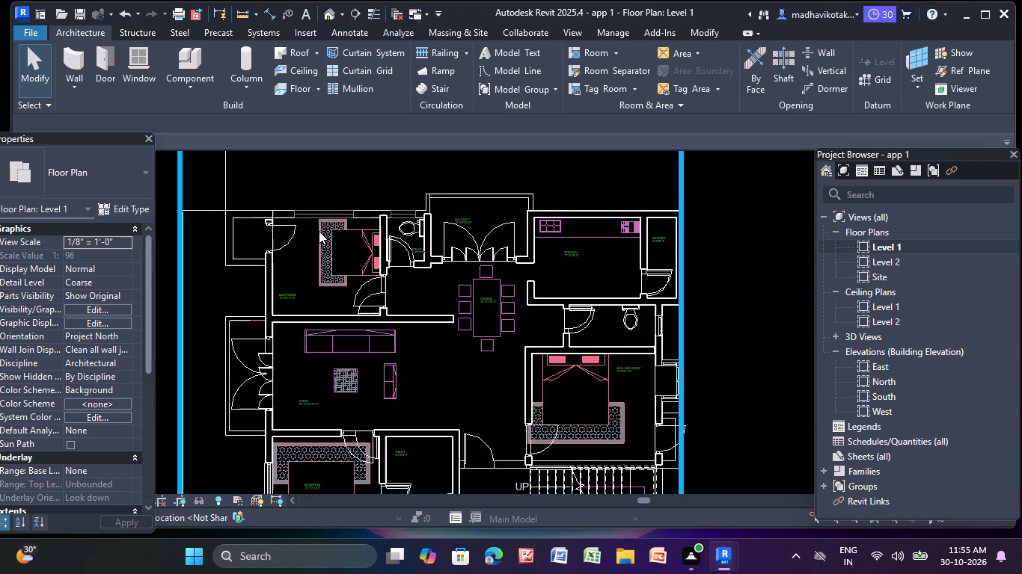
Draw a straight Generic - 9" exterior wall about 16'-5" long from the toilet's balcony-side corner along the toilet and bedroom to the bedroom's outer corner.
scroll(319, 231, down, 3)
middle_drag(319, 229, 337, 256)
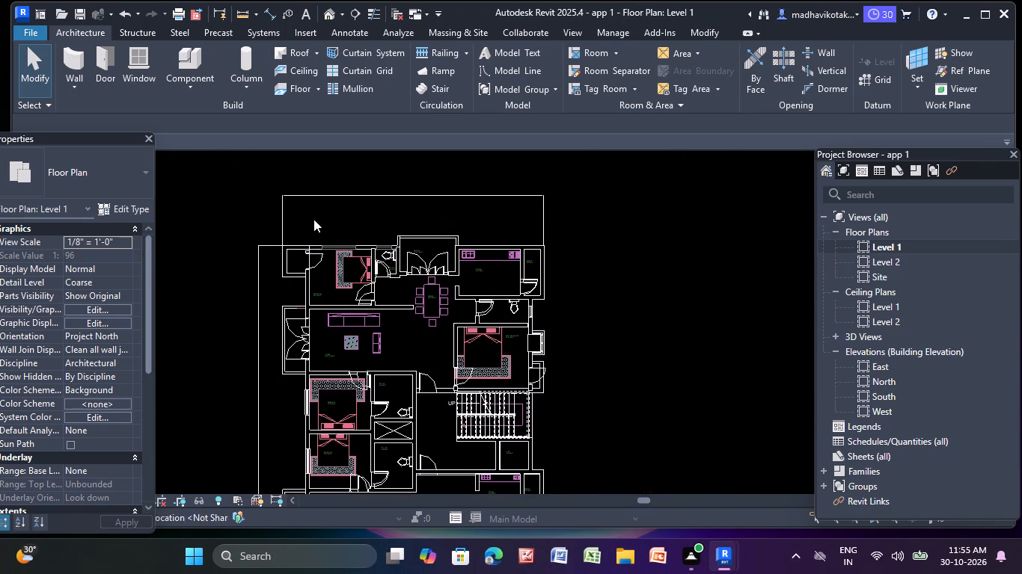
scroll(310, 209, up, 4)
scroll(384, 316, up, 3)
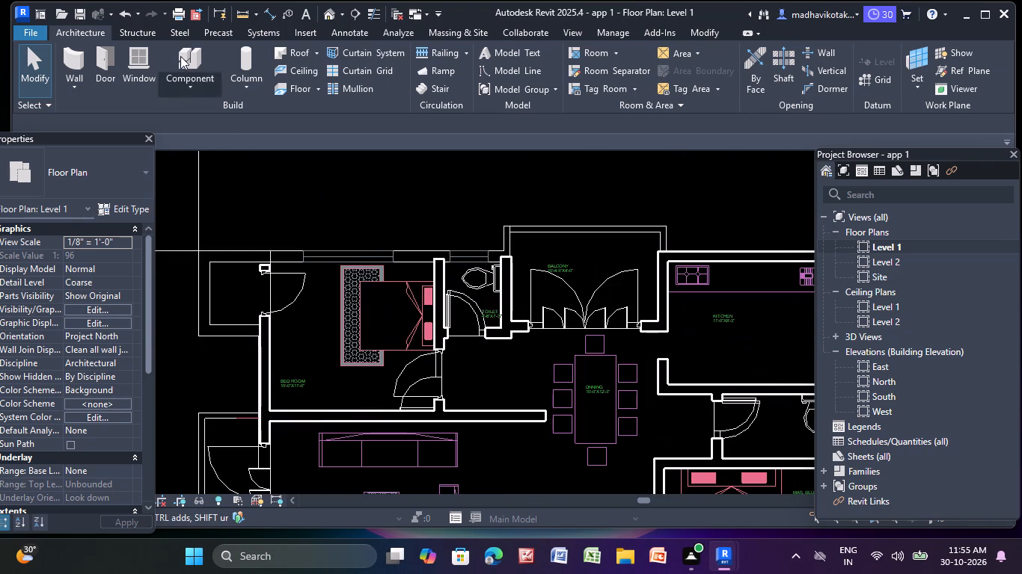
click(76, 51)
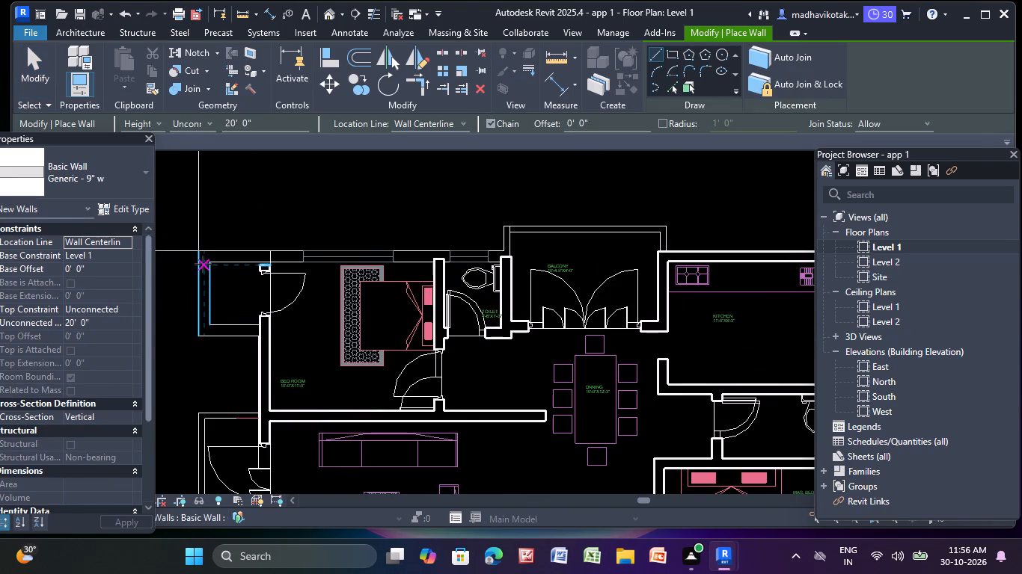
scroll(209, 257, up, 4)
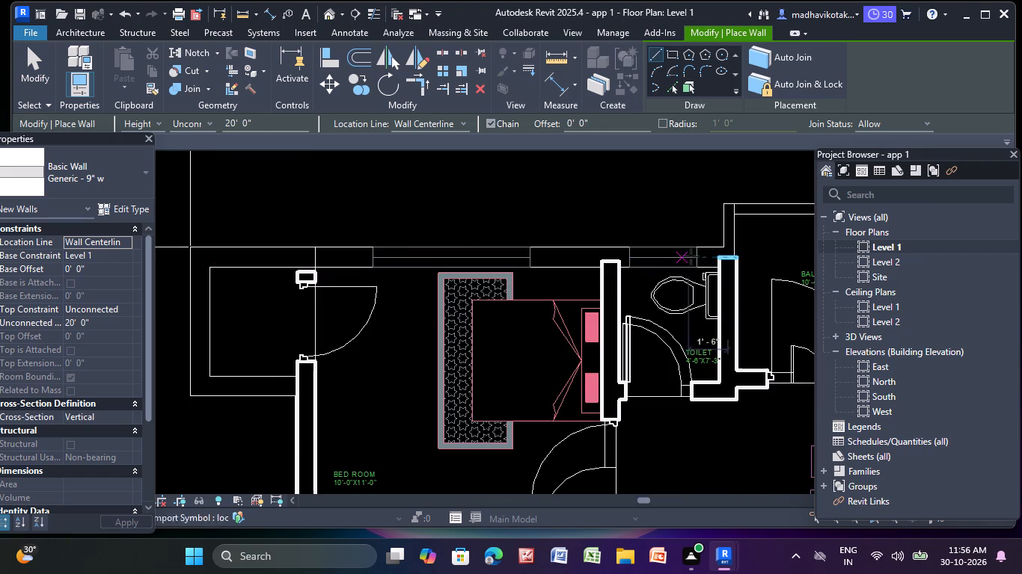
scroll(714, 256, up, 3)
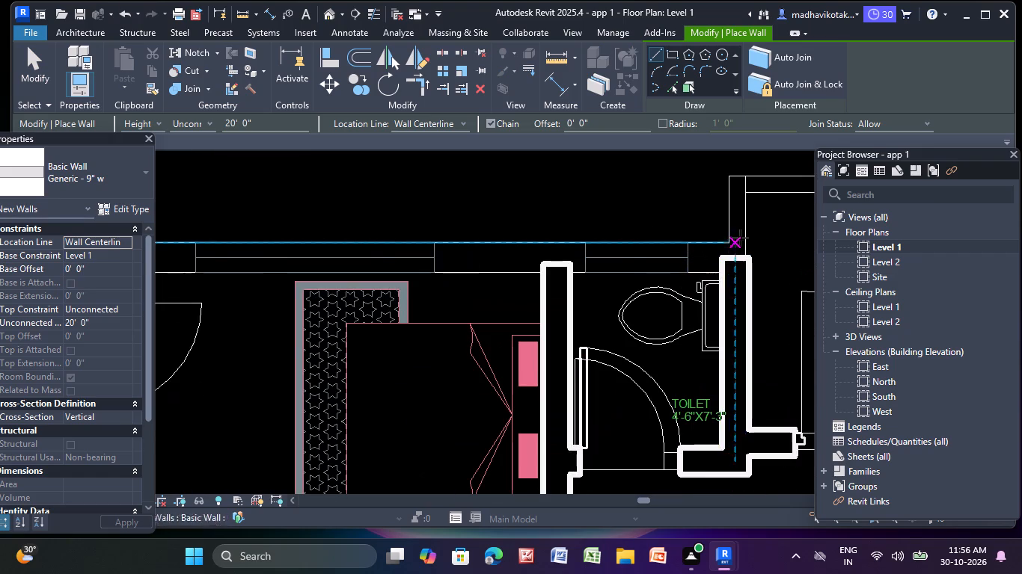
scroll(740, 237, down, 3)
middle_drag(740, 237, 596, 231)
scroll(581, 235, up, 2)
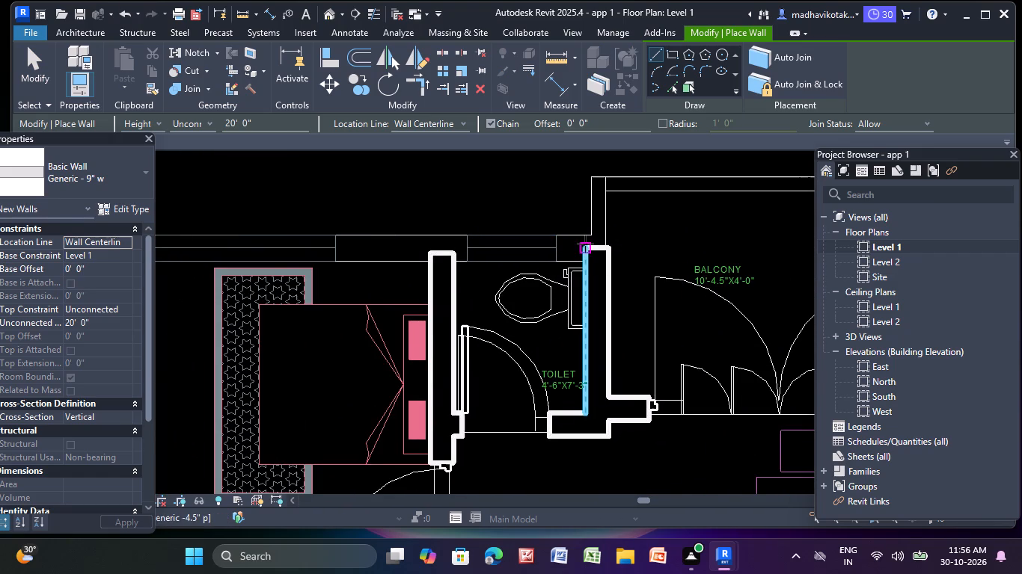
click(611, 245)
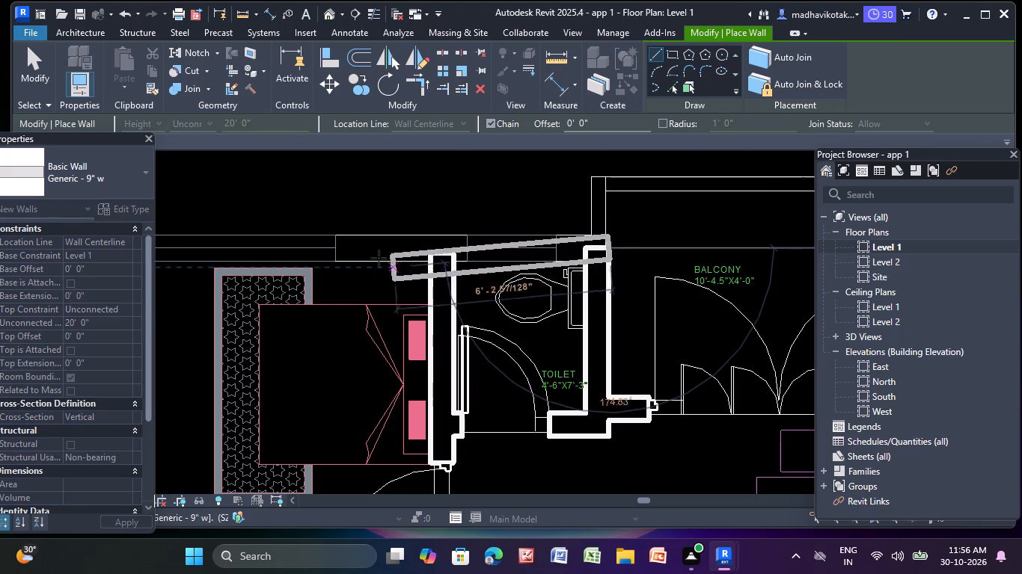
scroll(319, 256, down, 4)
middle_drag(317, 256, 450, 232)
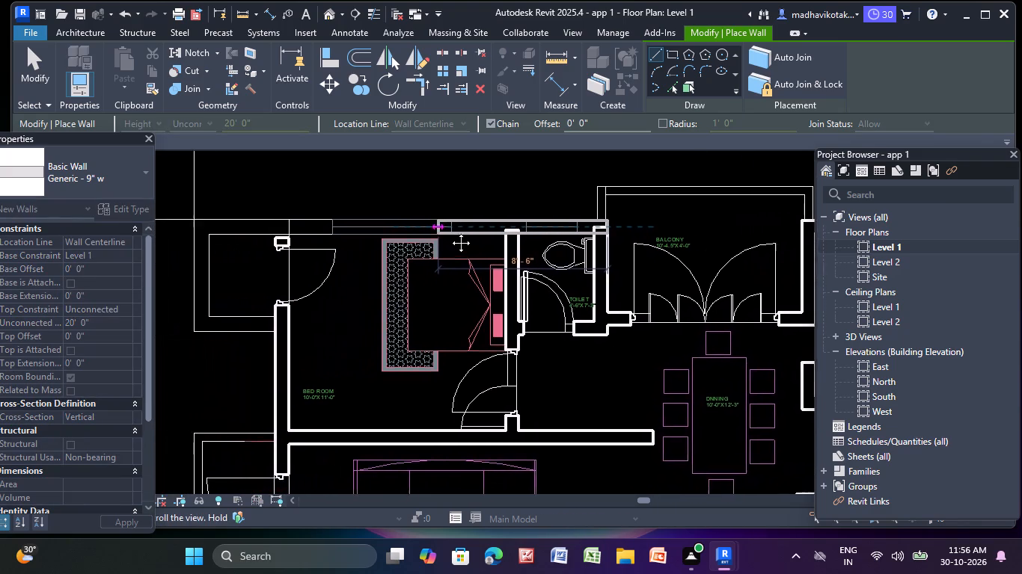
middle_drag(450, 232, 478, 238)
scroll(341, 235, down, 3)
middle_drag(341, 235, 340, 236)
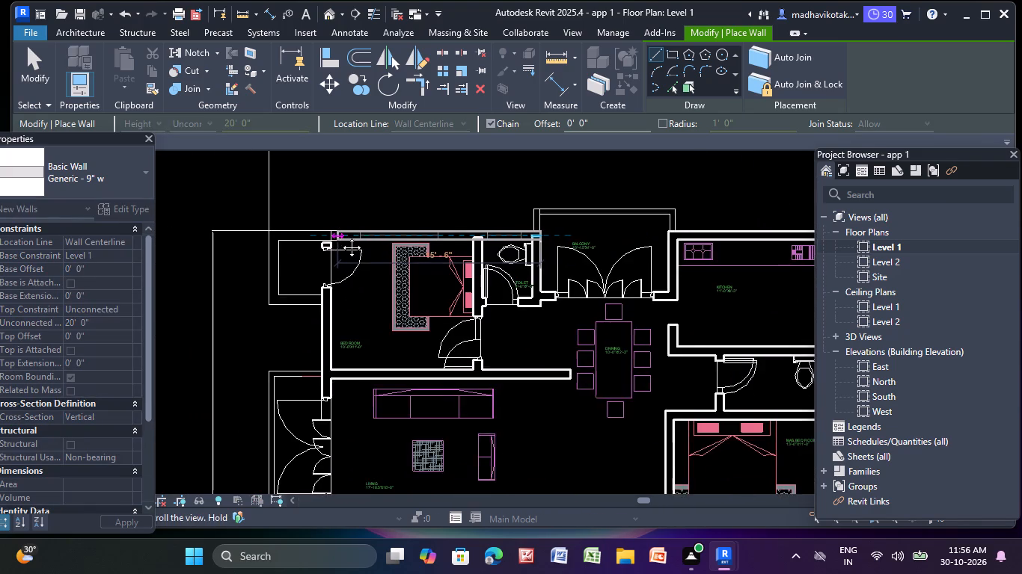
middle_drag(340, 236, 441, 226)
scroll(426, 230, up, 4)
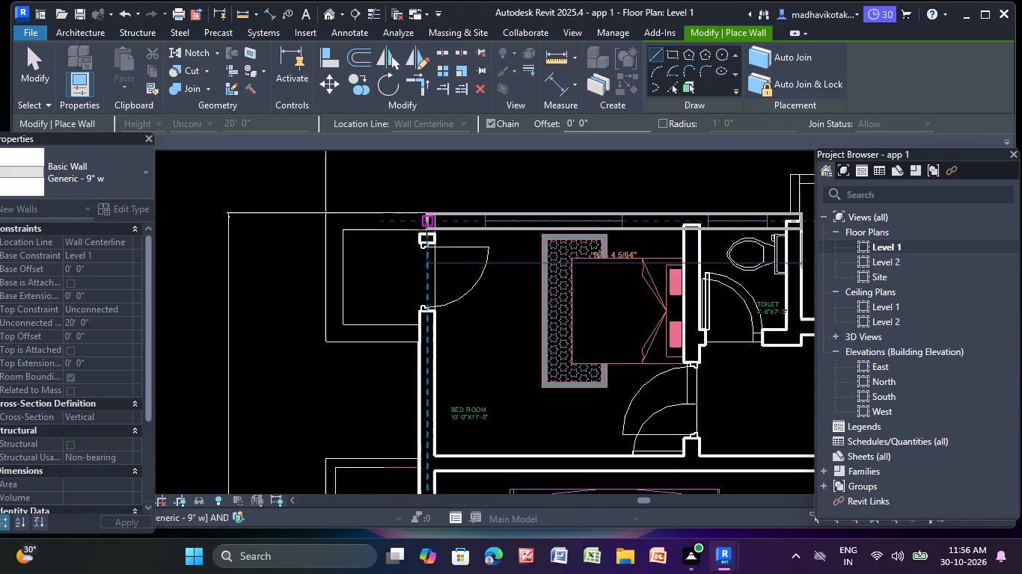
scroll(424, 226, up, 8)
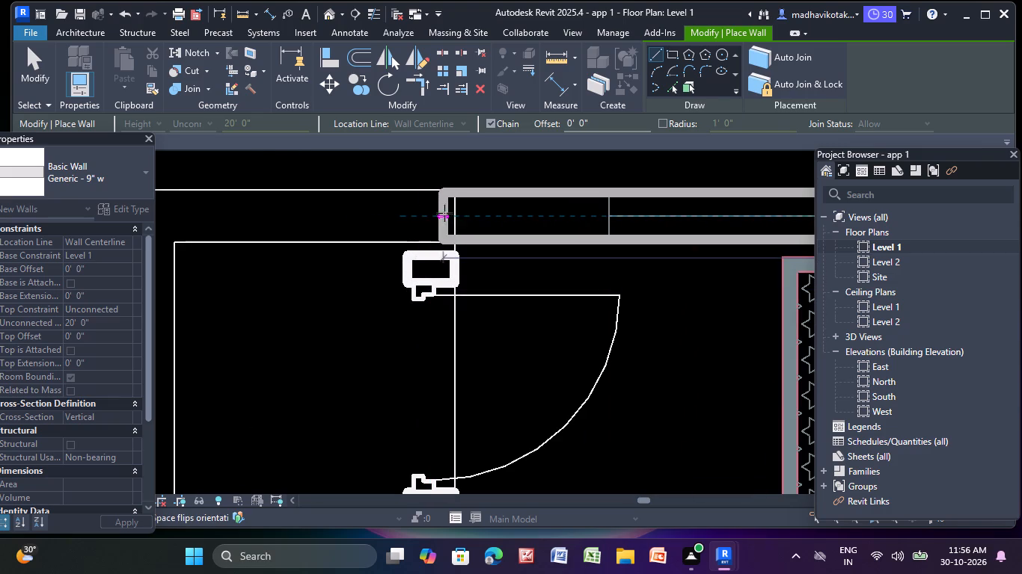
click(404, 223)
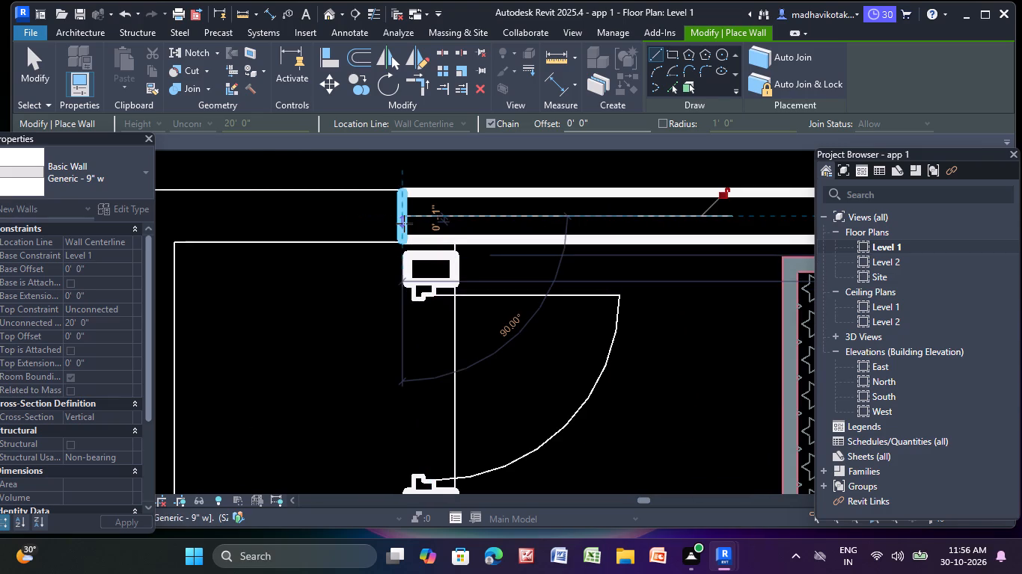
key(Escape)
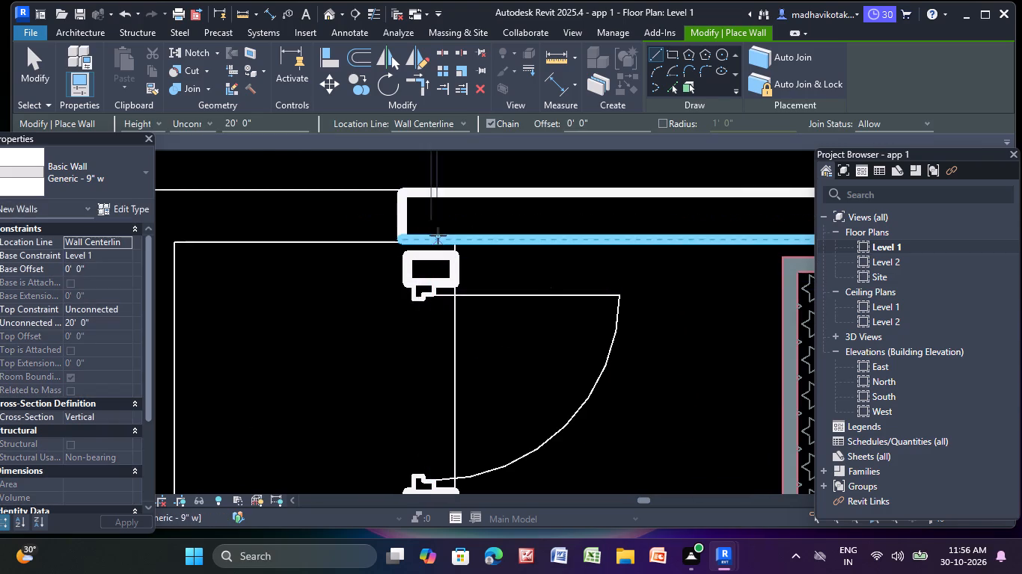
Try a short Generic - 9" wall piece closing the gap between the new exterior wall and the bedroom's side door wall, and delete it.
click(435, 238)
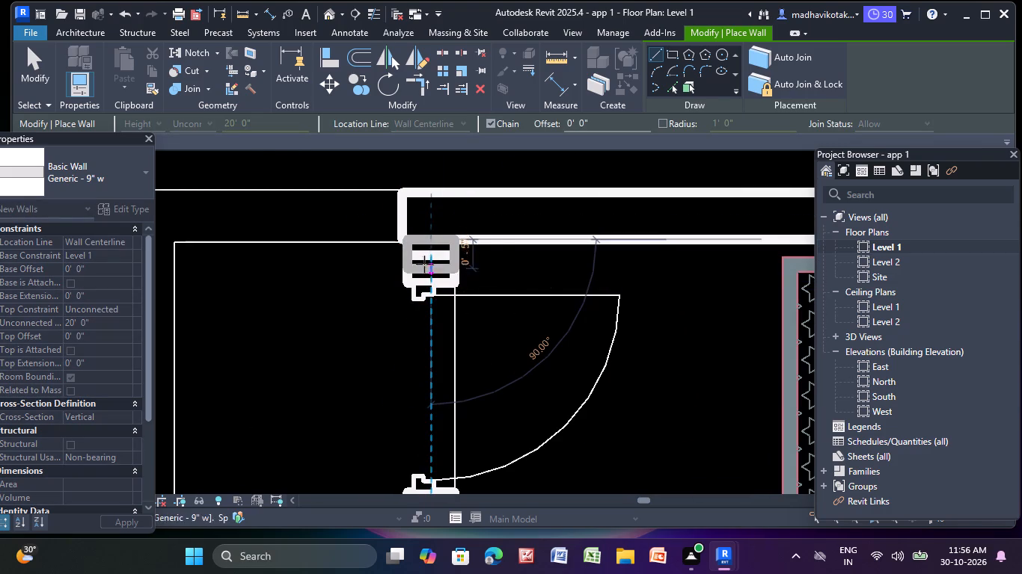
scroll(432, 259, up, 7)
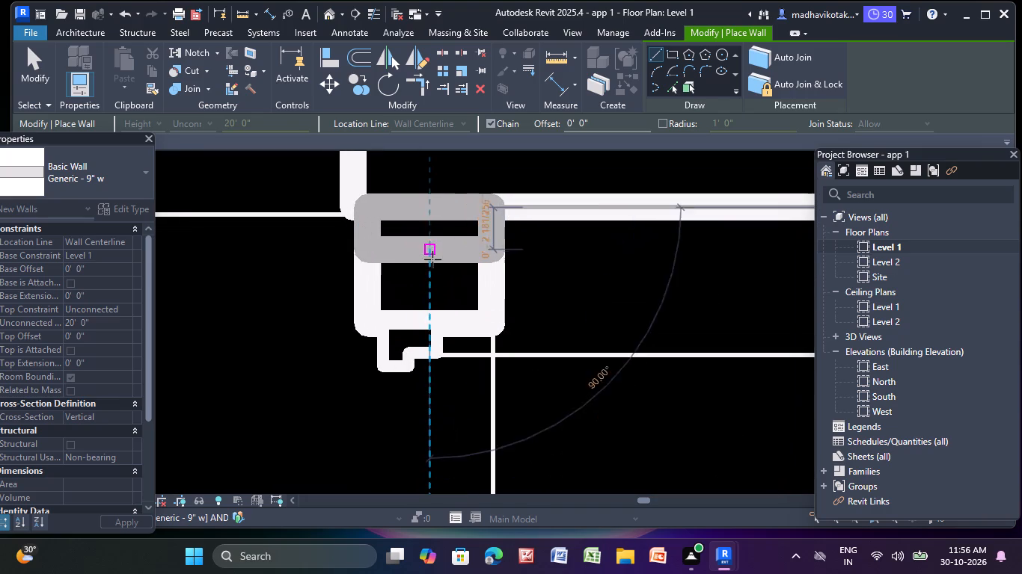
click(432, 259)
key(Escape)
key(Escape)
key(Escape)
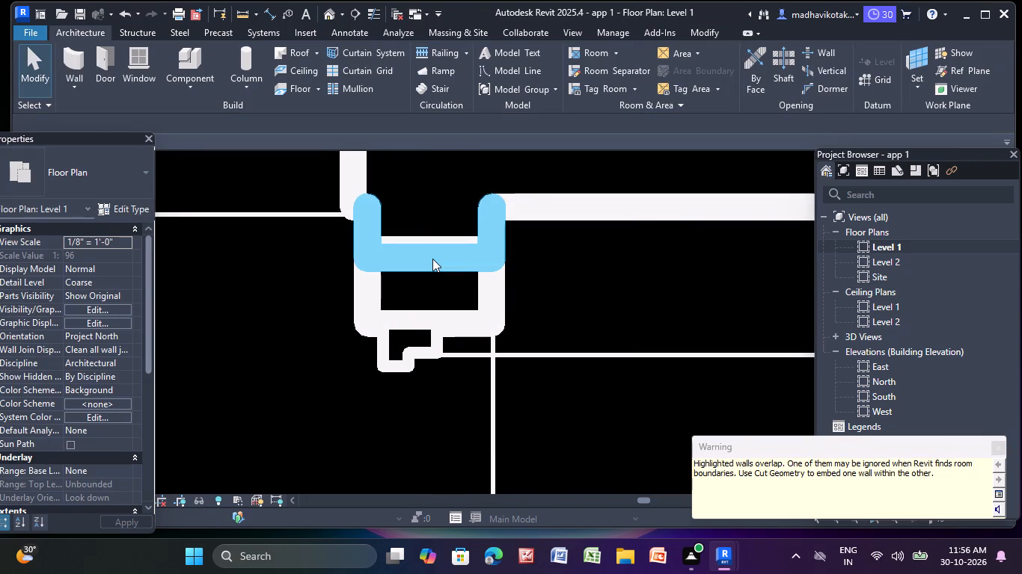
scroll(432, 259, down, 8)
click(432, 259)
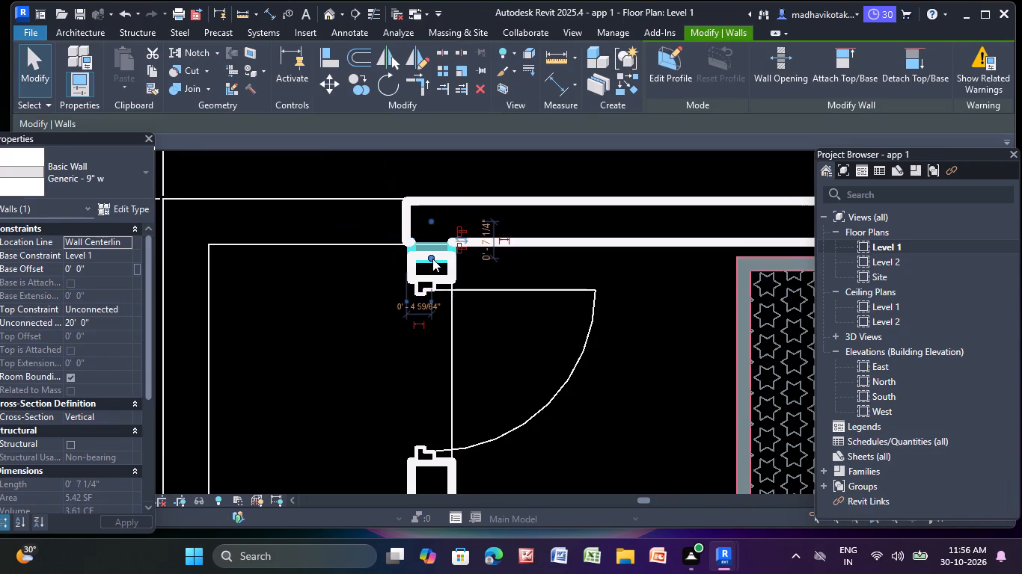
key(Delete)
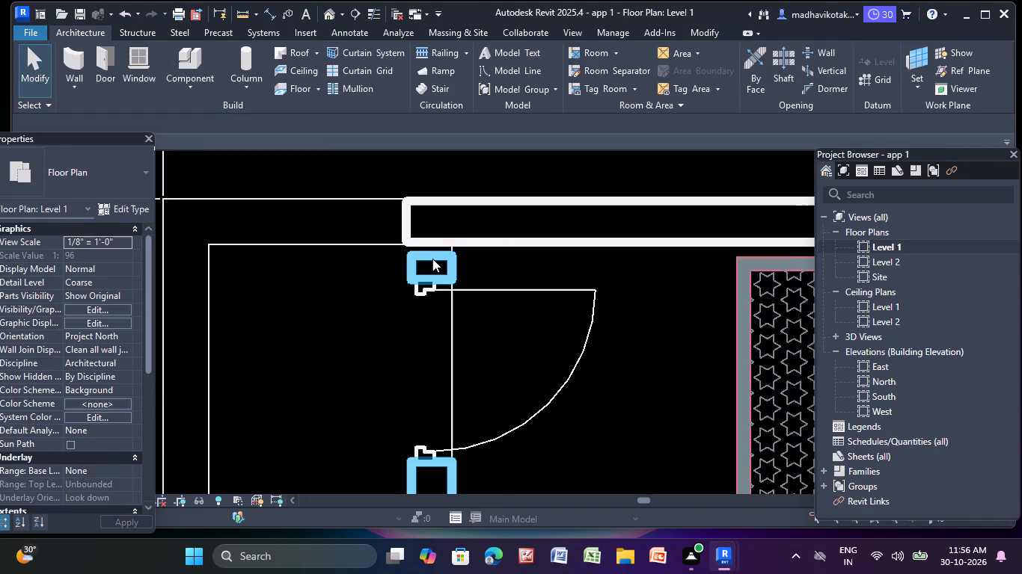
Examine the Level 1 plan around the new bedroom and toilet wall and the adjoining rooms.
scroll(438, 249, down, 12)
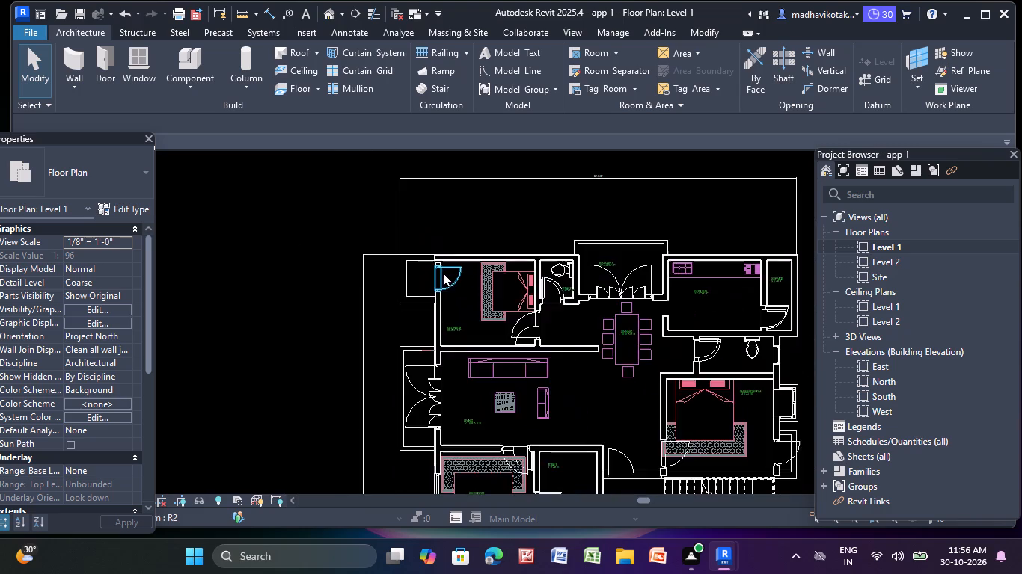
scroll(443, 273, down, 6)
scroll(442, 300, up, 8)
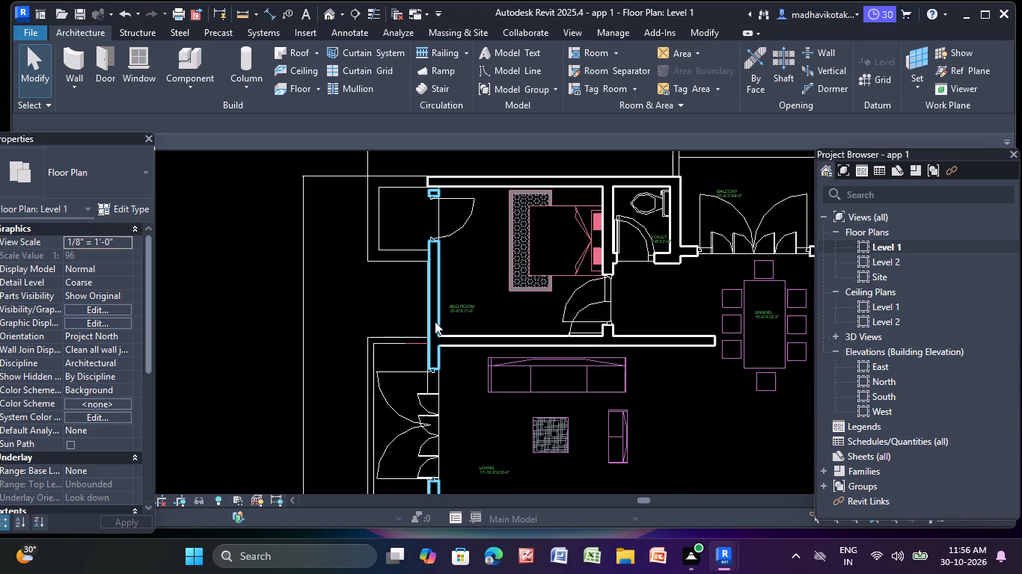
scroll(361, 185, down, 3)
middle_click(361, 194)
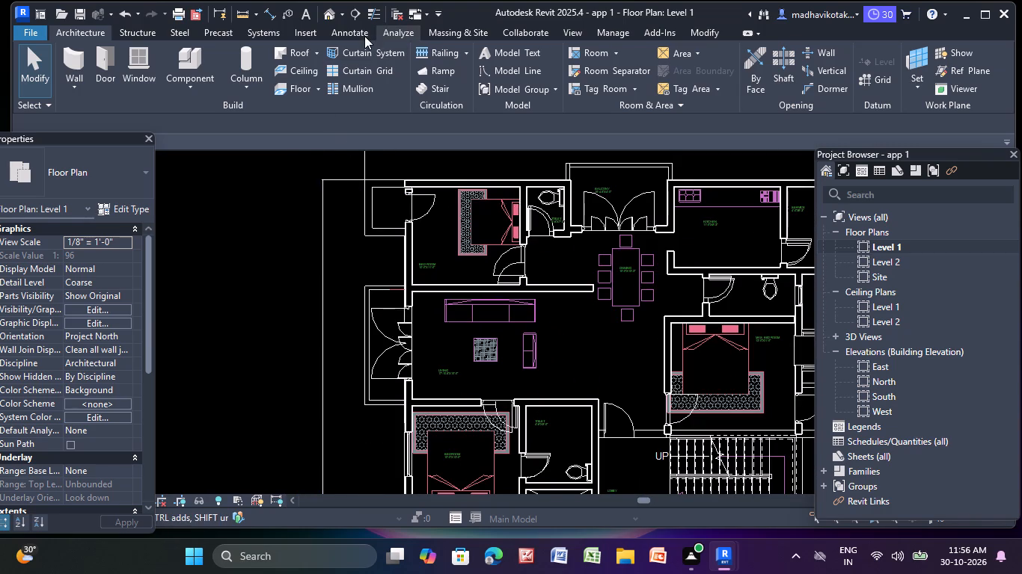
In 3D, set the top constraint of the new bedroom and toilet exterior wall to Level 2.
click(331, 13)
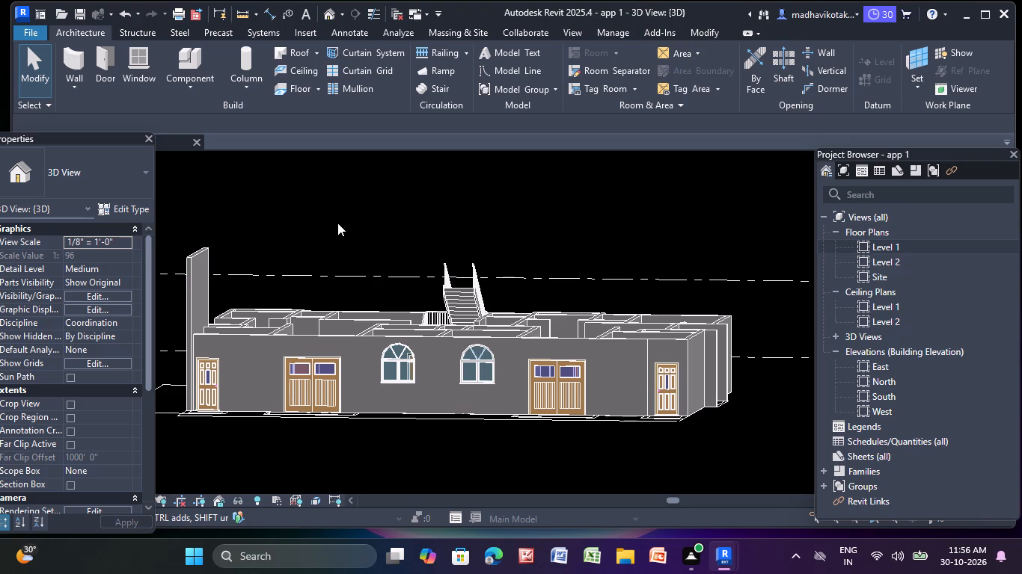
key(Escape)
key(Escape)
key(Escape)
key(Escape)
key(Escape)
middle_drag(337, 223, 492, 234)
scroll(483, 232, down, 5)
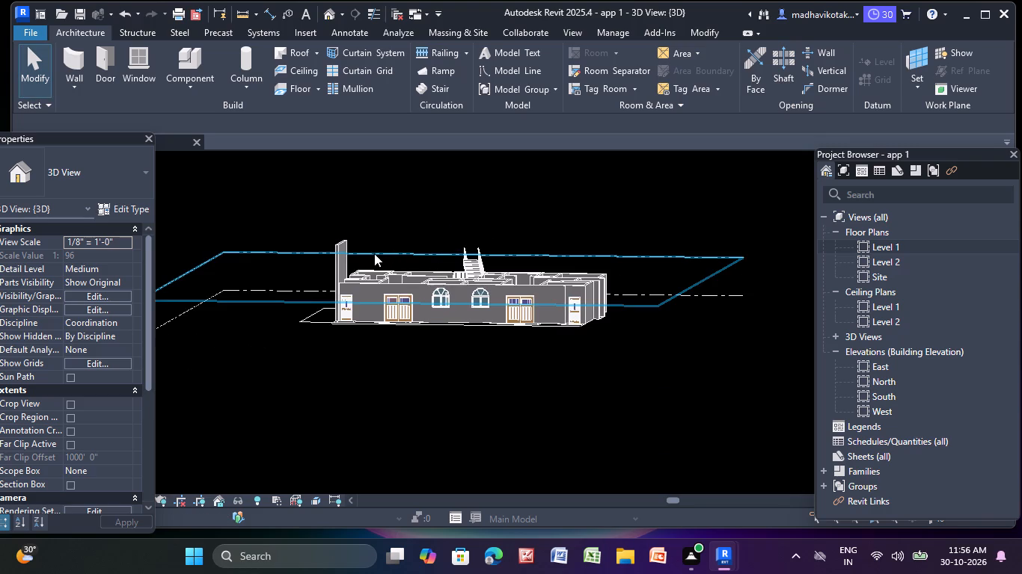
key(Escape)
middle_drag(373, 253, 398, 265)
middle_drag(386, 268, 581, 250)
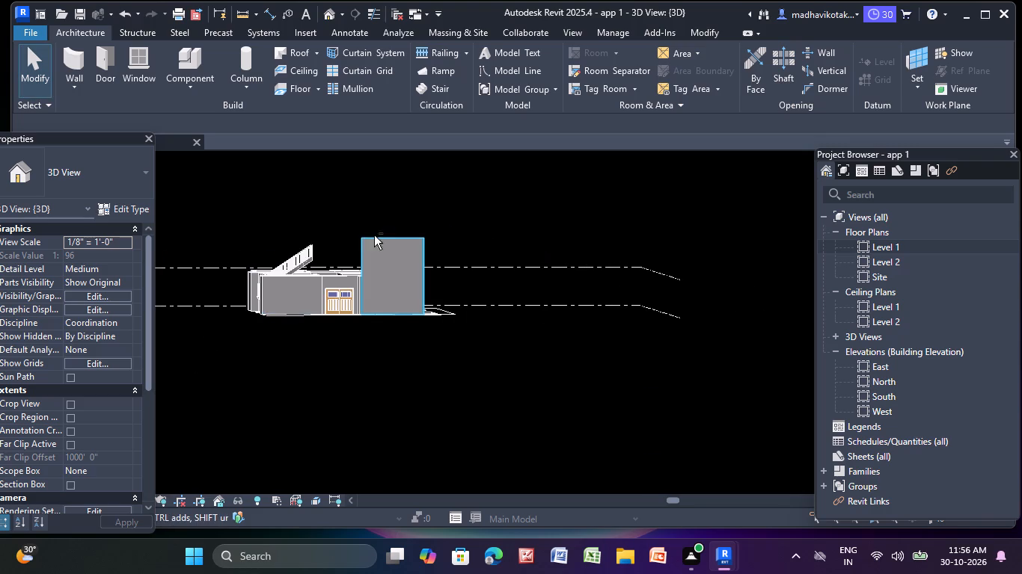
click(399, 260)
middle_drag(483, 250, 460, 328)
scroll(382, 286, up, 3)
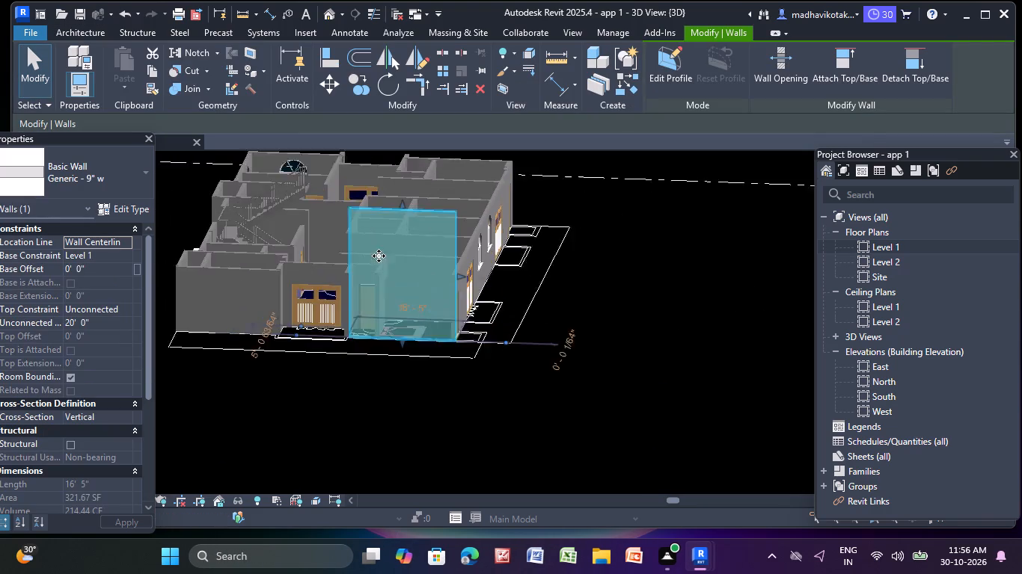
scroll(379, 256, up, 7)
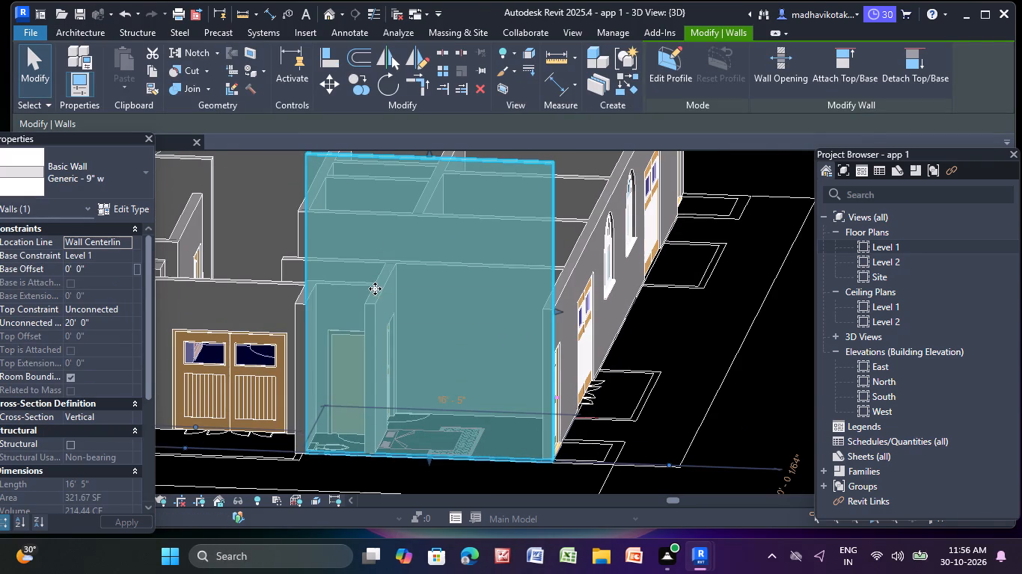
click(123, 309)
click(134, 342)
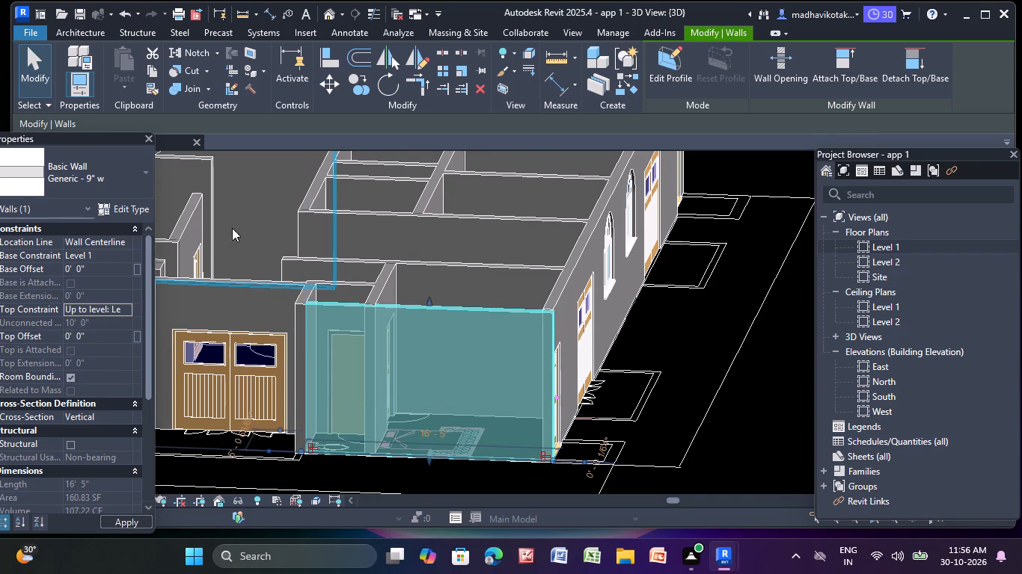
key(Escape)
key(Escape)
key(Escape)
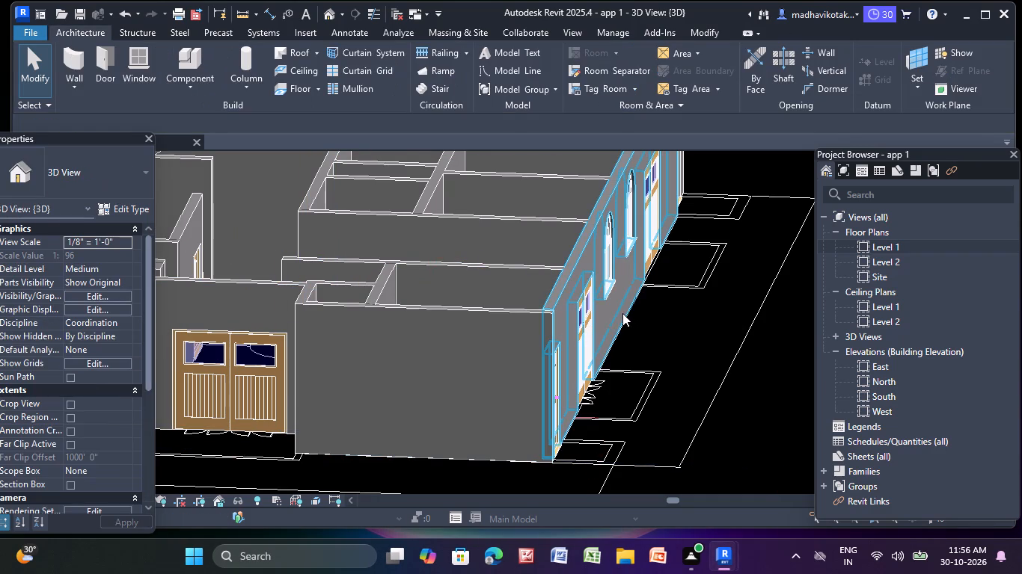
Examine the end facade with the double door and the long facade with arched windows in 3D.
scroll(622, 313, down, 3)
middle_drag(618, 323, 663, 311)
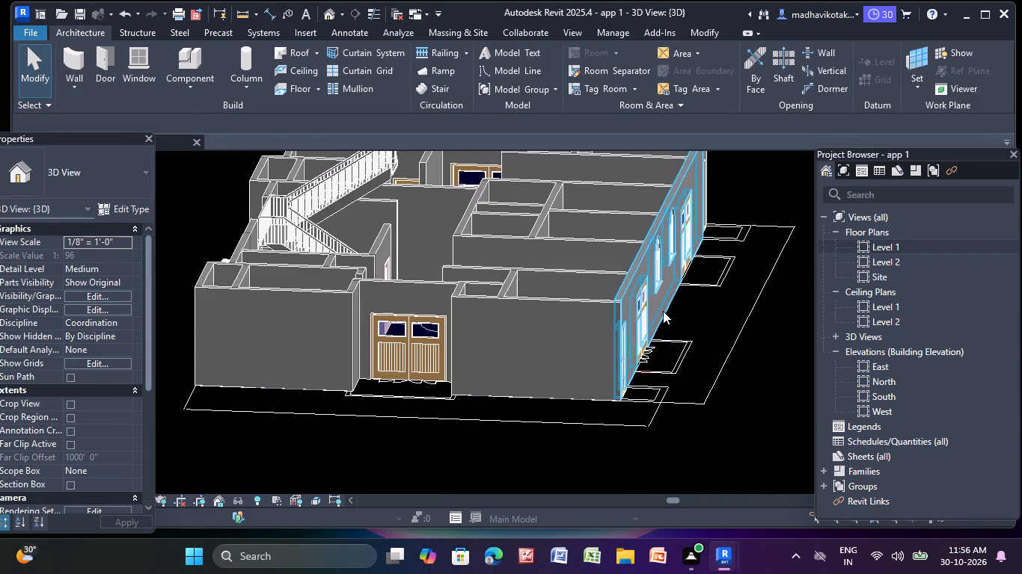
middle_drag(663, 311, 631, 344)
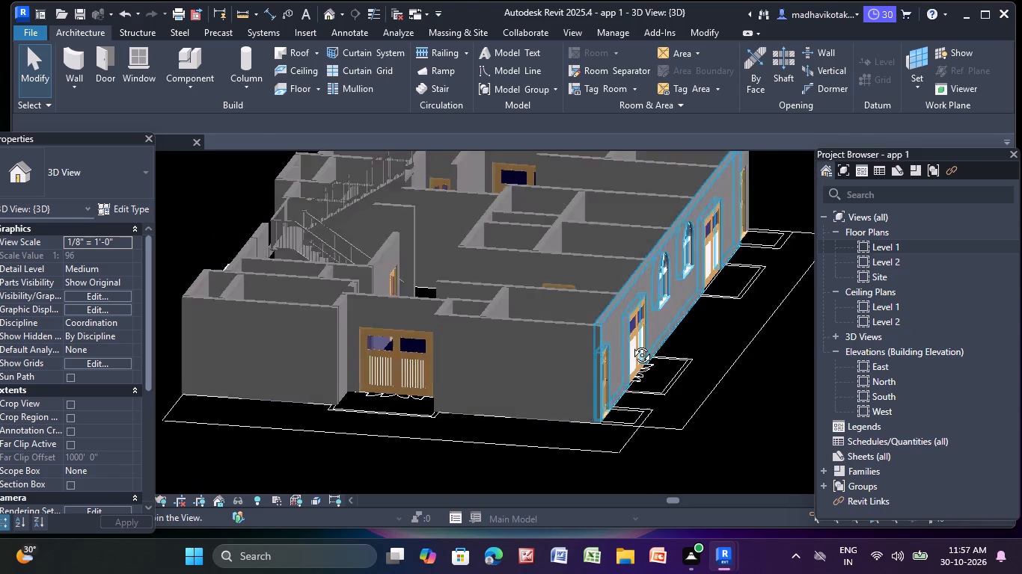
middle_drag(631, 344, 478, 339)
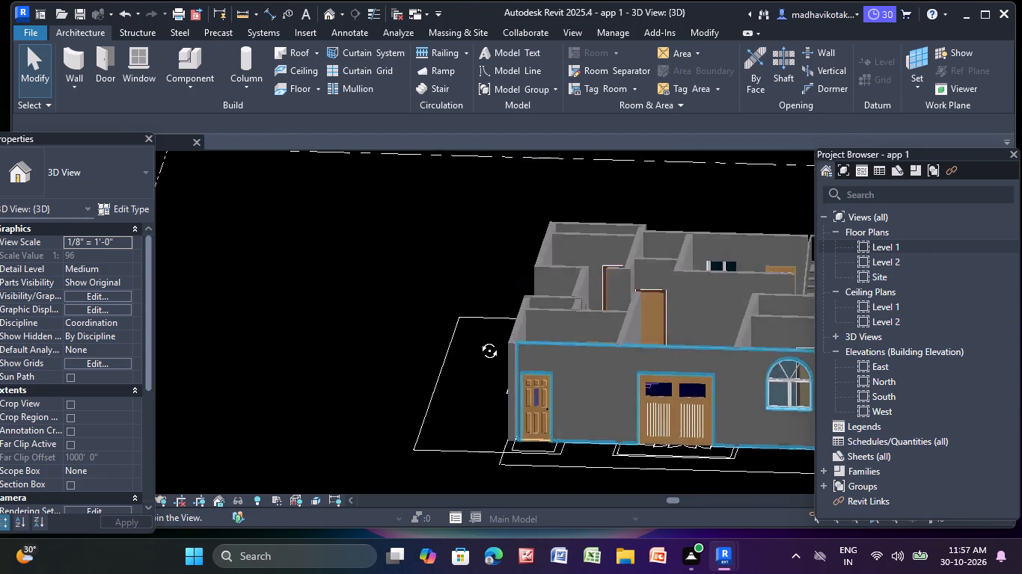
middle_drag(478, 339, 507, 342)
scroll(496, 332, down, 4)
middle_drag(483, 328, 320, 283)
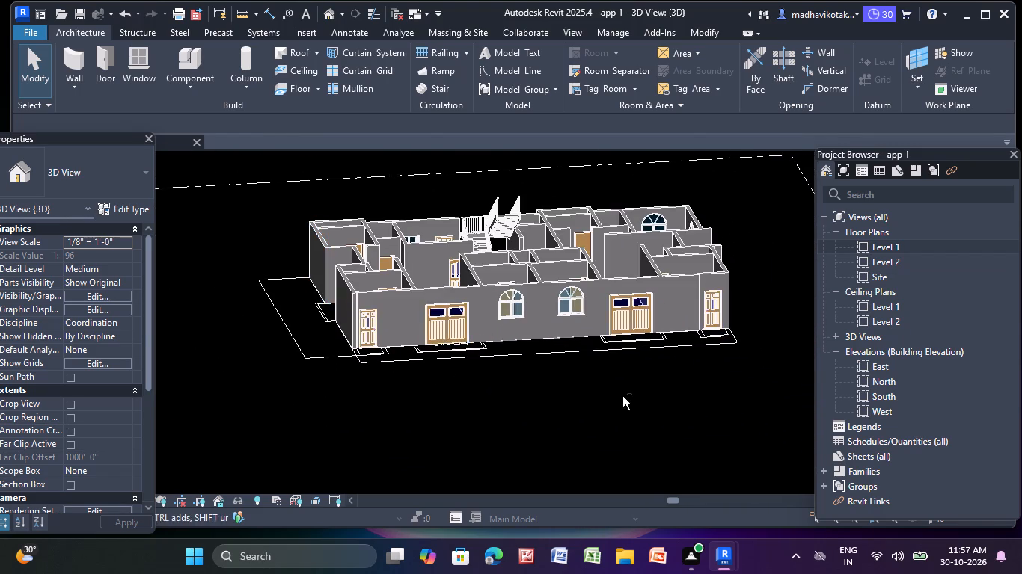
shift+middle_drag(622, 396, 607, 384)
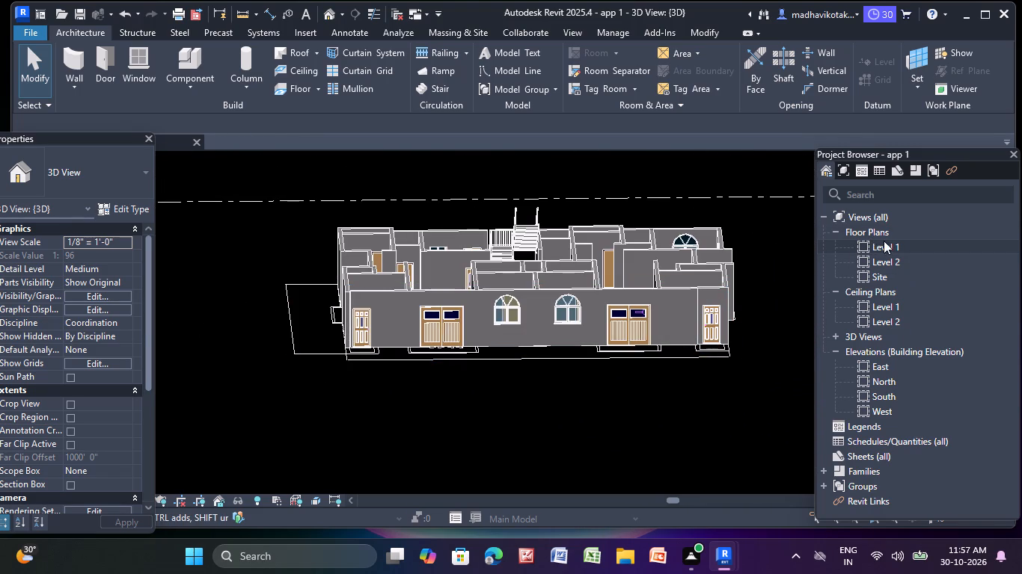
Open the Level 1 floor plan and examine the whole apartment layout.
double_click(884, 251)
scroll(586, 283, down, 4)
middle_drag(504, 277, 400, 265)
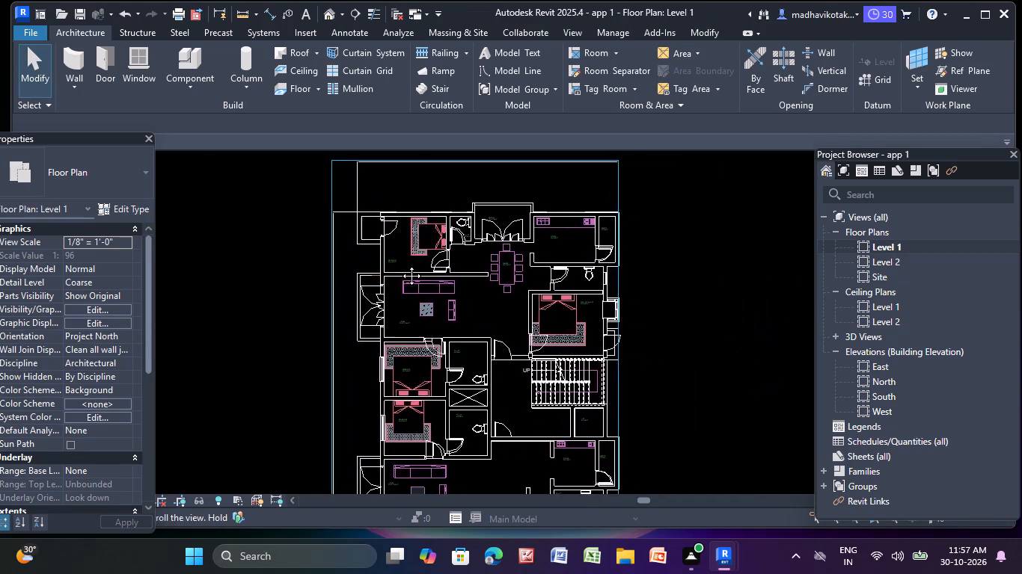
middle_drag(400, 265, 398, 264)
scroll(408, 252, down, 3)
middle_drag(408, 252, 394, 243)
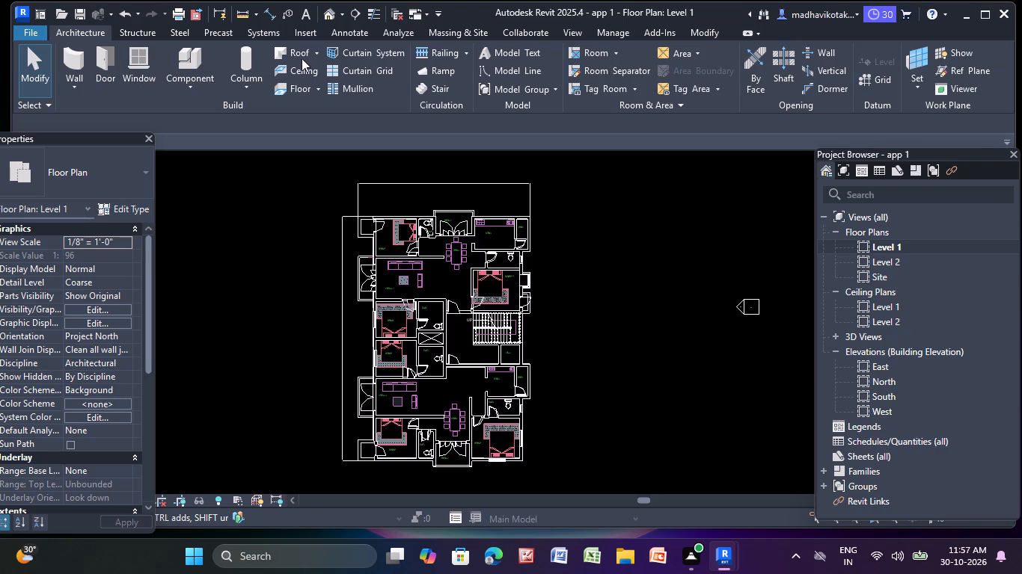
Create a rectangular Generic - 12" floor on Level 1, from the upper-left balcony corner to the lower-right bedroom's outer wall corner.
click(298, 89)
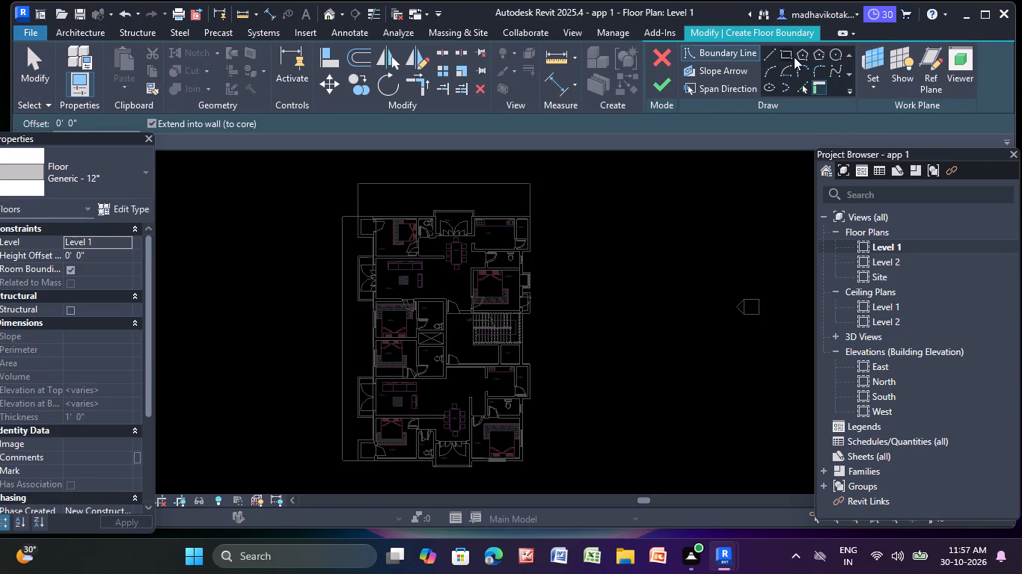
click(802, 55)
scroll(628, 229, down, 3)
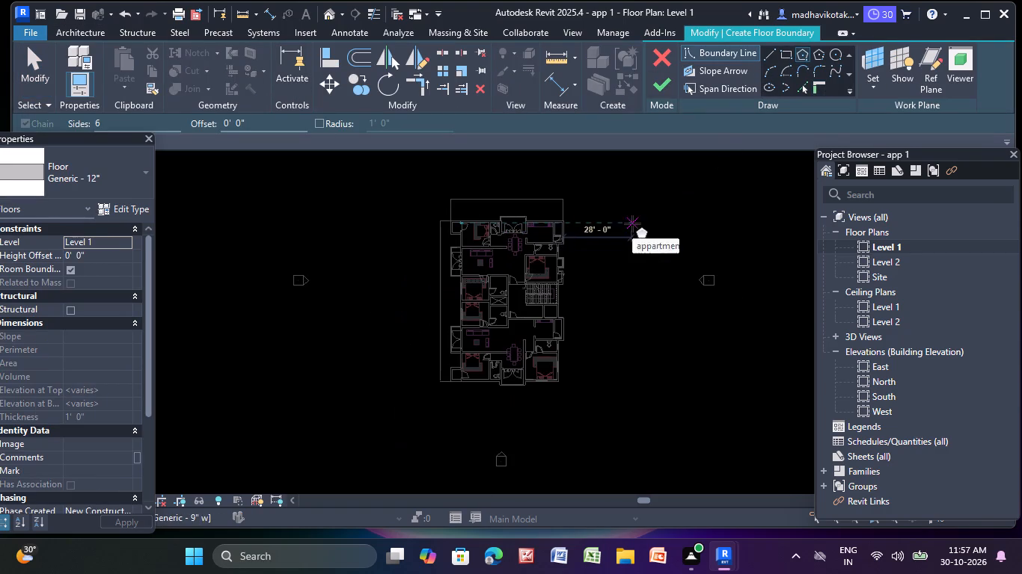
scroll(545, 187, up, 7)
scroll(365, 249, up, 5)
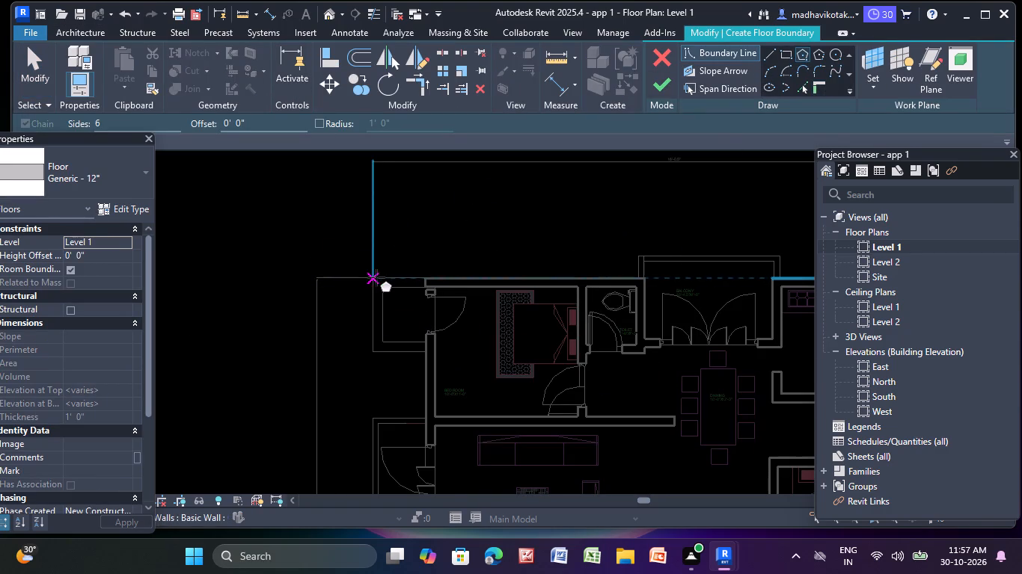
click(370, 277)
scroll(773, 317, down, 2)
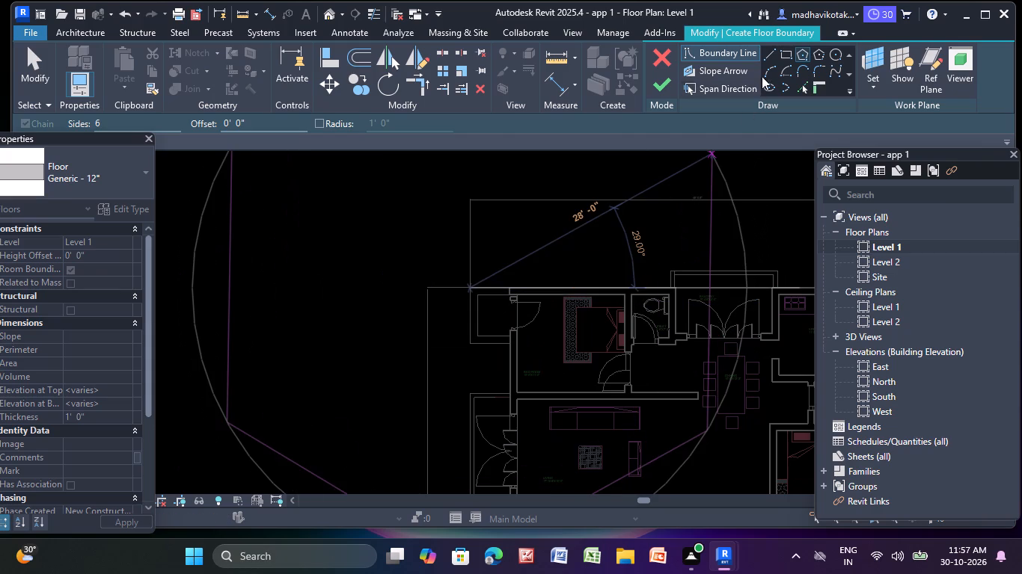
click(786, 53)
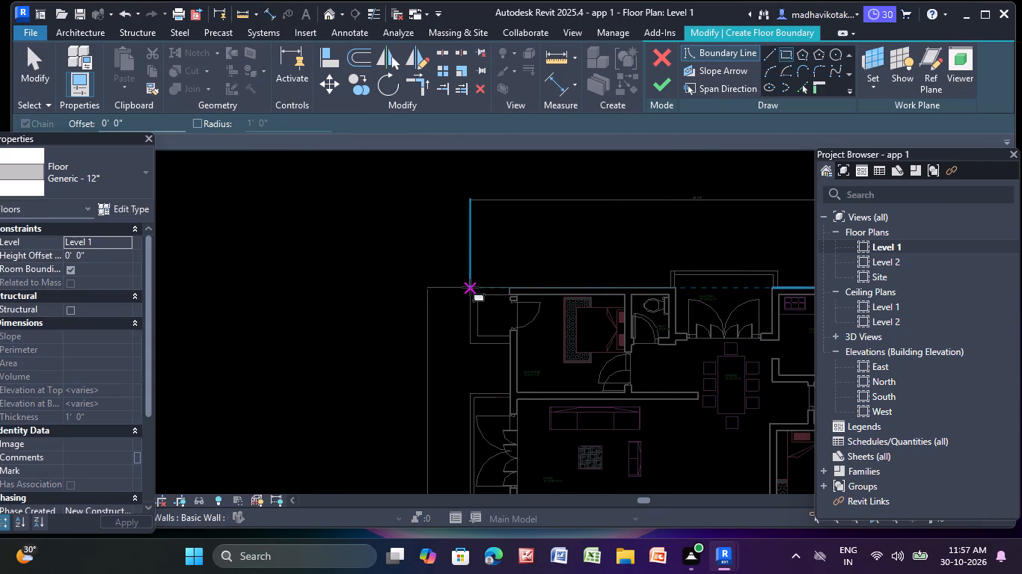
click(470, 288)
scroll(592, 347, down, 1)
middle_drag(592, 348, 171, 127)
scroll(485, 368, down, 1)
middle_drag(485, 368, 650, 94)
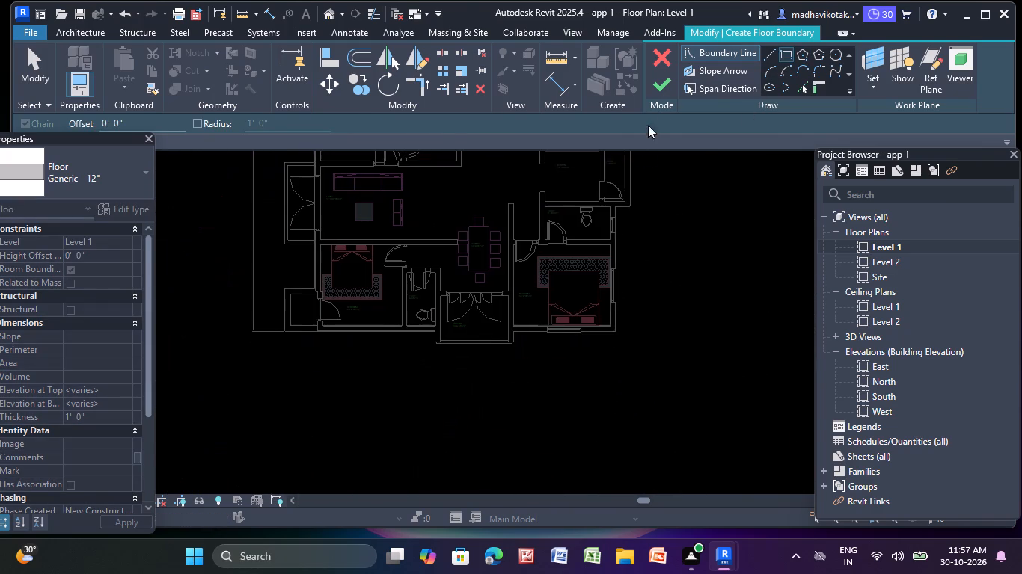
scroll(616, 330, up, 4)
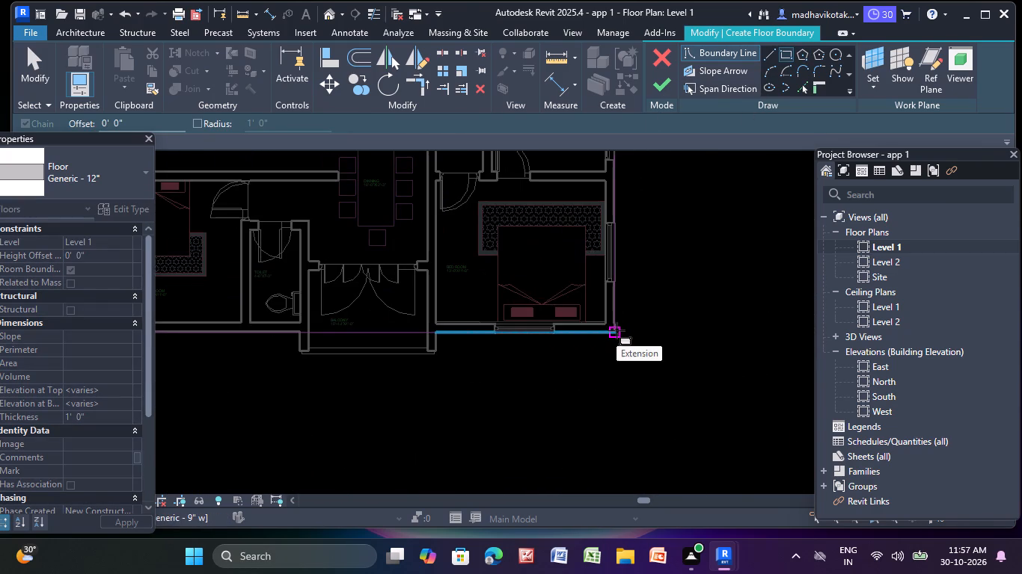
scroll(622, 324, up, 4)
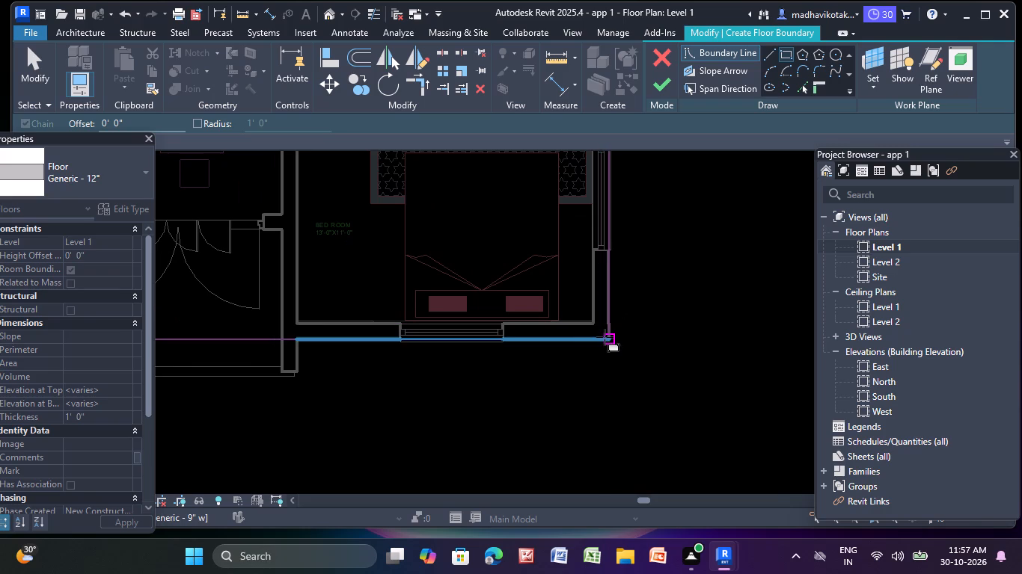
click(605, 337)
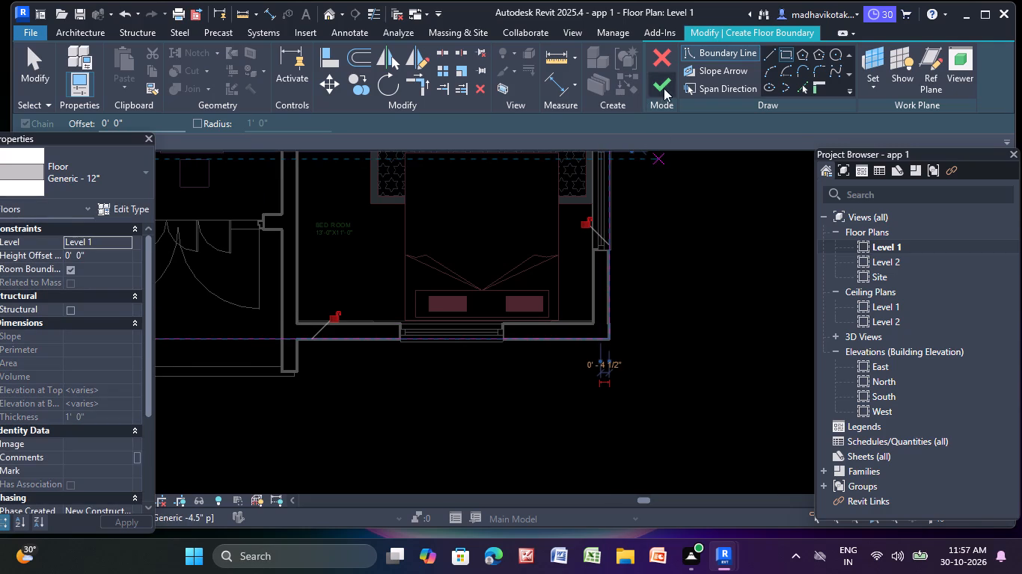
click(673, 87)
click(673, 197)
Begin a Handrail - Rectangular railing path at the balcony between toilet and kitchen with a 1'-8 1/2" segment along its toilet-side edge.
scroll(673, 197, down, 13)
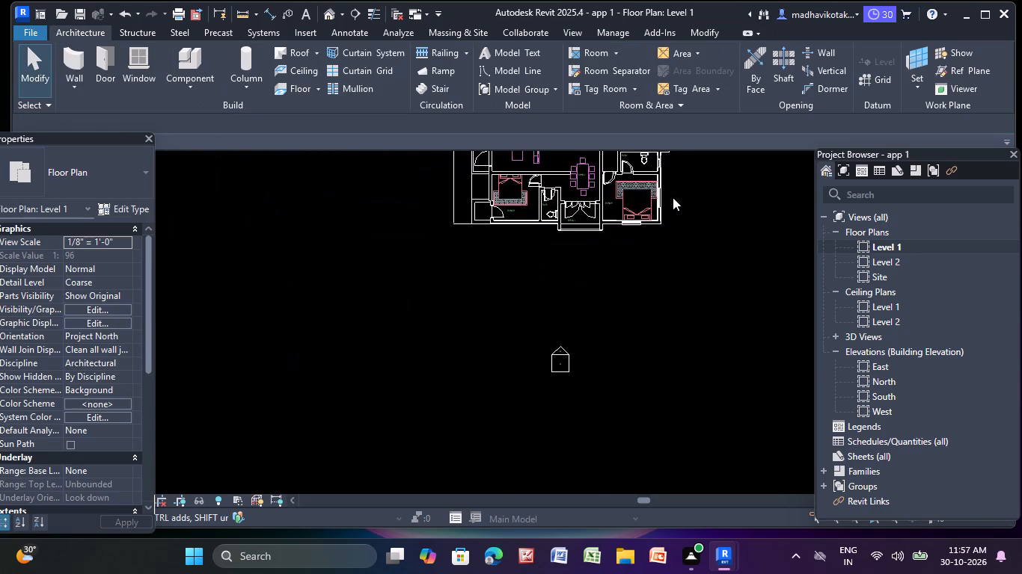
scroll(673, 197, down, 6)
scroll(673, 197, up, 1)
middle_drag(649, 253, 547, 390)
scroll(506, 315, up, 9)
middle_drag(500, 310, 451, 430)
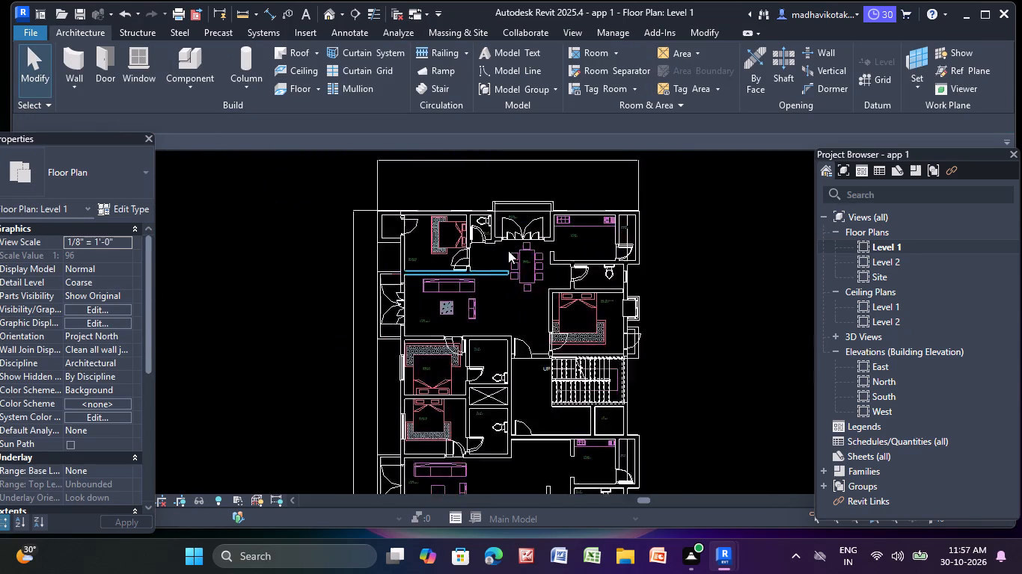
scroll(508, 250, up, 1)
middle_drag(518, 238, 441, 377)
scroll(445, 370, up, 11)
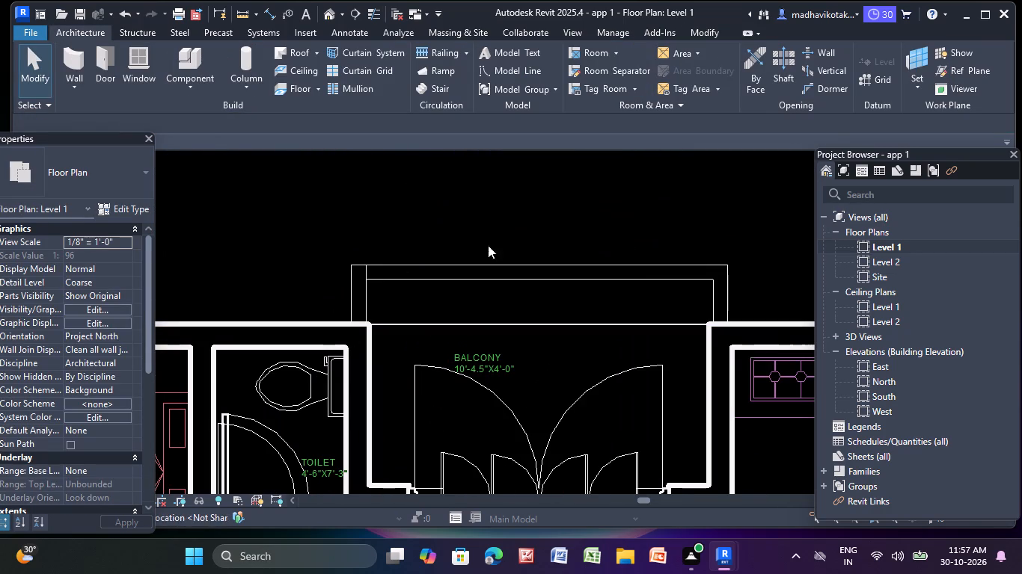
scroll(0, 0, up, 1)
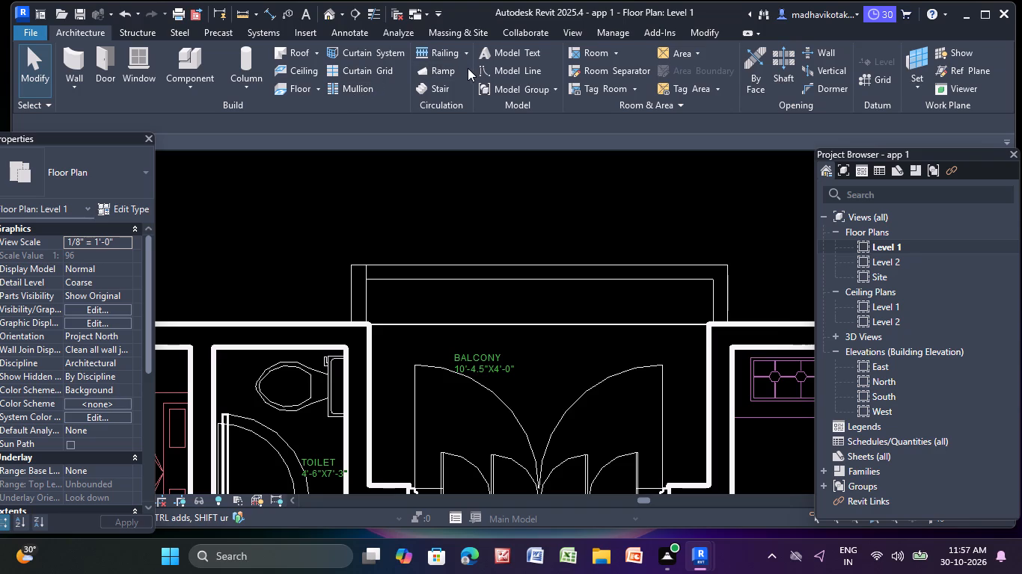
click(432, 54)
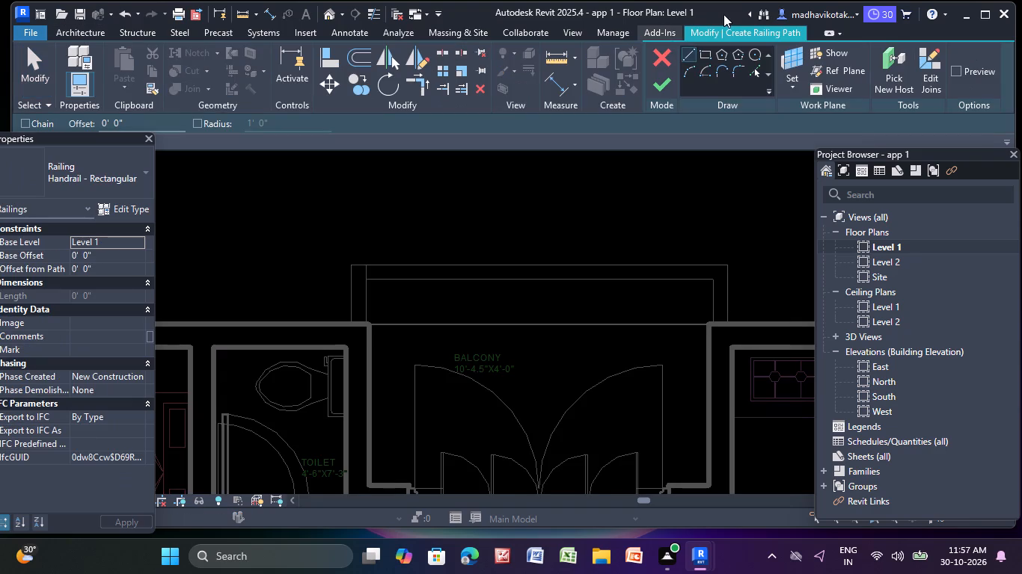
click(686, 53)
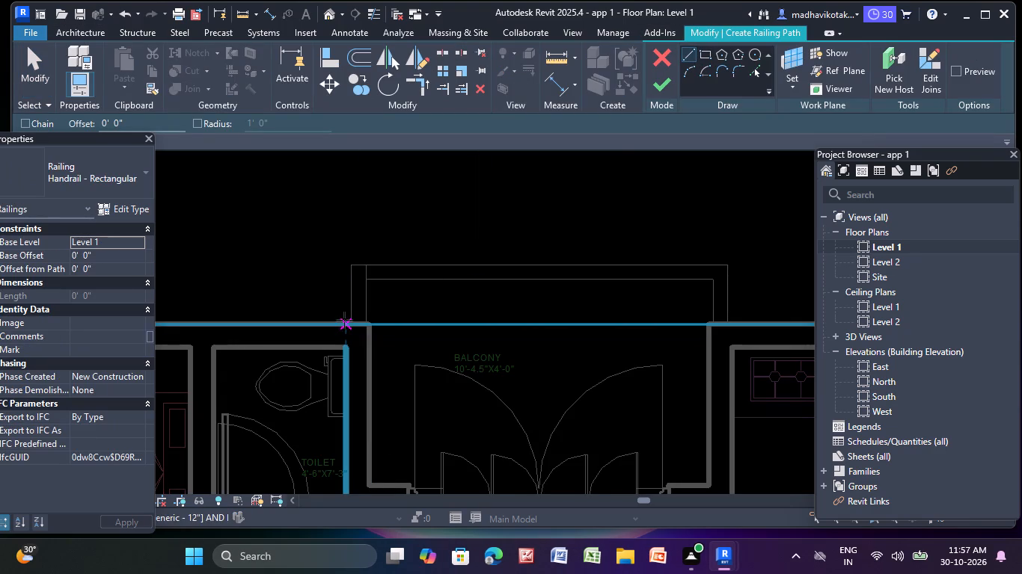
scroll(365, 324, up, 3)
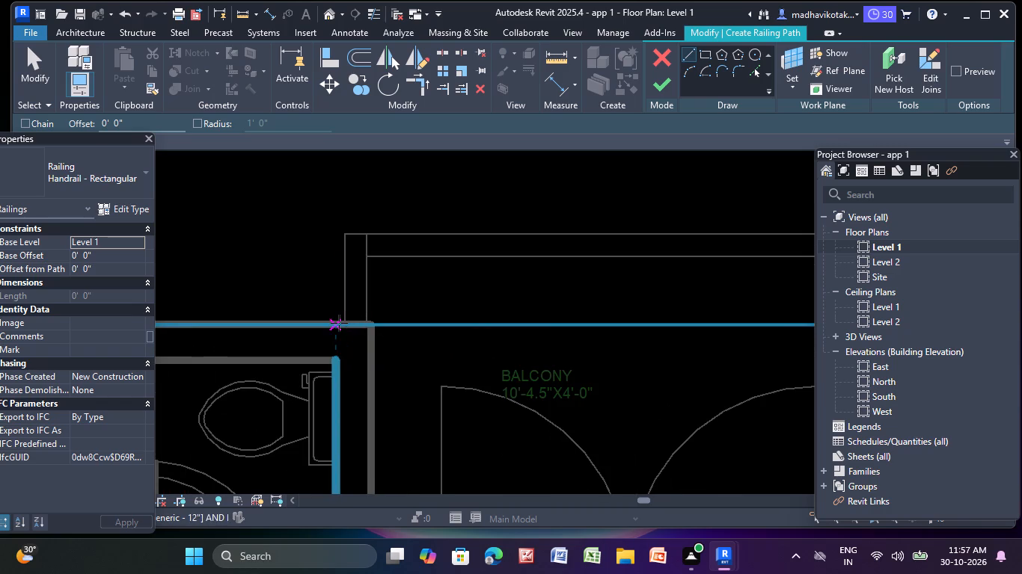
click(346, 322)
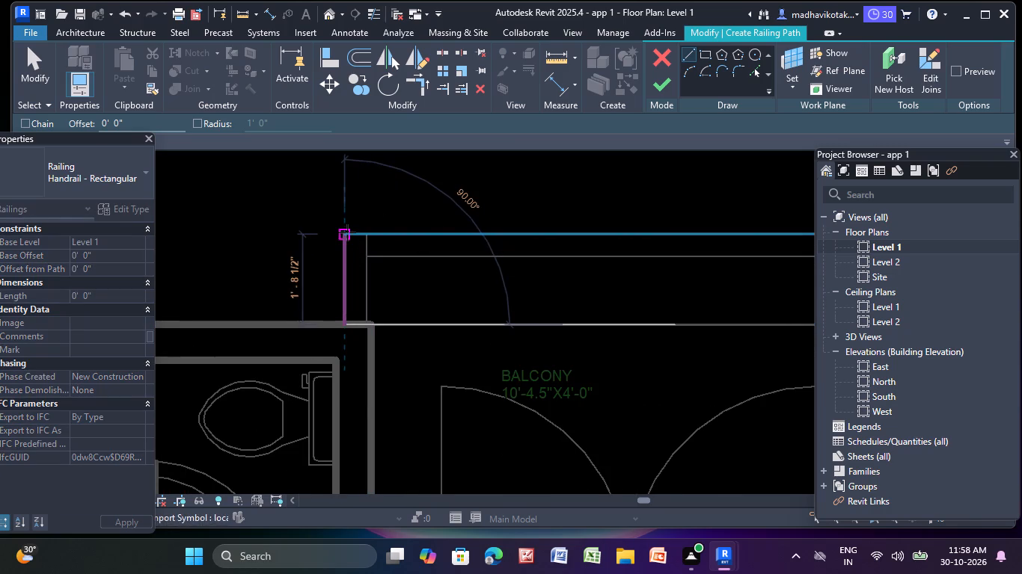
click(347, 232)
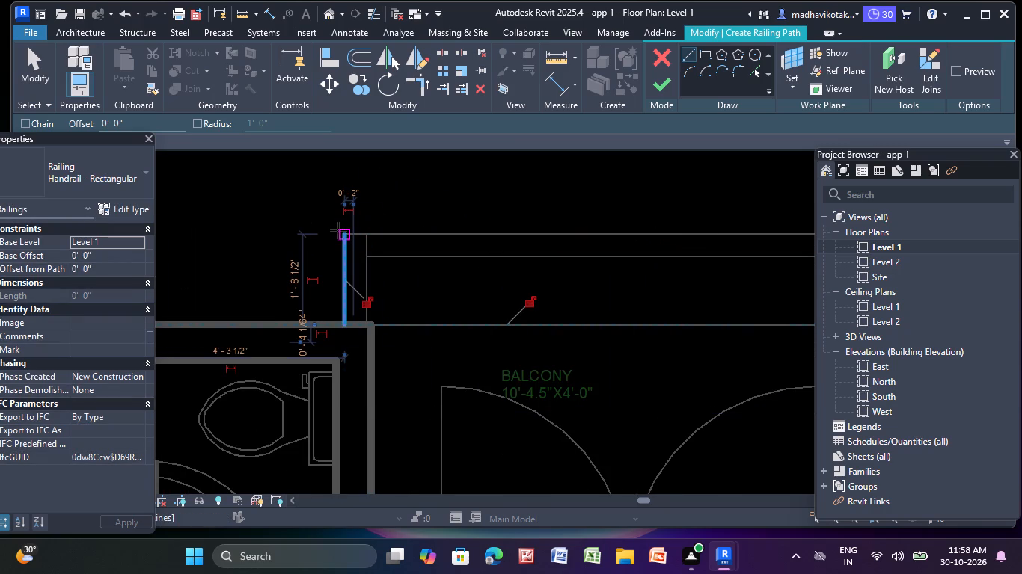
Complete the railing with a 10'-9 1/2" segment along the balcony's front edge and a 1'-8 1/2" return to the kitchen wall.
click(346, 232)
scroll(626, 248, down, 1)
middle_drag(626, 248, 388, 232)
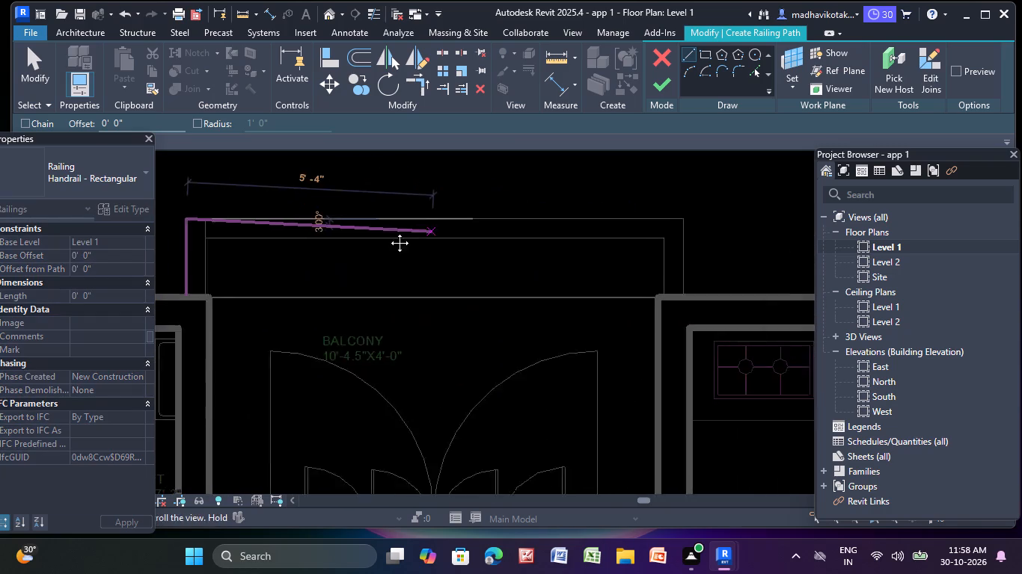
middle_drag(388, 232, 359, 229)
scroll(613, 217, up, 4)
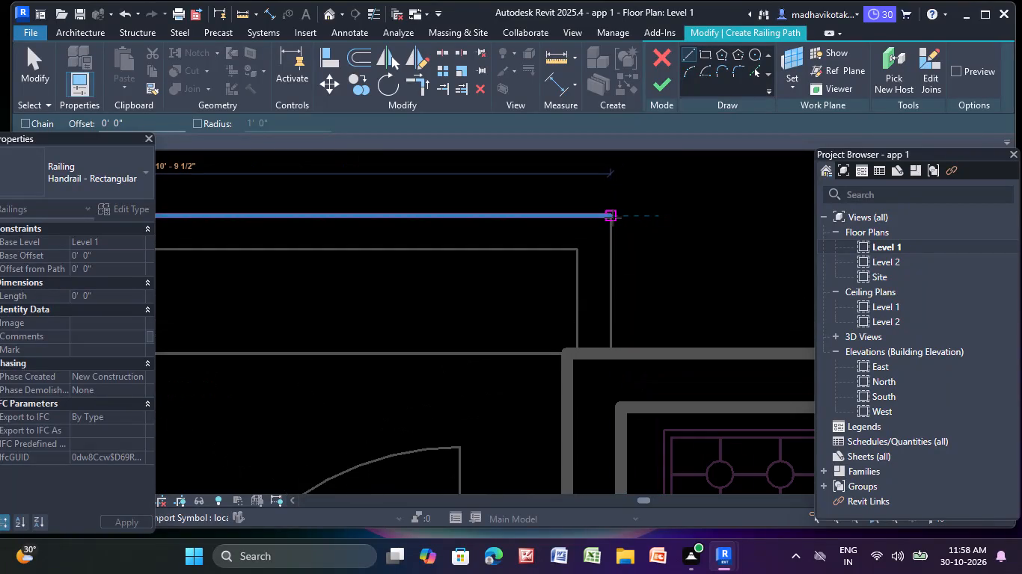
click(613, 217)
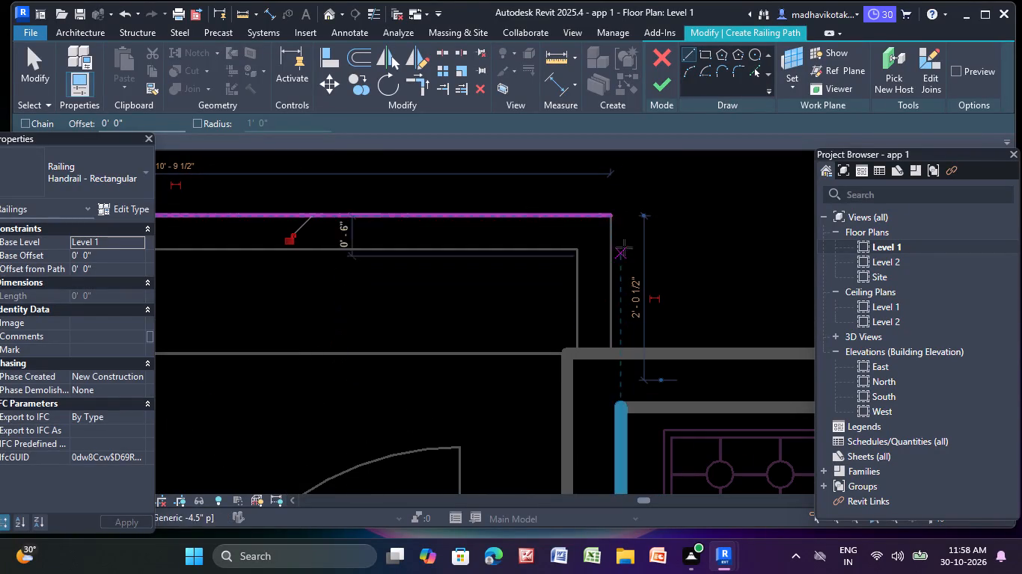
click(613, 215)
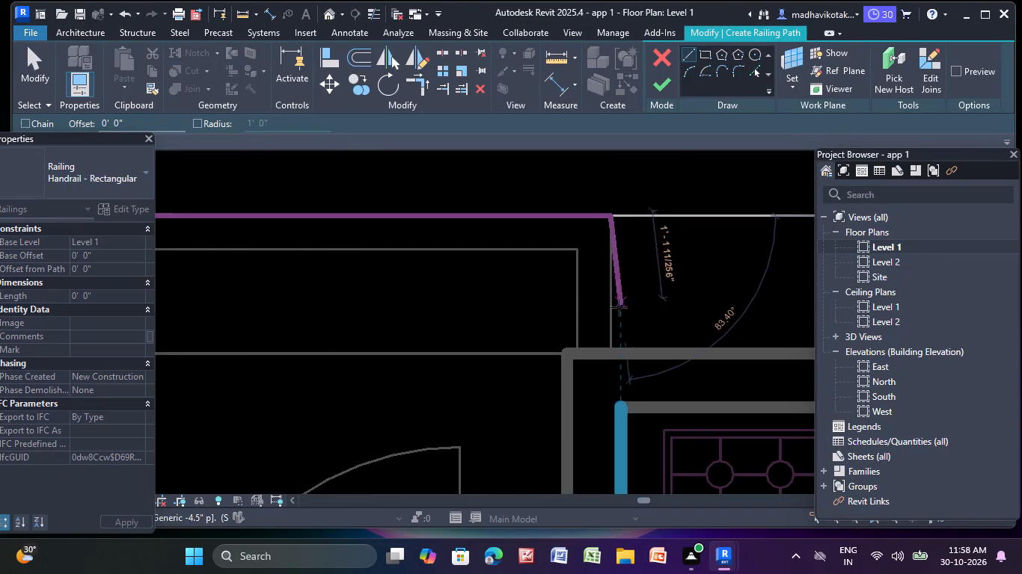
click(612, 347)
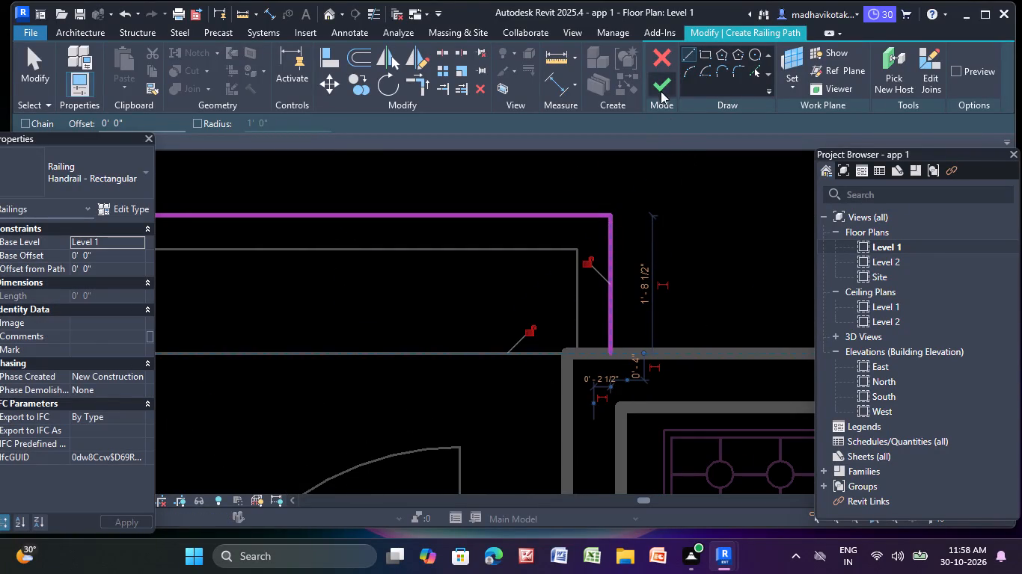
click(660, 84)
Examine the new balcony railing, the end facade and the floor edge in 3D from both sides.
scroll(660, 114, down, 5)
scroll(661, 203, down, 8)
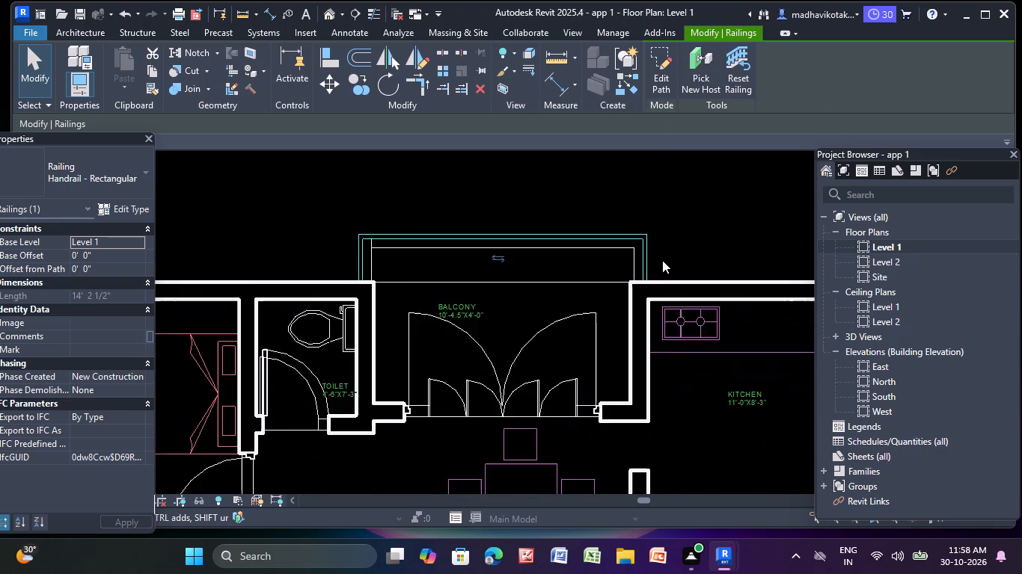
scroll(662, 260, down, 1)
click(326, 14)
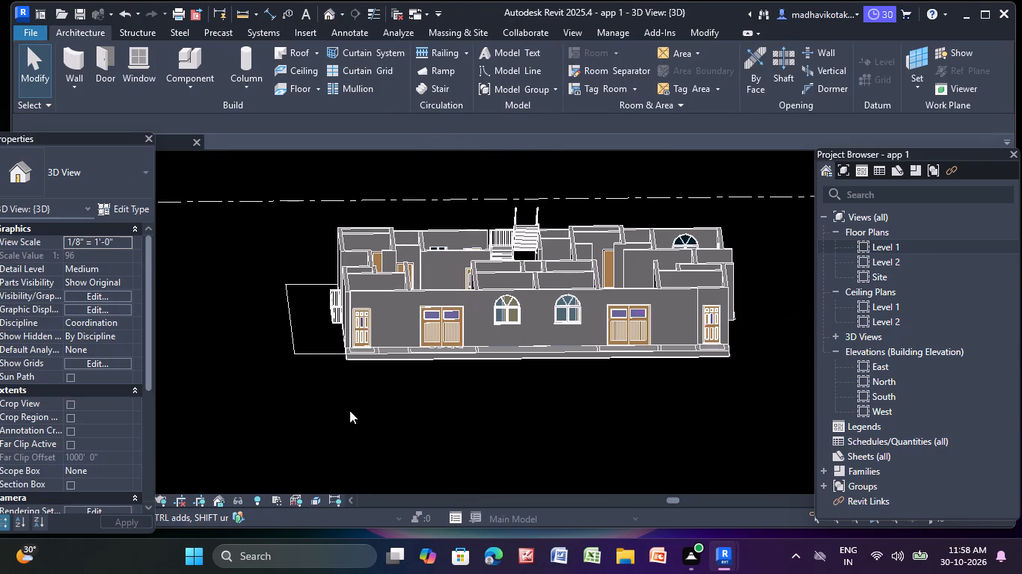
shift+middle_drag(368, 420, 510, 434)
scroll(250, 336, up, 12)
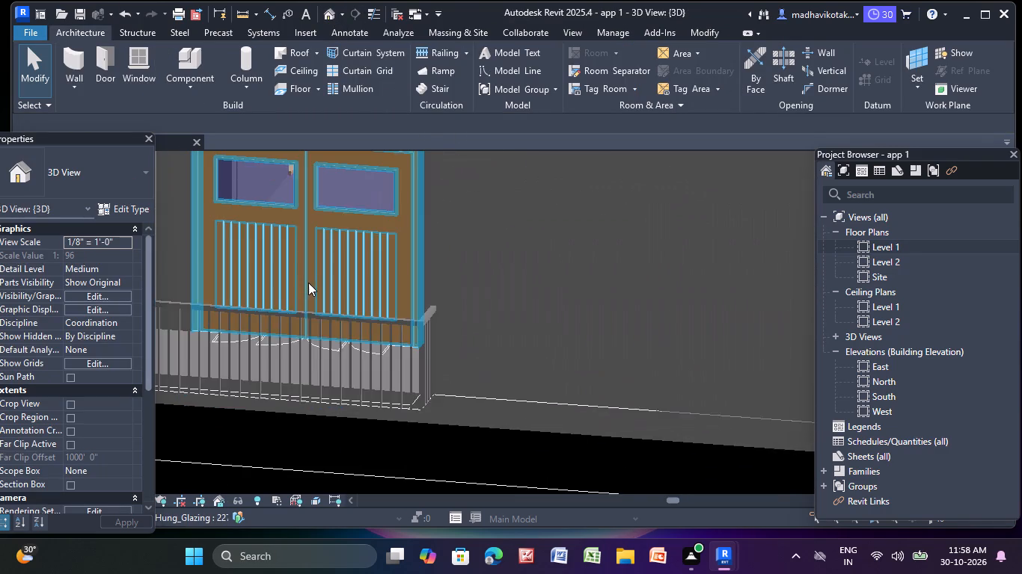
shift+scroll(506, 312, up, 1)
shift+middle_drag(505, 316, 420, 422)
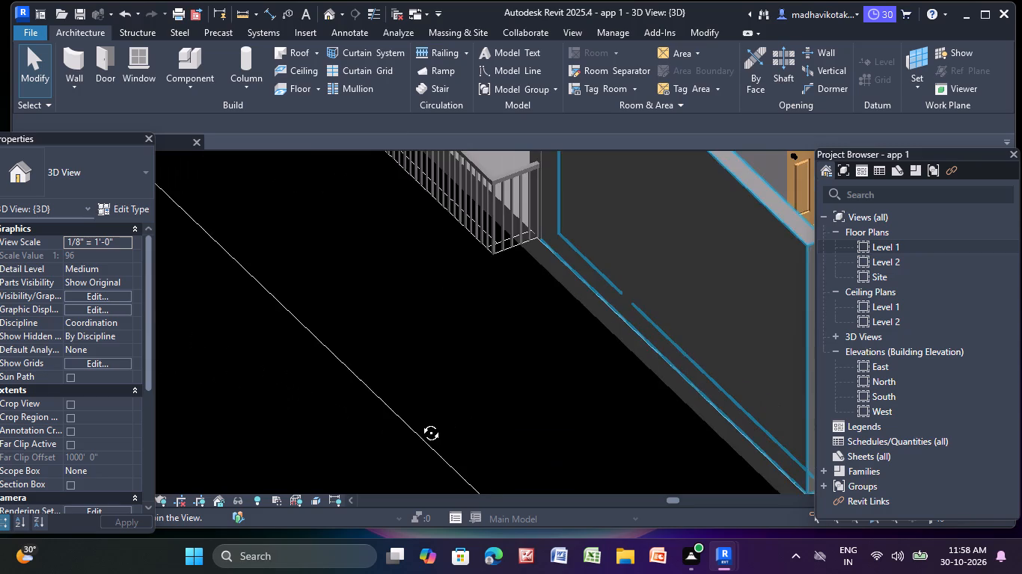
shift+middle_drag(420, 422, 486, 334)
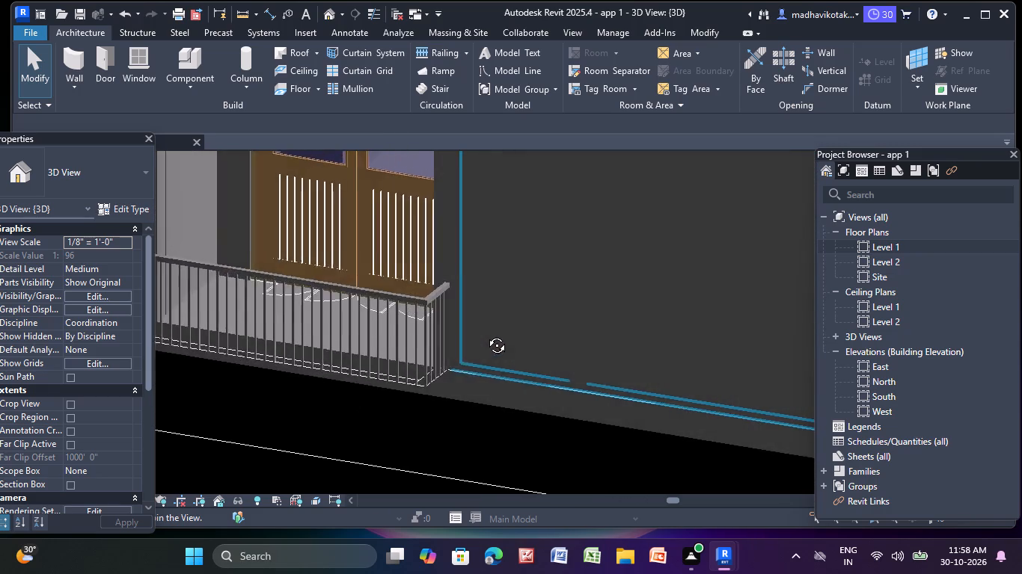
shift+middle_drag(486, 334, 494, 328)
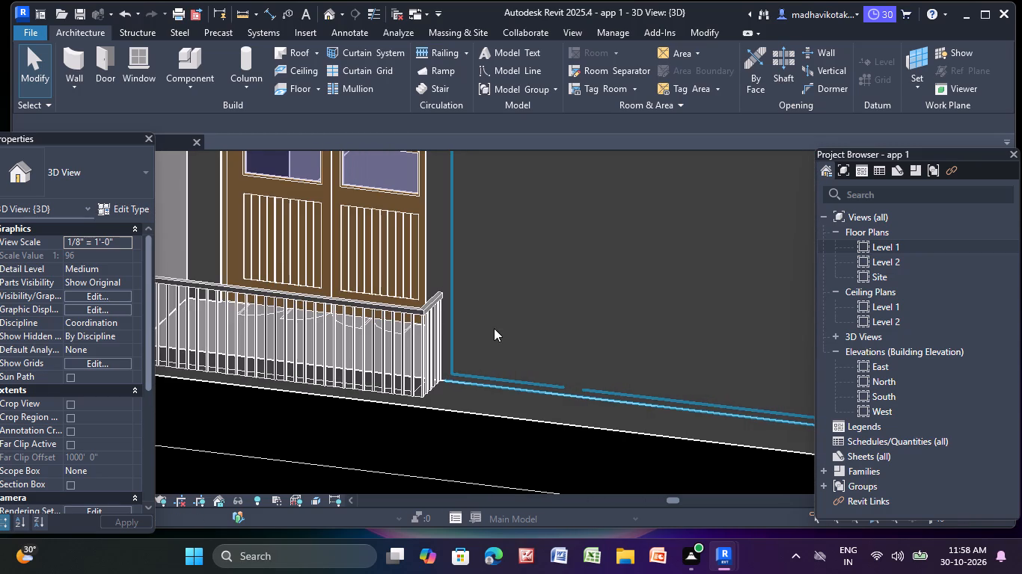
scroll(494, 328, up, 1)
scroll(518, 315, down, 8)
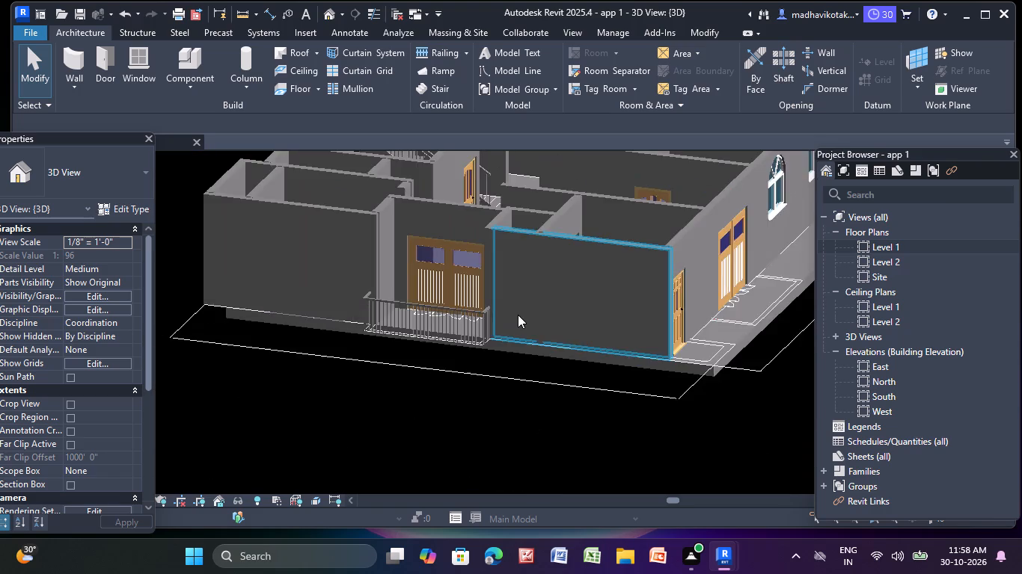
scroll(518, 315, down, 2)
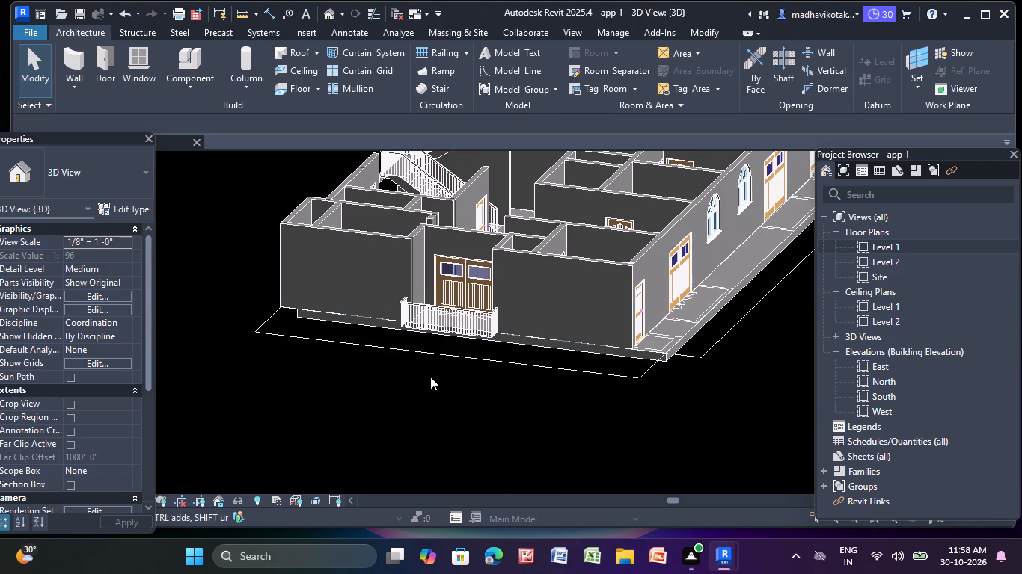
middle_drag(428, 375, 540, 374)
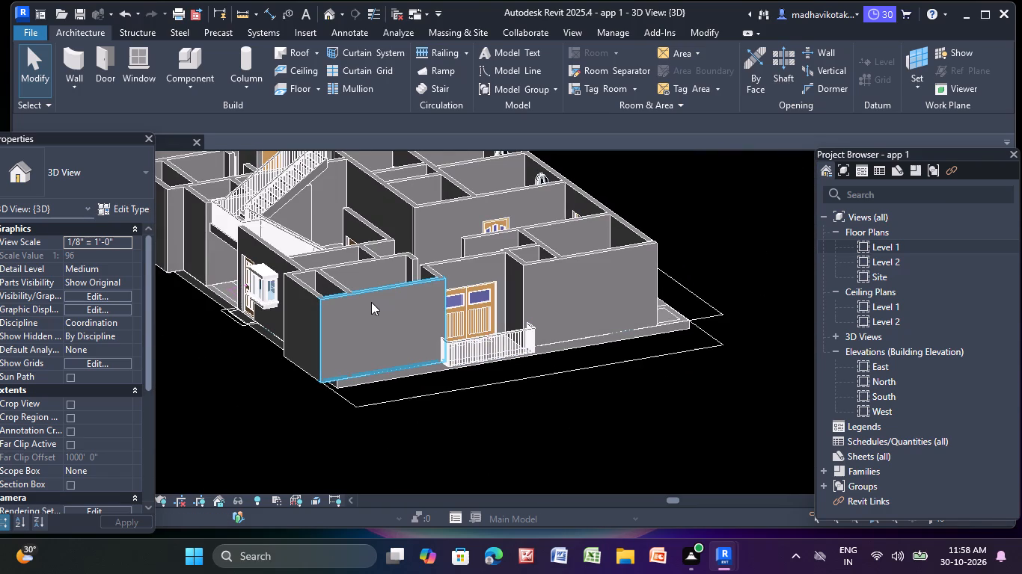
middle_drag(352, 345, 370, 331)
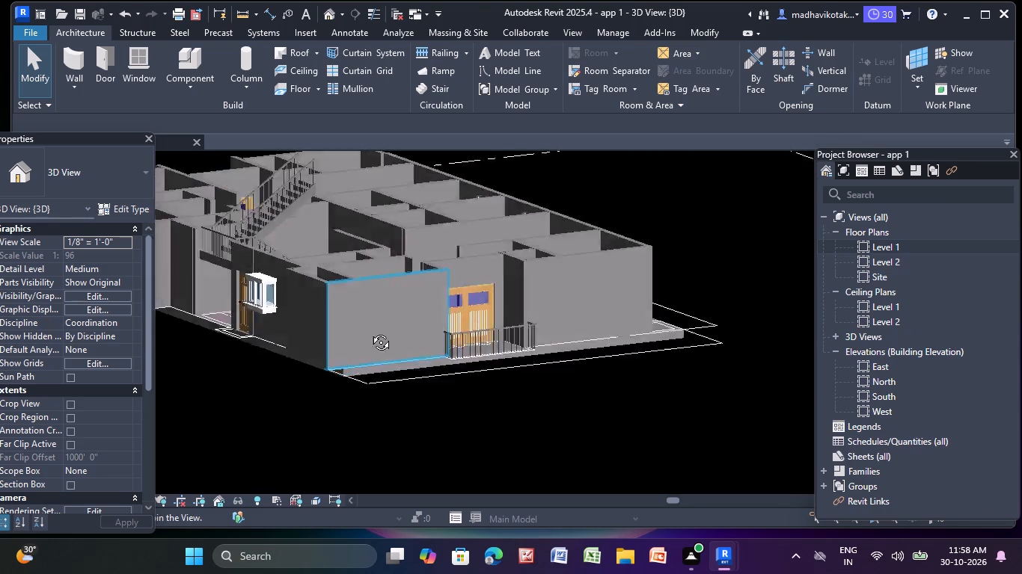
middle_drag(370, 331, 379, 351)
Set the structure layer thickness of the Level 1 slab's Generic - 12" floor type to 6" and apply it.
scroll(428, 424, up, 9)
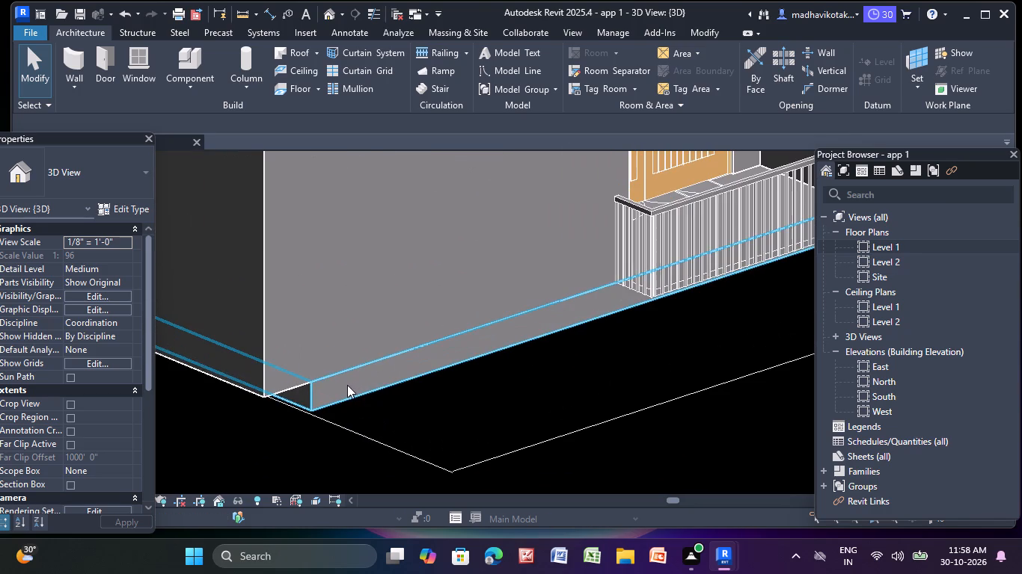
click(347, 385)
click(138, 204)
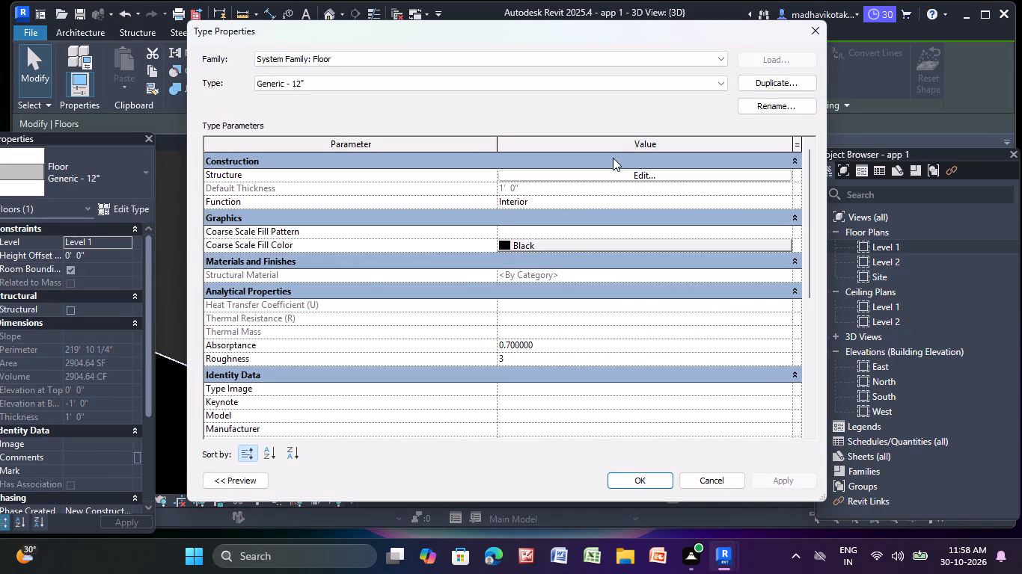
click(615, 176)
click(533, 187)
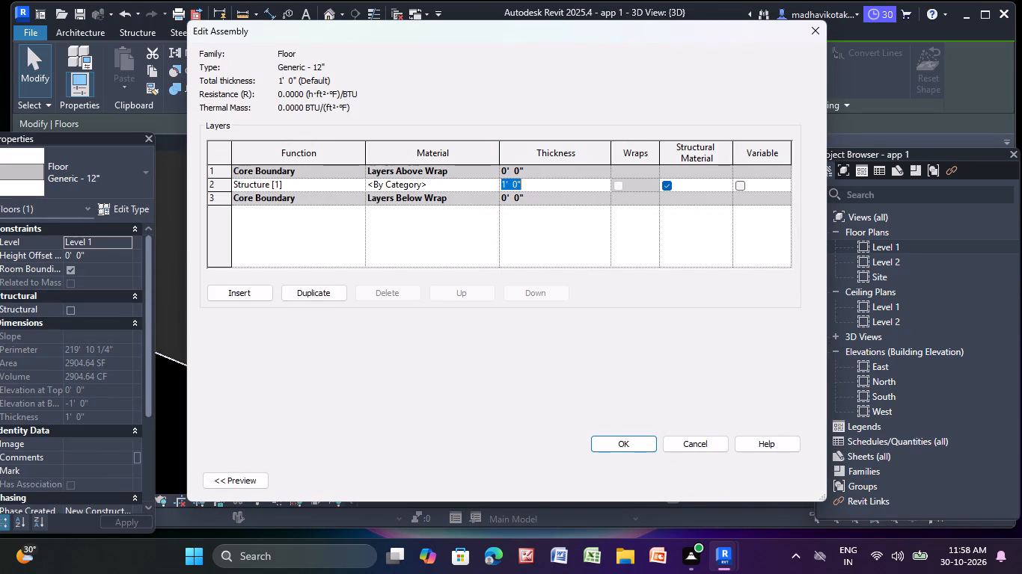
key(BackSpace)
key(6)
key(shift+quotedbl)
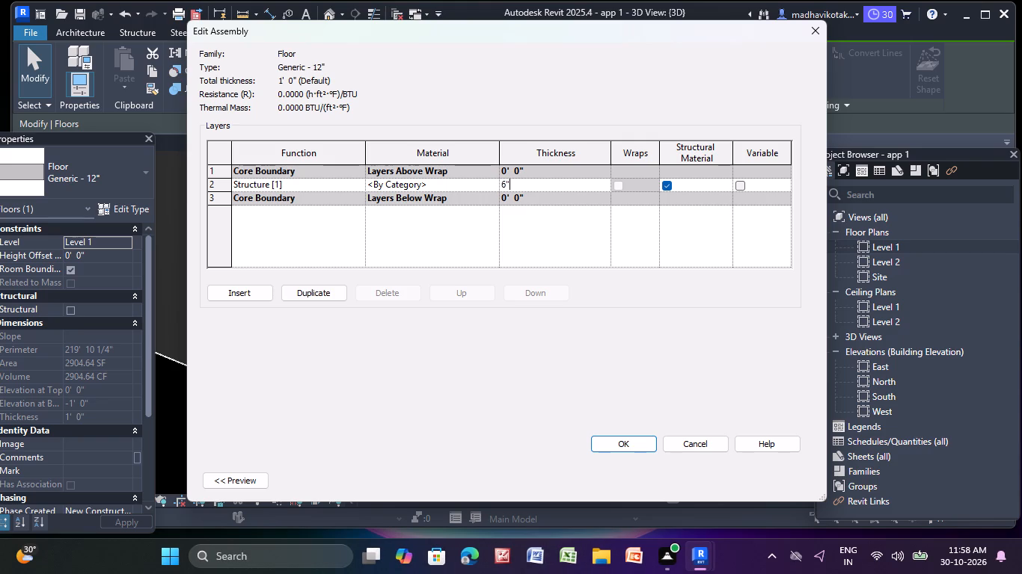
key(Return)
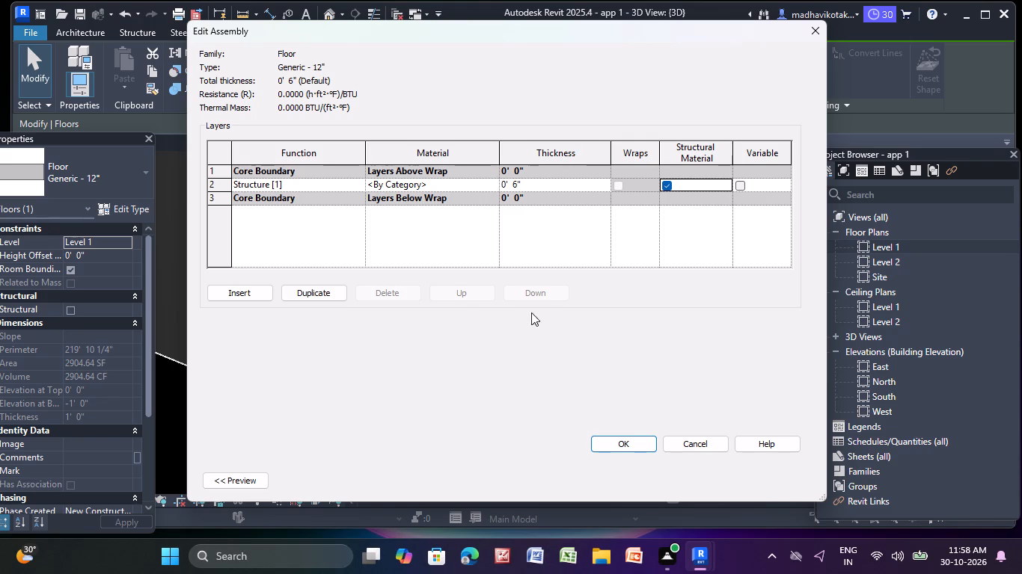
click(616, 441)
click(791, 480)
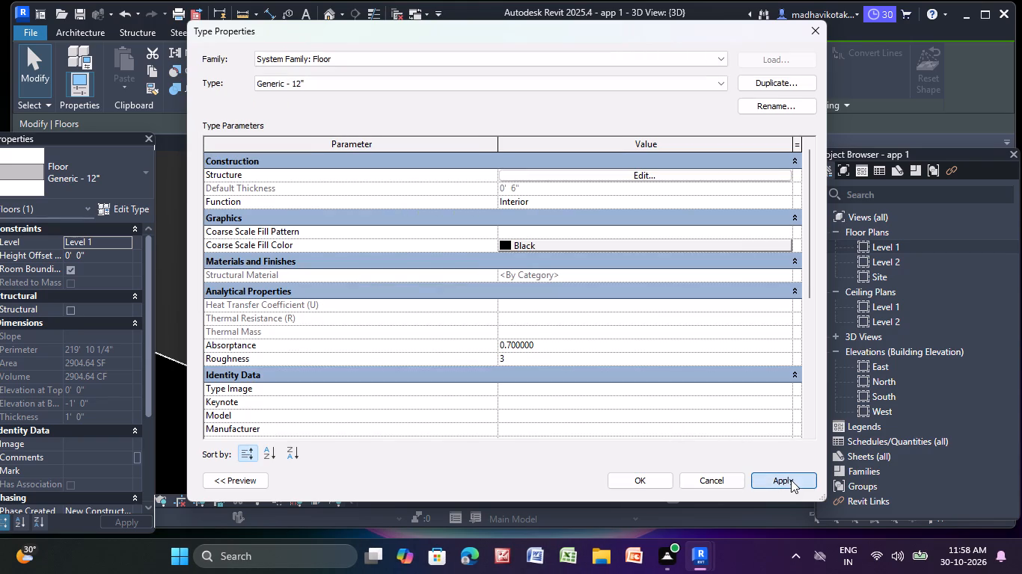
click(639, 483)
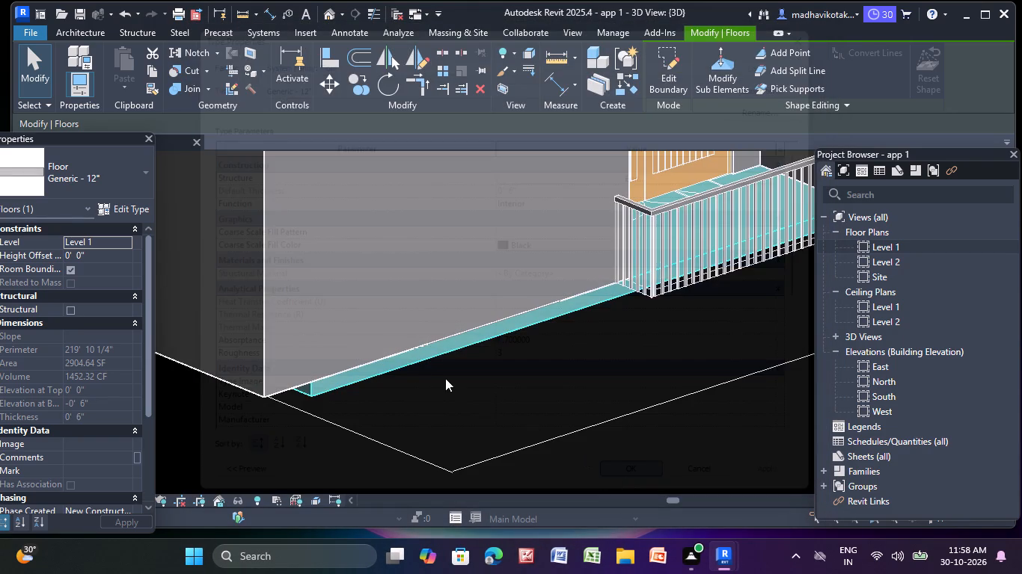
key(Escape)
key(Escape)
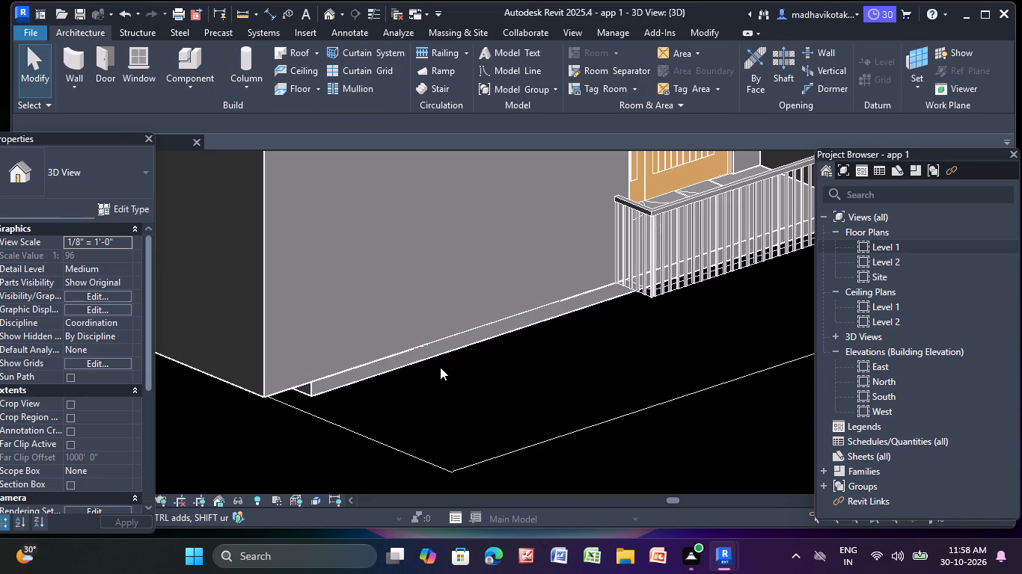
Examine the slab edge, the facade base and the outer wall corner in 3D.
shift+middle_drag(440, 367, 566, 371)
scroll(562, 365, down, 3)
middle_drag(548, 358, 314, 182)
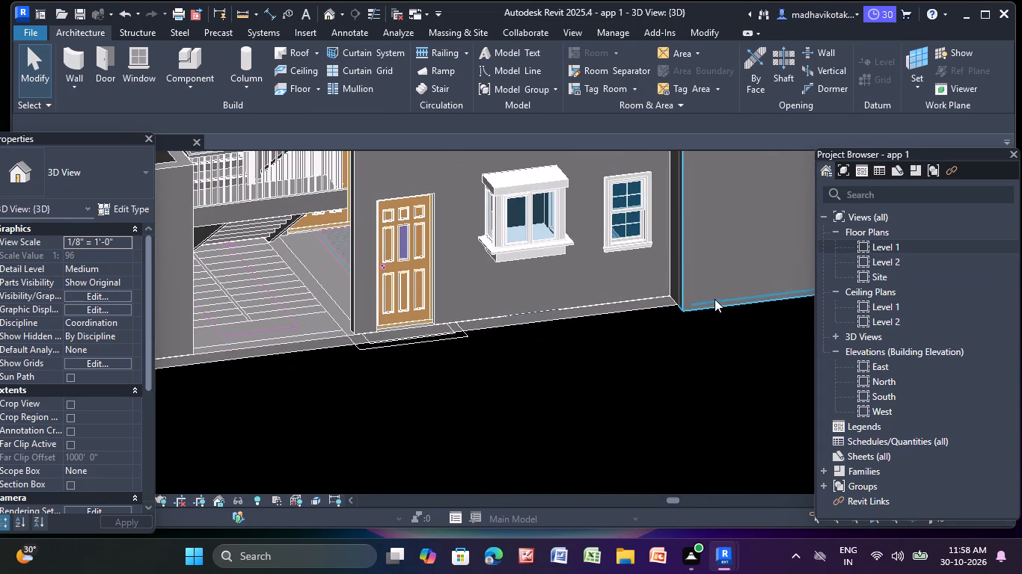
shift+middle_drag(711, 299, 660, 199)
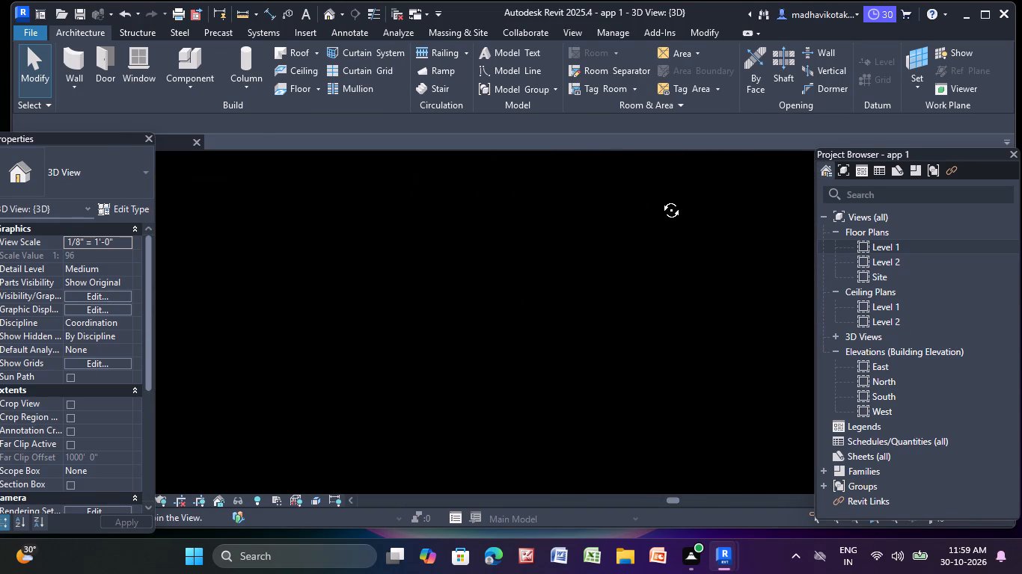
shift+middle_drag(660, 199, 639, 327)
scroll(436, 321, up, 3)
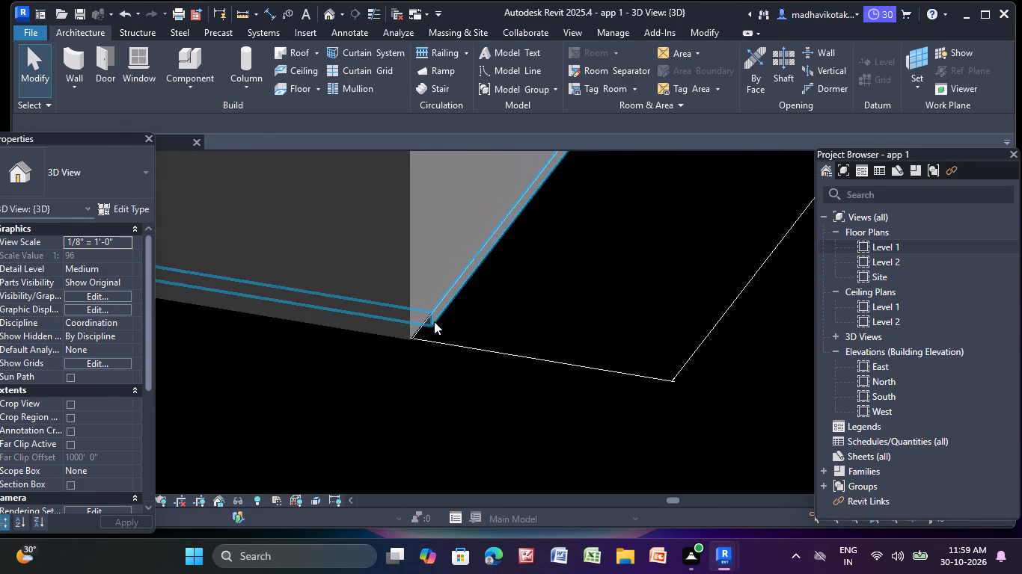
click(432, 320)
middle_drag(432, 320, 450, 273)
scroll(450, 271, up, 1)
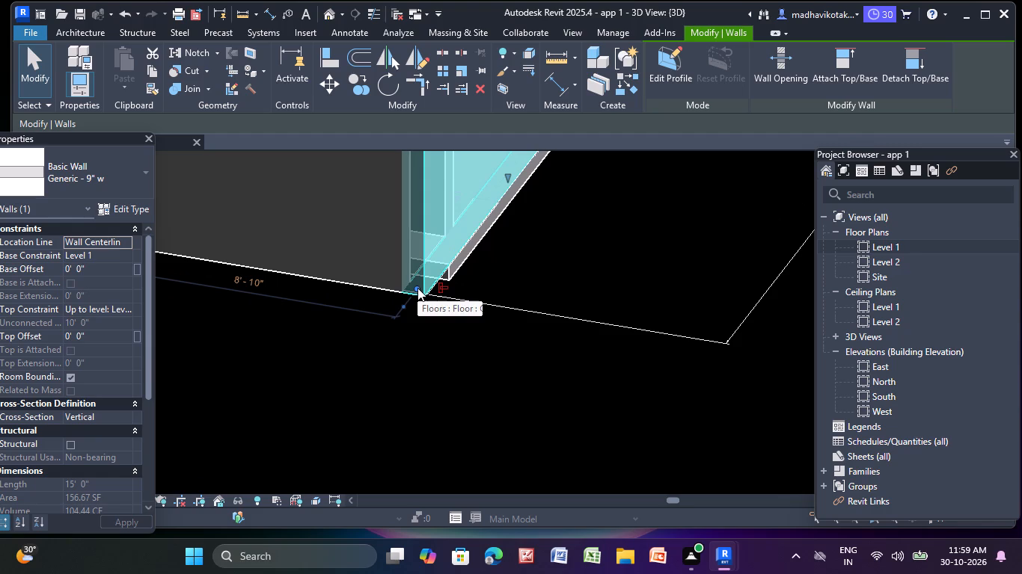
drag(417, 288, 411, 296)
key(Escape)
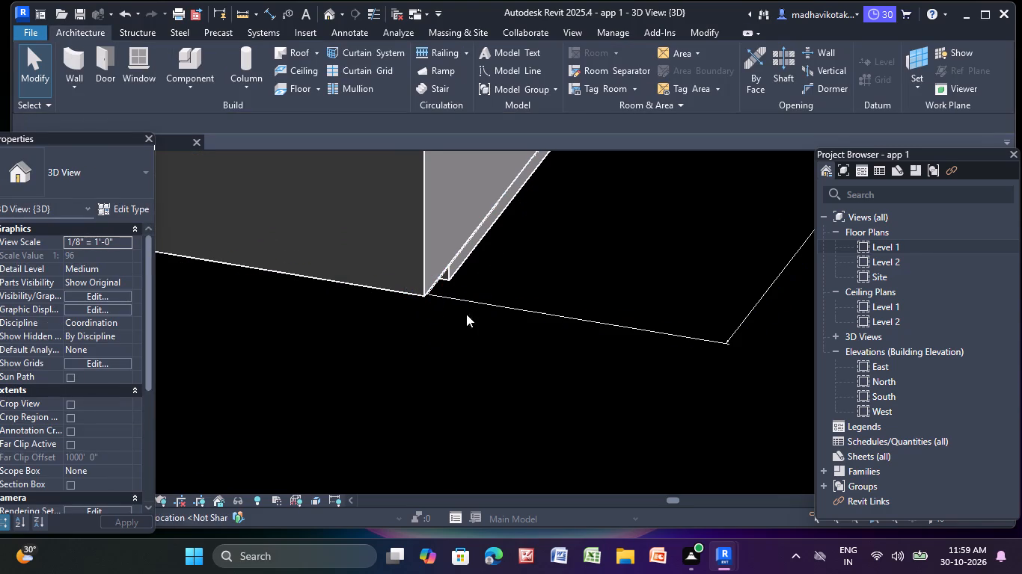
scroll(456, 273, up, 3)
click(456, 271)
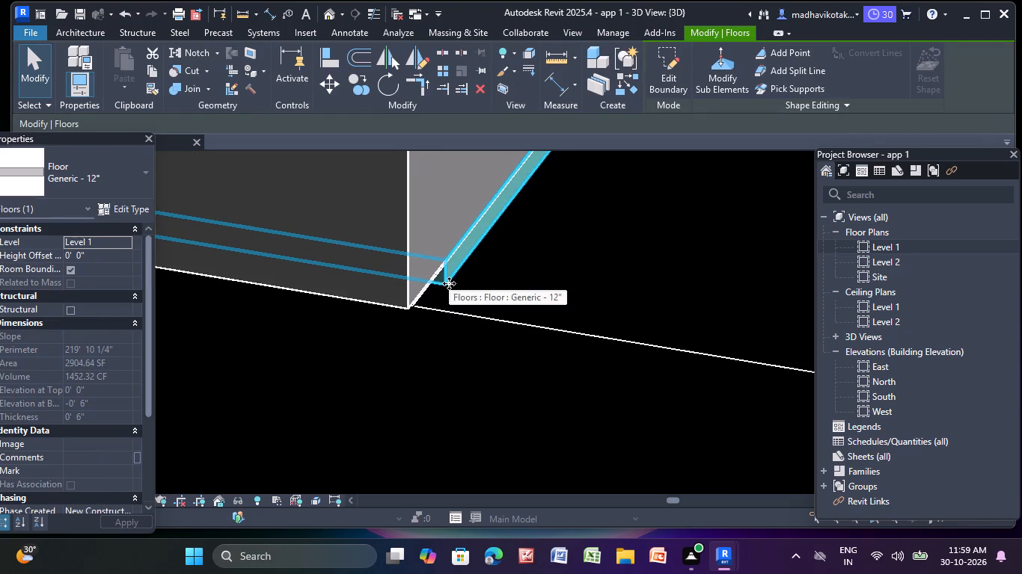
scroll(449, 283, down, 13)
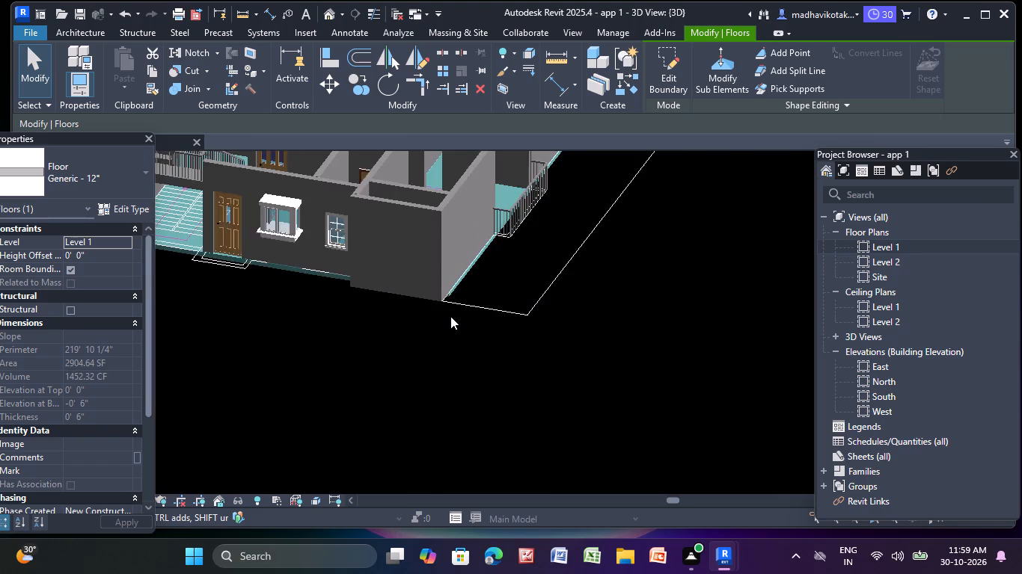
scroll(450, 317, down, 1)
key(Escape)
key(Escape)
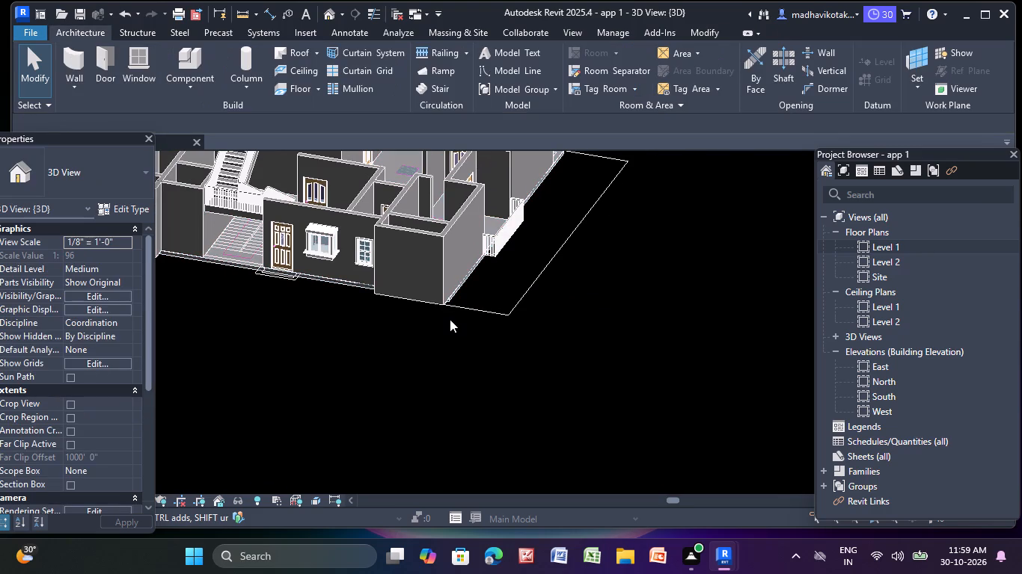
In the Level 1 plan, flip the exterior door of the bedroom beside the staircase so it swings into the room.
double_click(912, 241)
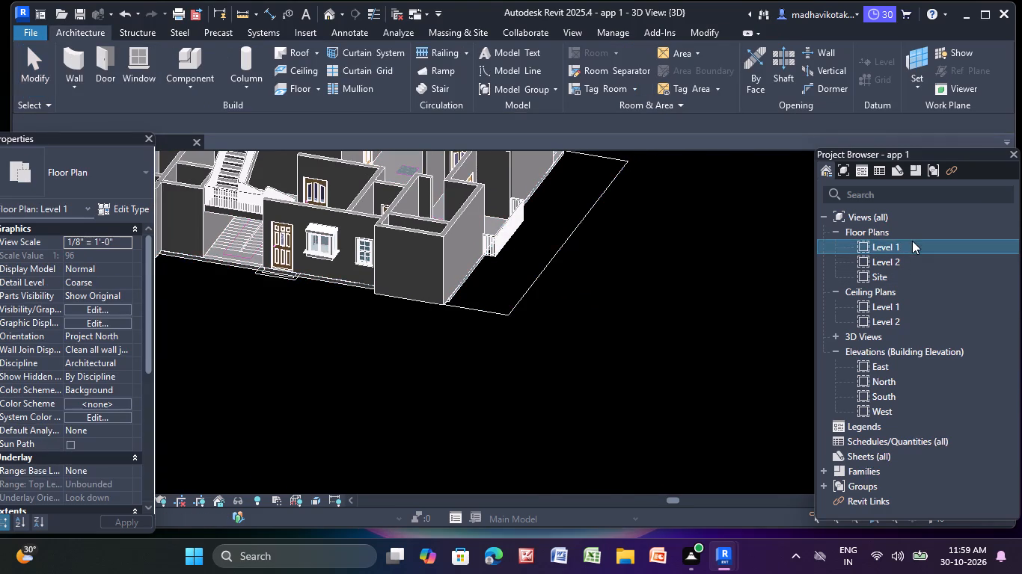
scroll(628, 294, down, 5)
middle_drag(576, 296, 362, 211)
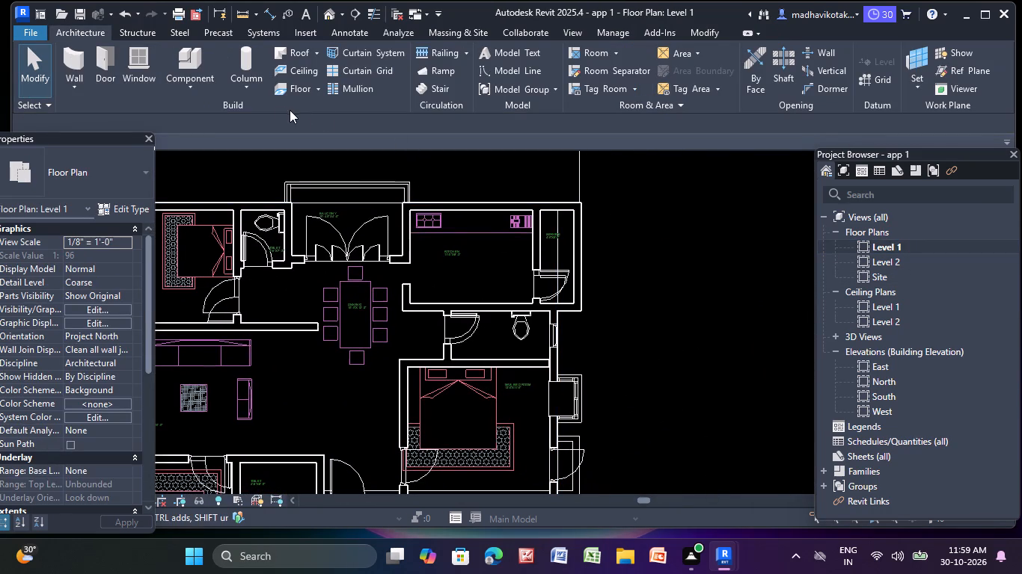
scroll(559, 297, down, 3)
middle_drag(559, 300, 404, 168)
scroll(438, 306, up, 2)
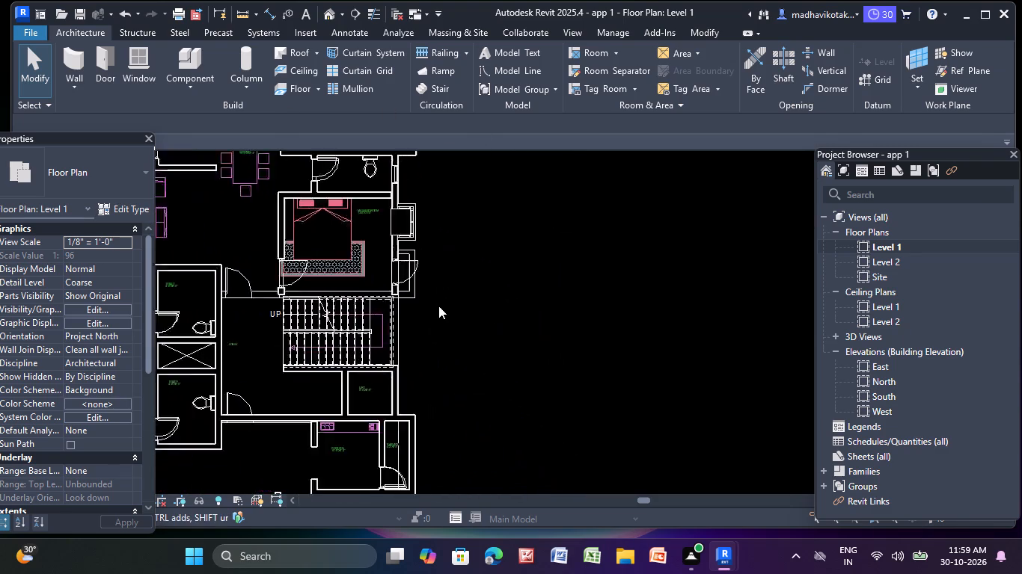
scroll(438, 306, up, 3)
click(370, 223)
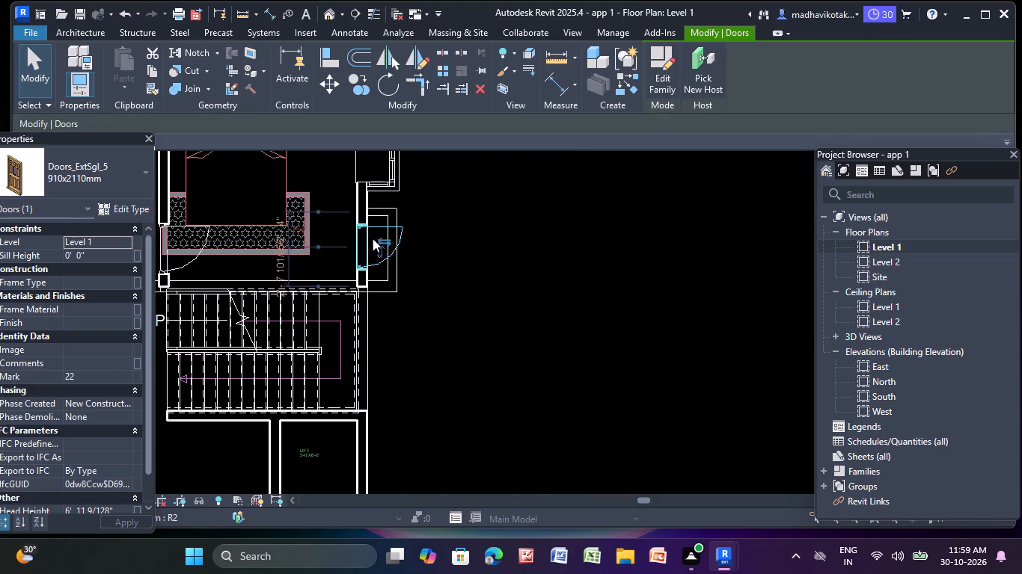
scroll(372, 267, up, 4)
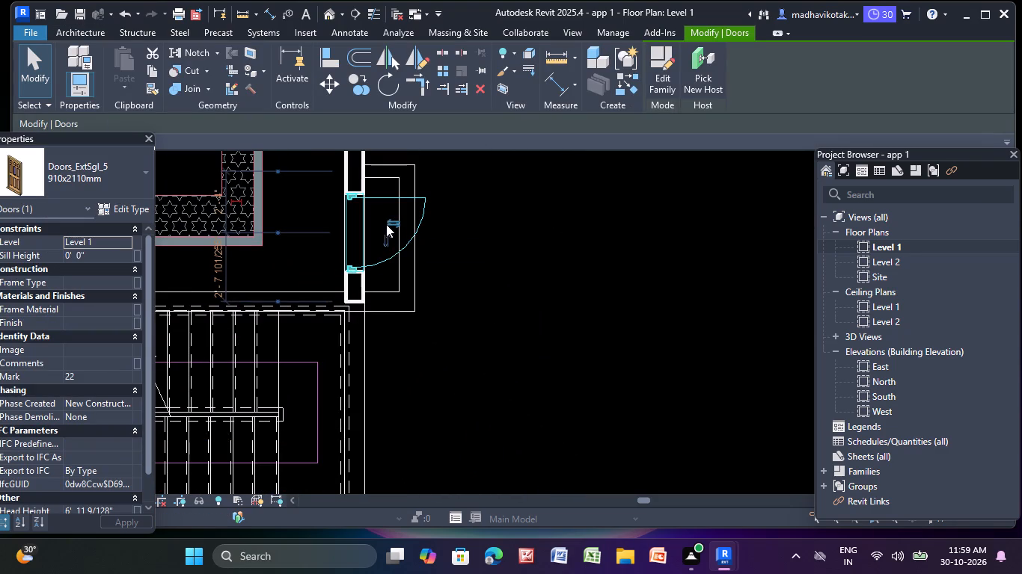
click(394, 220)
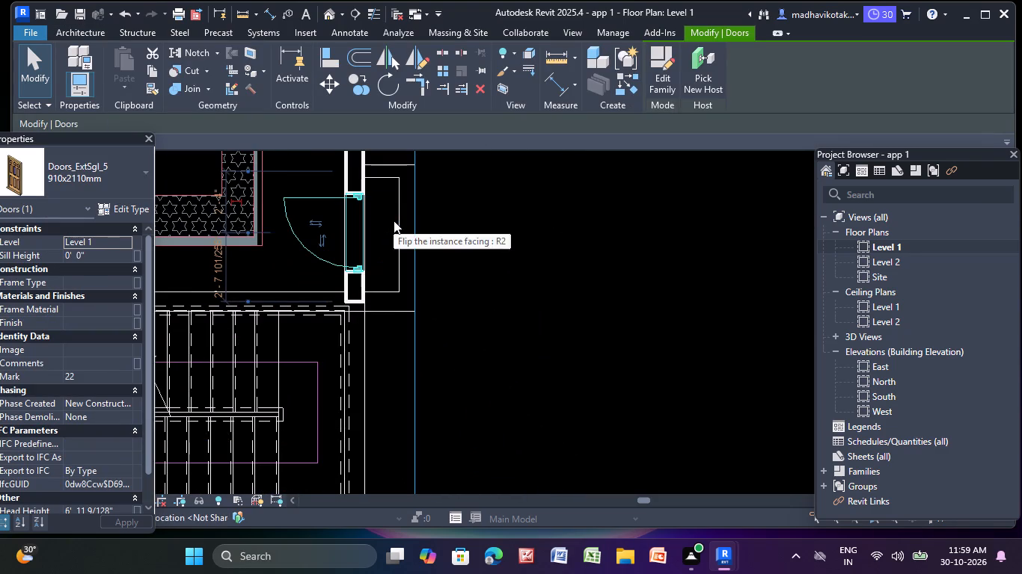
key(Escape)
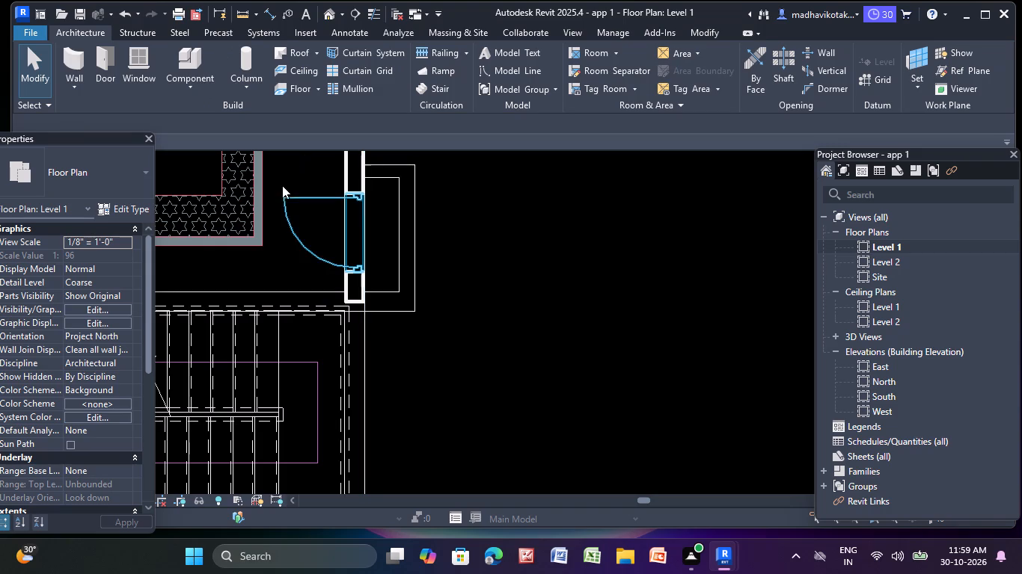
Create a Handrail - Rectangular railing around the small balcony outside that door, with sides about 1'-11" and a front about 5'-7" long.
click(438, 51)
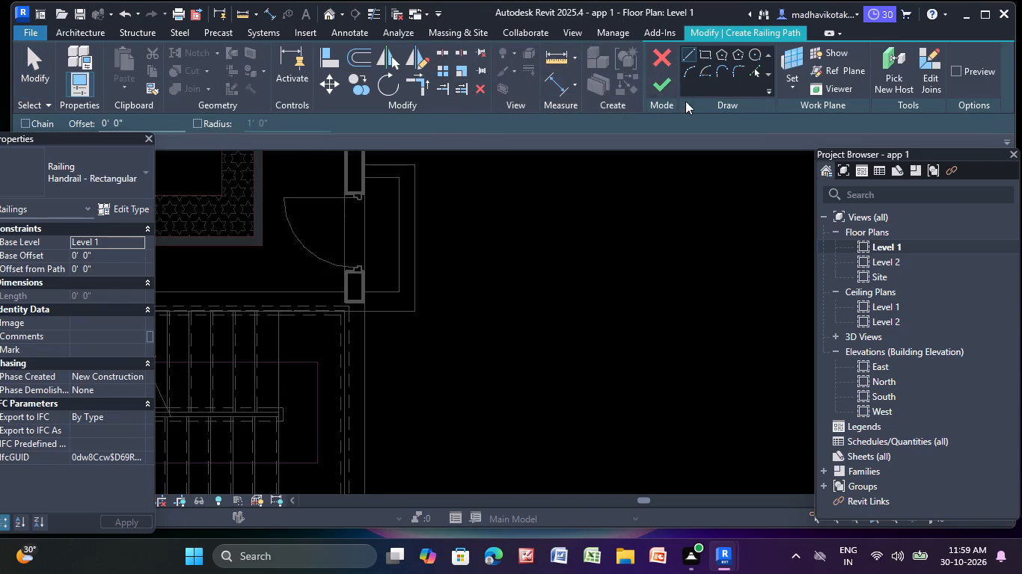
click(686, 46)
middle_drag(544, 203, 551, 258)
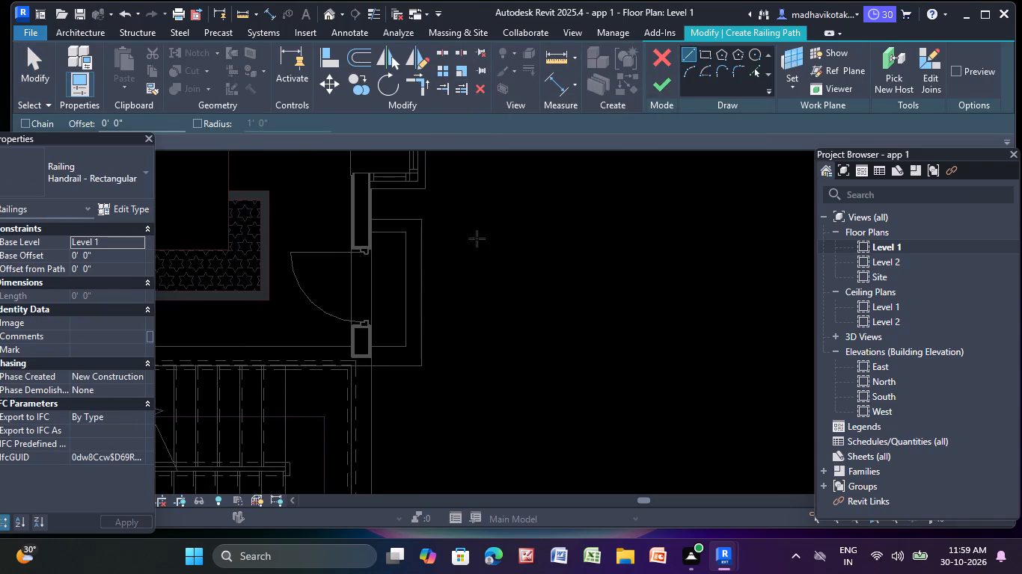
scroll(328, 203, up, 3)
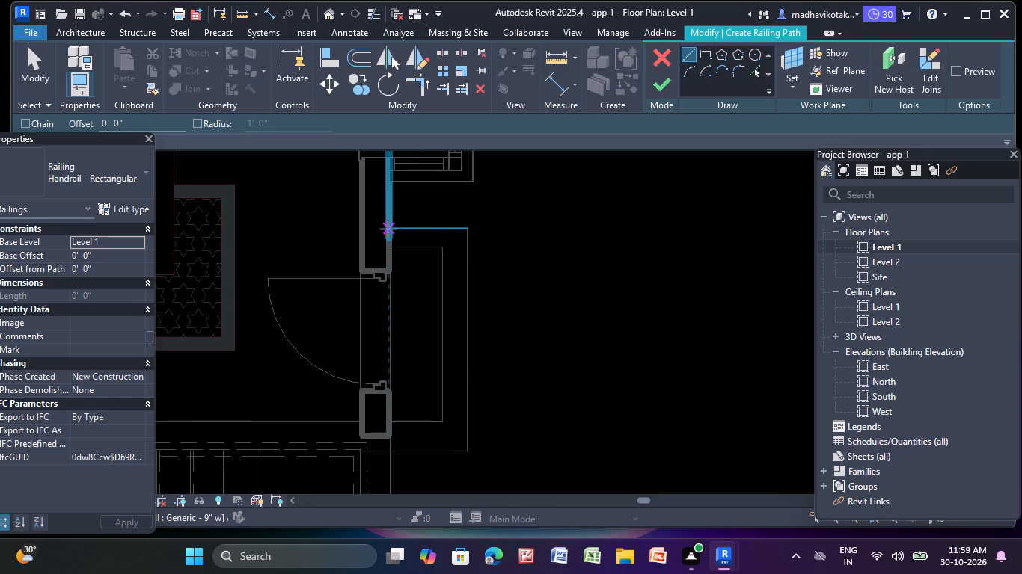
click(388, 229)
click(467, 229)
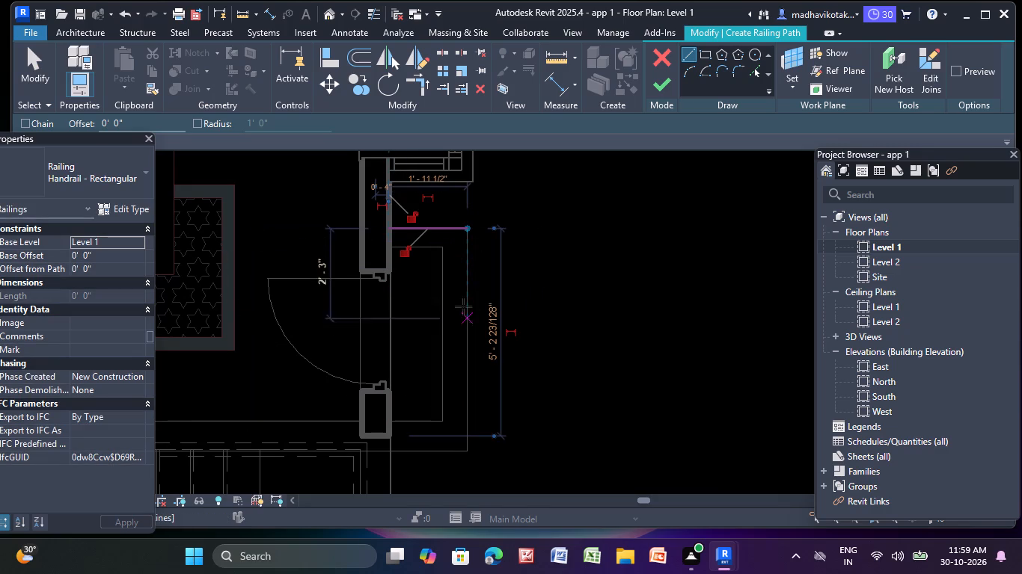
click(469, 229)
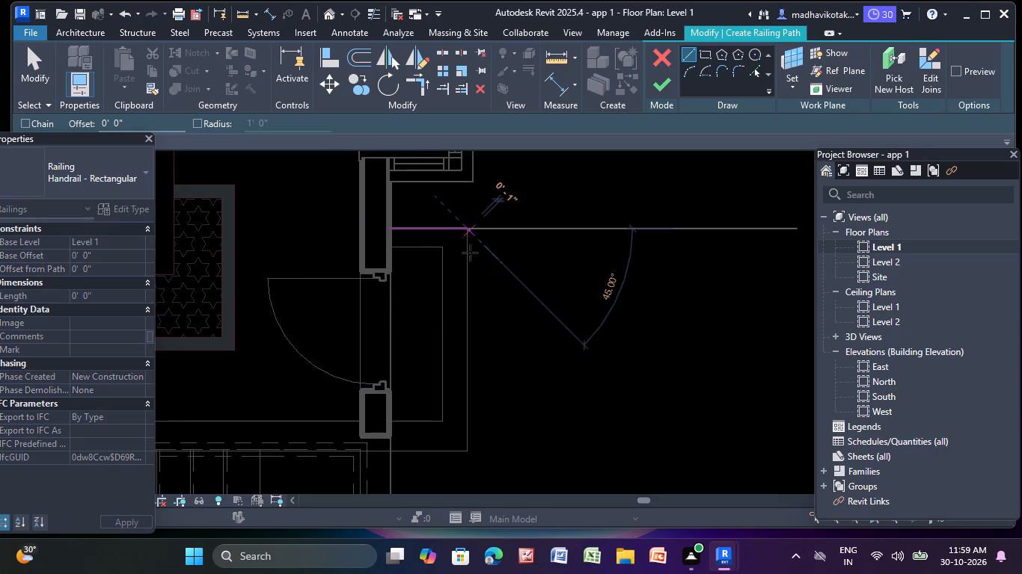
click(470, 451)
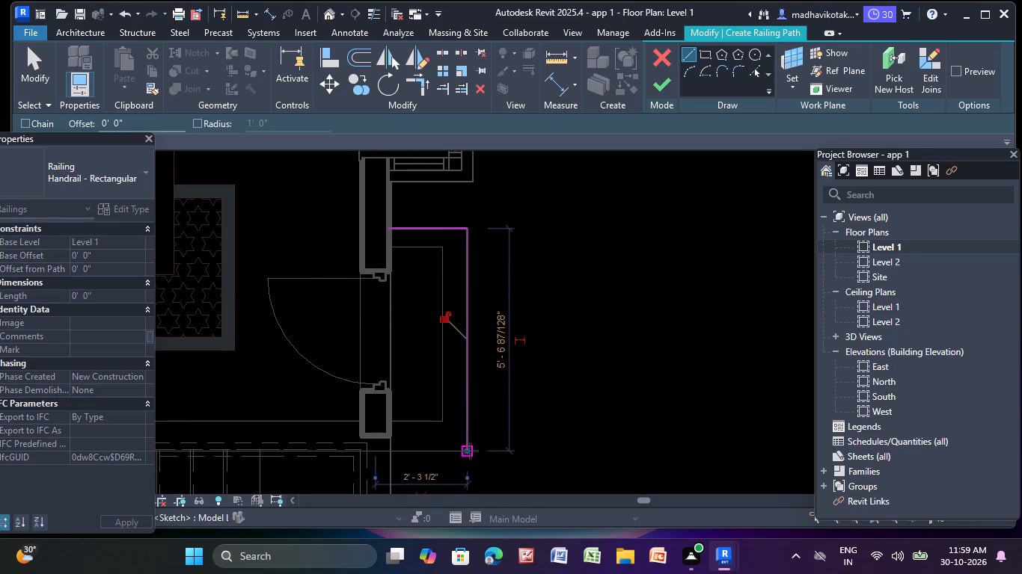
click(388, 451)
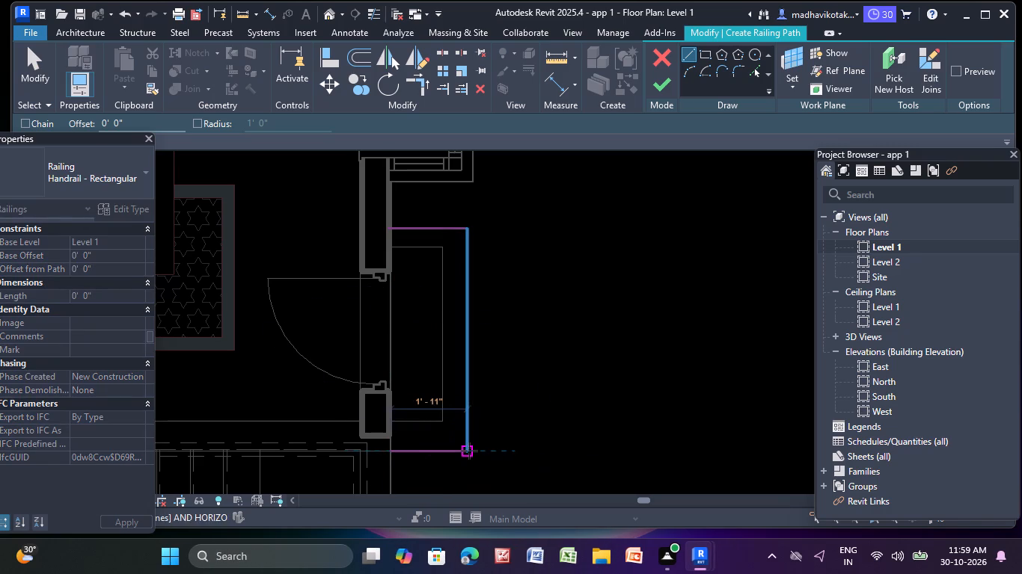
click(469, 451)
click(663, 84)
Delete the two short Generic - 9" wall stubs projecting at either end of the 10'-4.4"X4'-0" balcony on the south facade.
scroll(555, 294, down, 5)
middle_drag(554, 312, 516, 185)
scroll(504, 256, down, 5)
scroll(531, 342, down, 2)
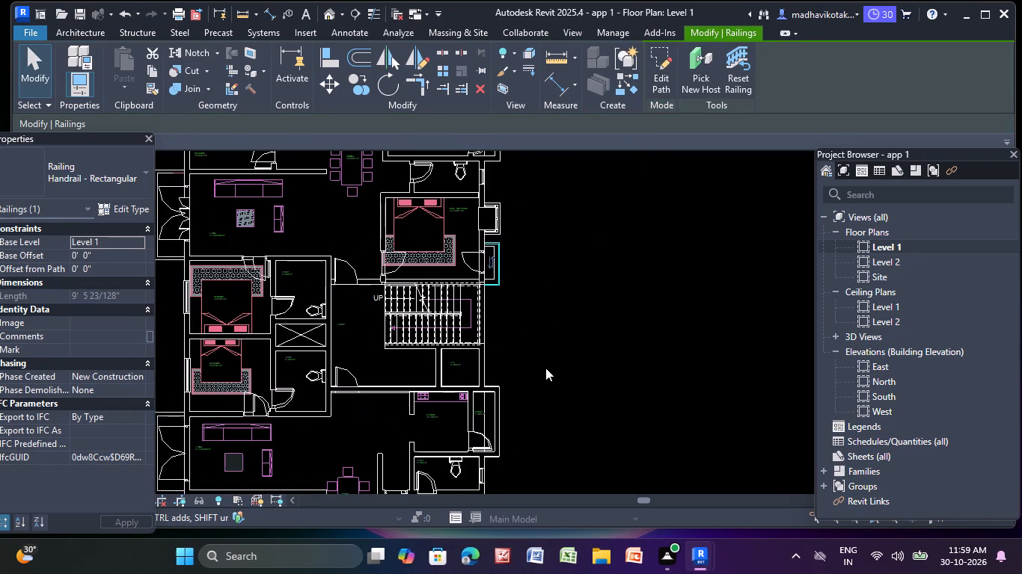
middle_drag(543, 388, 422, 165)
middle_drag(370, 306, 537, 272)
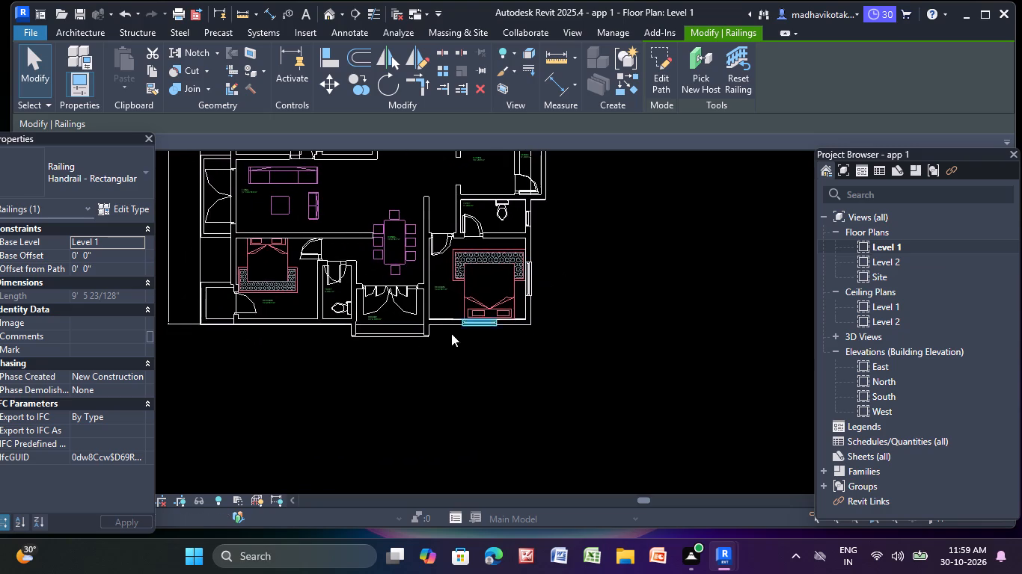
middle_drag(352, 348, 519, 349)
scroll(519, 349, up, 11)
middle_drag(438, 324, 101, 279)
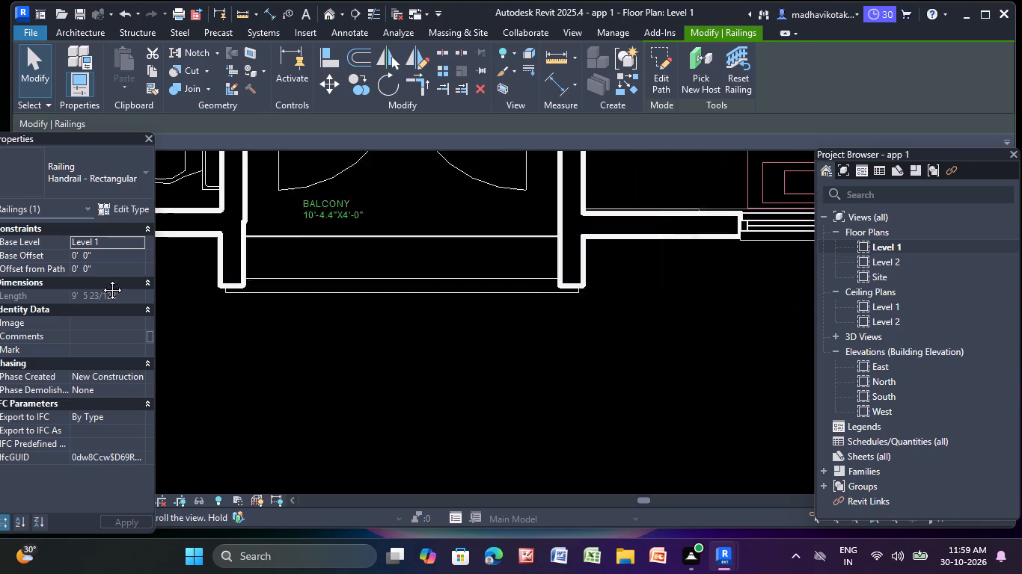
middle_drag(101, 279, 99, 279)
scroll(305, 350, down, 4)
middle_drag(375, 359, 493, 386)
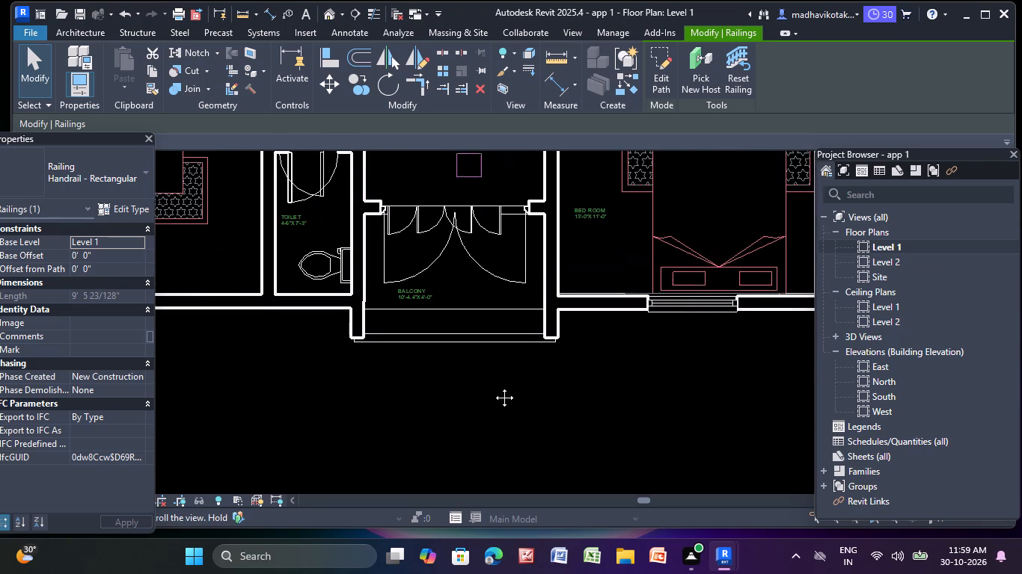
middle_drag(493, 386, 521, 386)
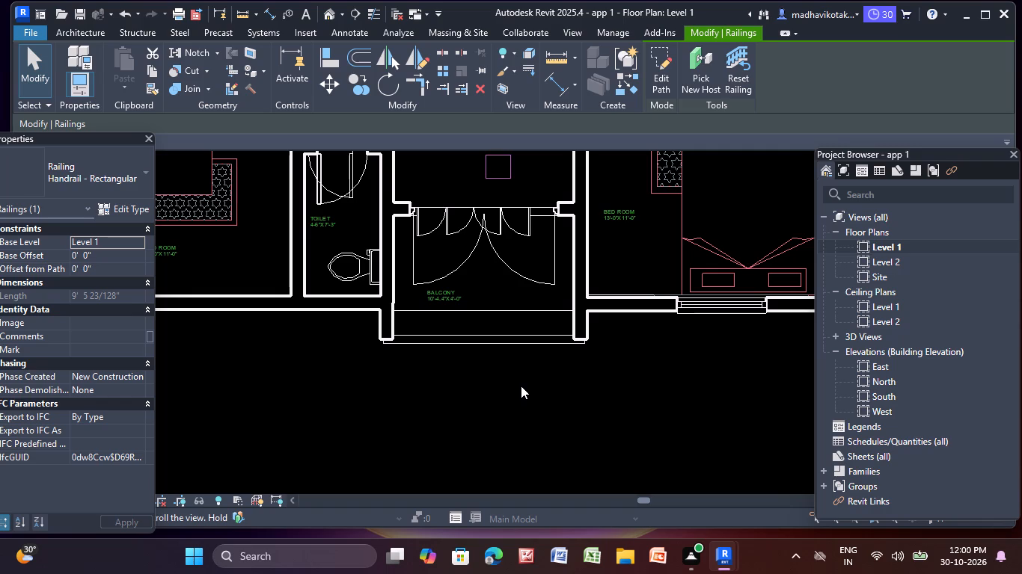
click(394, 335)
key(Delete)
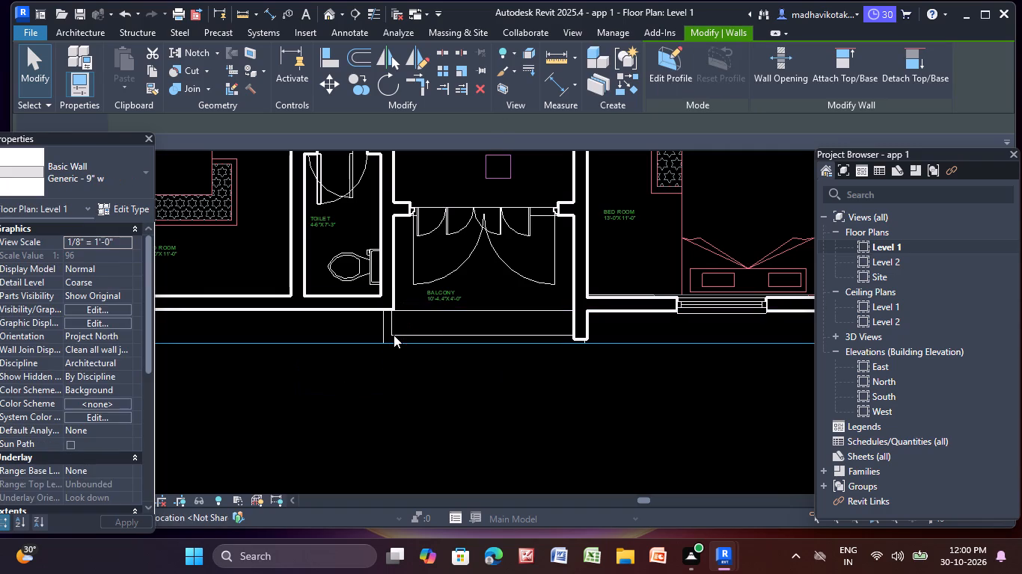
click(579, 336)
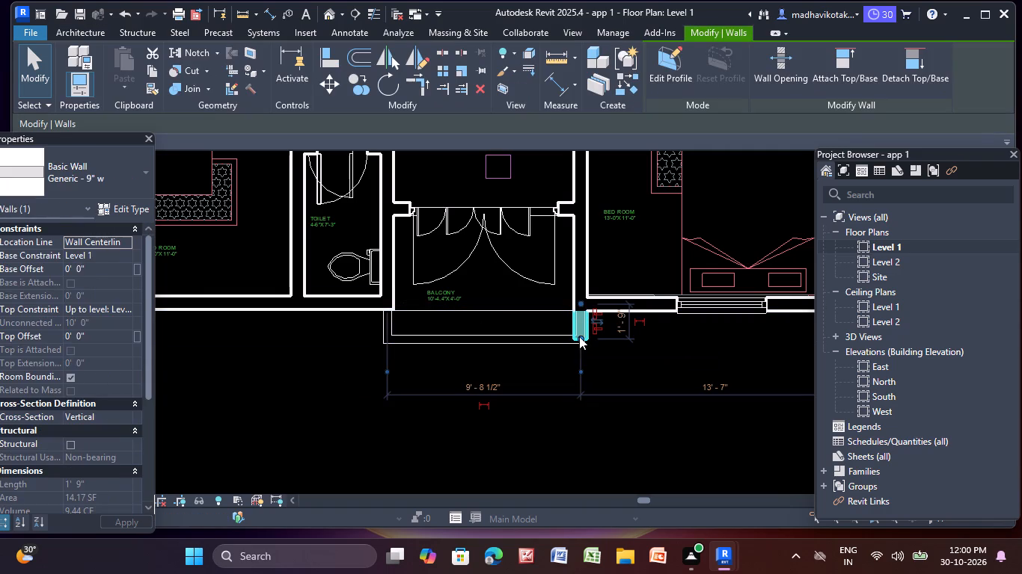
key(Delete)
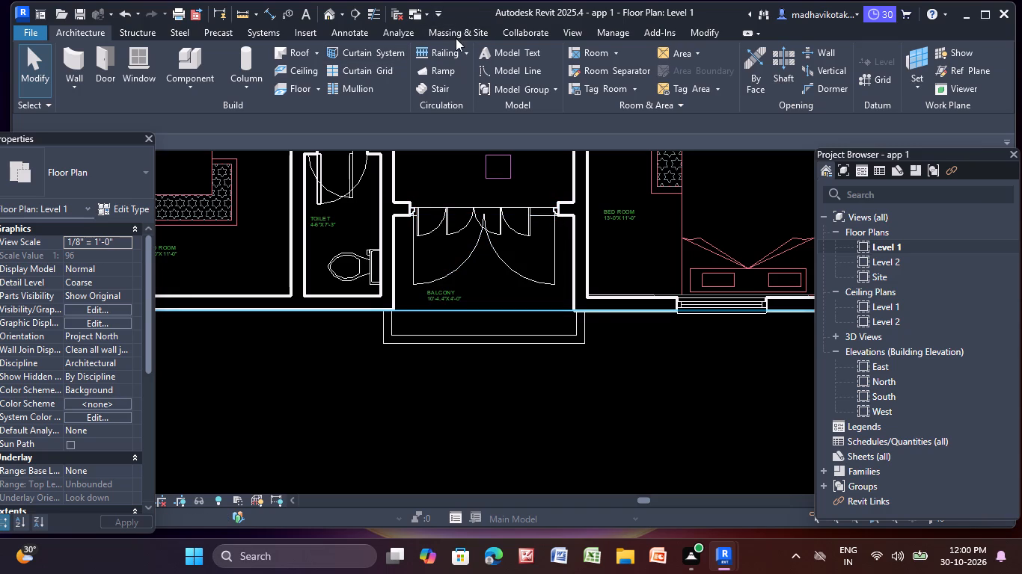
Create a Handrail - Rectangular railing around that balcony's outer edge, with sides about 1'-8" and a front about 10'-1 1/2" long.
click(439, 49)
scroll(391, 306, up, 6)
middle_drag(382, 303, 305, 203)
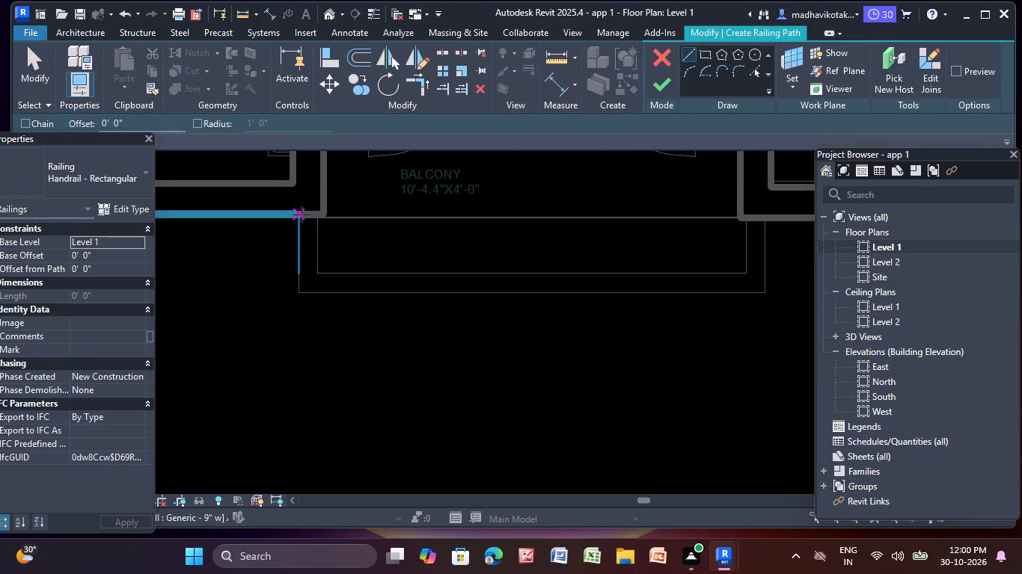
click(300, 213)
click(302, 292)
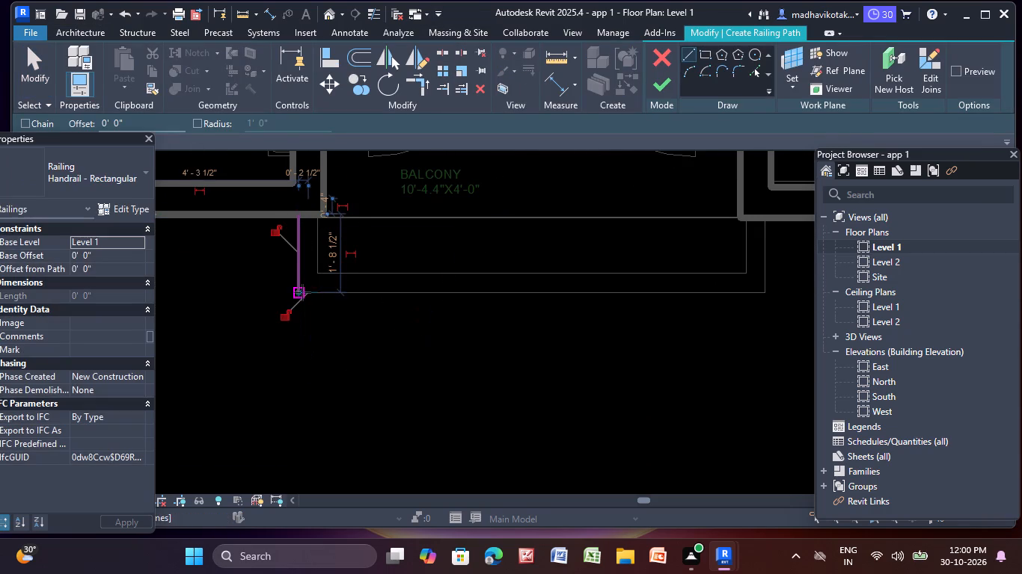
scroll(290, 290, up, 4)
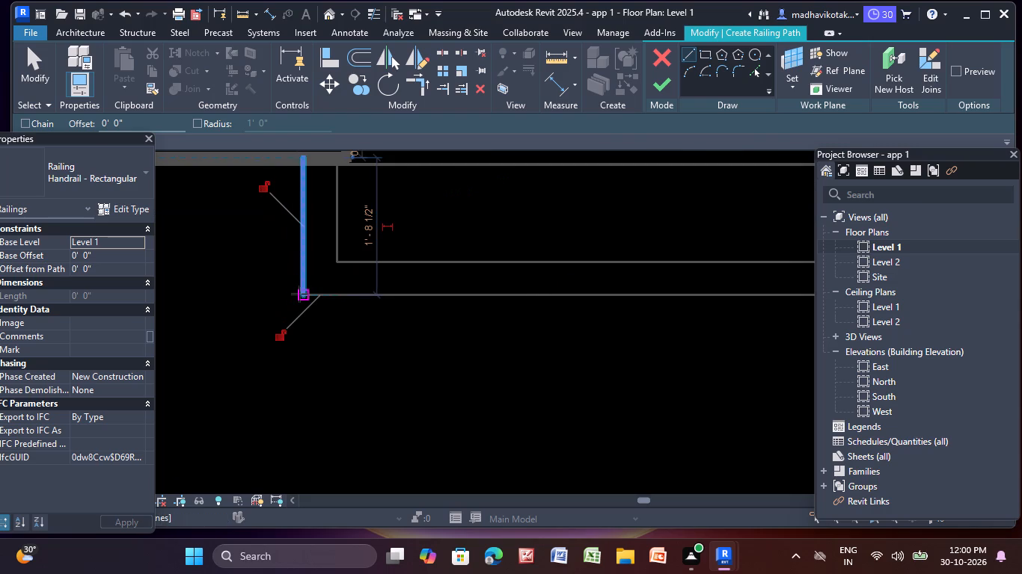
click(306, 296)
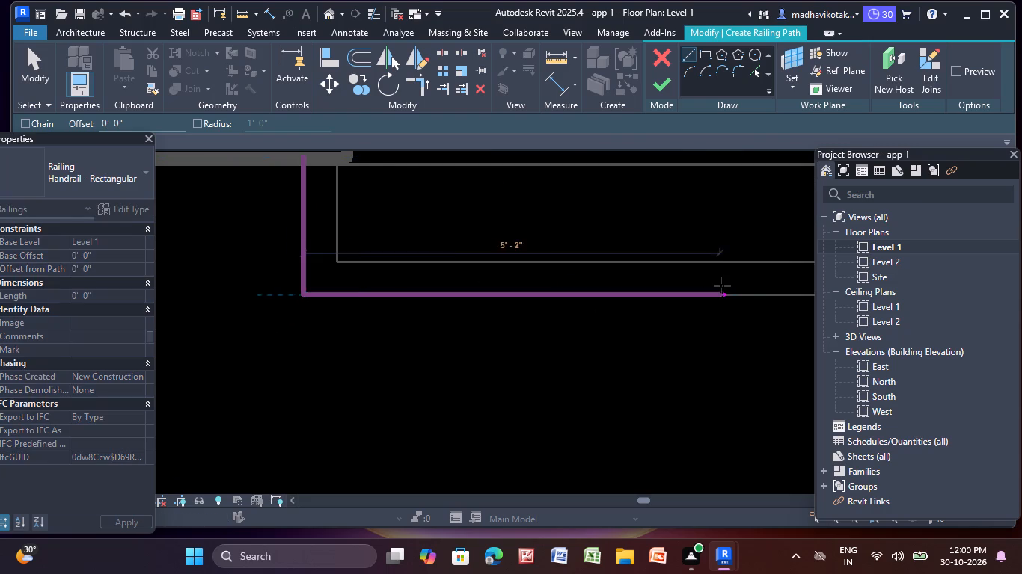
scroll(722, 286, down, 2)
middle_drag(682, 292, 184, 274)
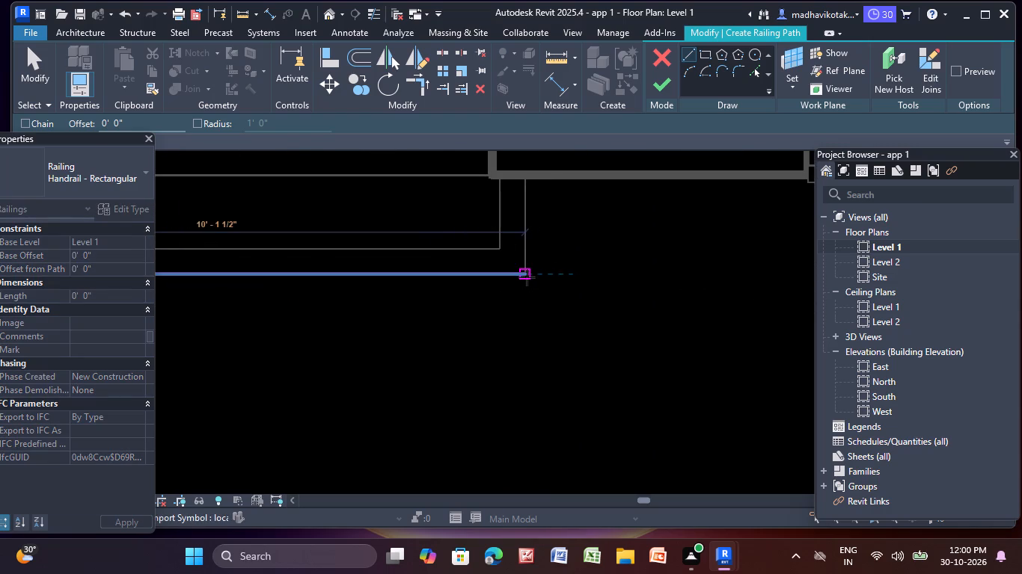
click(526, 277)
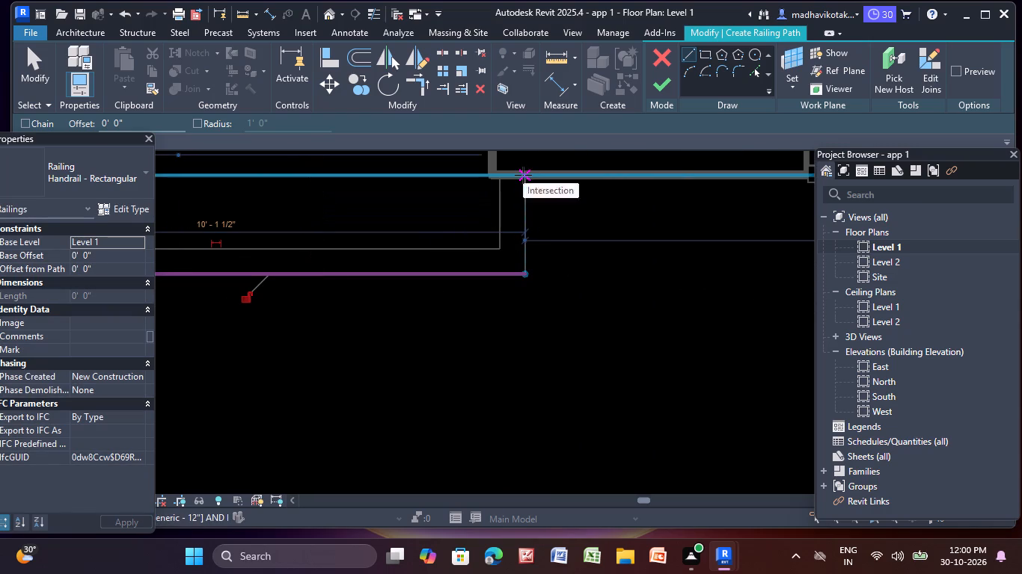
click(523, 175)
click(525, 276)
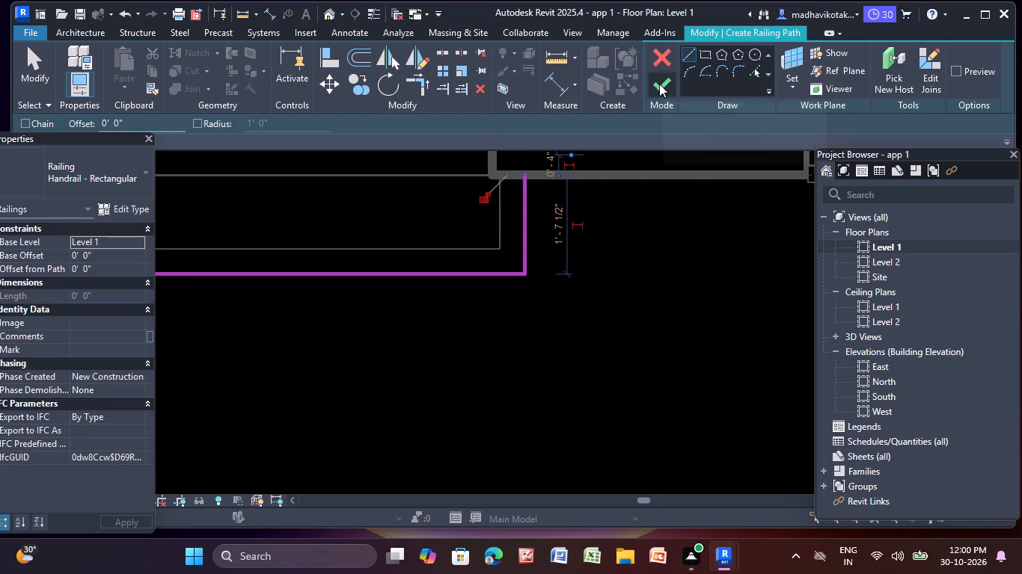
click(659, 84)
Flip the double door between the southern apartment's living room and its west balcony so it swings into the room.
scroll(590, 242, down, 13)
scroll(530, 283, down, 3)
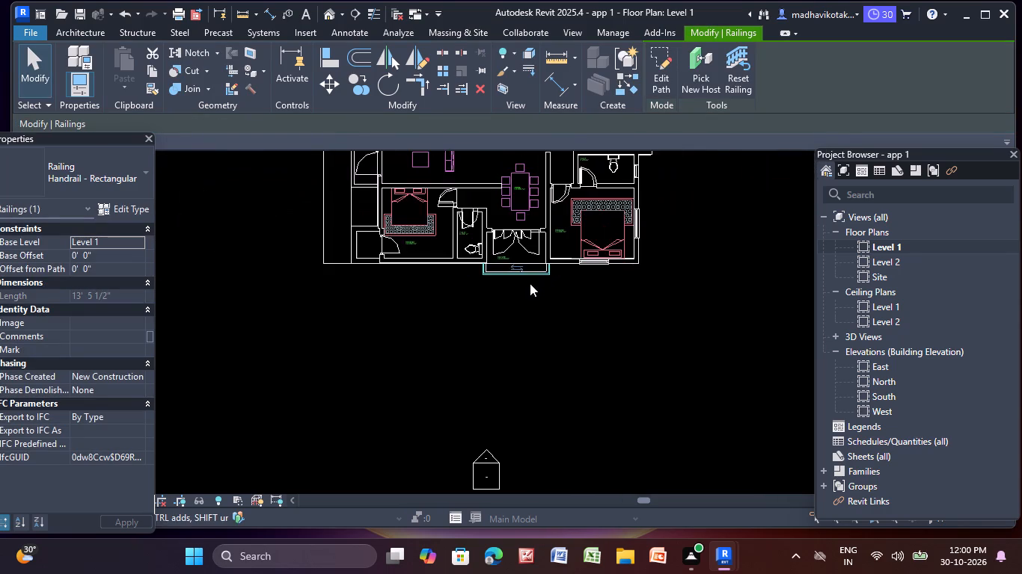
middle_drag(530, 283, 518, 362)
middle_drag(357, 244, 337, 300)
middle_drag(334, 247, 337, 286)
middle_drag(337, 286, 340, 217)
scroll(340, 217, up, 3)
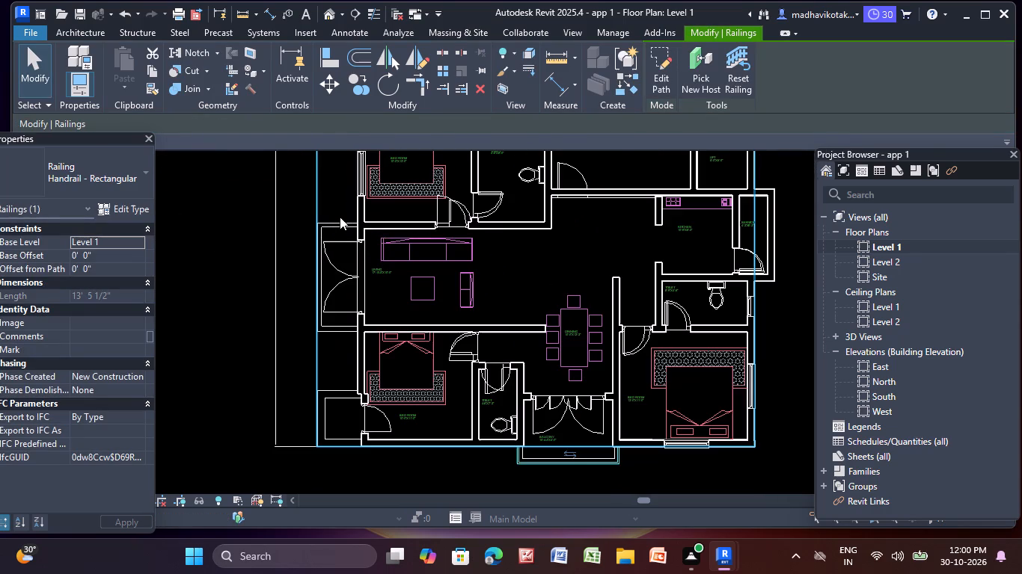
click(334, 268)
scroll(349, 268, up, 2)
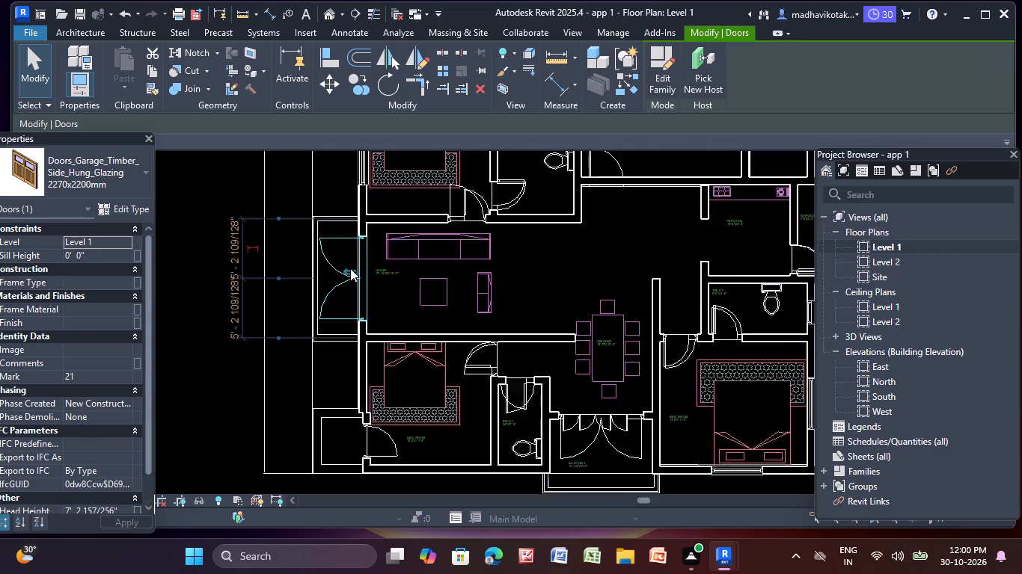
scroll(350, 268, up, 3)
click(348, 271)
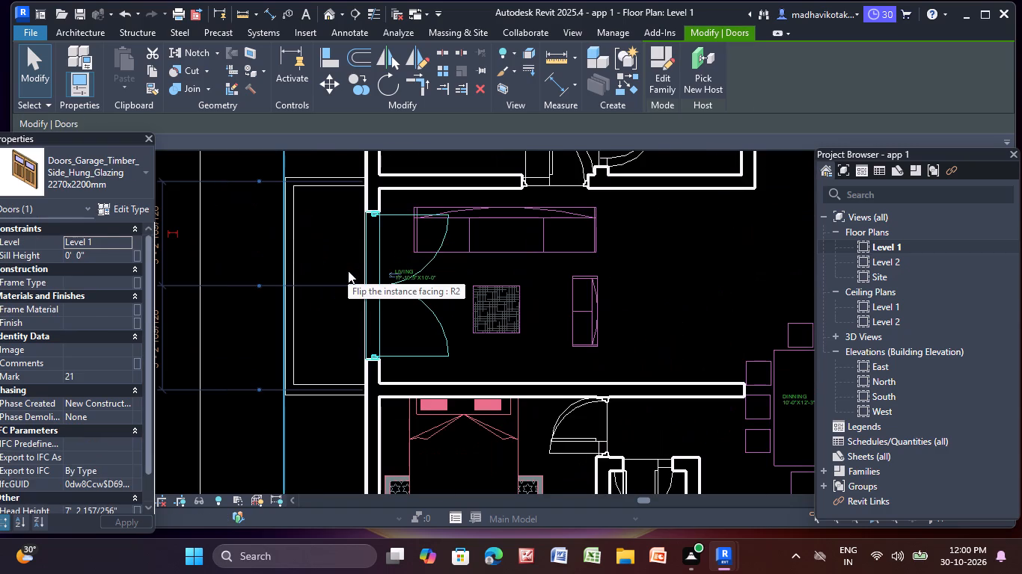
key(Escape)
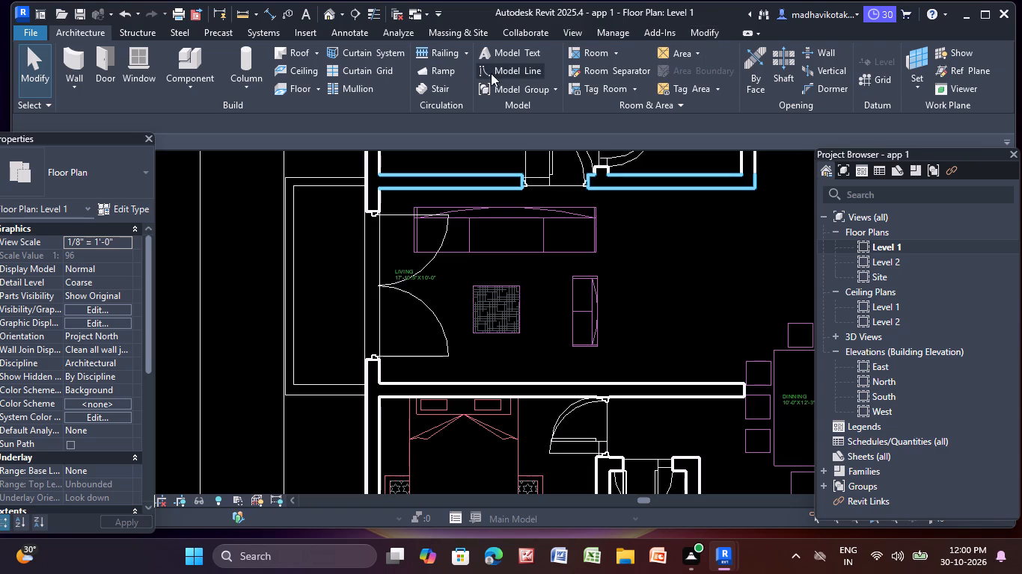
Start a Handrail - Rectangular railing path with a side about 4'-0" long along the north edge of the living room's west balcony.
click(441, 51)
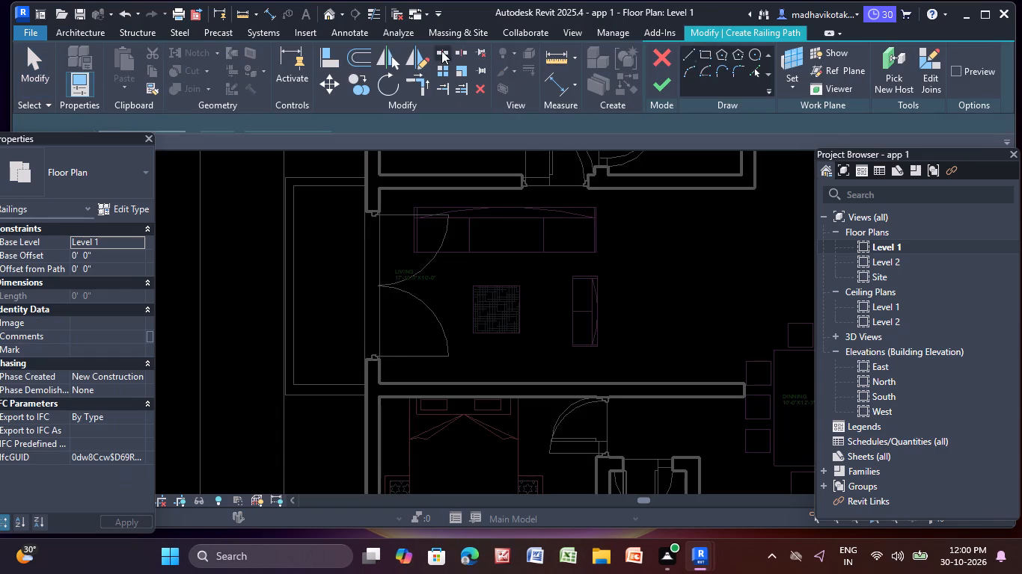
click(692, 49)
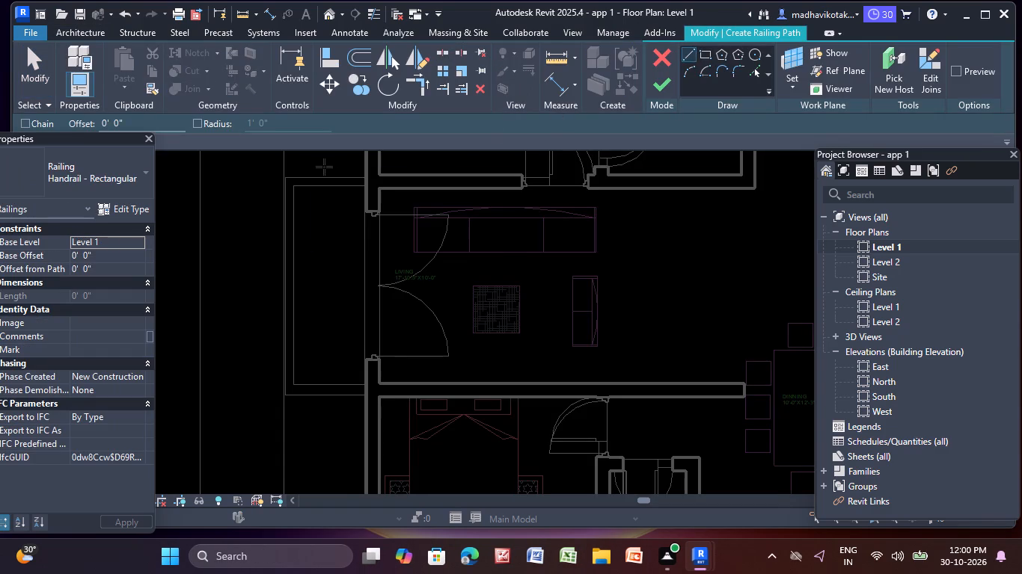
scroll(407, 158, up, 7)
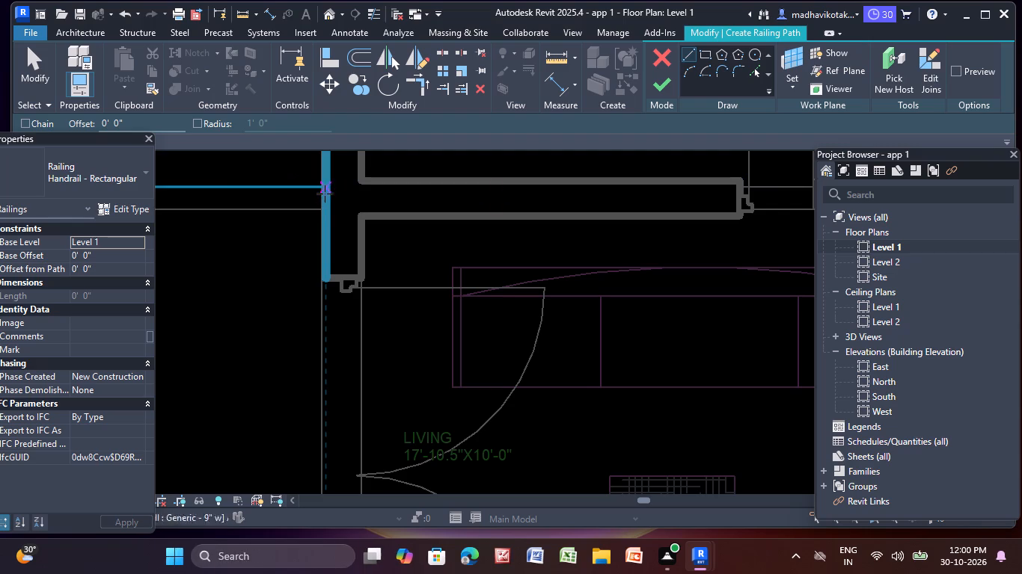
scroll(322, 187, up, 9)
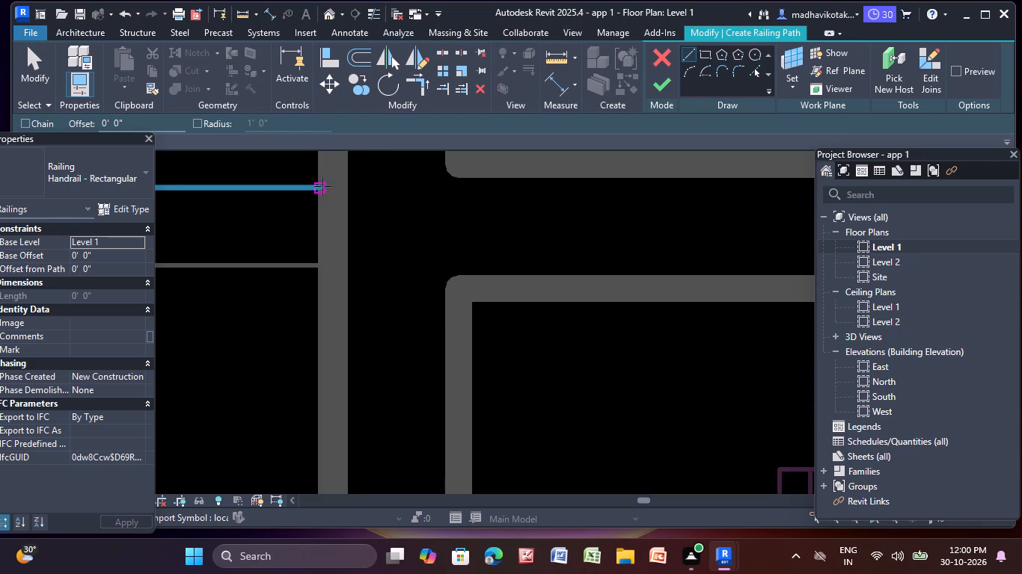
click(322, 187)
middle_drag(301, 192, 559, 155)
scroll(306, 161, down, 3)
middle_drag(302, 163, 571, 163)
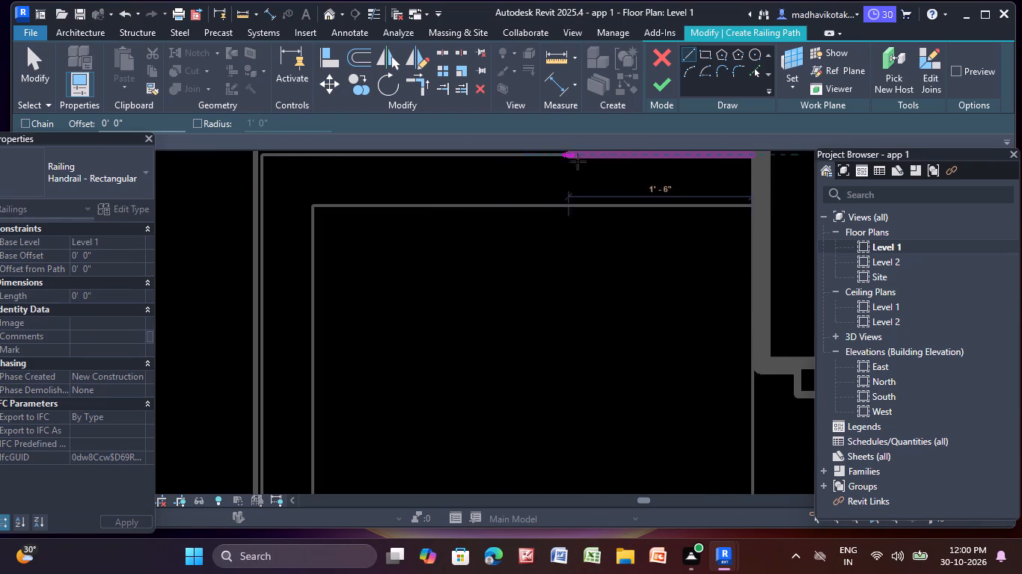
scroll(435, 173, down, 3)
middle_drag(426, 179, 426, 199)
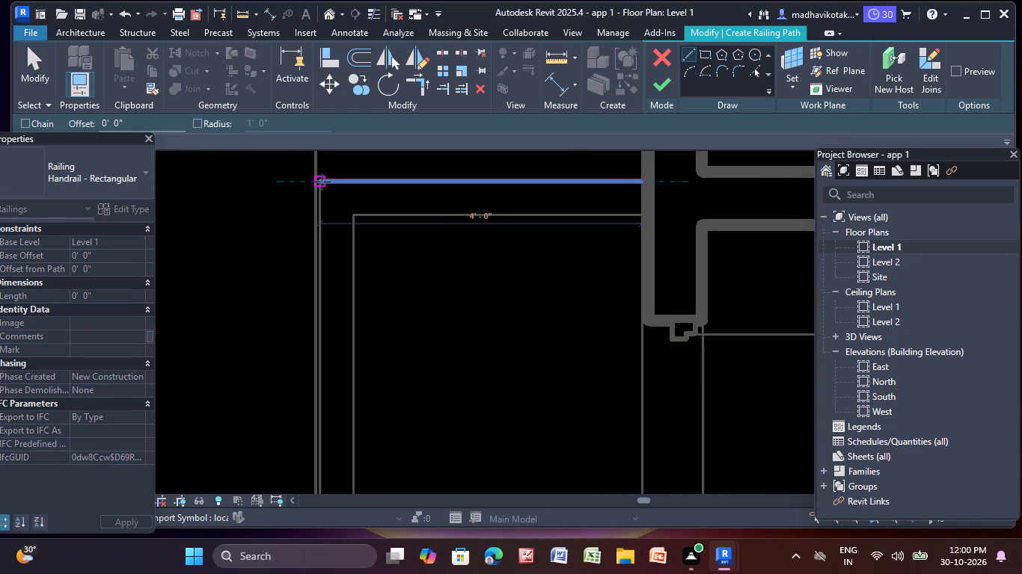
scroll(322, 182, up, 9)
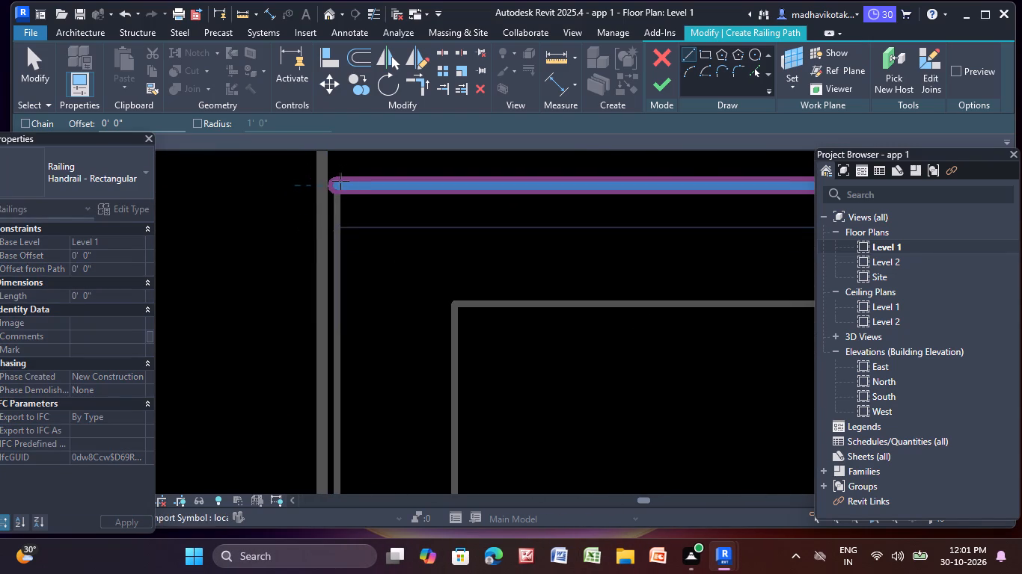
click(340, 181)
Sketch the railing's front segment along the balcony's outer west edge, from its north corner to its south corner.
scroll(343, 225, down, 3)
scroll(343, 419, down, 2)
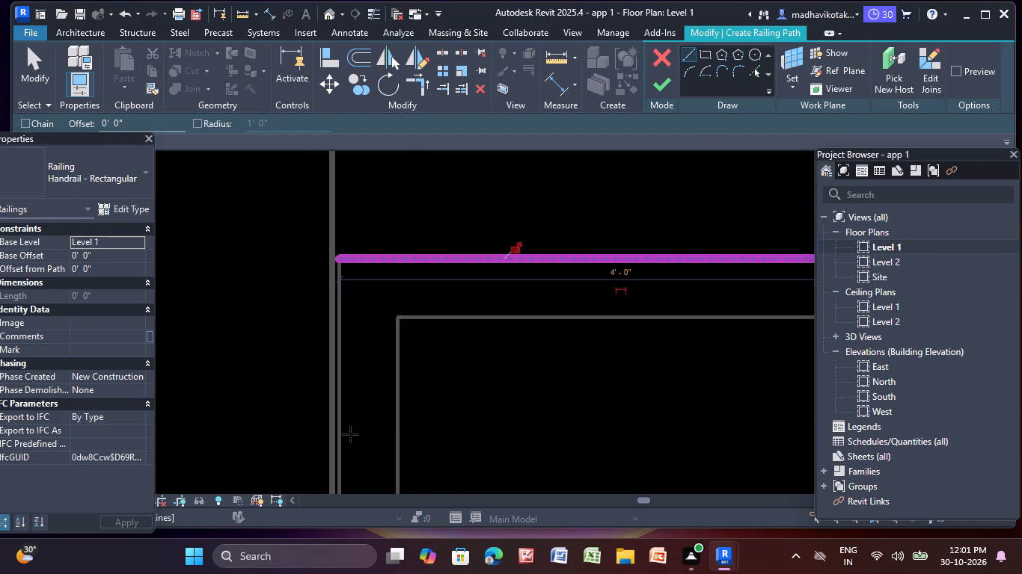
middle_drag(361, 430, 325, 362)
scroll(333, 241, up, 6)
middle_drag(269, 212, 345, 396)
scroll(352, 319, up, 2)
click(345, 315)
scroll(368, 451, down, 4)
middle_drag(367, 448, 340, 158)
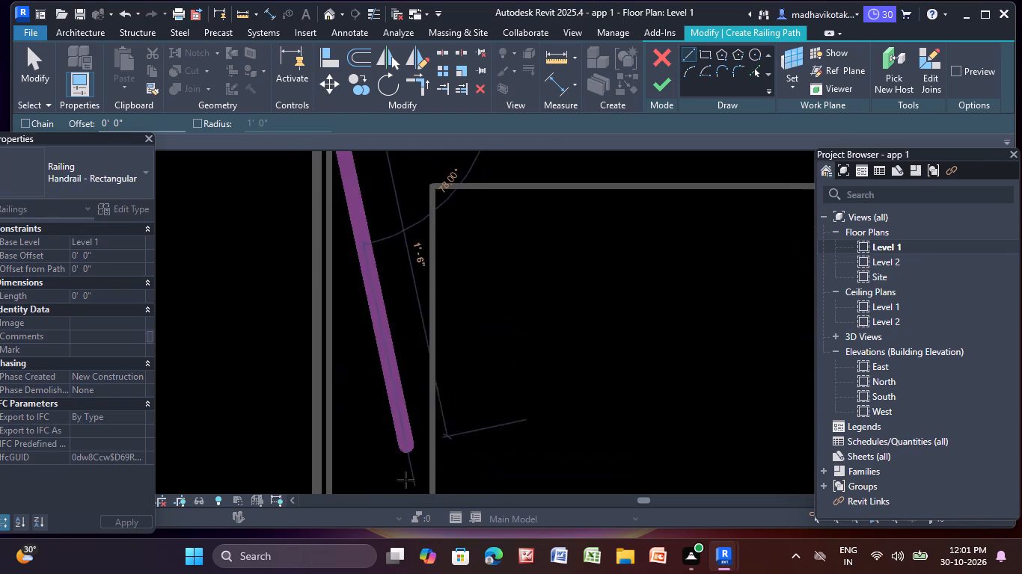
scroll(406, 496, down, 3)
middle_drag(378, 514, 378, 149)
scroll(409, 411, down, 4)
middle_drag(406, 423, 394, 176)
scroll(355, 384, down, 4)
middle_drag(355, 438, 382, 181)
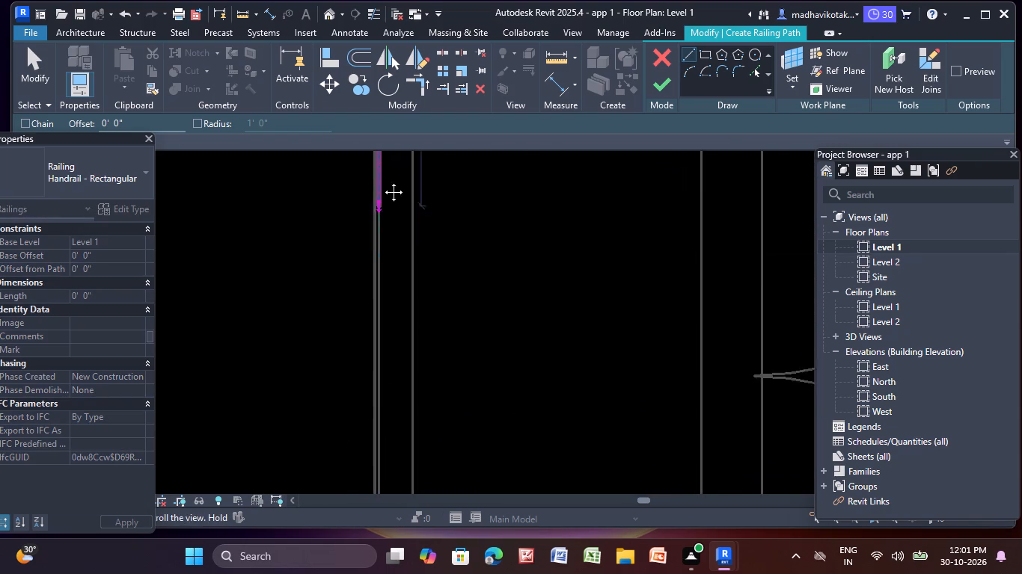
middle_drag(382, 181, 383, 72)
scroll(406, 301, up, 1)
scroll(404, 433, down, 4)
middle_drag(410, 474, 394, 155)
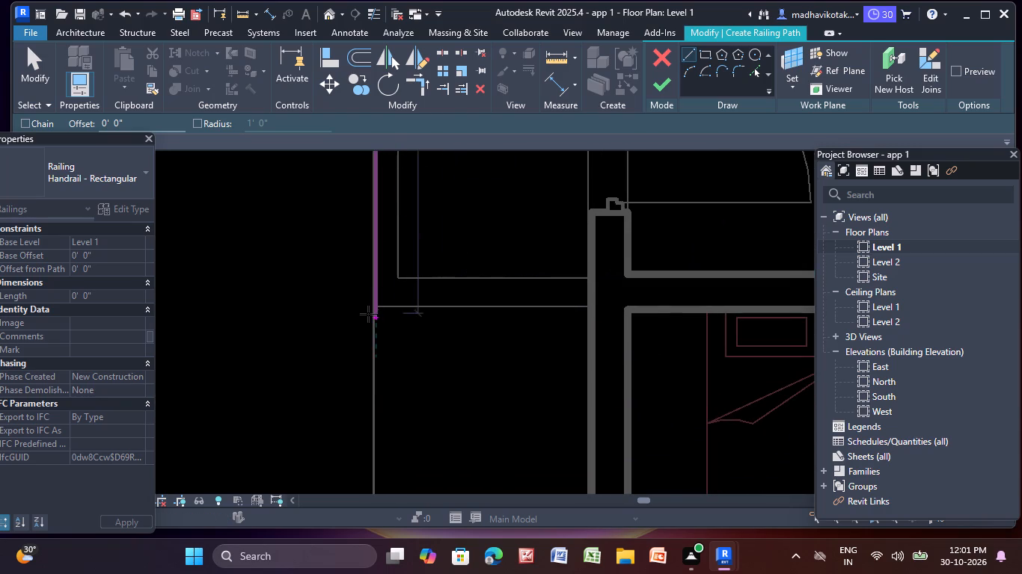
scroll(368, 315, up, 9)
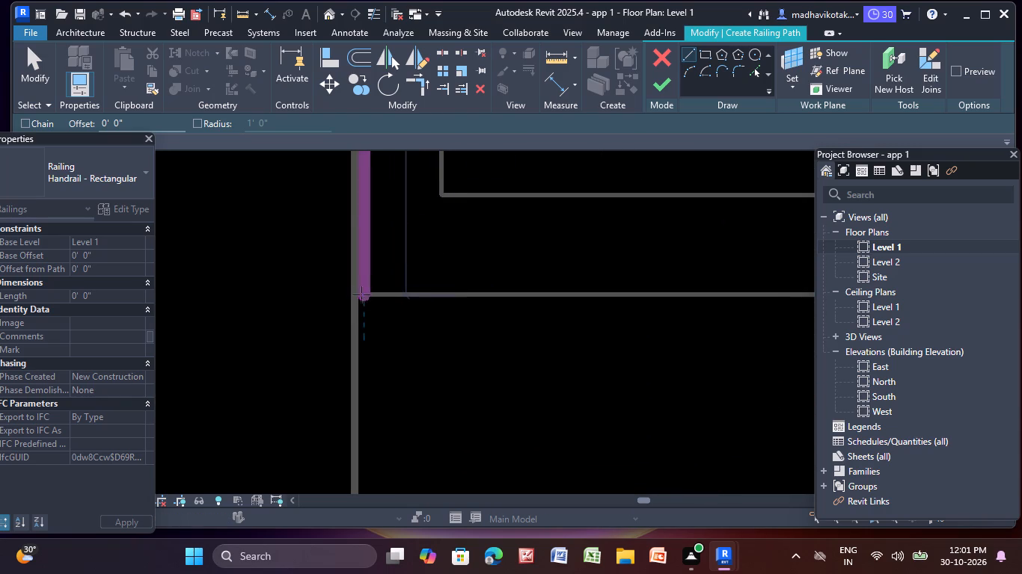
click(364, 294)
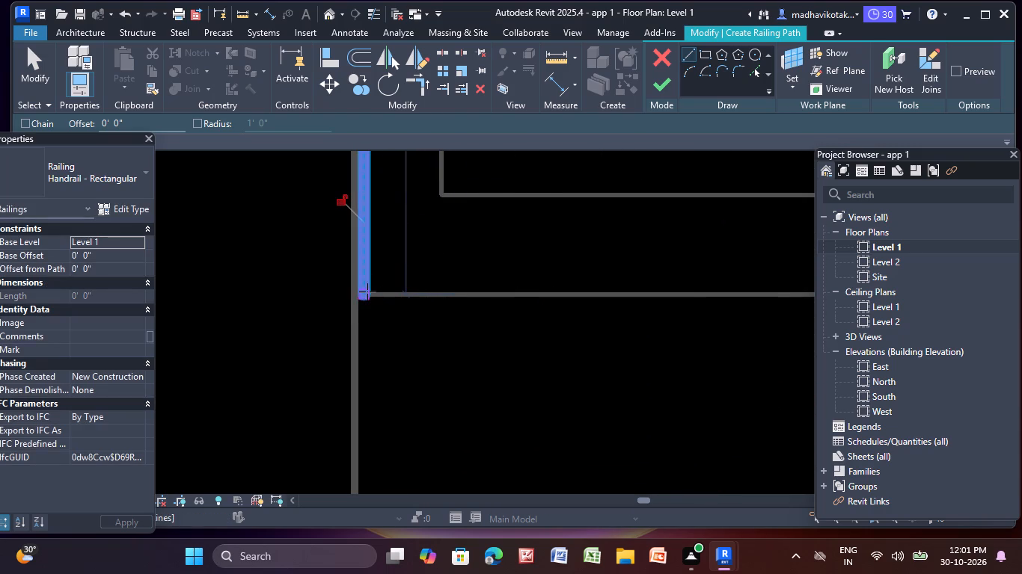
Sketch the railing's remaining side along the balcony's south edge, from the outer corner back to the living room facade.
click(367, 291)
scroll(613, 325, down, 5)
middle_drag(613, 325, 34, 380)
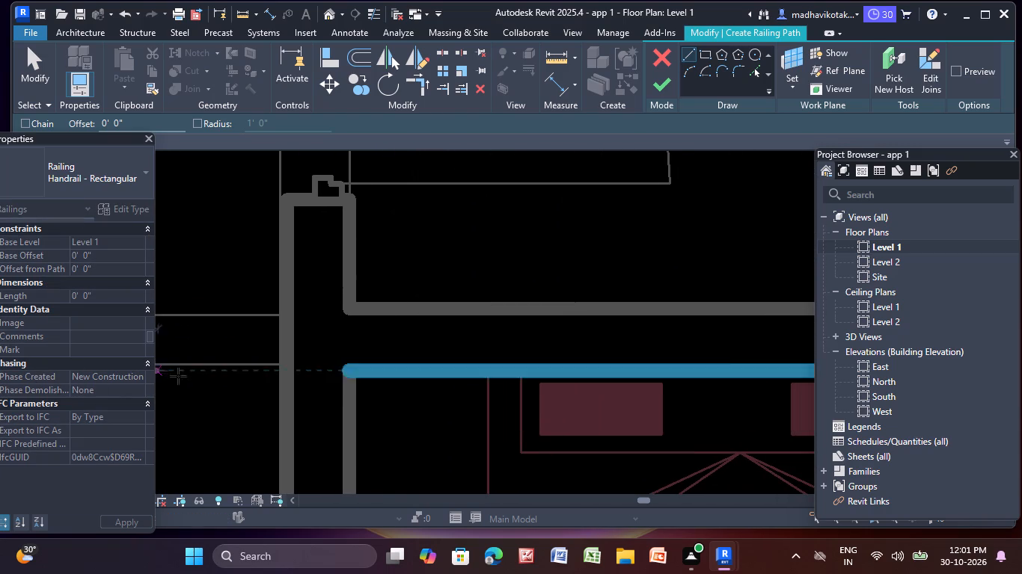
click(284, 362)
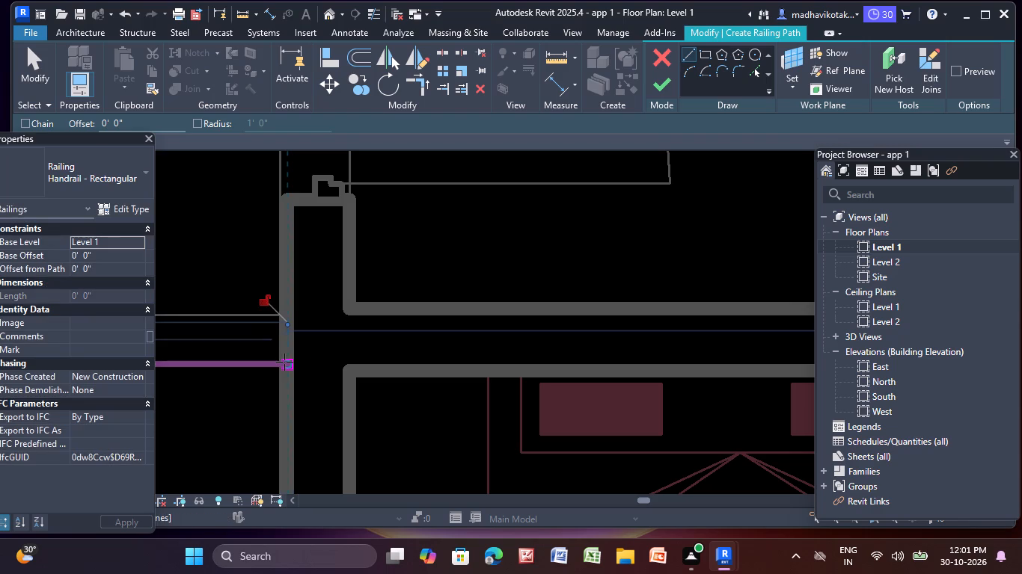
Finish the railing sketch on the southern apartment's living room west balcony.
key(Escape)
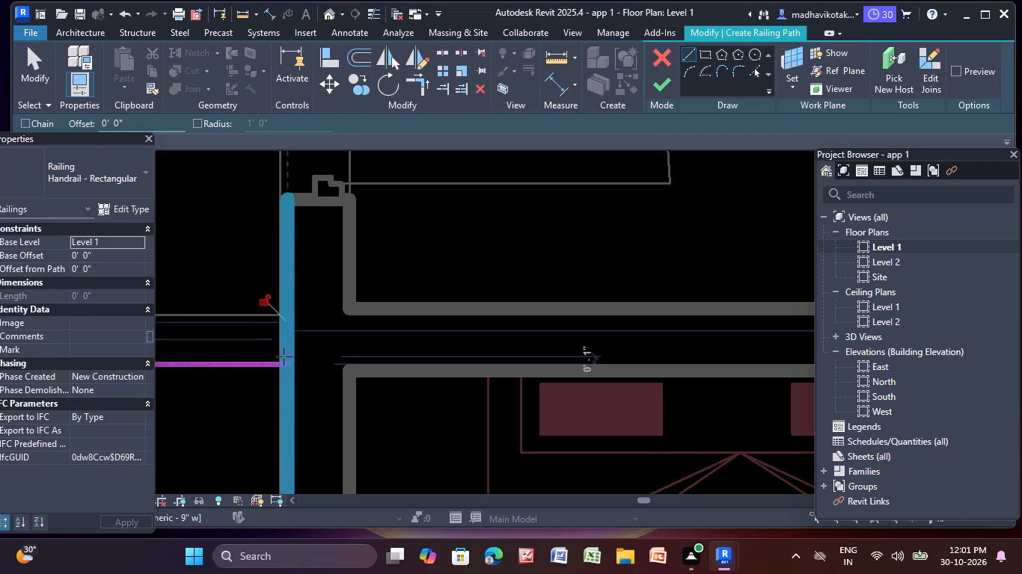
scroll(284, 357, down, 9)
middle_drag(331, 363, 473, 369)
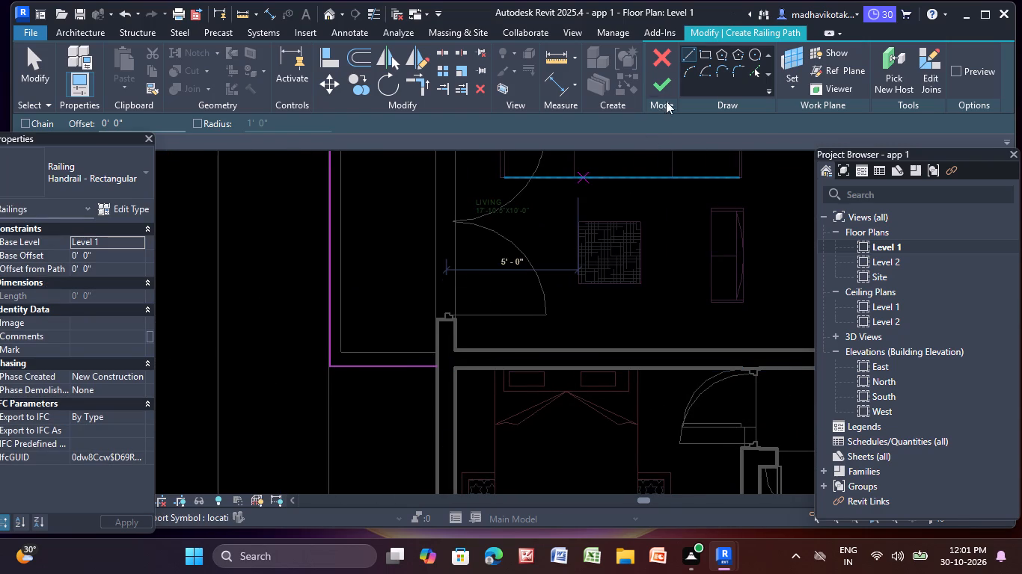
click(665, 78)
key(Escape)
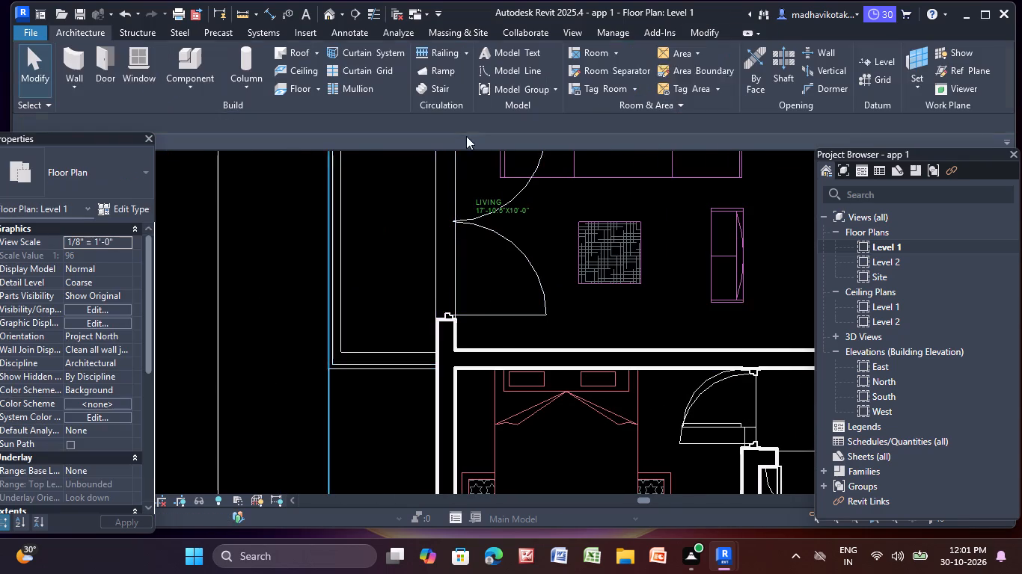
Start a Handrail - Rectangular railing path with a side about 4'-1 1/2" long along the north edge of the southwest bedroom's balcony.
scroll(466, 136, down, 17)
middle_drag(504, 228, 459, 310)
scroll(316, 451, up, 3)
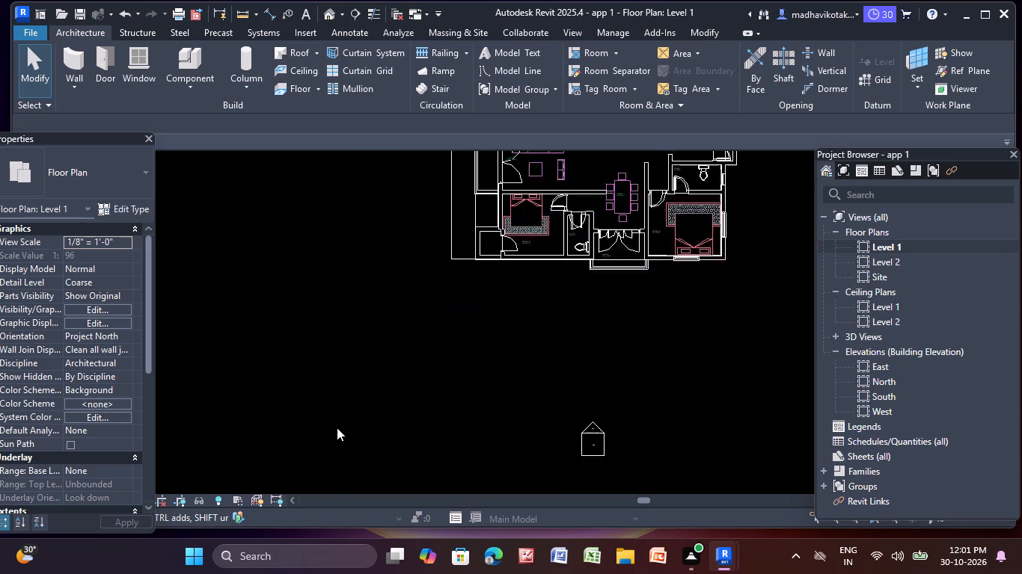
scroll(337, 428, up, 2)
middle_drag(482, 292, 382, 436)
scroll(420, 379, up, 9)
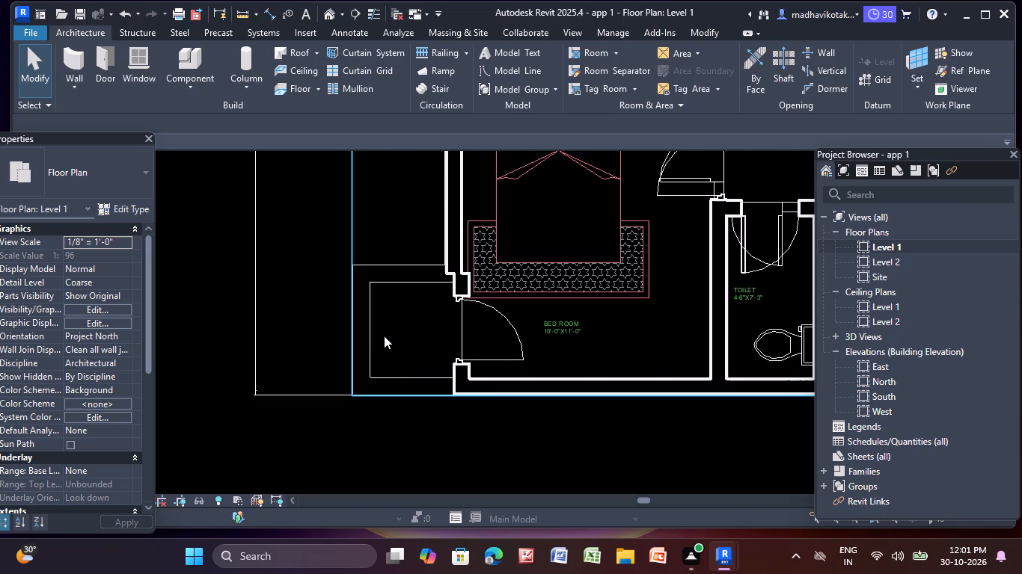
click(441, 47)
click(691, 53)
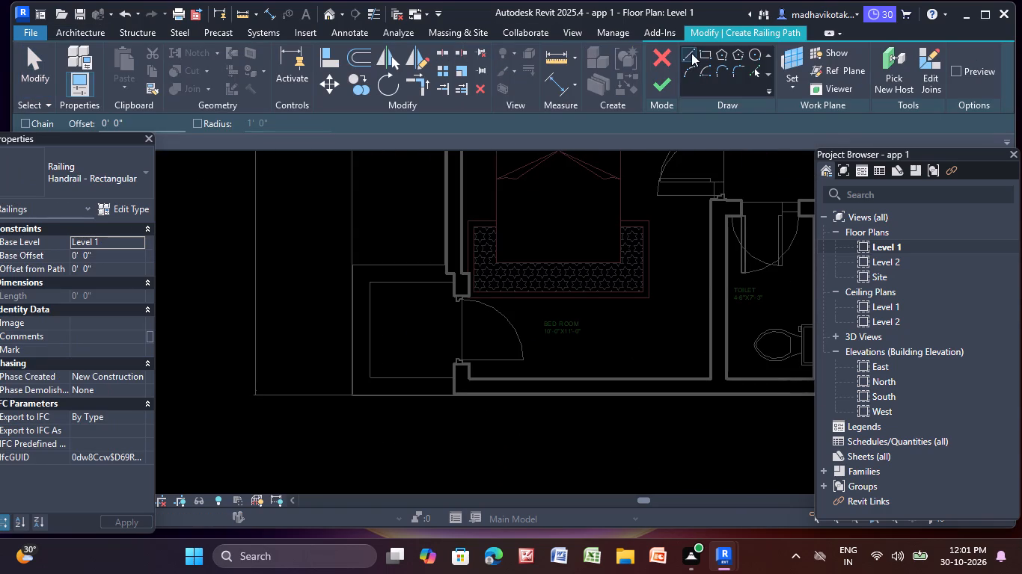
click(444, 261)
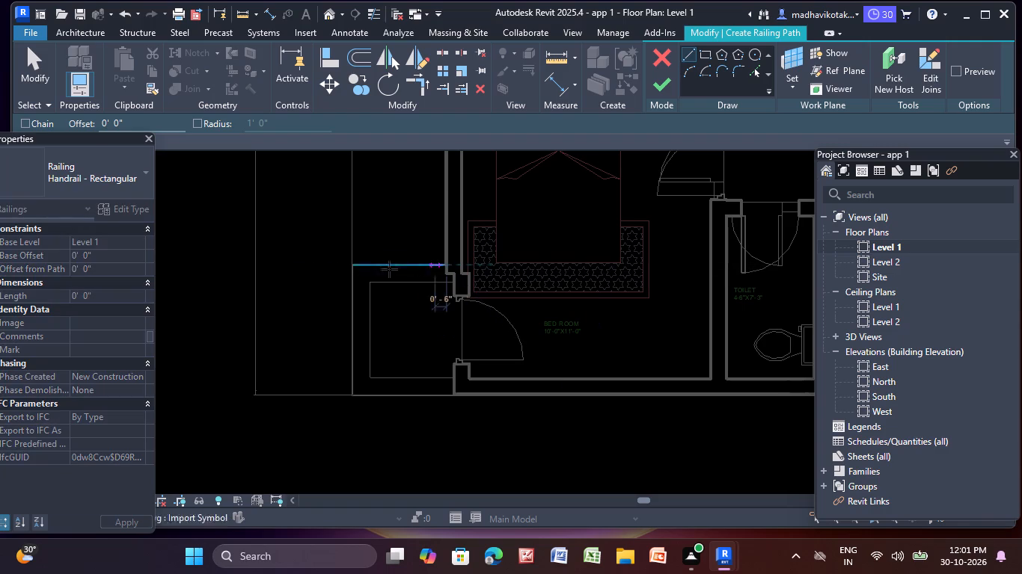
click(353, 261)
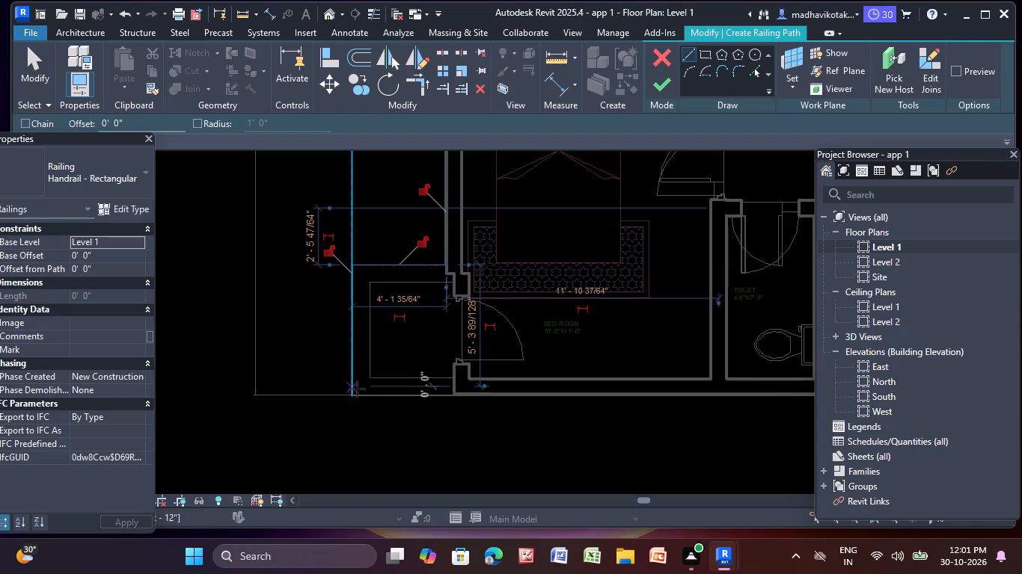
Sketch the railing's front segment, about 5'-9" long, along the southwest bedroom balcony's outer west edge.
scroll(349, 264, up, 4)
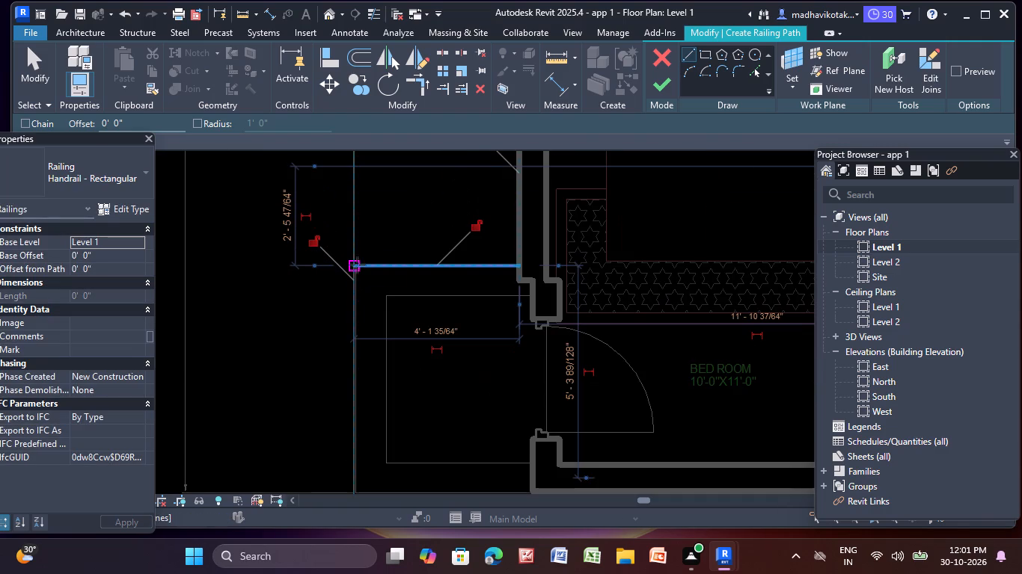
click(354, 265)
middle_drag(366, 348, 308, 229)
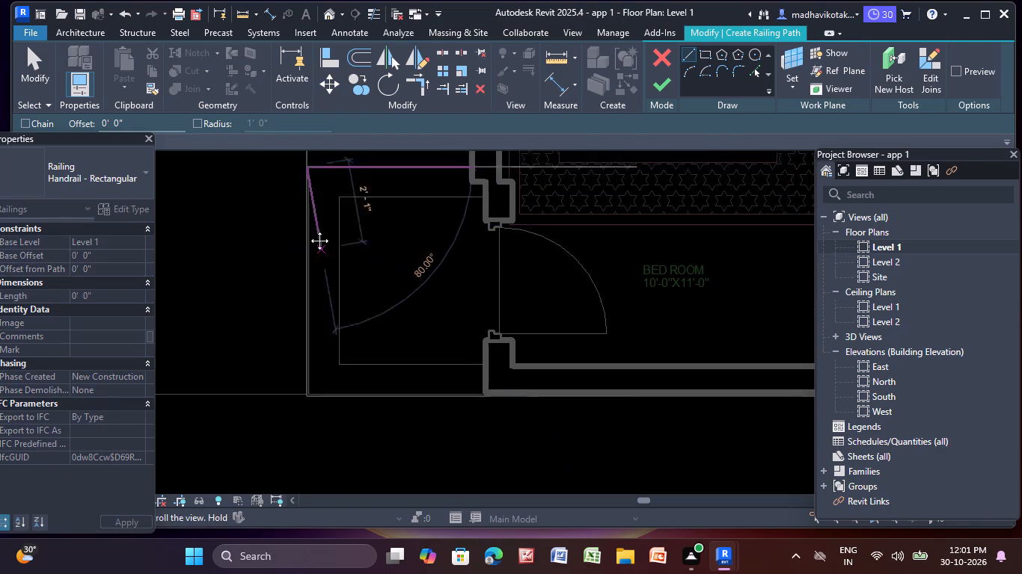
middle_drag(308, 229, 296, 214)
click(287, 361)
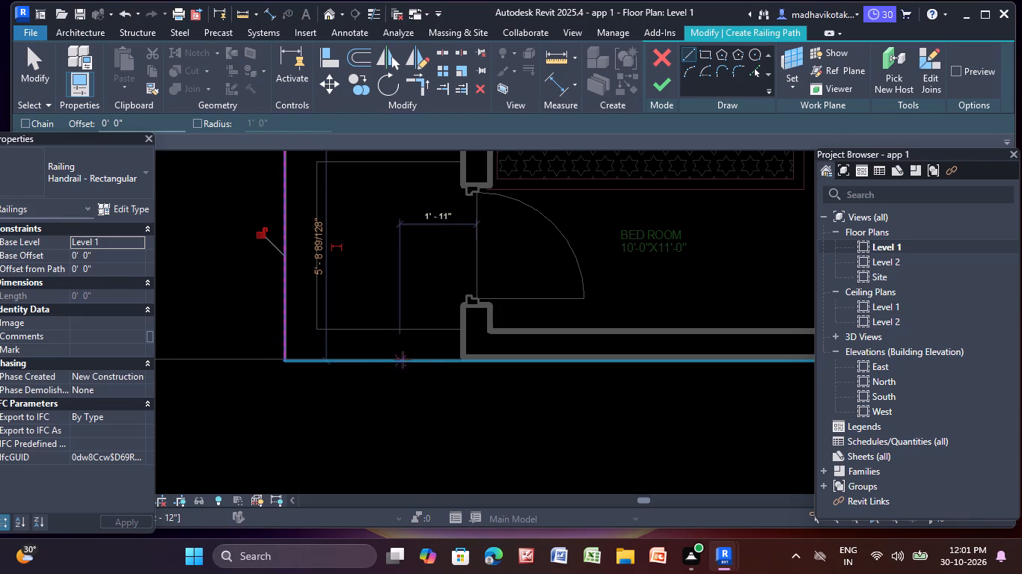
Sketch the railing's last side, about 4'-5" long, along the bedroom balcony's south edge to the facade and finish the railing.
scroll(299, 362, up, 4)
click(271, 362)
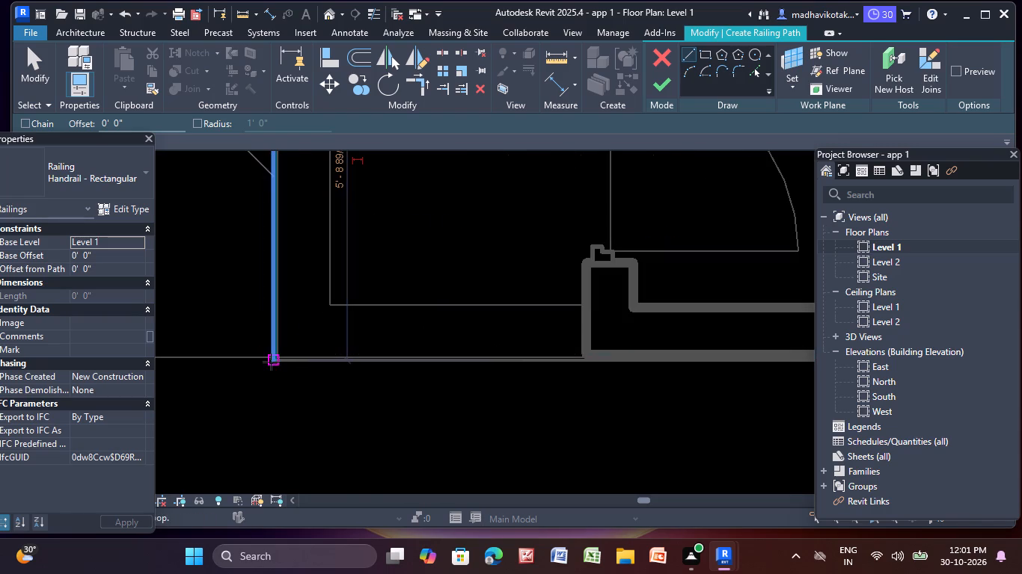
click(586, 359)
key(Escape)
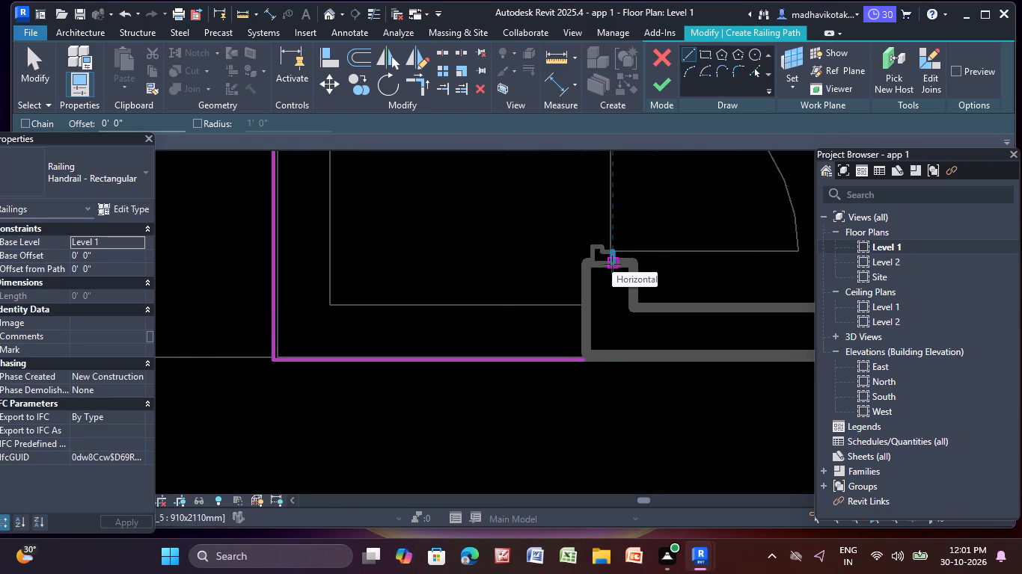
click(665, 84)
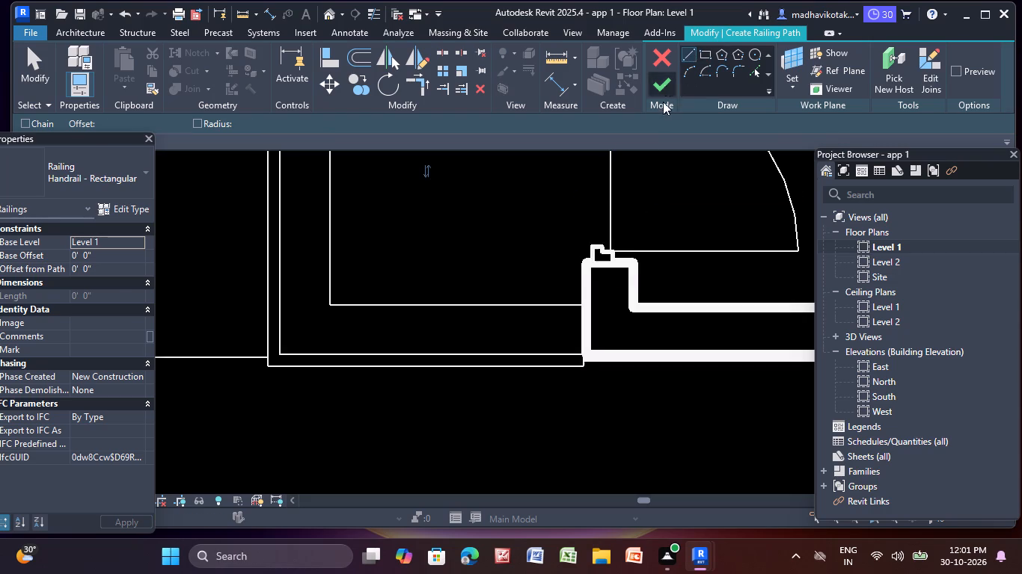
key(Escape)
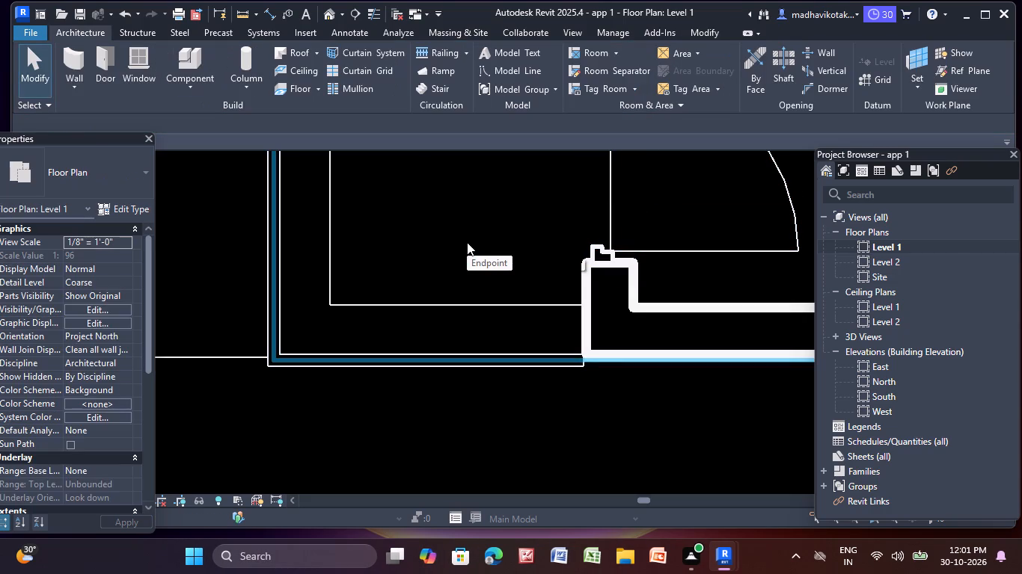
Start a Handrail - Rectangular railing path with a side about 4'-1 1/2" long at the north edge of the northern apartment living room's west balcony.
scroll(494, 149, down, 12)
middle_drag(480, 199, 443, 434)
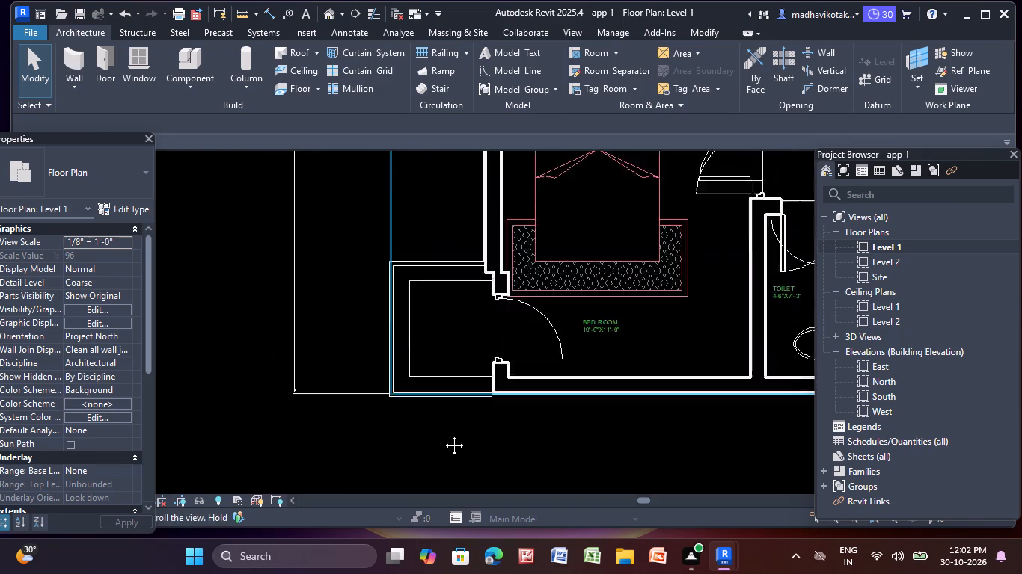
middle_drag(443, 434, 446, 453)
scroll(432, 416, down, 3)
middle_drag(432, 415, 364, 510)
scroll(381, 401, down, 2)
middle_drag(385, 395, 194, 256)
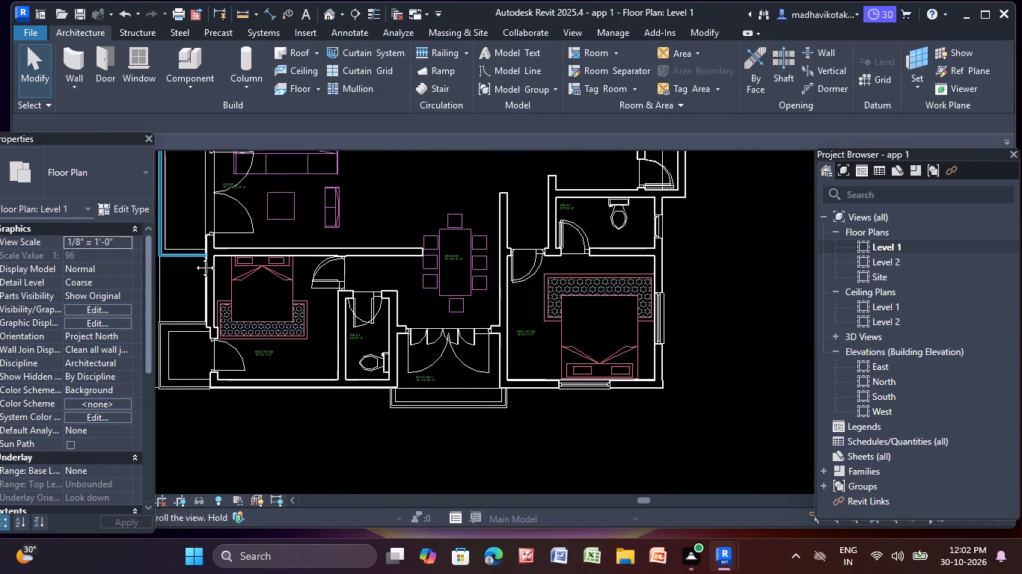
middle_drag(194, 256, 191, 257)
scroll(488, 255, down, 4)
middle_drag(490, 256, 540, 462)
scroll(540, 462, up, 1)
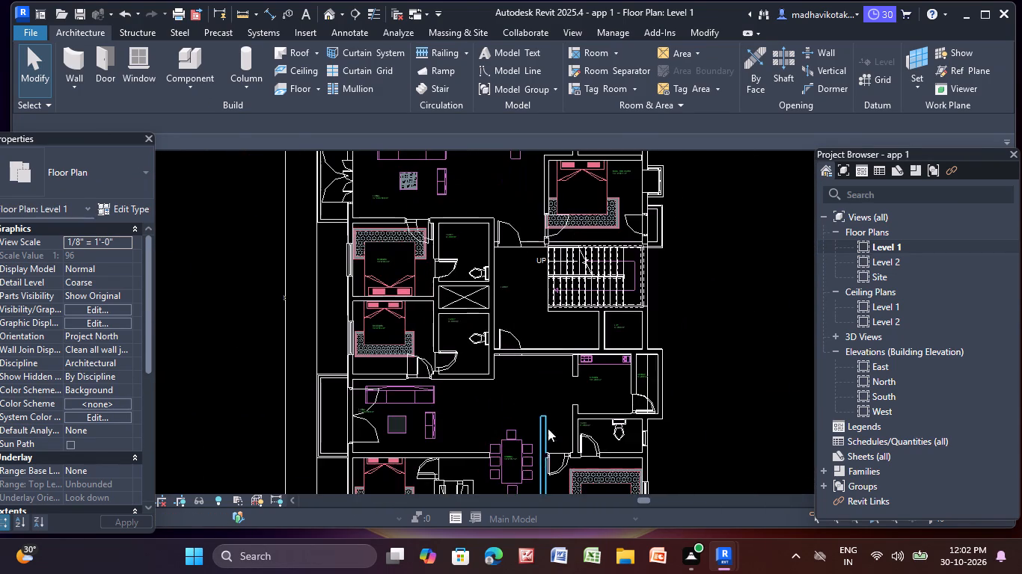
middle_drag(519, 289, 510, 454)
middle_drag(457, 286, 478, 393)
middle_drag(373, 365, 313, 280)
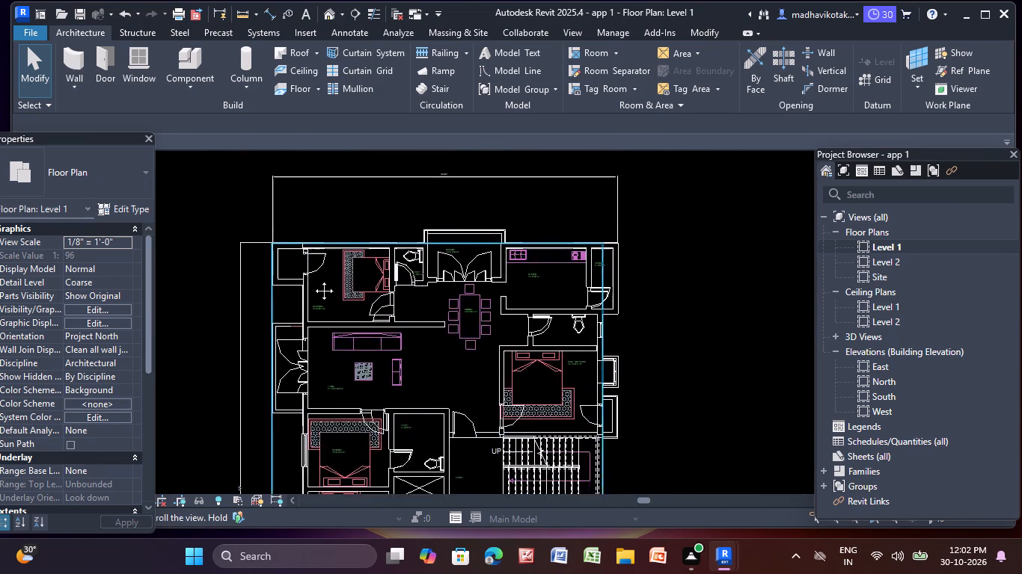
middle_drag(313, 280, 306, 272)
scroll(307, 273, up, 5)
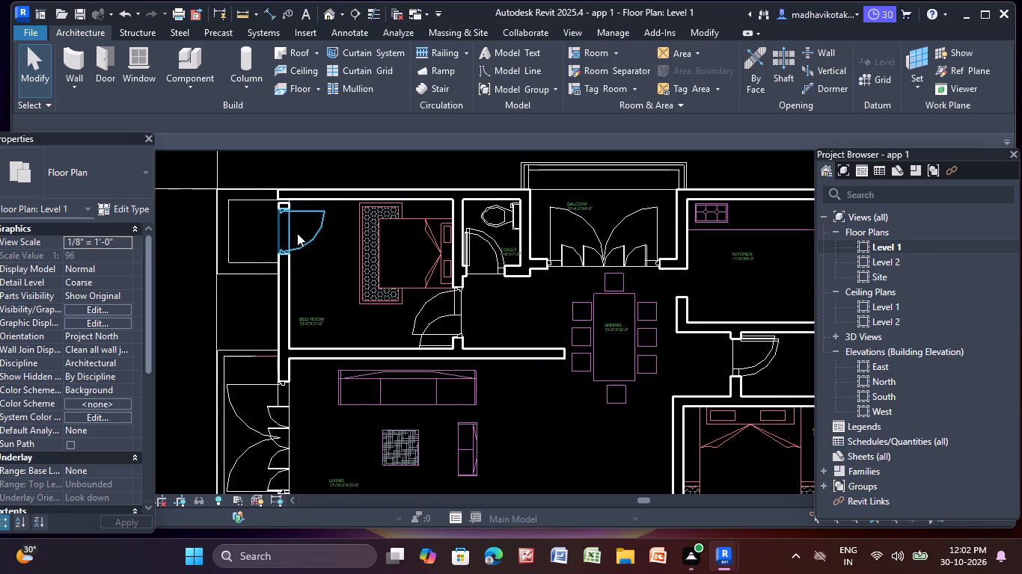
middle_drag(306, 237, 453, 139)
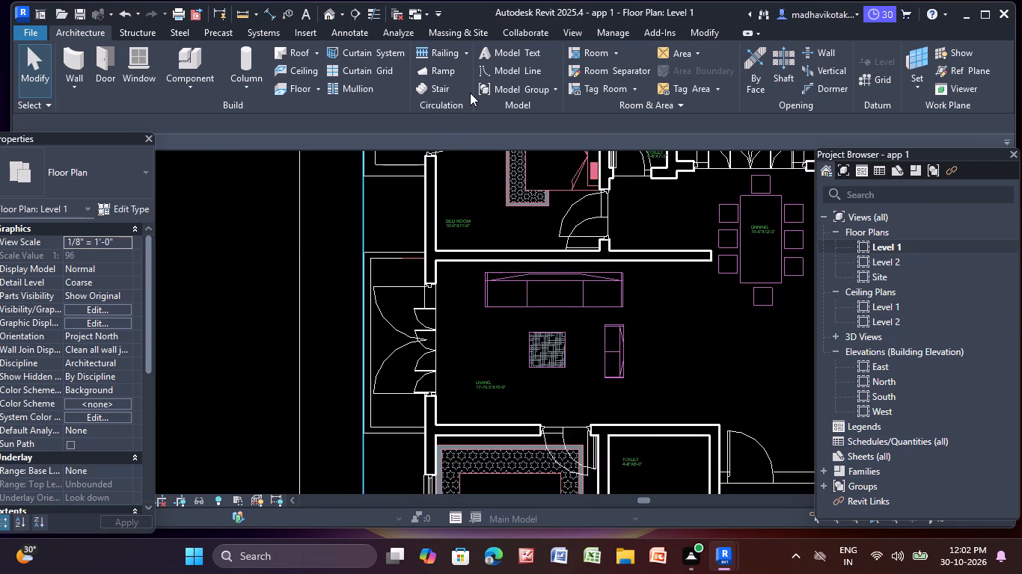
click(441, 57)
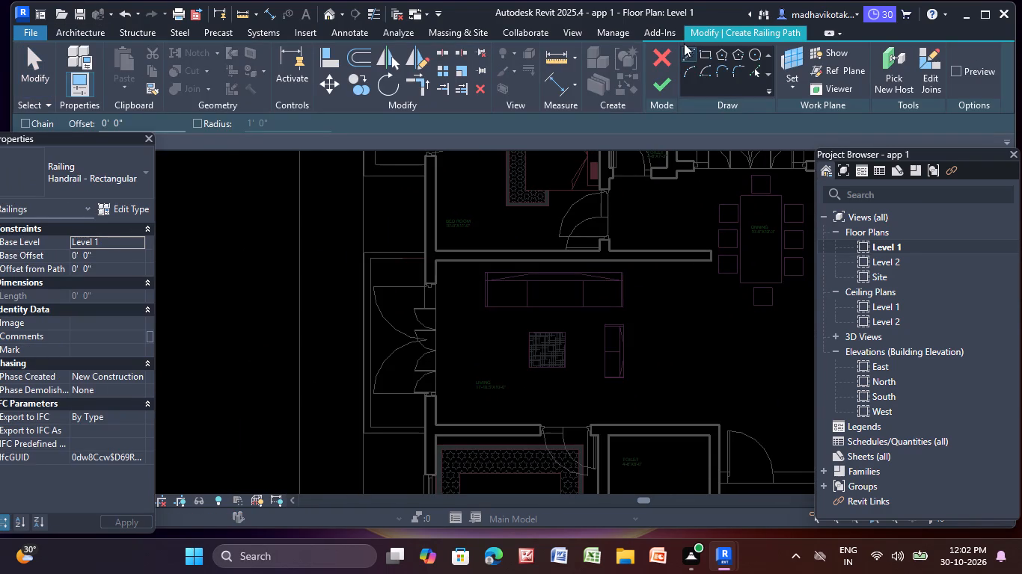
click(687, 58)
scroll(377, 288, up, 4)
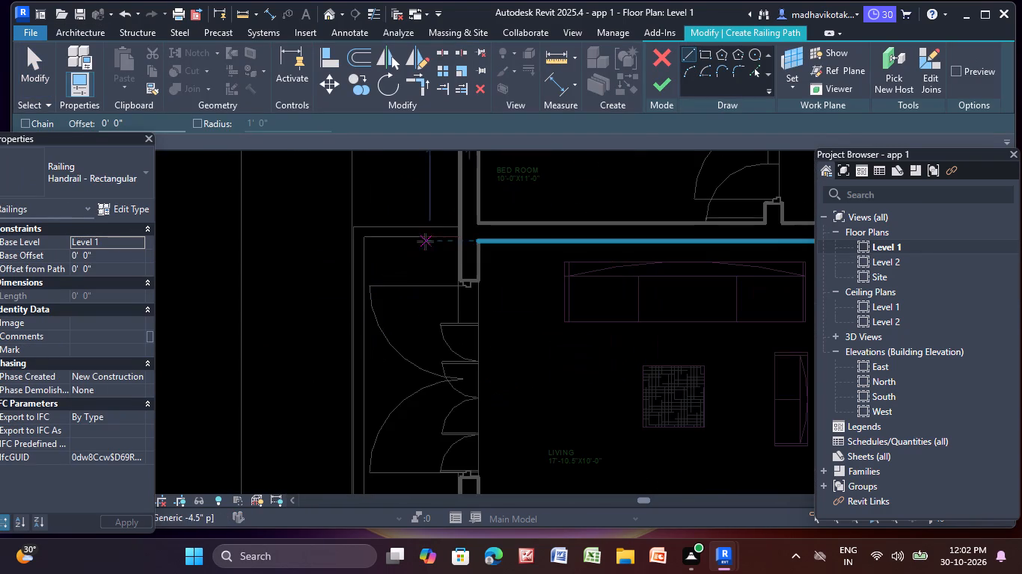
drag(459, 223, 453, 223)
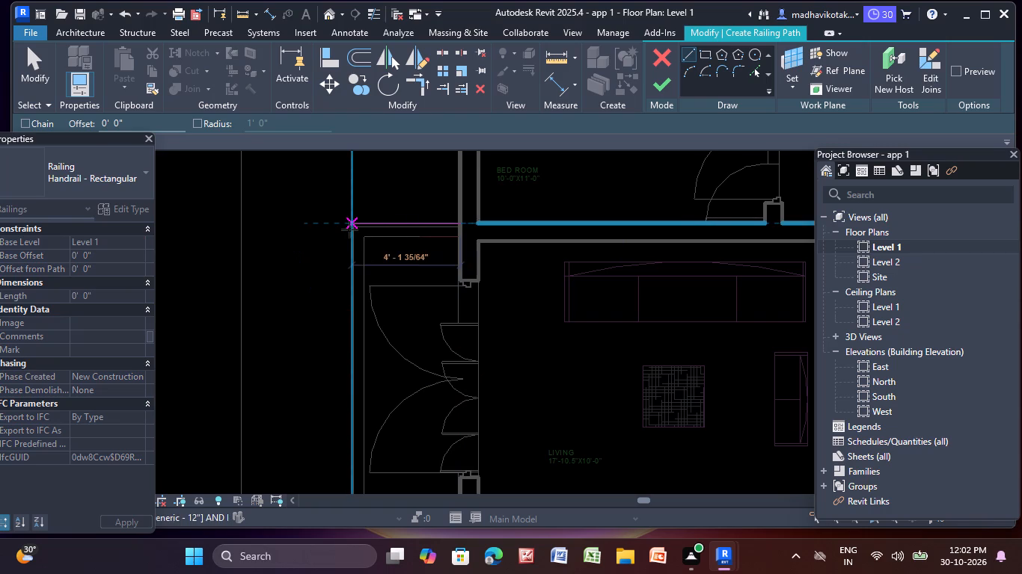
click(351, 227)
Sketch the railing's front segment along the northern living room balcony's outer west edge, from its north corner to its south corner.
scroll(376, 218, up, 5)
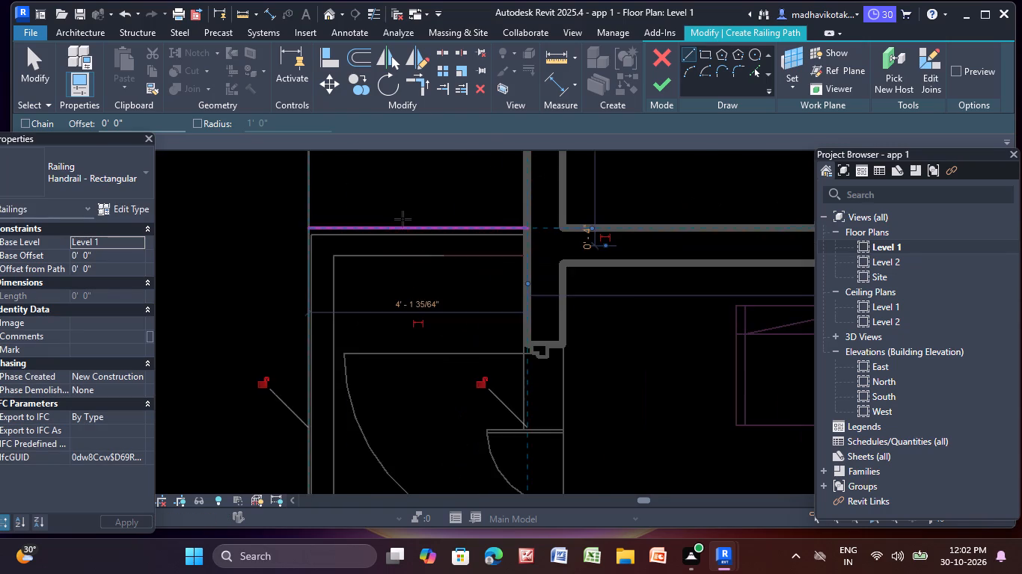
scroll(387, 219, up, 3)
click(268, 232)
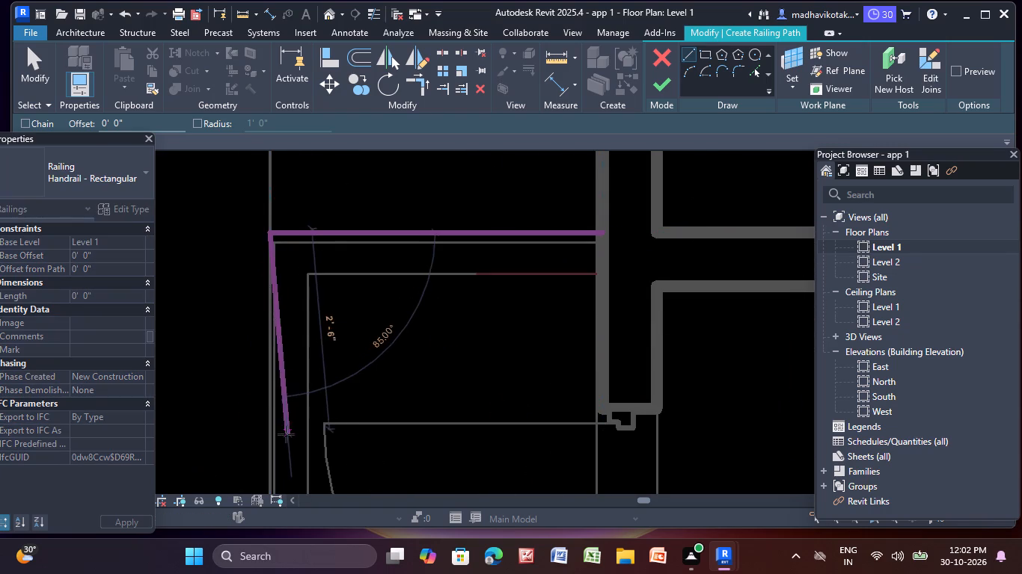
middle_drag(286, 434, 256, 108)
scroll(304, 435, down, 4)
middle_drag(302, 419, 306, 164)
middle_drag(280, 436, 298, 318)
scroll(289, 331, up, 3)
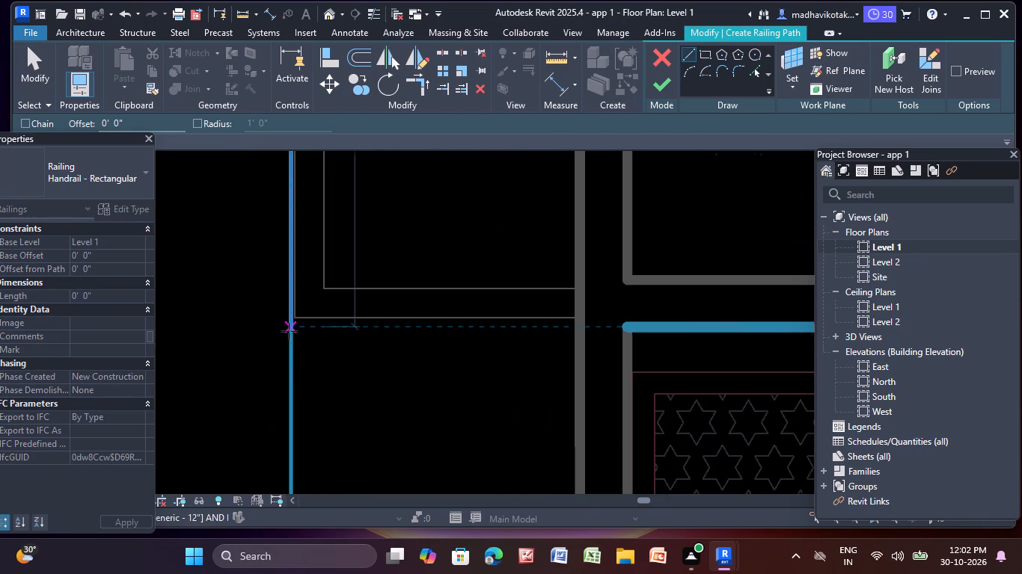
click(293, 312)
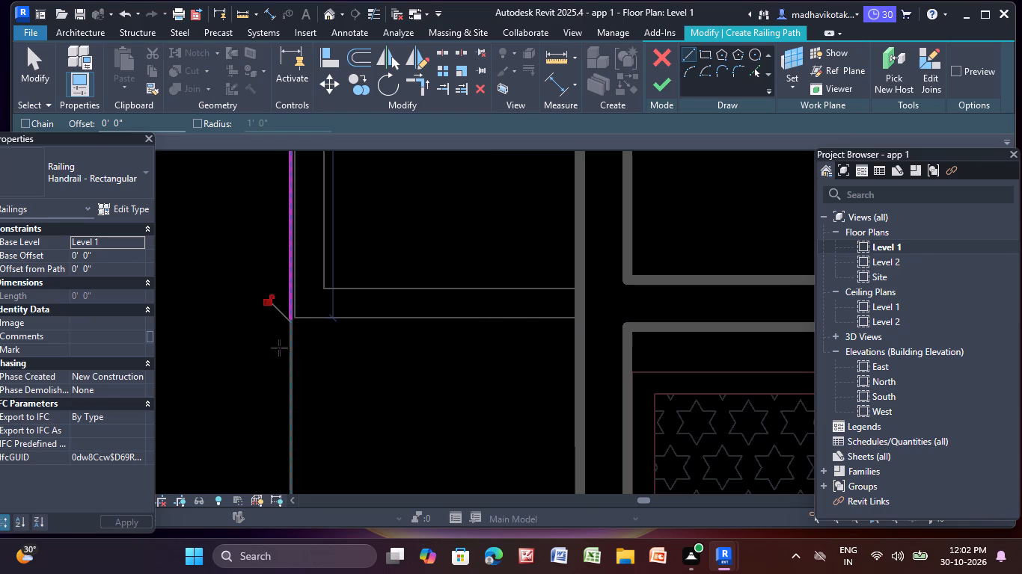
Sketch the railing's last side, about 4'-1 1/2" long, along the balcony's south edge to the facade and finish the railing.
click(292, 317)
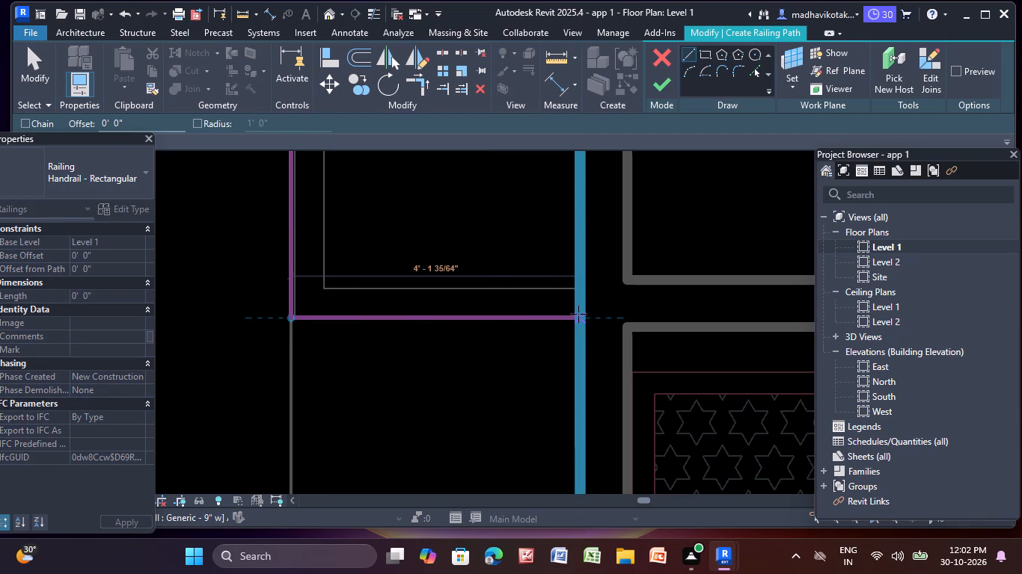
click(578, 314)
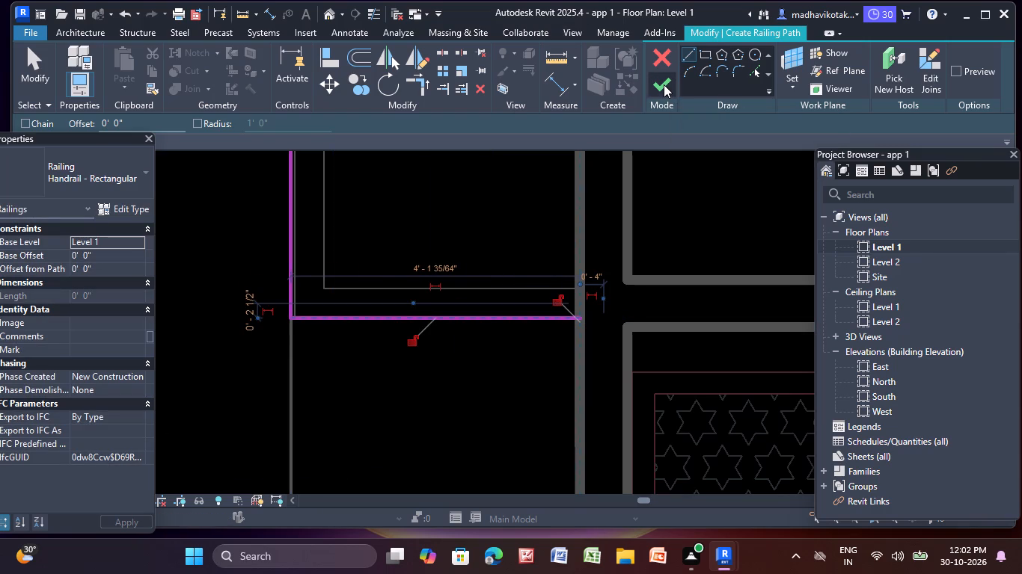
click(664, 84)
Start a Handrail - Rectangular railing path with a side about 4'-0" long at the north edge of the northwest corner bedroom's west balcony.
scroll(422, 231, down, 3)
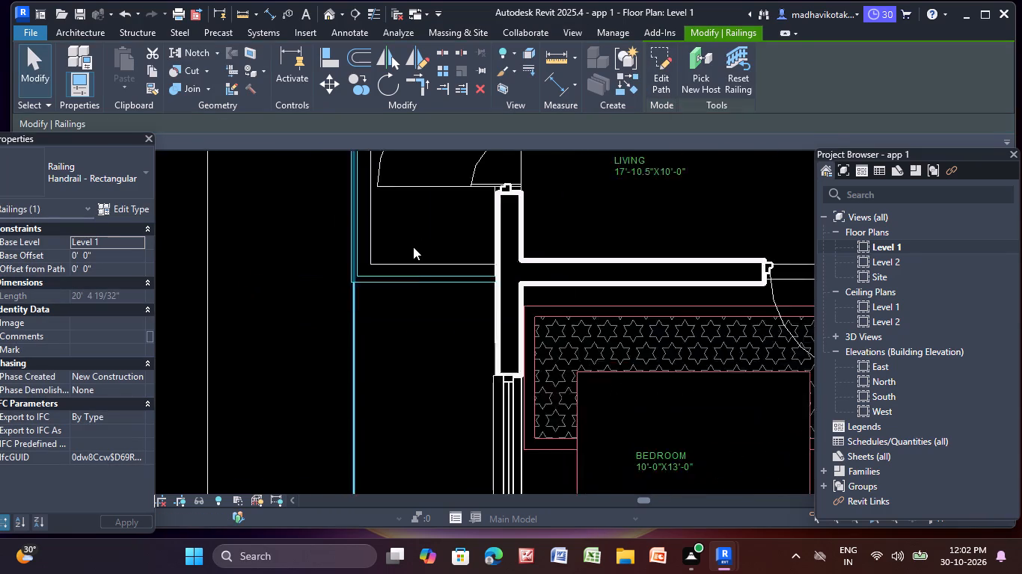
scroll(413, 247, down, 5)
middle_drag(413, 247, 362, 524)
scroll(370, 400, down, 3)
middle_drag(369, 399, 348, 531)
middle_drag(319, 401, 320, 416)
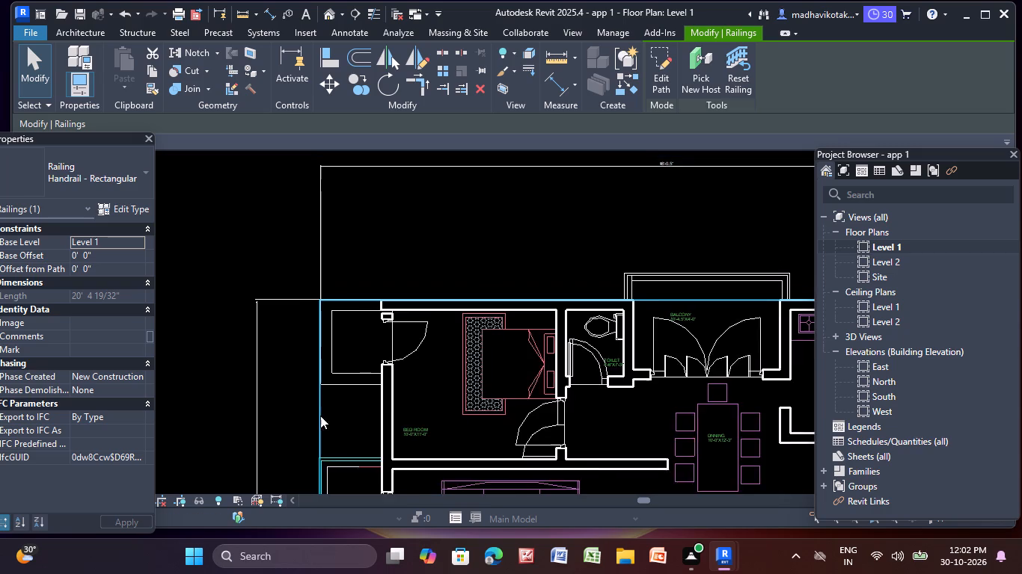
scroll(331, 376, up, 5)
scroll(310, 351, down, 4)
middle_drag(310, 351, 311, 316)
scroll(311, 316, up, 2)
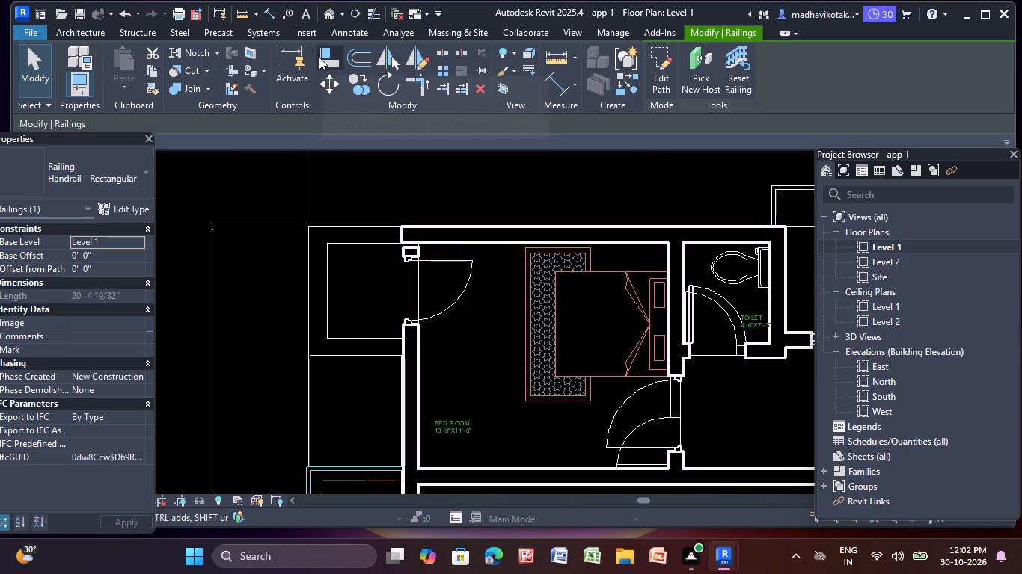
click(85, 29)
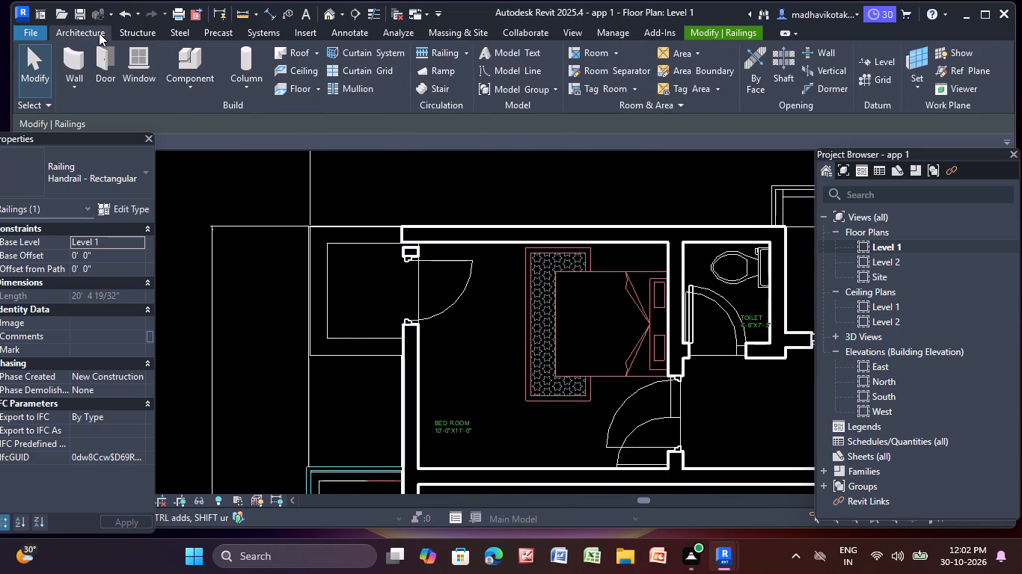
click(444, 53)
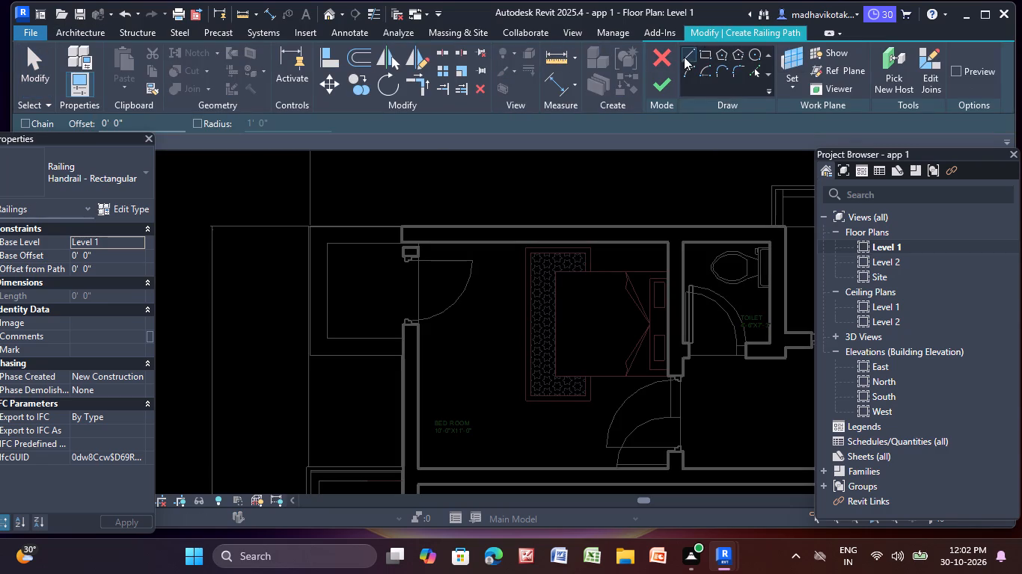
click(688, 55)
scroll(384, 237, up, 3)
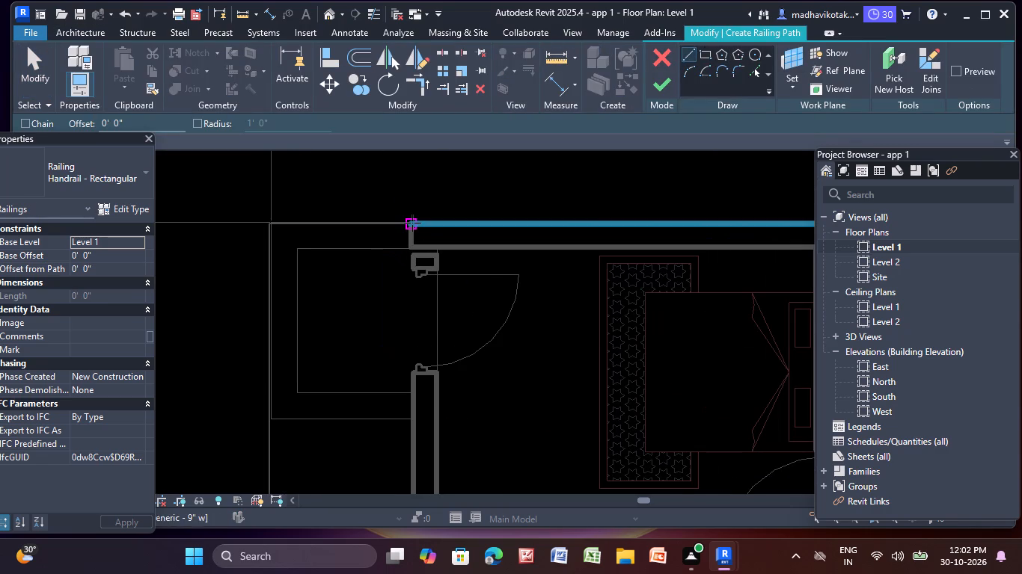
click(412, 223)
click(271, 221)
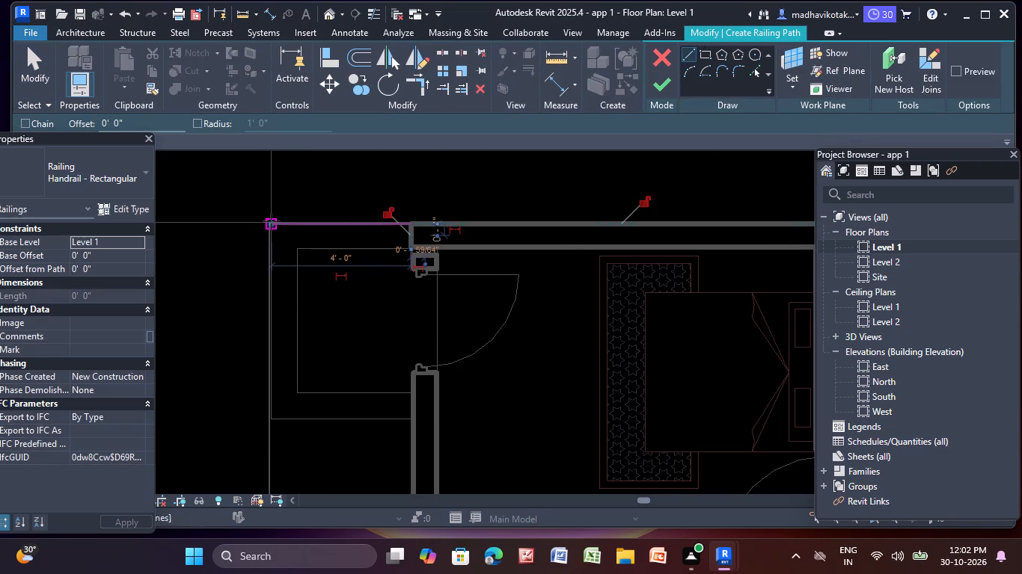
Sketch the railing's front segment along the northwest bedroom balcony's outer west edge, from its north corner to its south corner.
scroll(255, 233, up, 8)
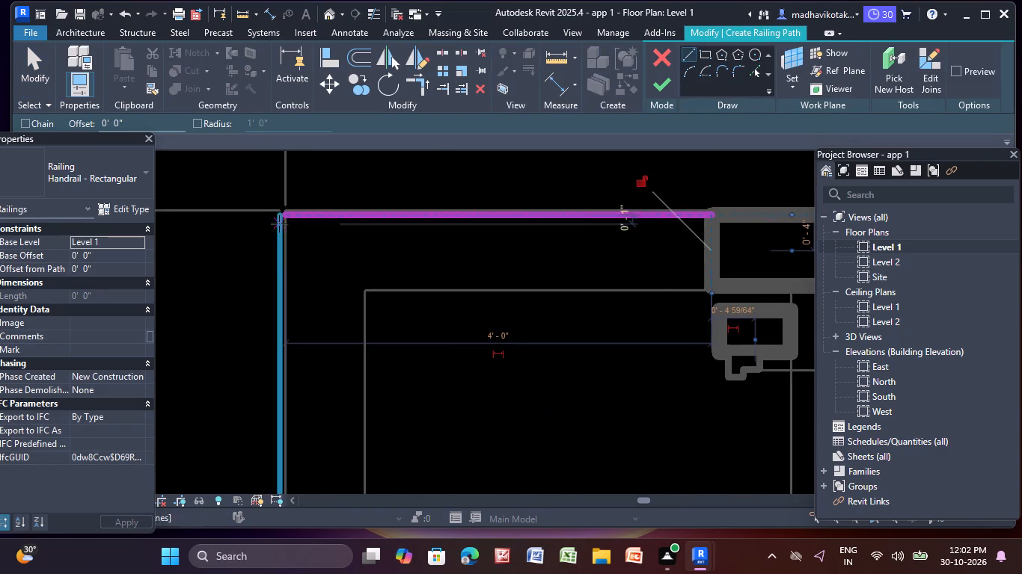
click(284, 213)
scroll(305, 388, down, 1)
middle_drag(305, 389, 211, 158)
scroll(223, 358, down, 3)
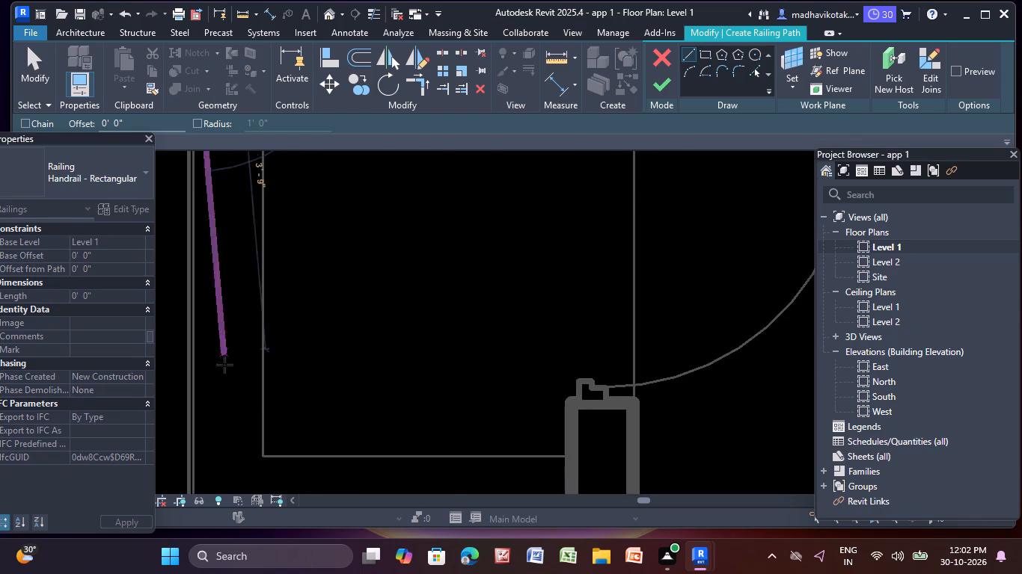
middle_drag(224, 365, 334, 160)
scroll(306, 253, up, 5)
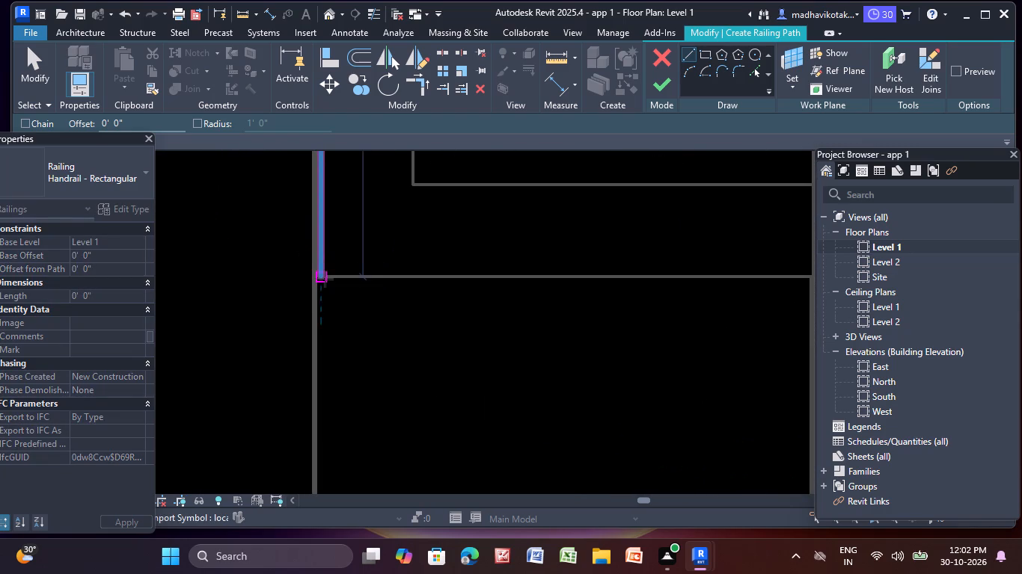
click(322, 278)
Sketch the railing's last side, about 4'-1" long, along the balcony's south edge to the facade and finish the railing.
click(320, 275)
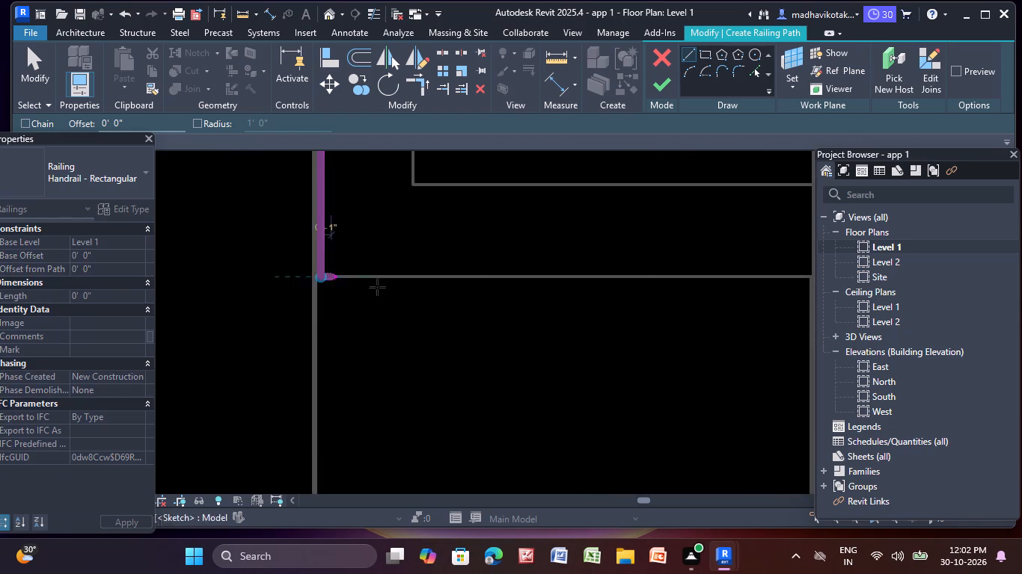
scroll(597, 288, down, 4)
middle_drag(597, 288, 285, 307)
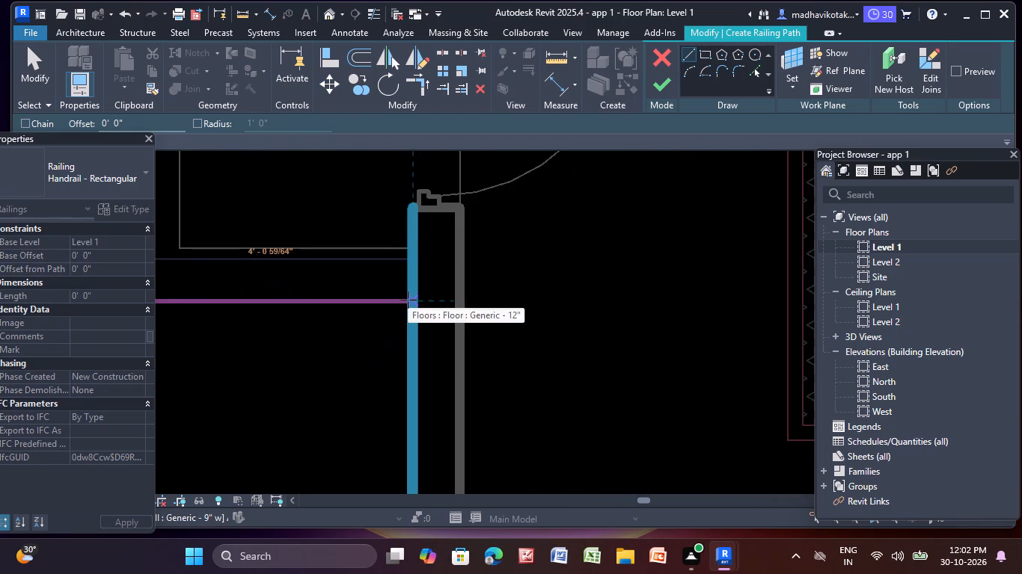
click(412, 300)
click(671, 82)
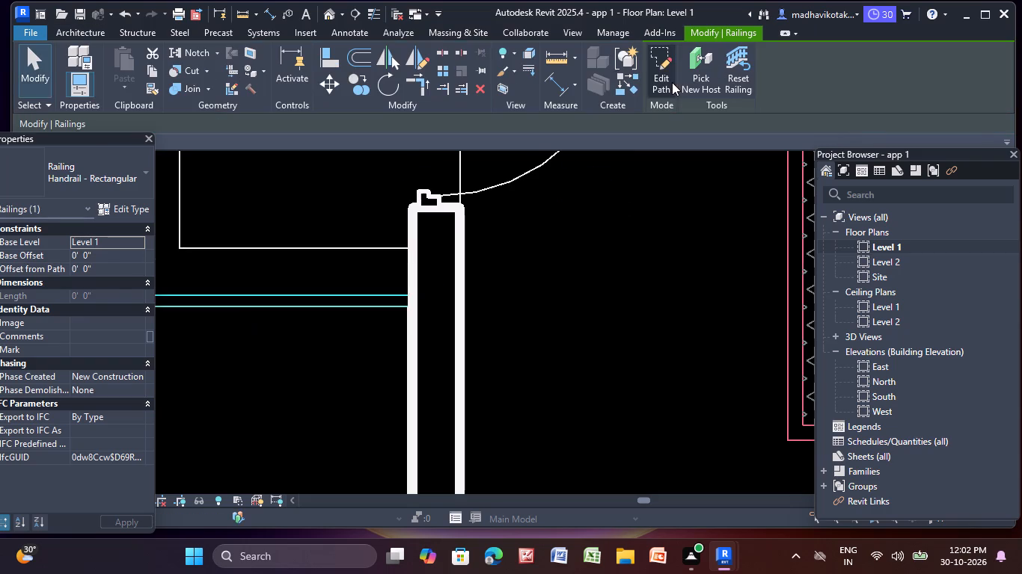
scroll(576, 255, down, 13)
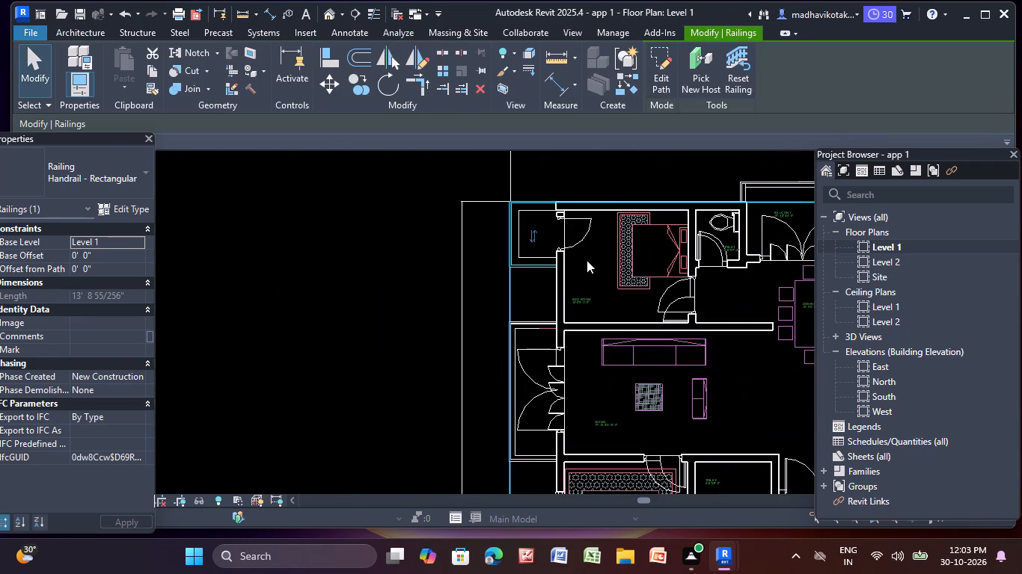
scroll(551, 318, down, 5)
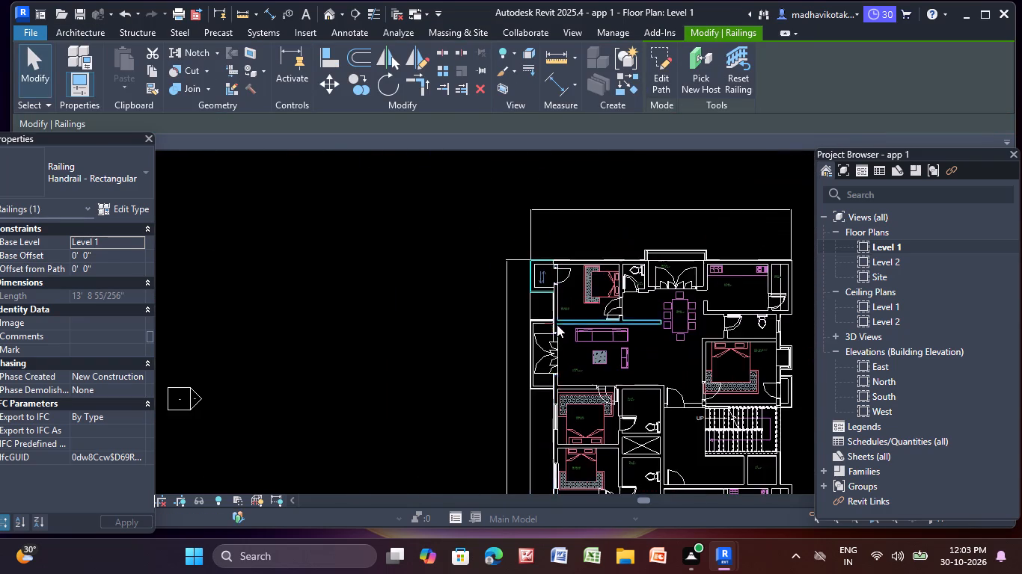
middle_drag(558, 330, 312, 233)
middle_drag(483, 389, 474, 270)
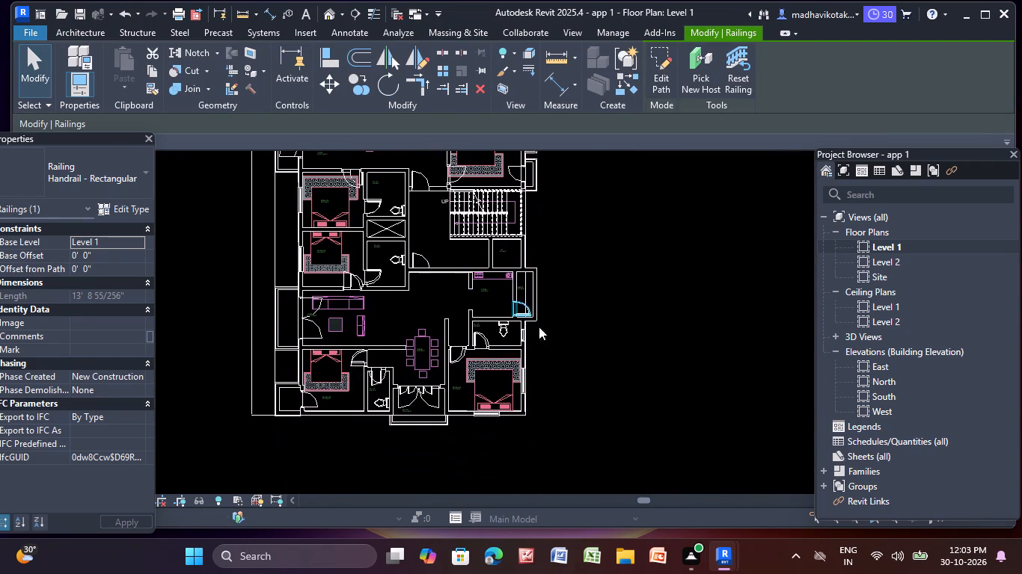
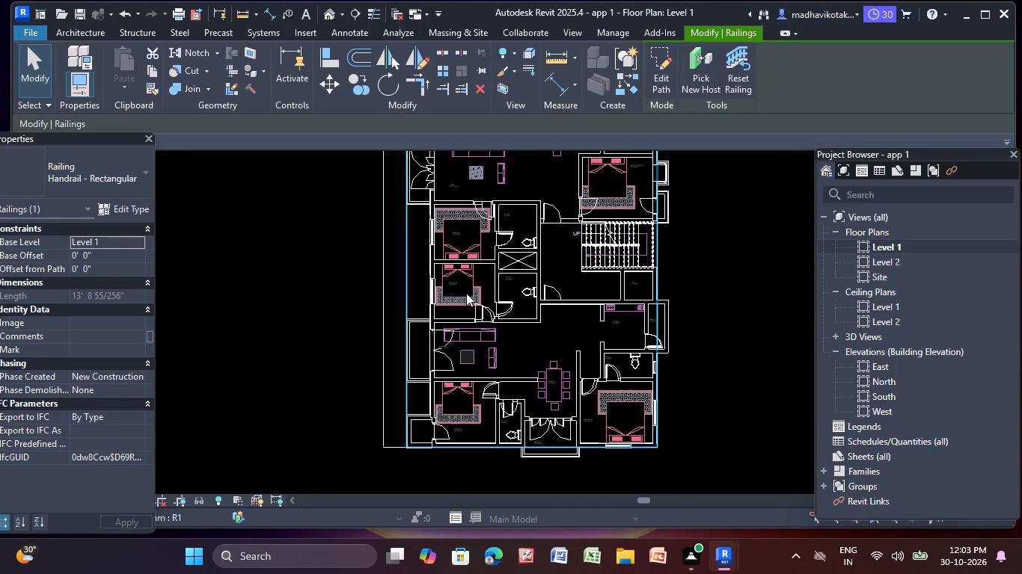
Open the 3D view and examine the building's facades and balcony railings from all around.
scroll(450, 285, down, 2)
middle_drag(433, 297, 150, 414)
middle_drag(213, 402, 334, 342)
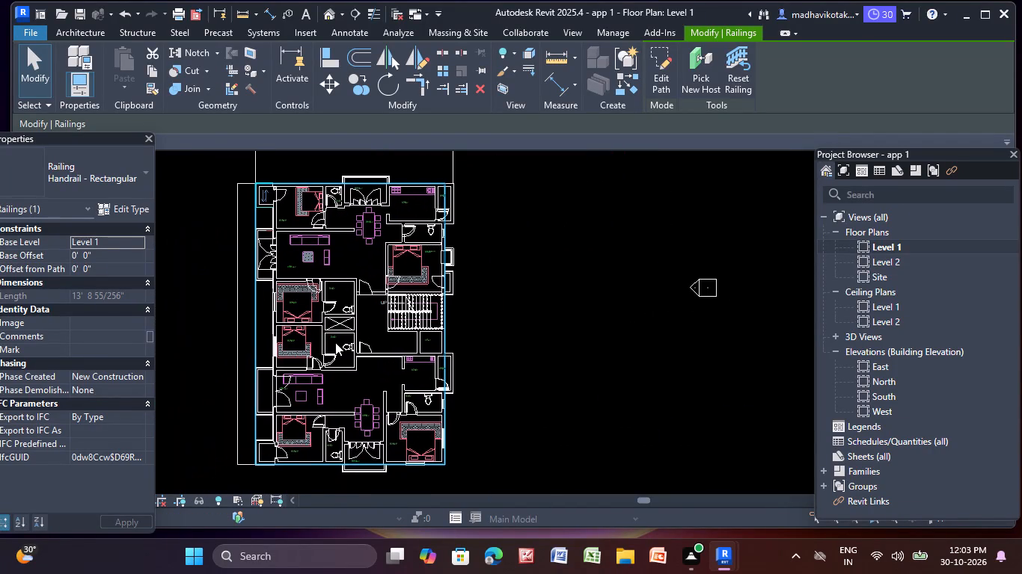
middle_drag(334, 342, 334, 416)
middle_drag(282, 236, 283, 193)
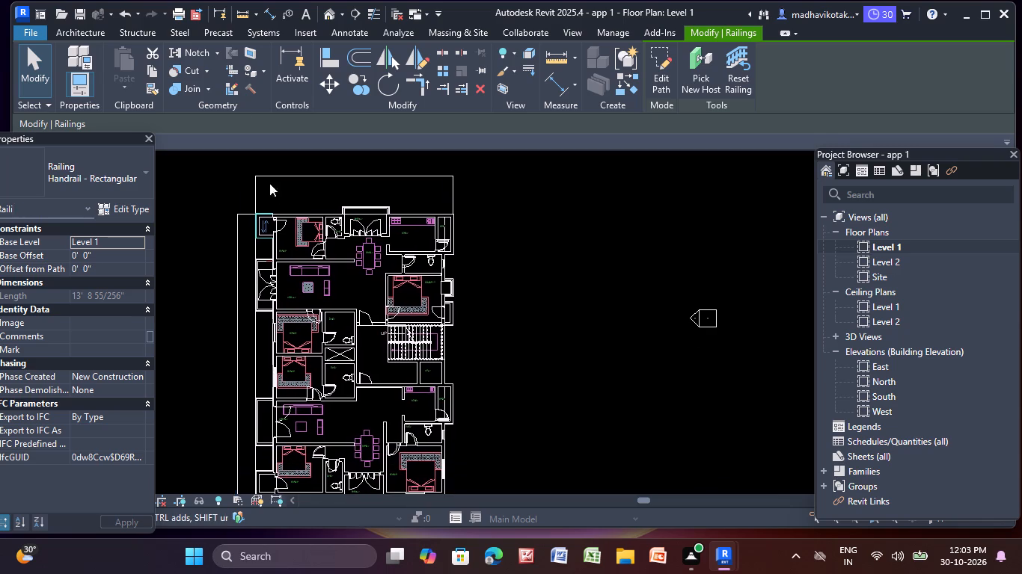
click(328, 14)
scroll(498, 274, down, 4)
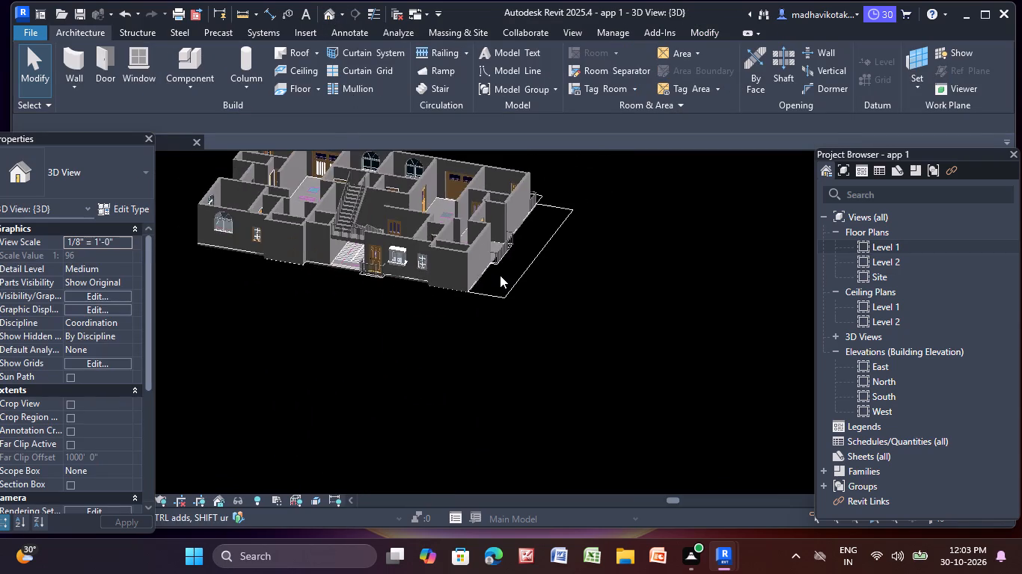
scroll(500, 275, down, 1)
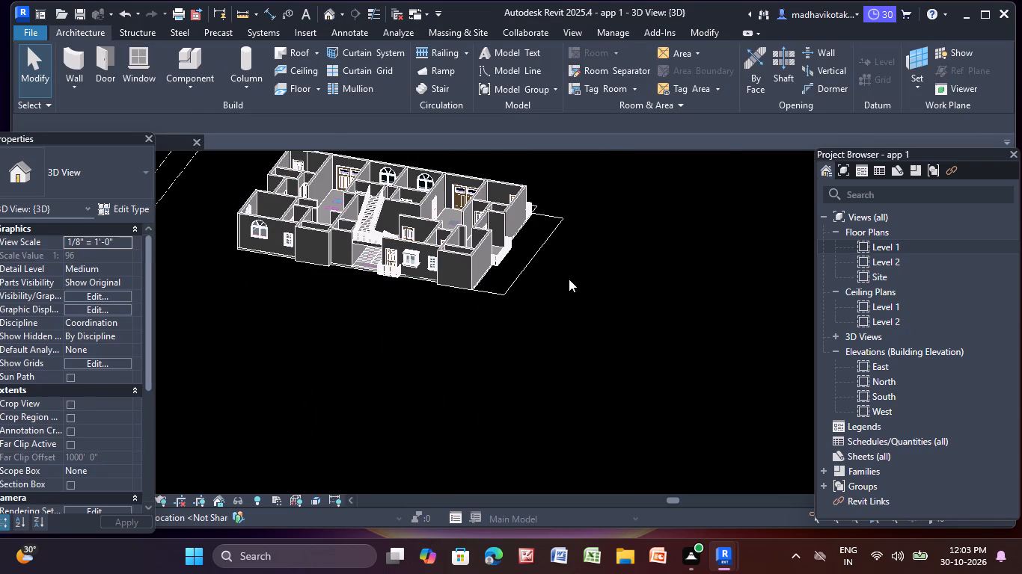
middle_drag(569, 279, 435, 231)
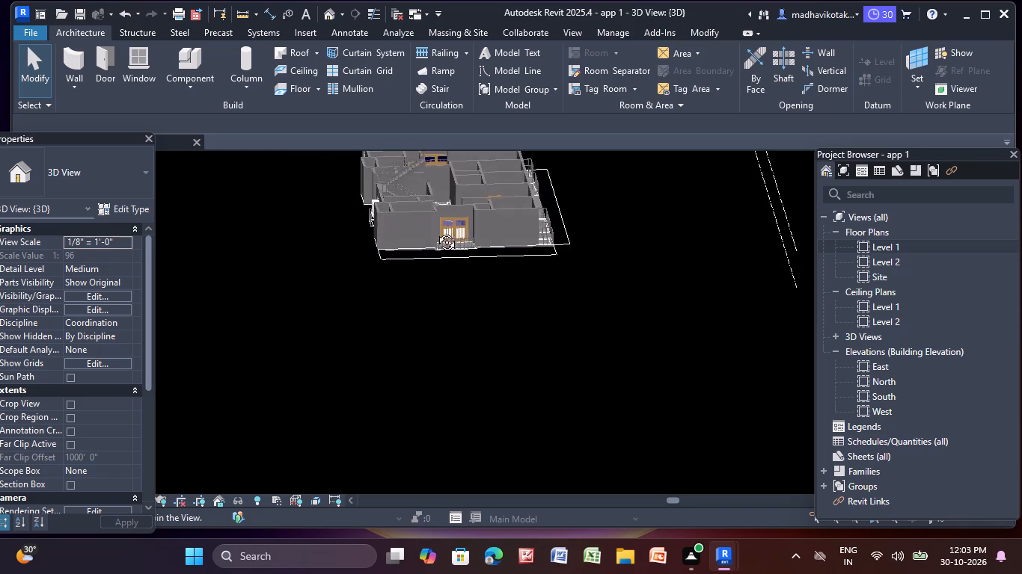
middle_drag(435, 231, 409, 270)
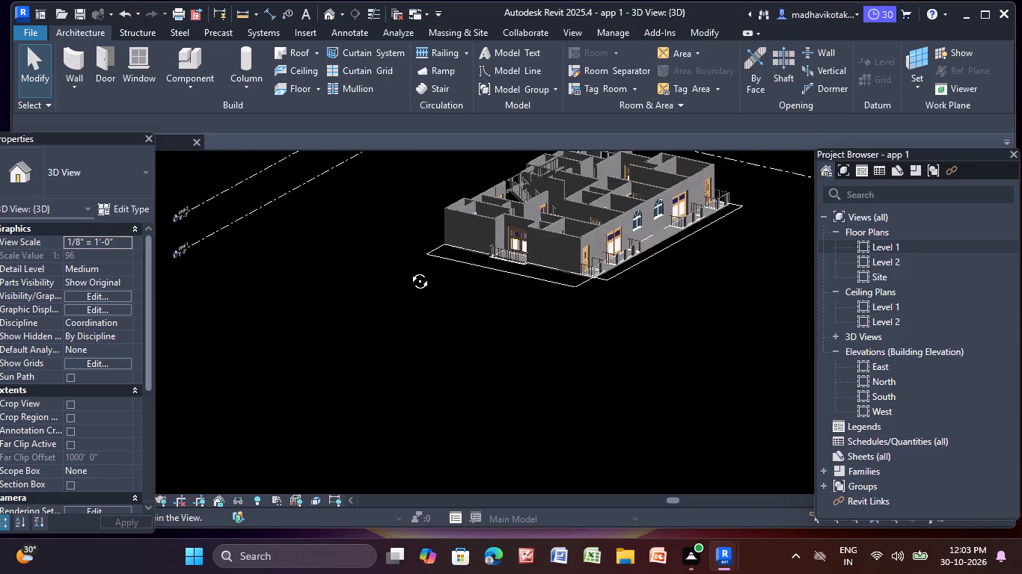
middle_drag(409, 270, 306, 209)
middle_drag(688, 288, 558, 294)
scroll(507, 283, up, 4)
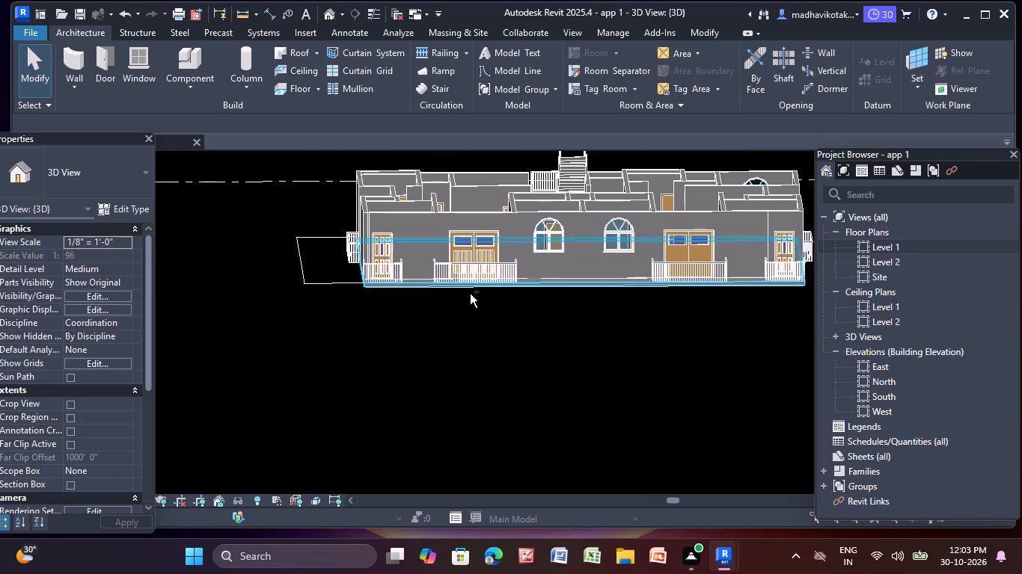
scroll(538, 320, down, 4)
shift+middle_drag(533, 336, 413, 378)
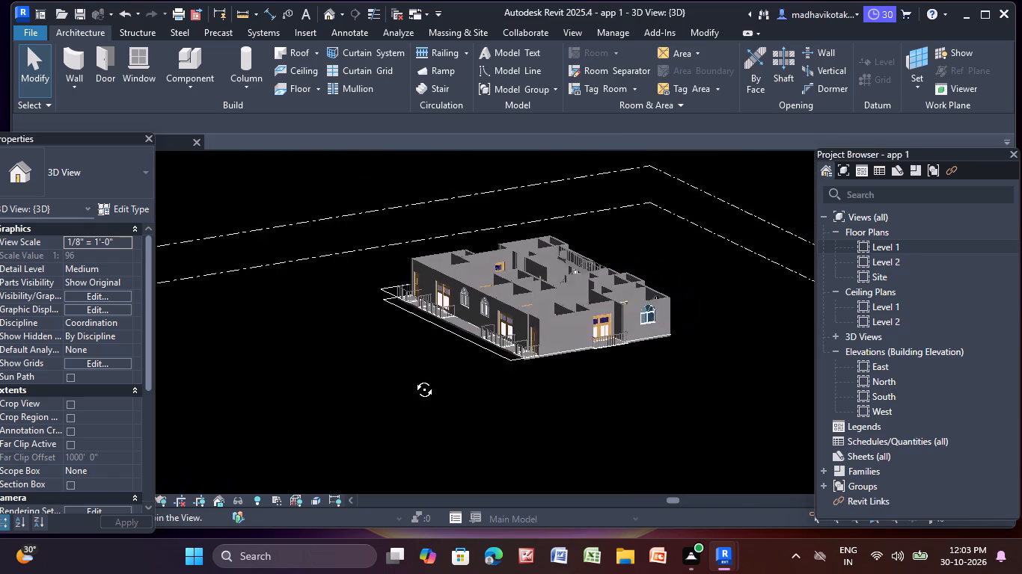
shift+middle_drag(413, 378, 371, 372)
Examine the west balcony railings and the floor slab between them up close in 3D, along with the south balcony.
scroll(391, 326, up, 3)
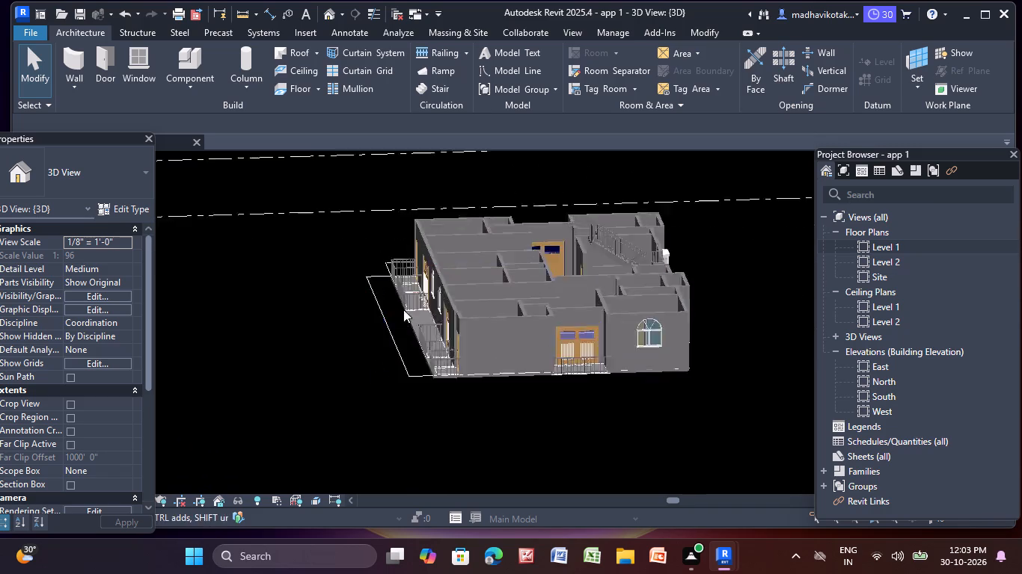
scroll(403, 309, up, 9)
scroll(422, 338, down, 4)
middle_drag(422, 338, 410, 324)
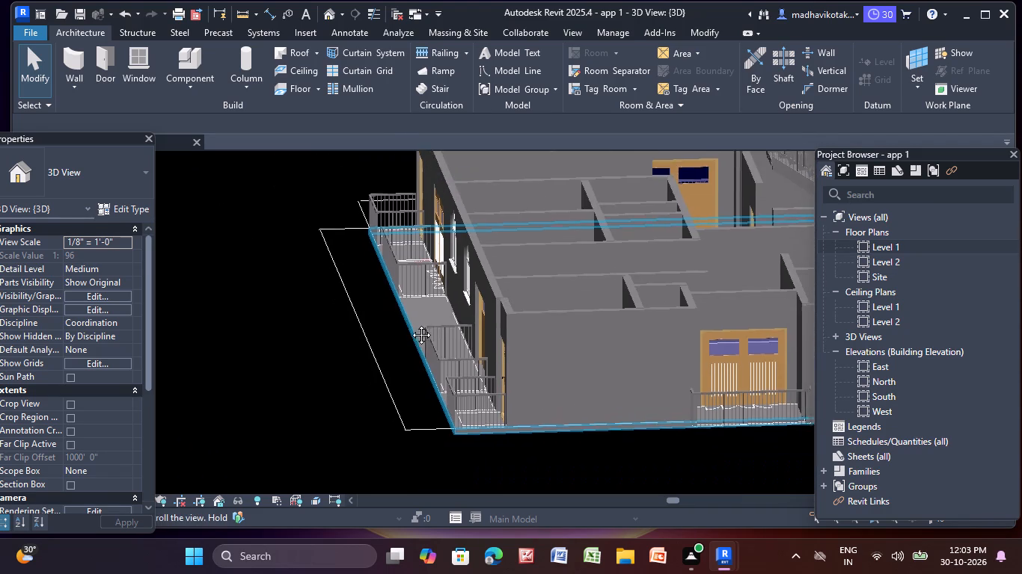
middle_drag(410, 324, 278, 277)
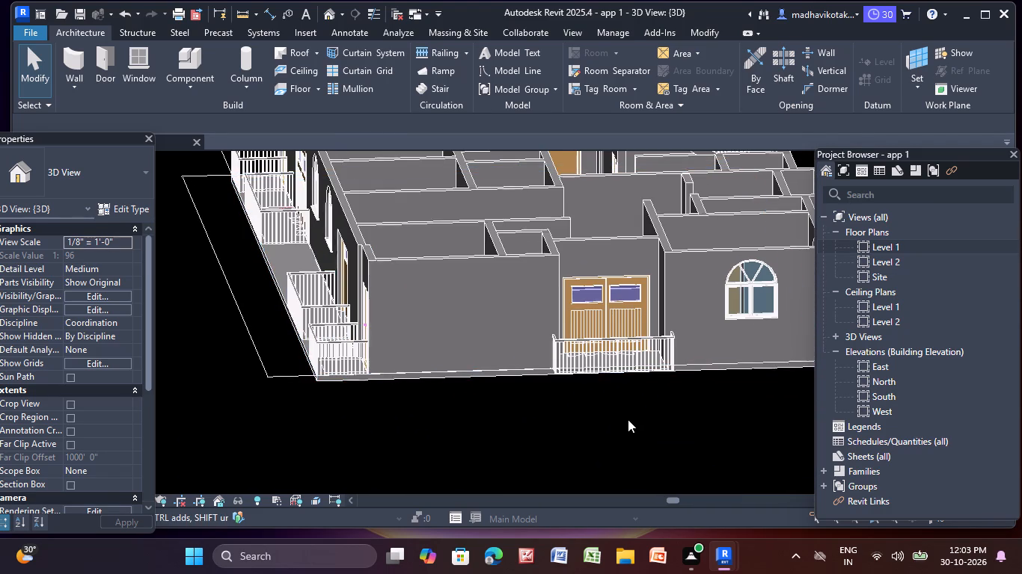
scroll(626, 417, up, 1)
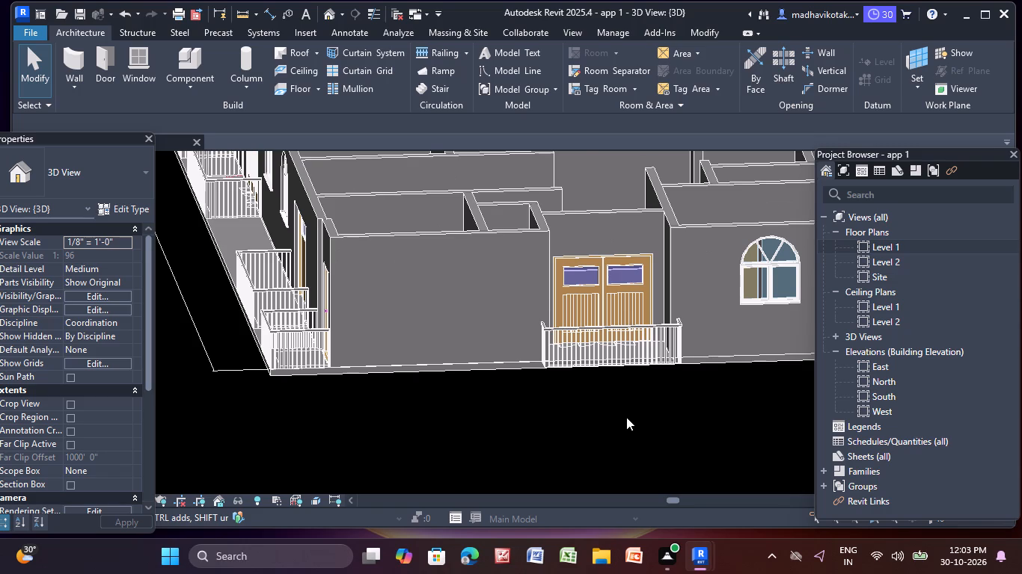
scroll(626, 417, down, 3)
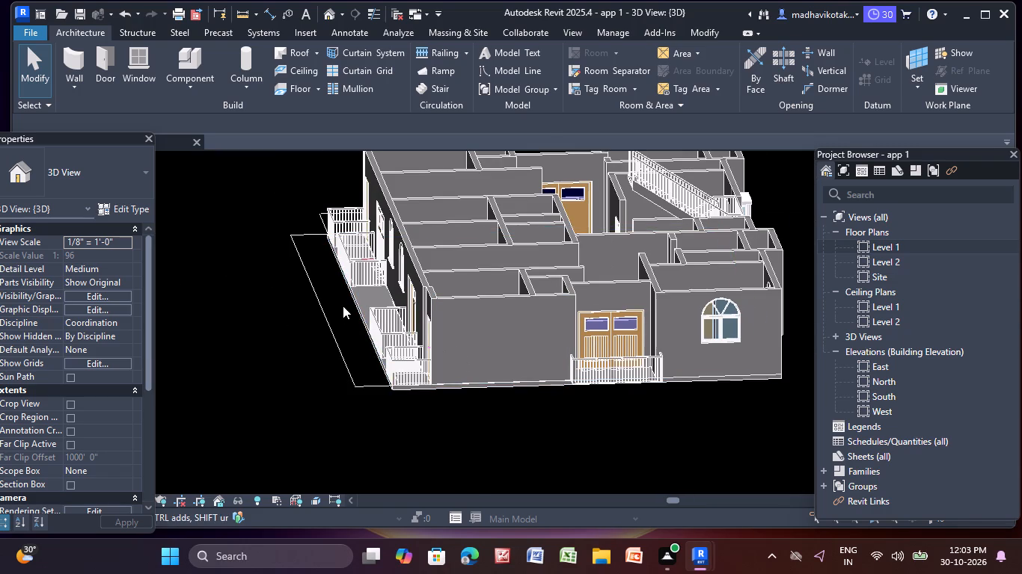
click(361, 292)
scroll(361, 292, up, 3)
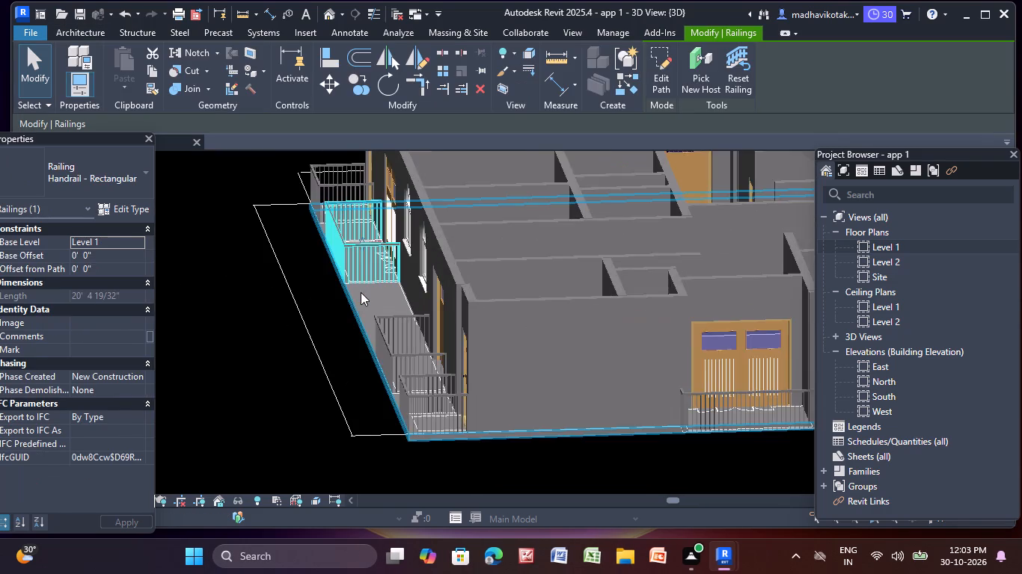
key(Escape)
scroll(361, 292, up, 4)
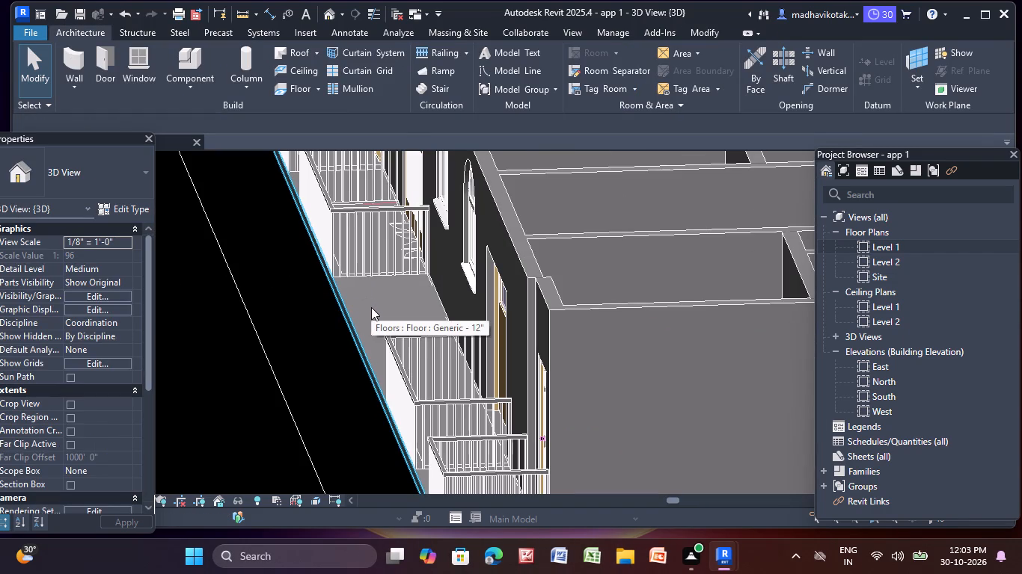
scroll(371, 307, down, 3)
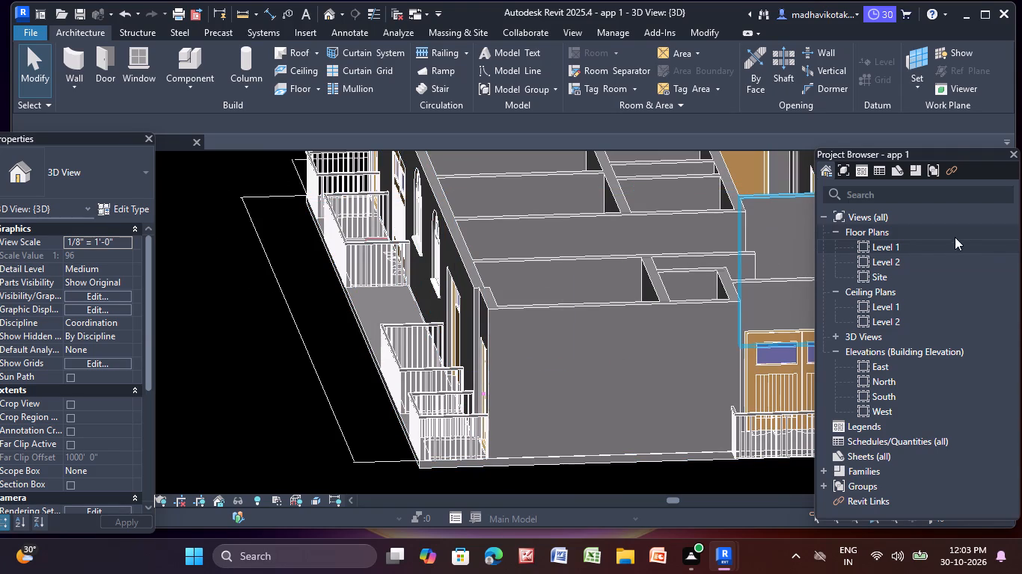
Return to the Level 1 floor plan and review the overall apartment layout.
double_click(930, 247)
scroll(684, 261, down, 3)
middle_drag(667, 265, 585, 223)
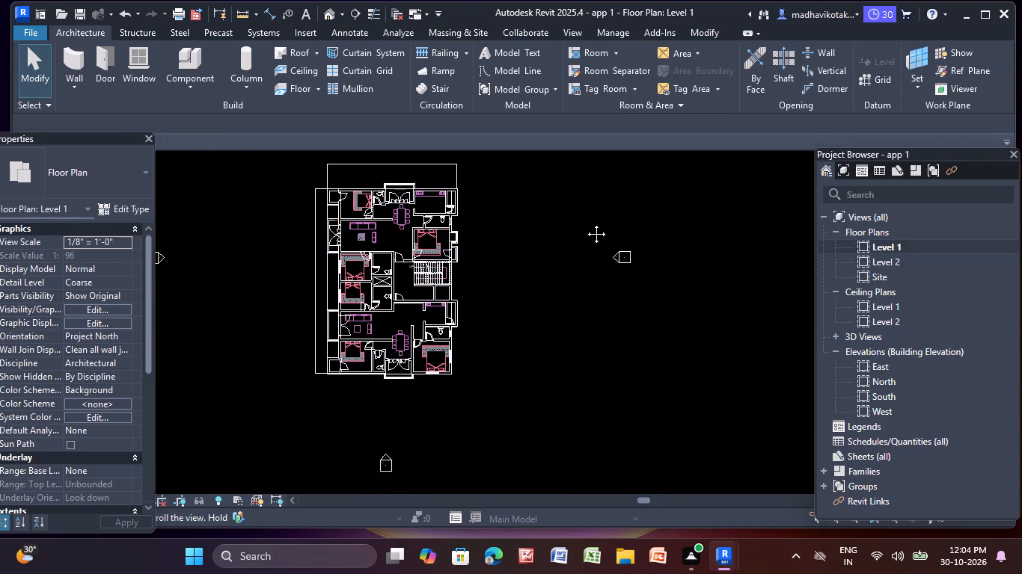
middle_drag(585, 223, 584, 236)
scroll(584, 236, up, 3)
middle_drag(551, 269, 626, 269)
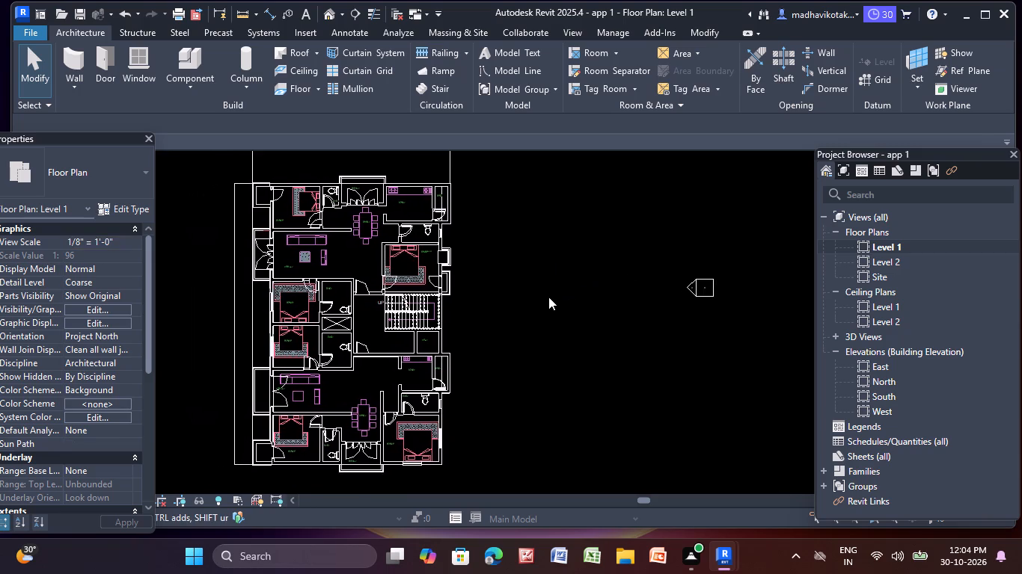
scroll(548, 297, up, 1)
middle_drag(549, 297, 569, 284)
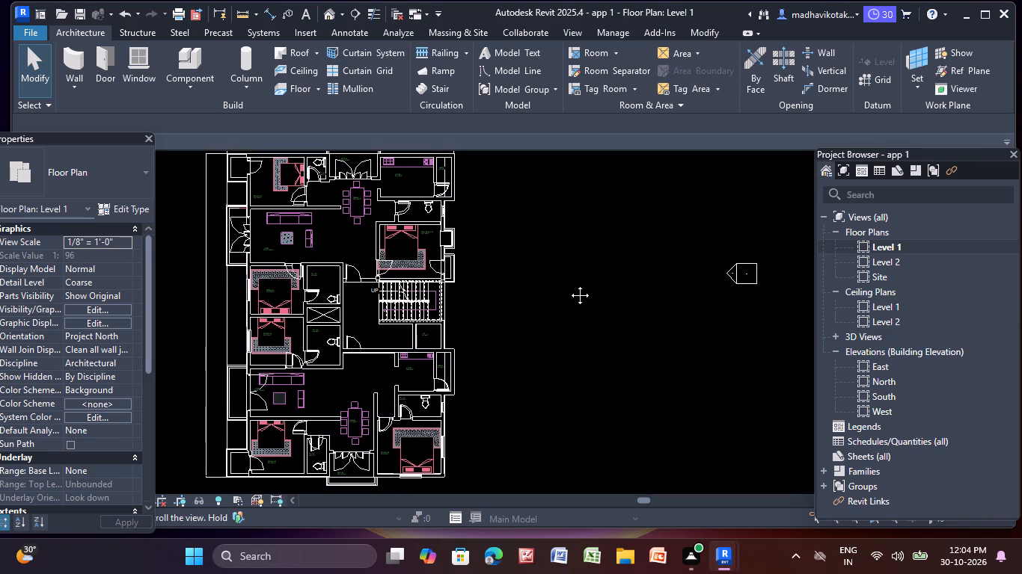
middle_drag(569, 284, 572, 280)
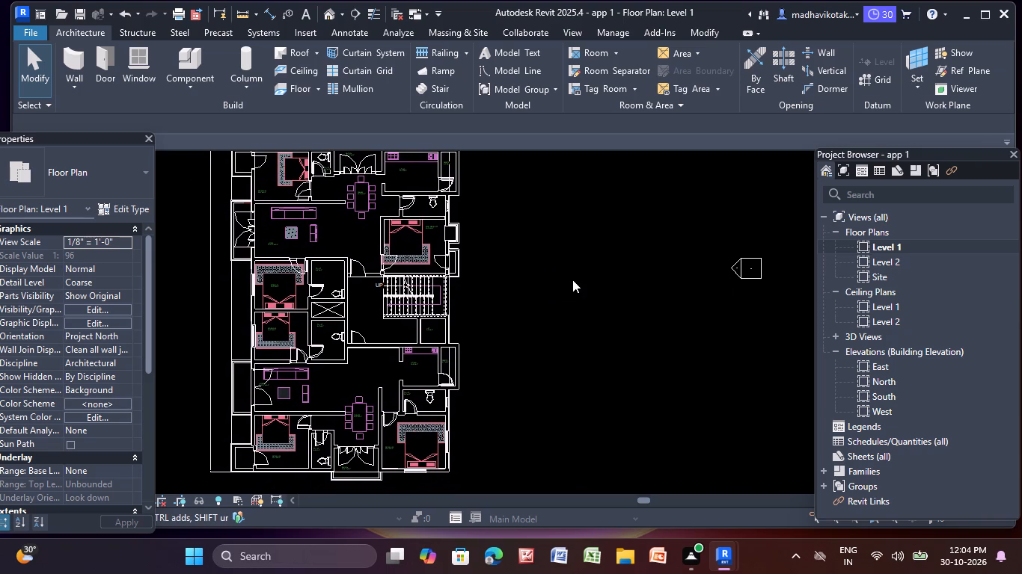
scroll(572, 280, down, 4)
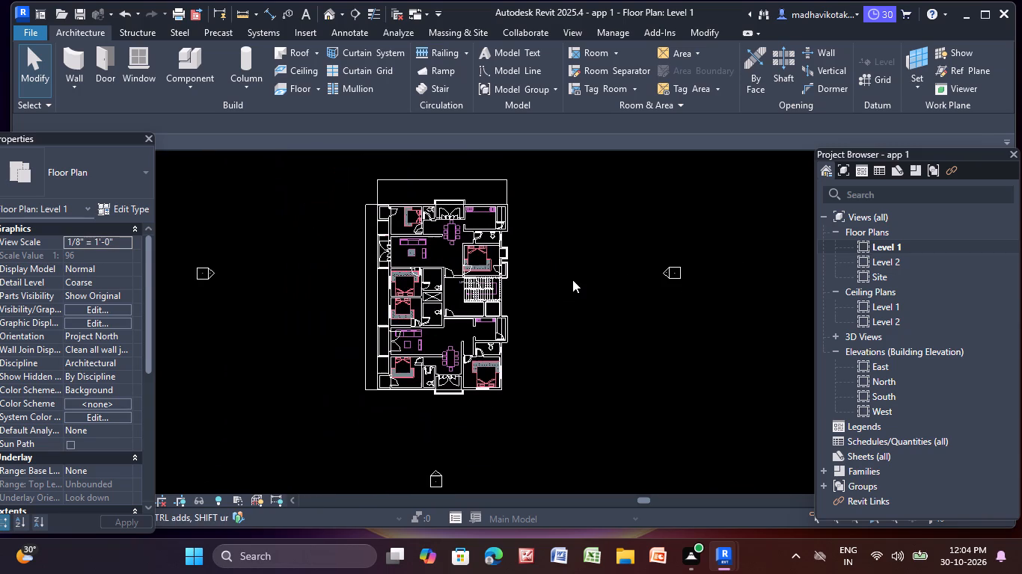
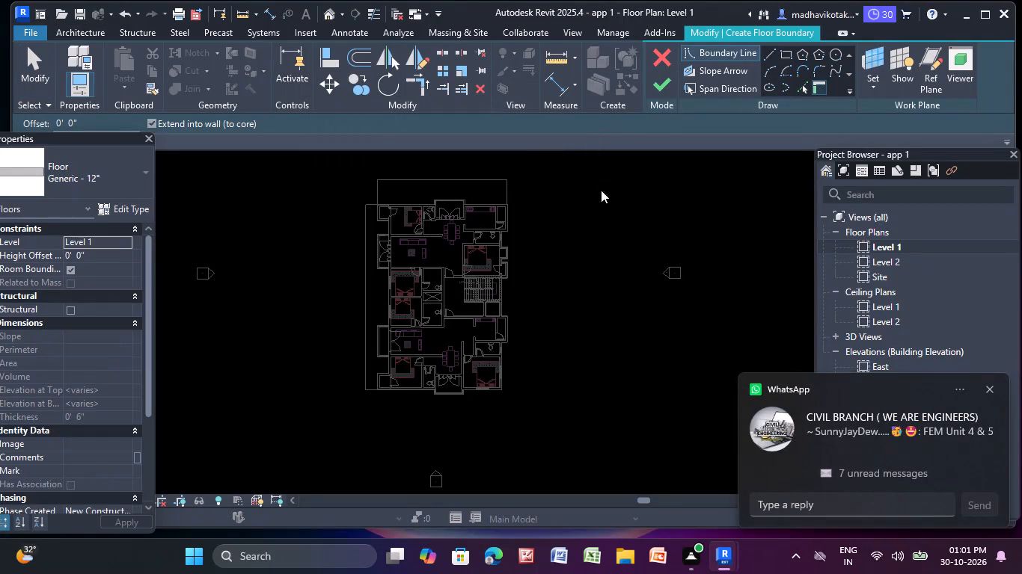
Sketch the floor boundary with straight lines around the northwest bedroom balcony's outer edge, about 4'-2" deep, back to the west wall.
click(772, 54)
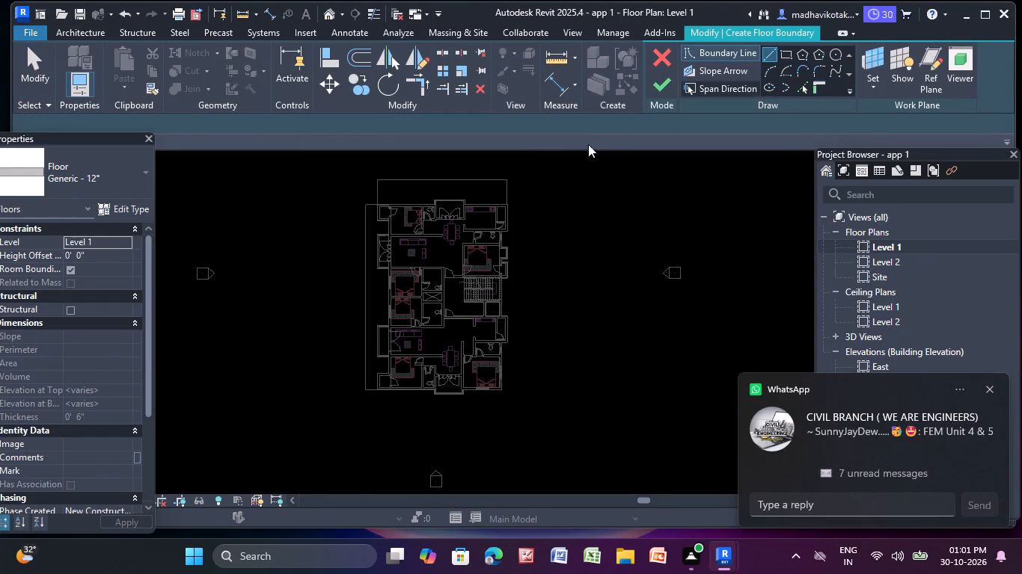
scroll(397, 186, up, 15)
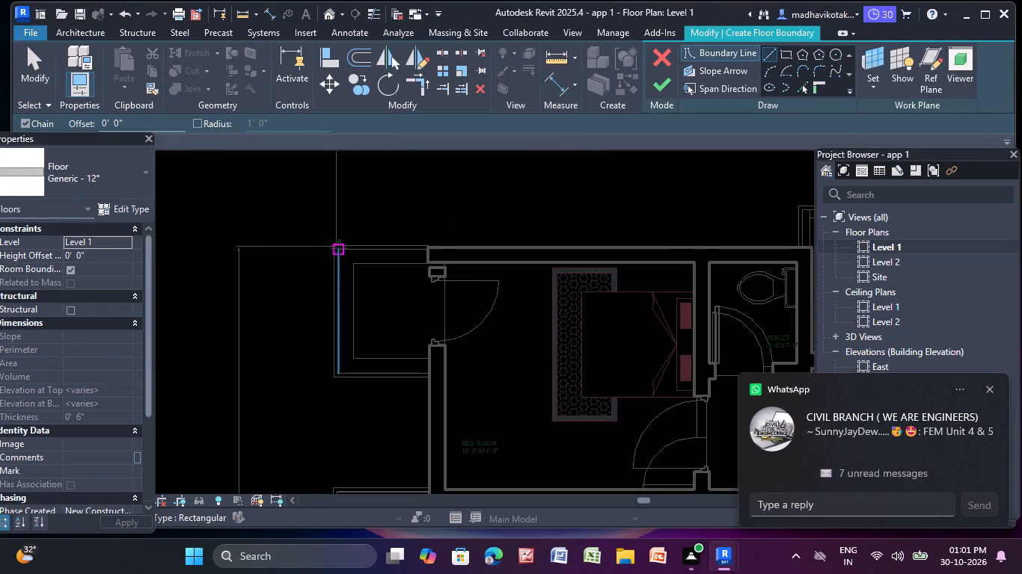
scroll(339, 247, up, 5)
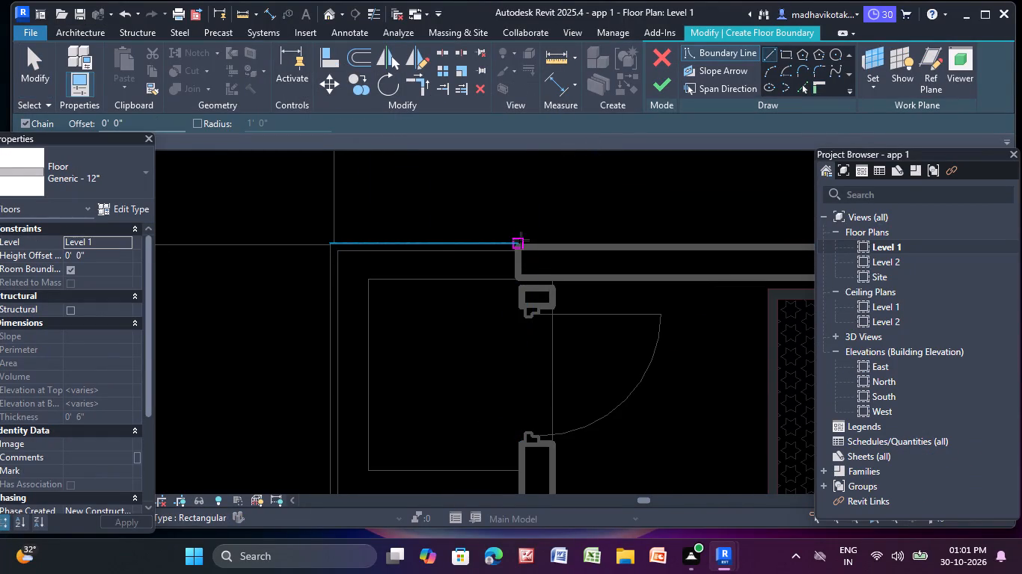
click(521, 245)
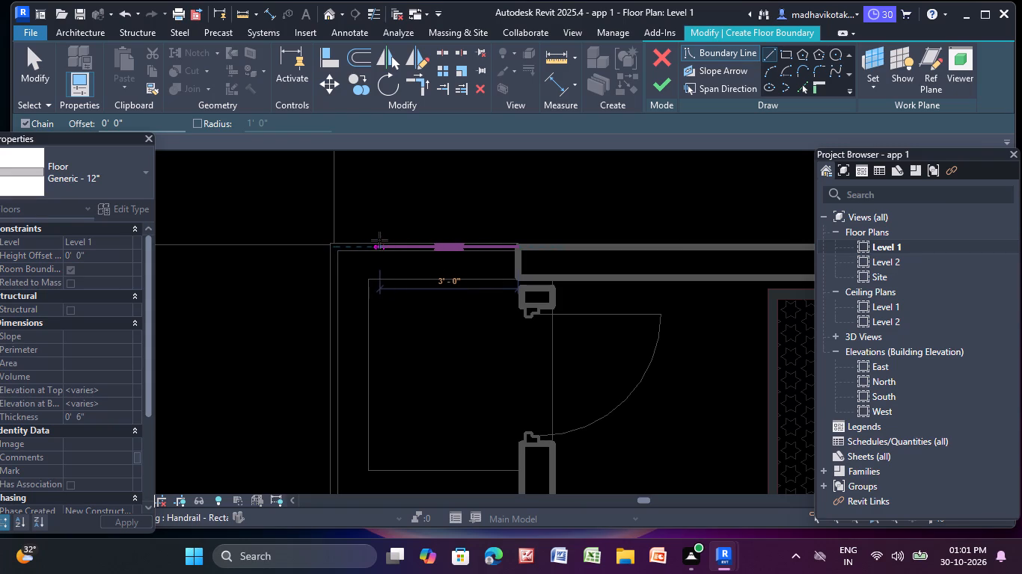
key(Escape)
scroll(527, 235, up, 9)
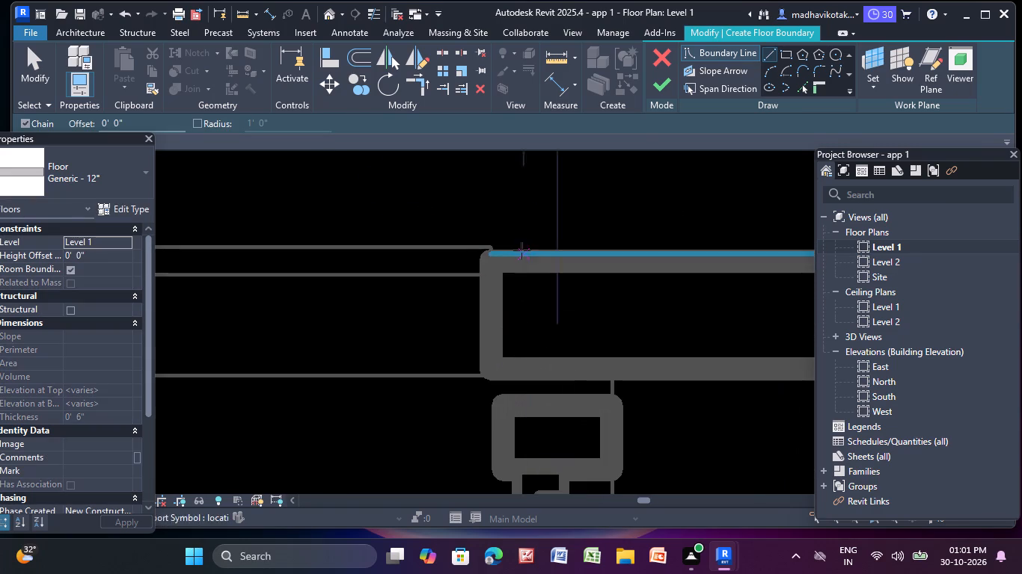
click(489, 248)
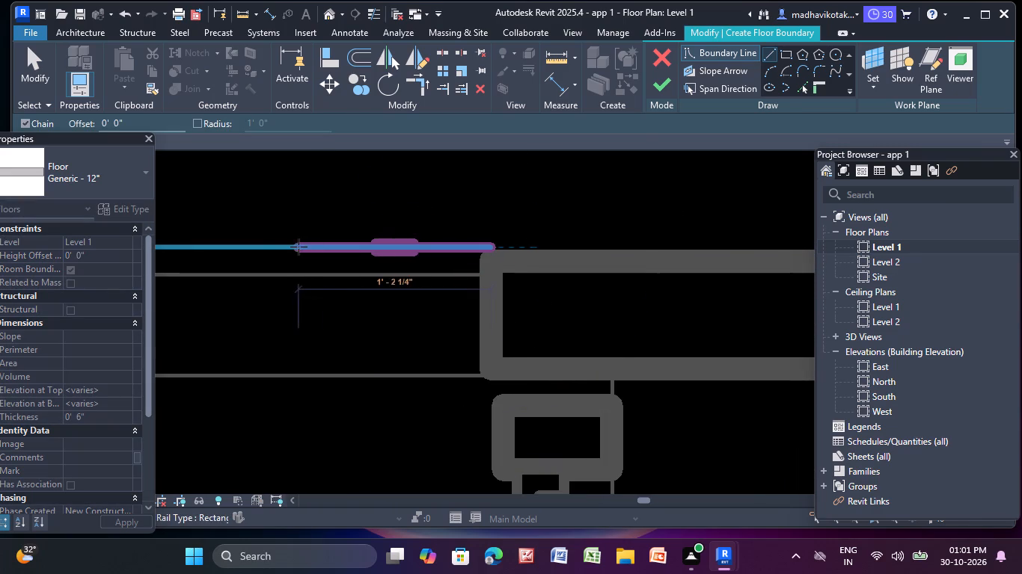
middle_drag(299, 247, 709, 200)
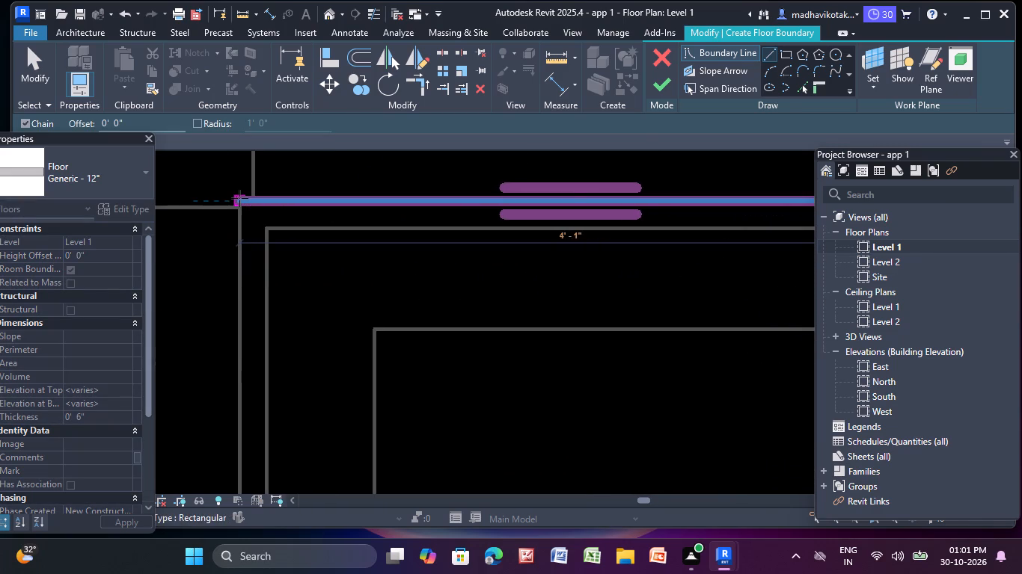
click(239, 198)
scroll(242, 303, down, 3)
middle_drag(248, 306, 302, 13)
scroll(278, 321, down, 2)
middle_drag(293, 349, 288, 170)
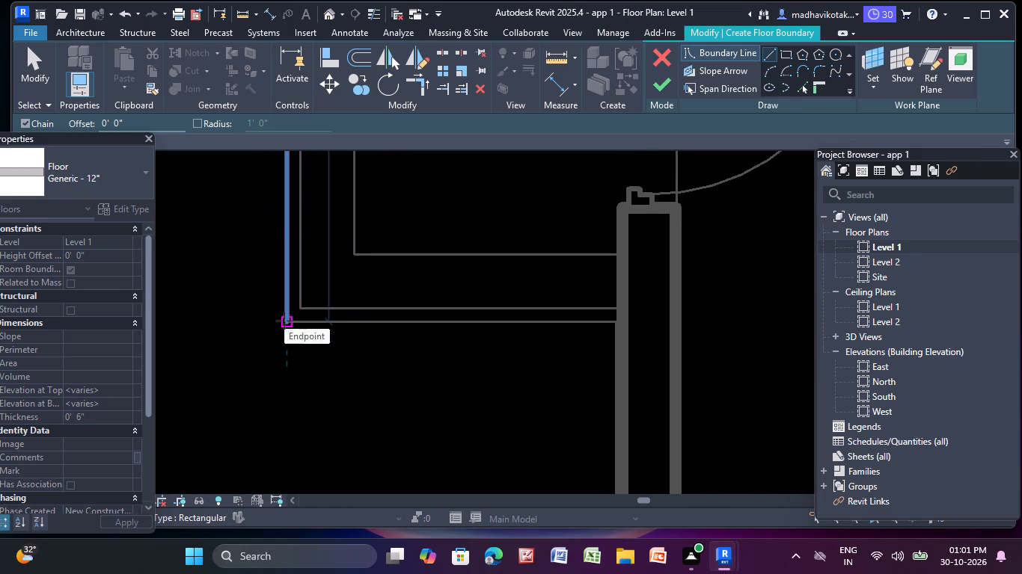
click(284, 321)
click(619, 322)
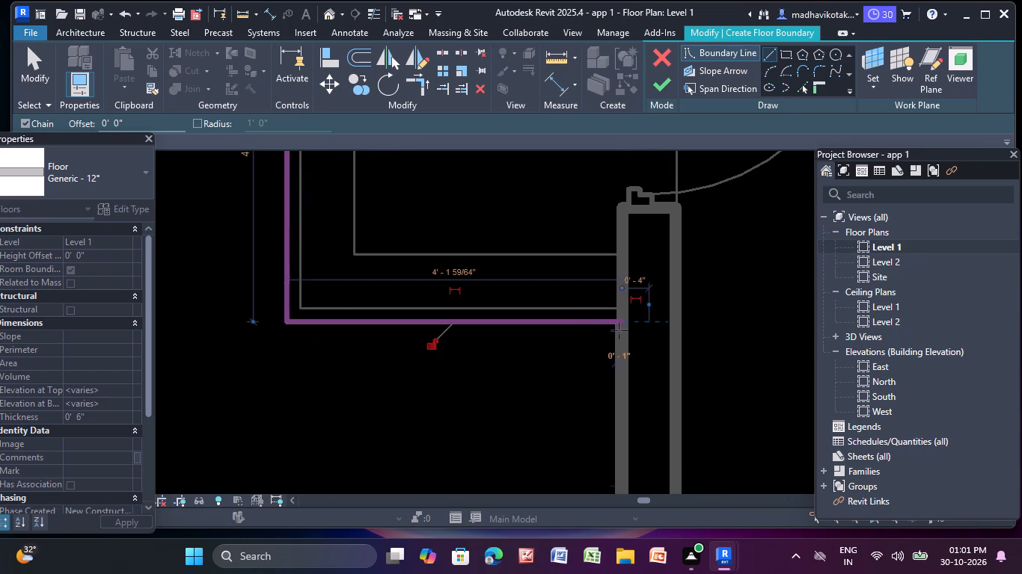
Continue the floor boundary down the west wall and around the northern living room balcony, about 4'-2 1/2" deep, back to the wall.
scroll(594, 384, down, 5)
middle_drag(600, 395, 475, 215)
scroll(490, 374, down, 1)
middle_drag(489, 374, 473, 296)
scroll(459, 310, up, 8)
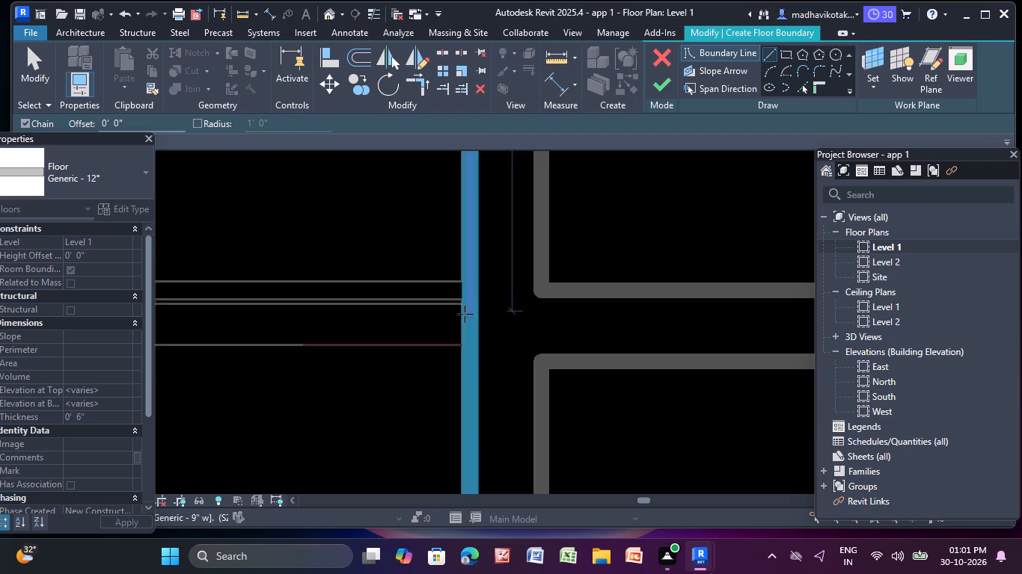
click(471, 280)
scroll(471, 280, down, 2)
middle_drag(471, 280, 624, 235)
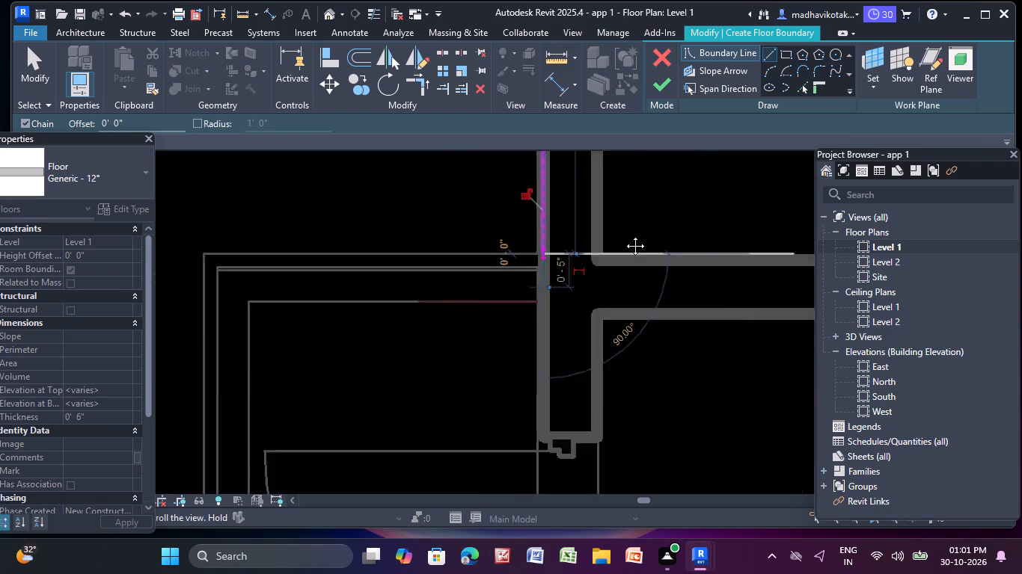
middle_drag(624, 235, 676, 226)
click(337, 228)
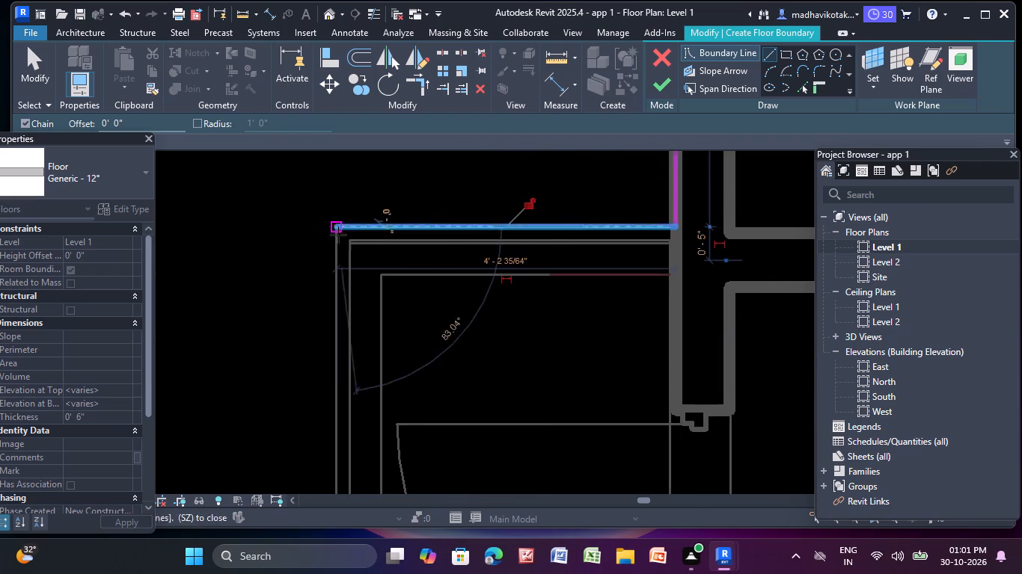
scroll(385, 312, down, 3)
middle_drag(384, 327, 359, 161)
scroll(400, 297, down, 3)
middle_drag(406, 313, 392, 88)
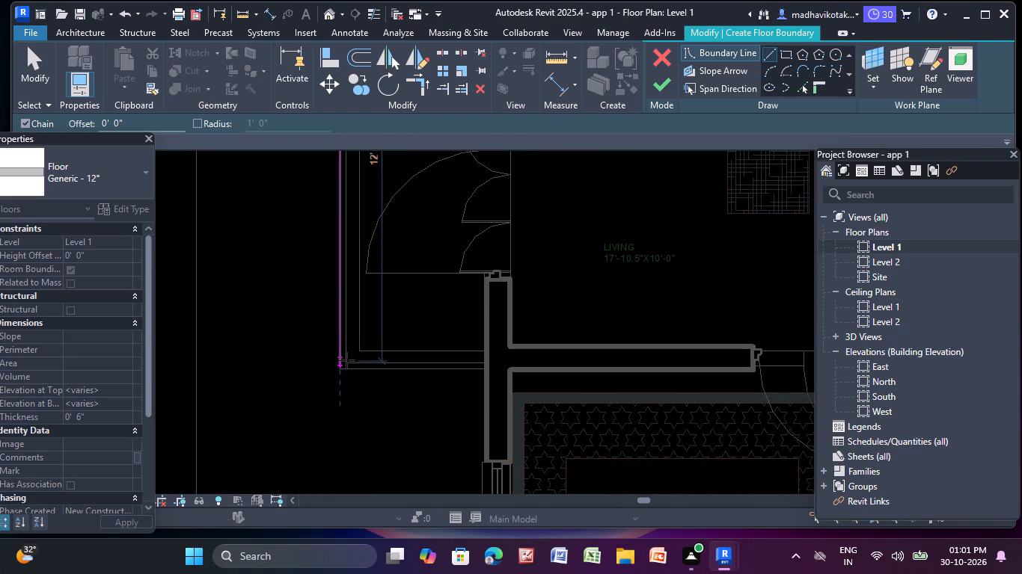
scroll(346, 360, up, 3)
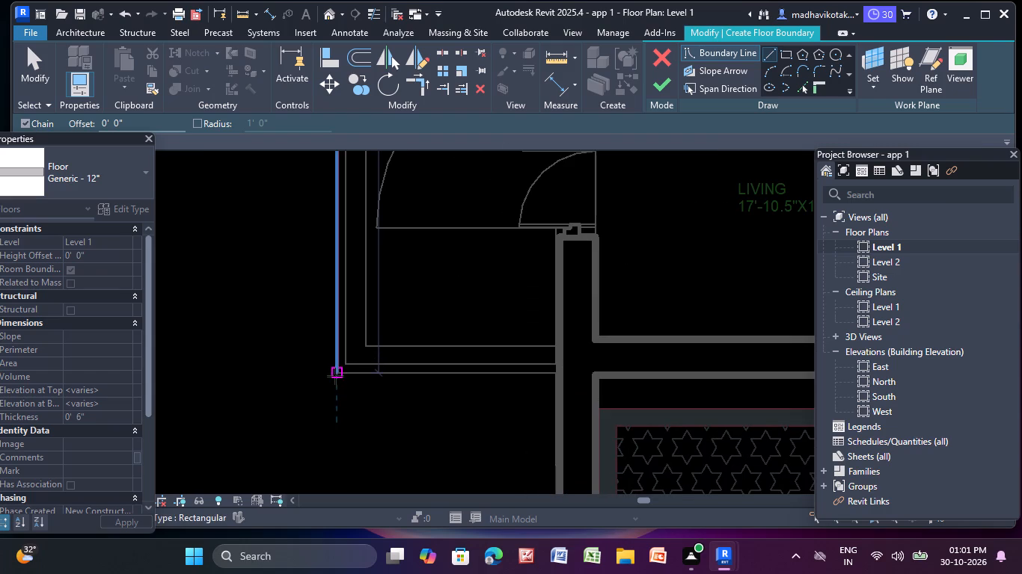
click(334, 375)
click(557, 369)
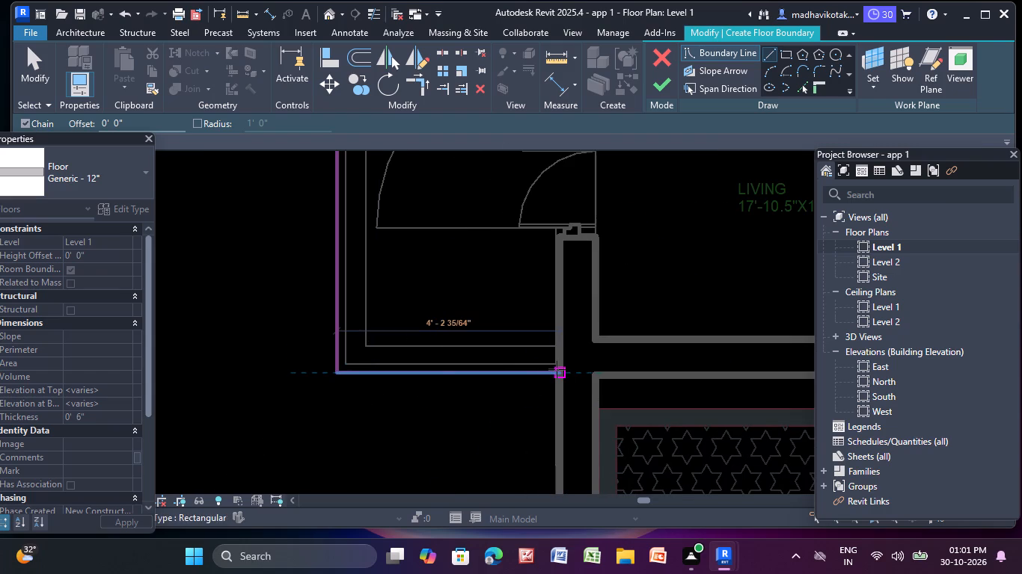
Continue the floor boundary along the west wall past the two middle bedrooms to the northern edge of the southern living room balcony.
scroll(560, 463, down, 2)
middle_drag(558, 466, 478, 241)
scroll(470, 327, down, 3)
middle_drag(467, 383, 466, 196)
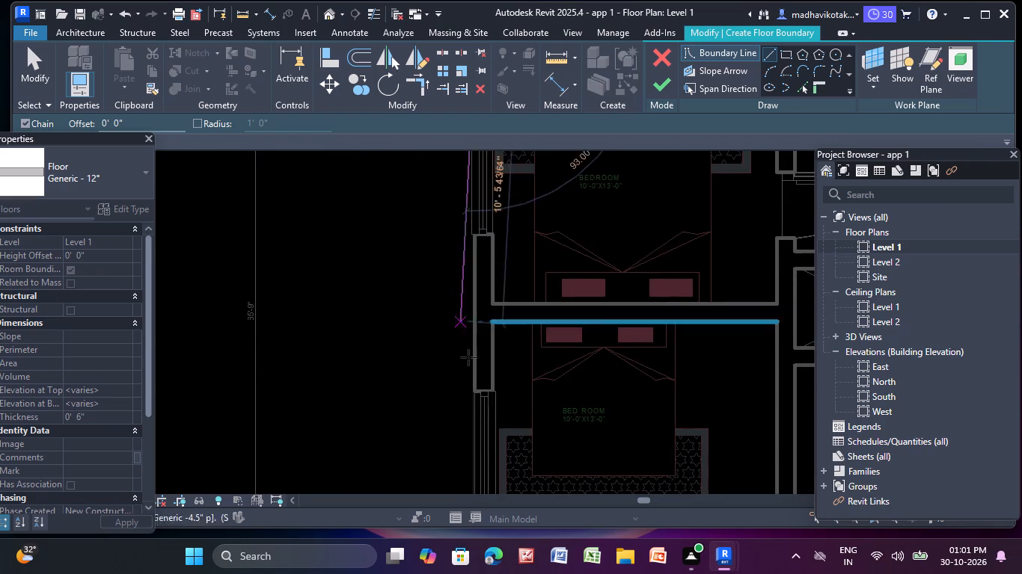
scroll(477, 395, down, 2)
middle_drag(477, 397, 457, 85)
scroll(457, 85, up, 1)
scroll(474, 303, down, 2)
middle_drag(465, 312, 472, 380)
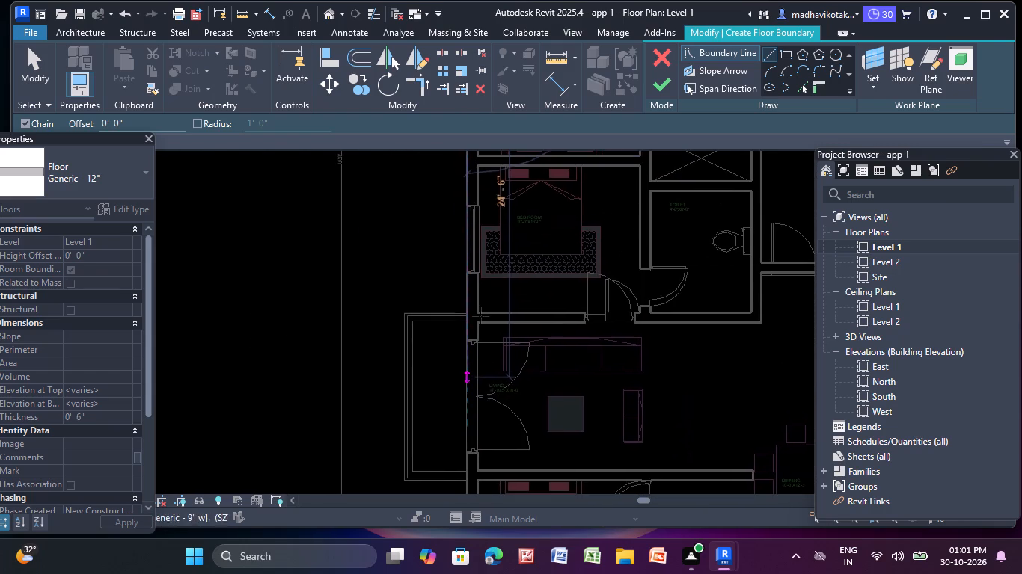
scroll(483, 288, up, 12)
click(458, 325)
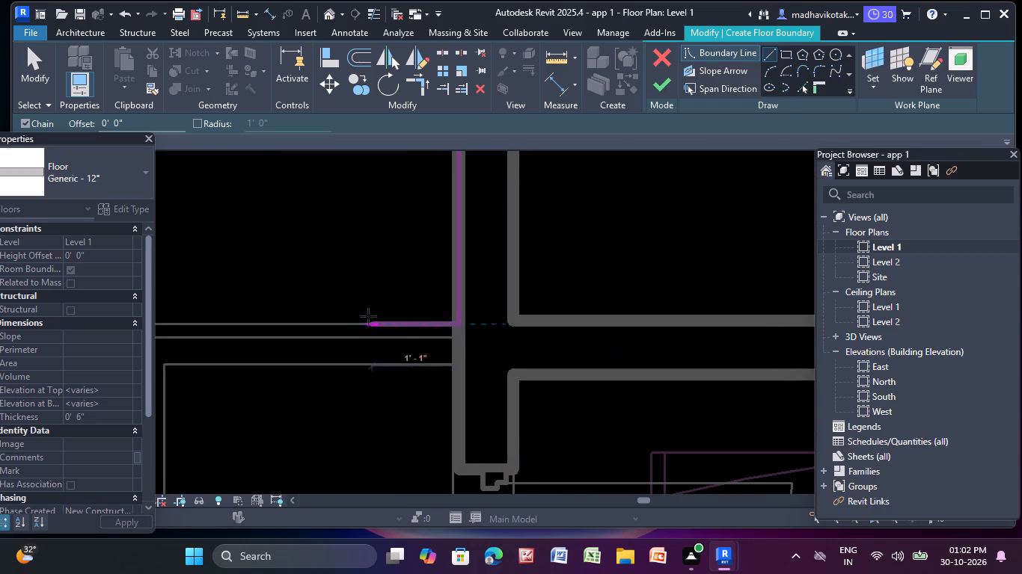
Trace the floor boundary around the southern living room balcony's outer edge, about 4'-2" deep, back to the west wall.
middle_drag(367, 316, 680, 280)
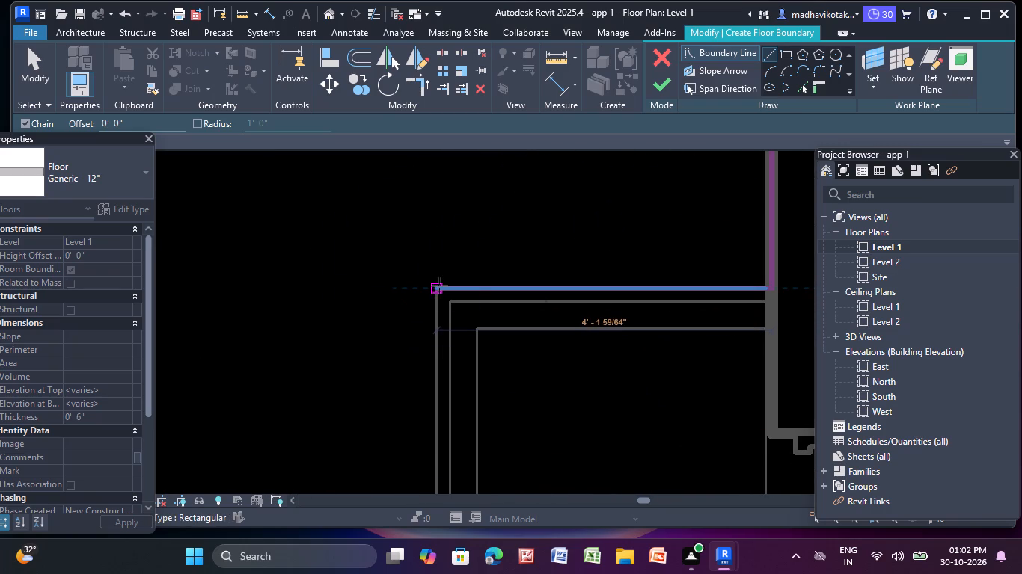
click(439, 286)
scroll(447, 351, down, 3)
middle_drag(444, 355, 424, 88)
scroll(451, 362, down, 2)
middle_drag(452, 365, 467, 184)
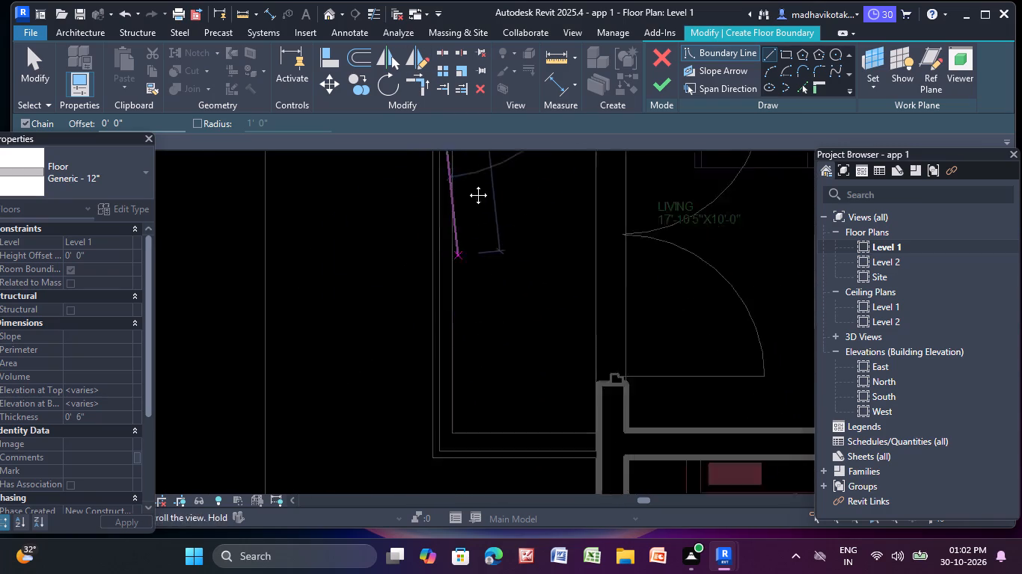
middle_drag(467, 184, 492, 88)
scroll(497, 83, down, 1)
middle_drag(507, 307, 447, 397)
scroll(434, 372, up, 3)
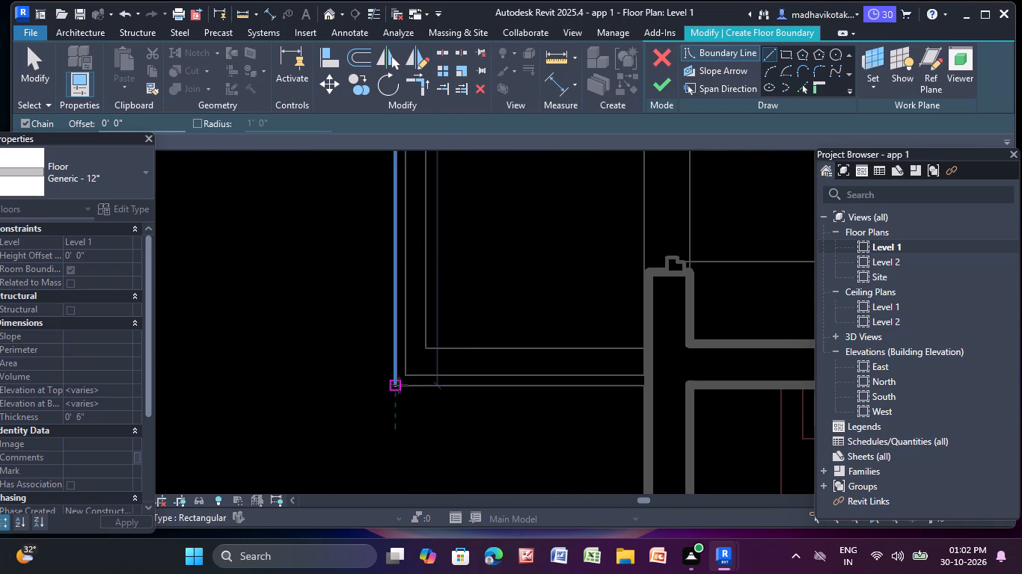
click(393, 389)
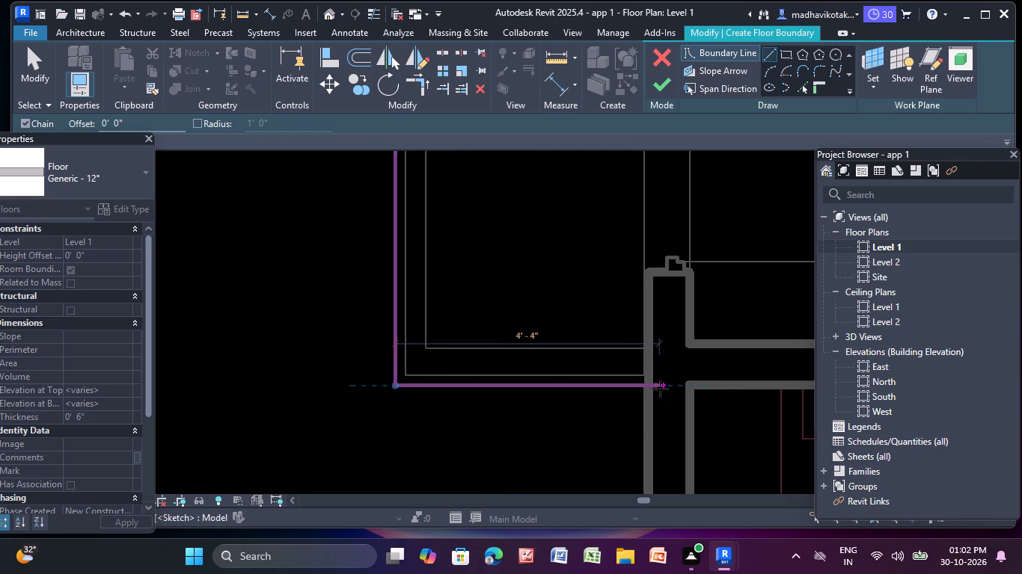
click(648, 387)
Continue the floor boundary down the west wall and around the southwest bedroom balcony, with a south edge about 4'-6" long, to the wall corner.
scroll(650, 399, down, 4)
middle_drag(649, 401, 621, 339)
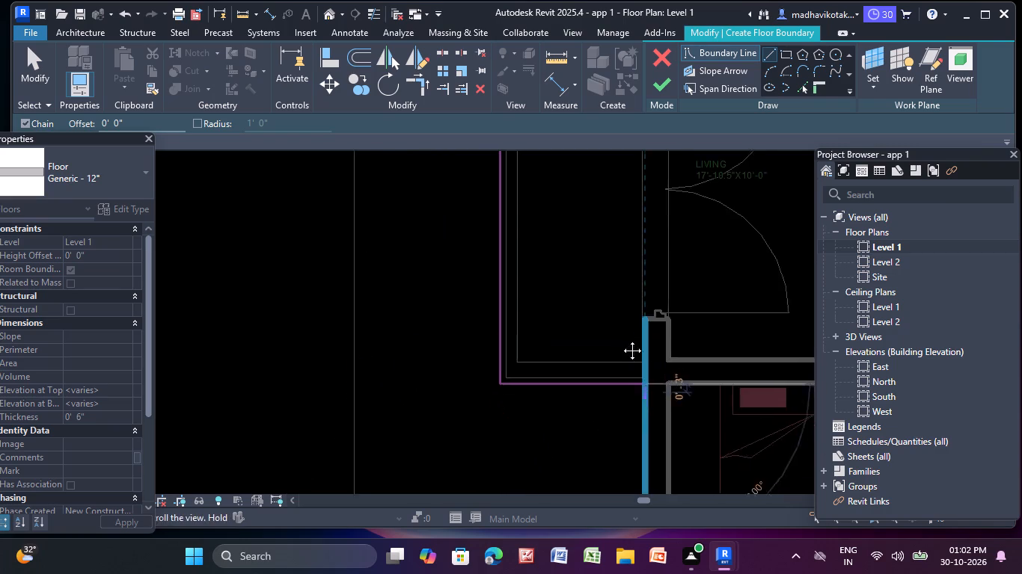
middle_drag(621, 339, 527, 81)
scroll(531, 273, up, 4)
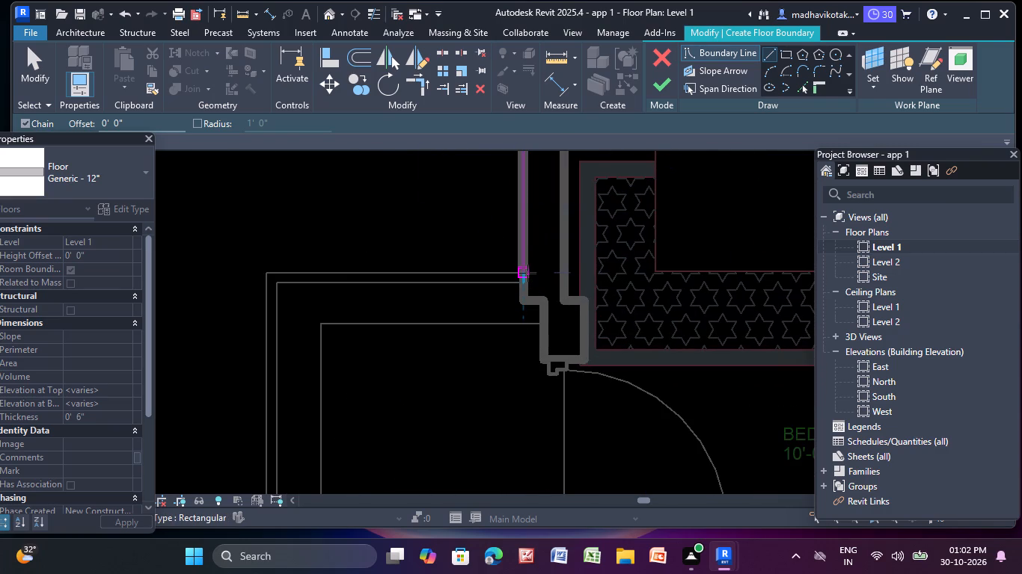
click(524, 273)
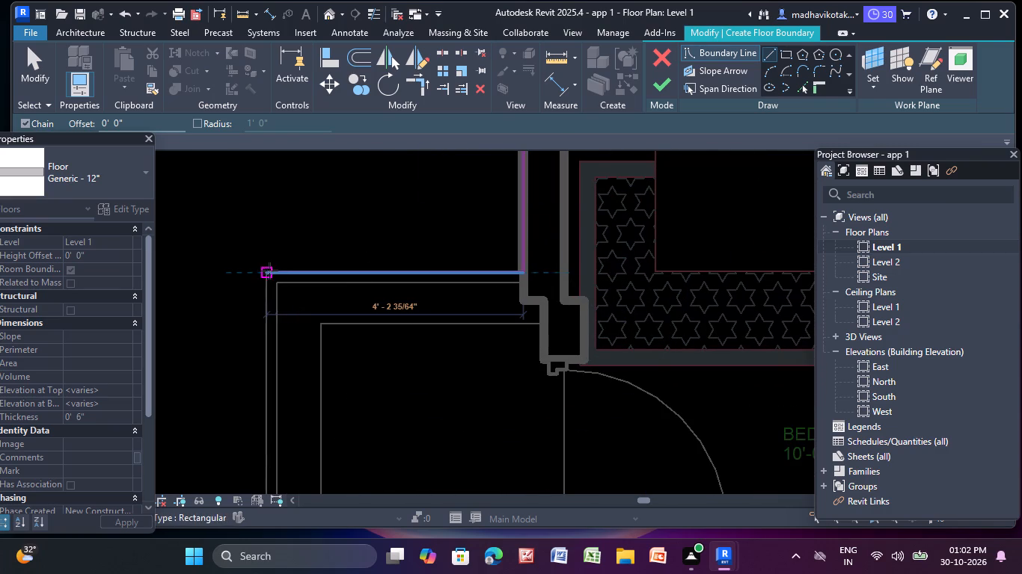
click(266, 271)
scroll(280, 311, down, 3)
middle_drag(281, 320, 307, 102)
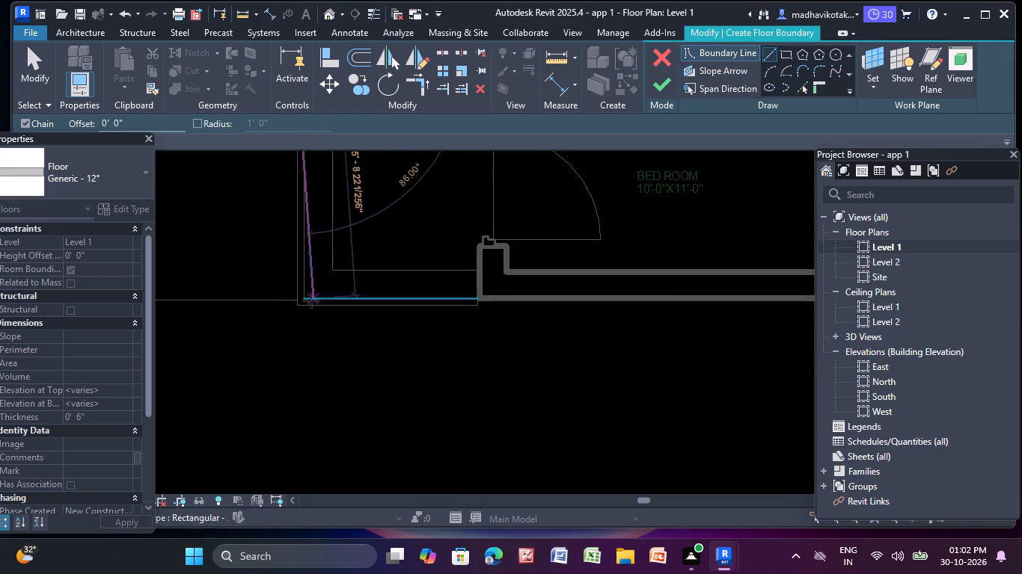
scroll(297, 307, up, 4)
click(297, 307)
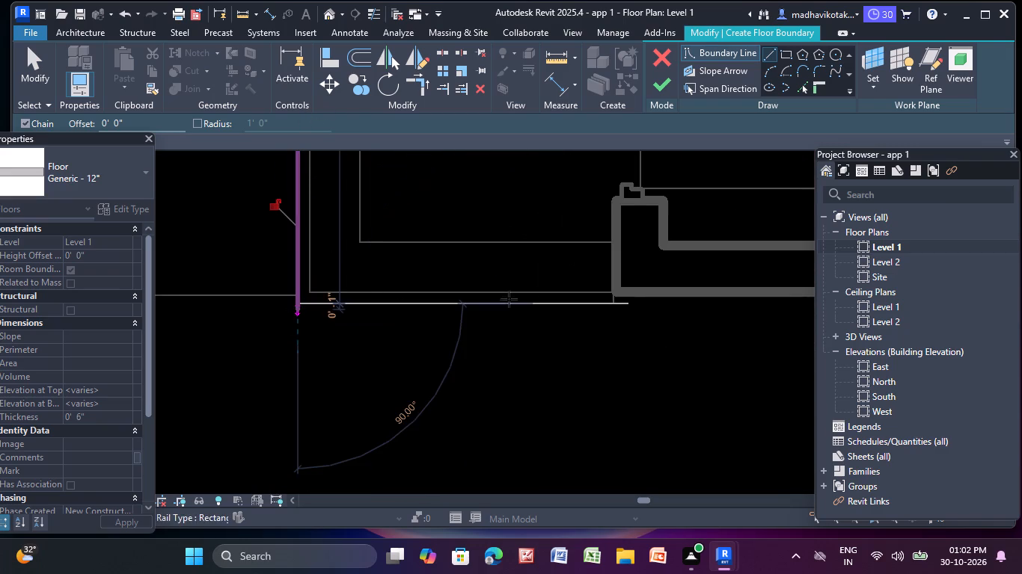
click(618, 303)
click(615, 287)
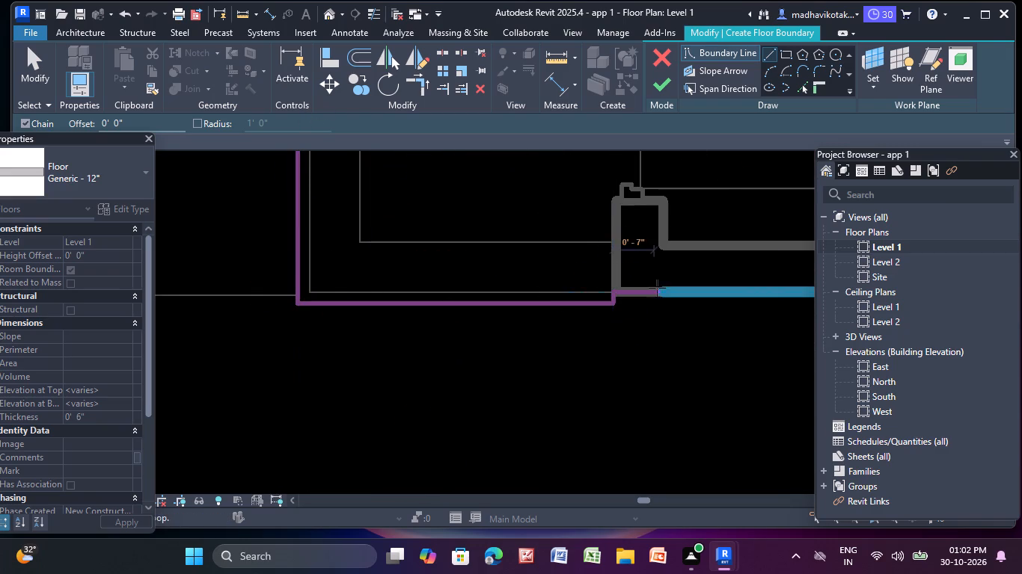
Run the floor boundary along the south wall past the bedroom and toilet to the south balcony's outer west edge.
scroll(658, 289, down, 3)
middle_drag(660, 291, 0, 302)
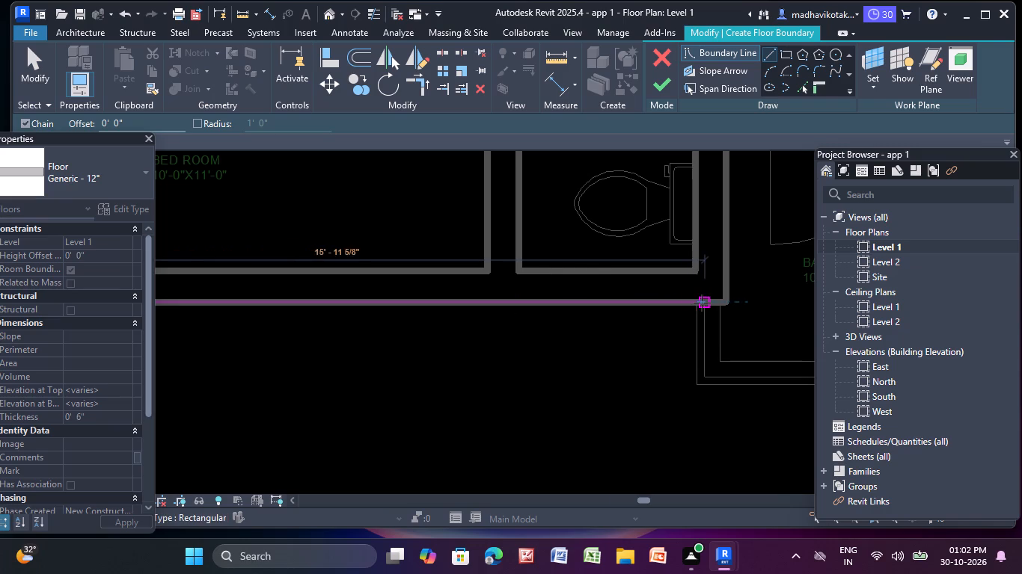
scroll(702, 303, up, 3)
middle_drag(694, 297, 510, 260)
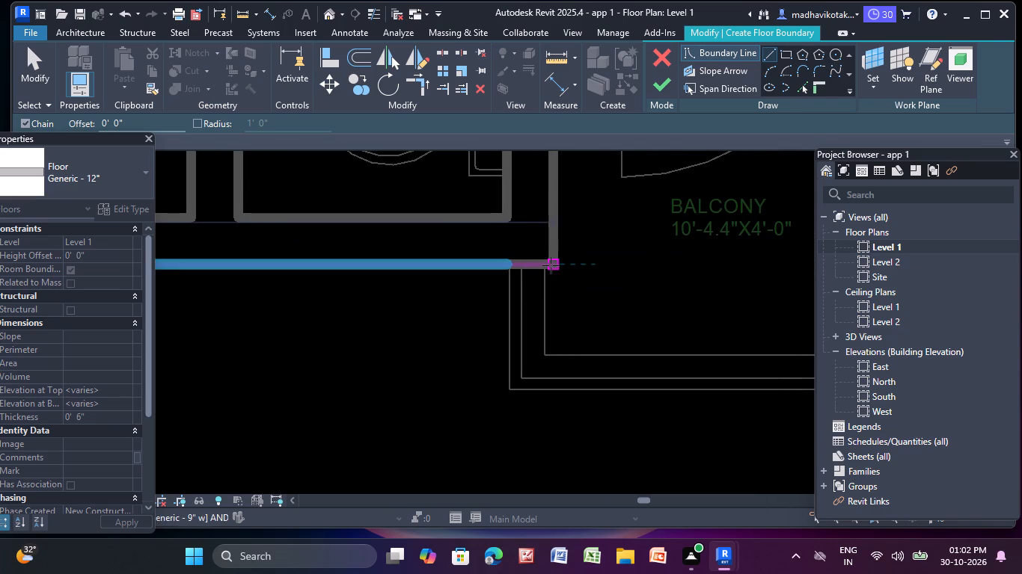
scroll(551, 265, down, 7)
middle_drag(551, 265, 366, 287)
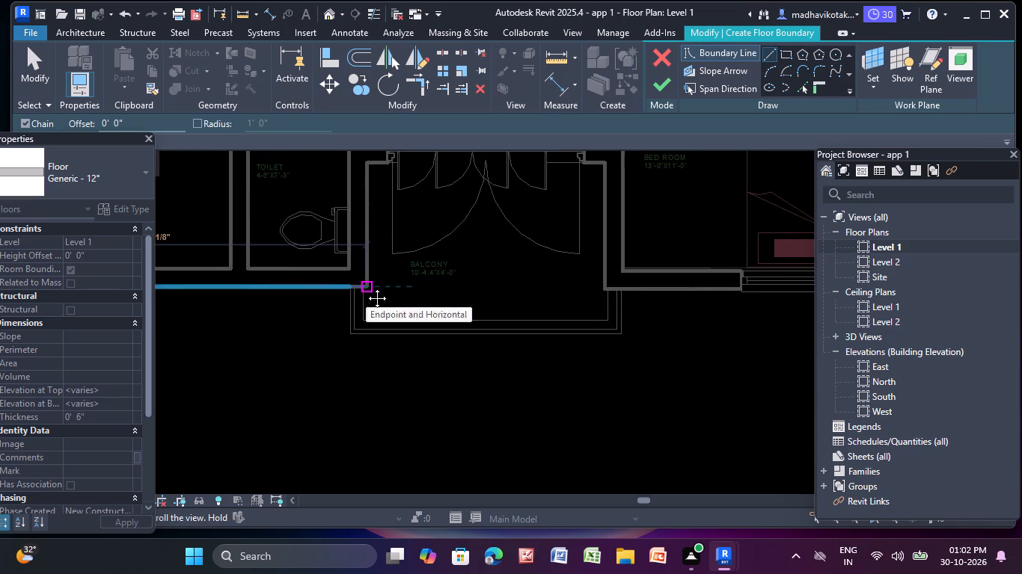
middle_drag(366, 287, 389, 284)
scroll(389, 284, up, 4)
click(363, 283)
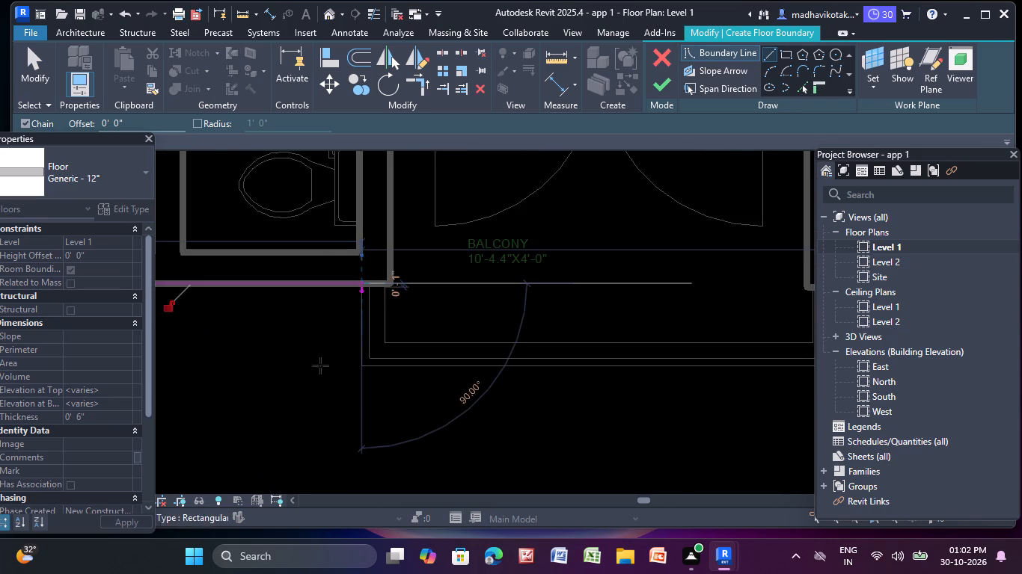
Trace the floor boundary around the south balcony's outer edge and back up to the south wall of the southeast bedroom.
click(367, 367)
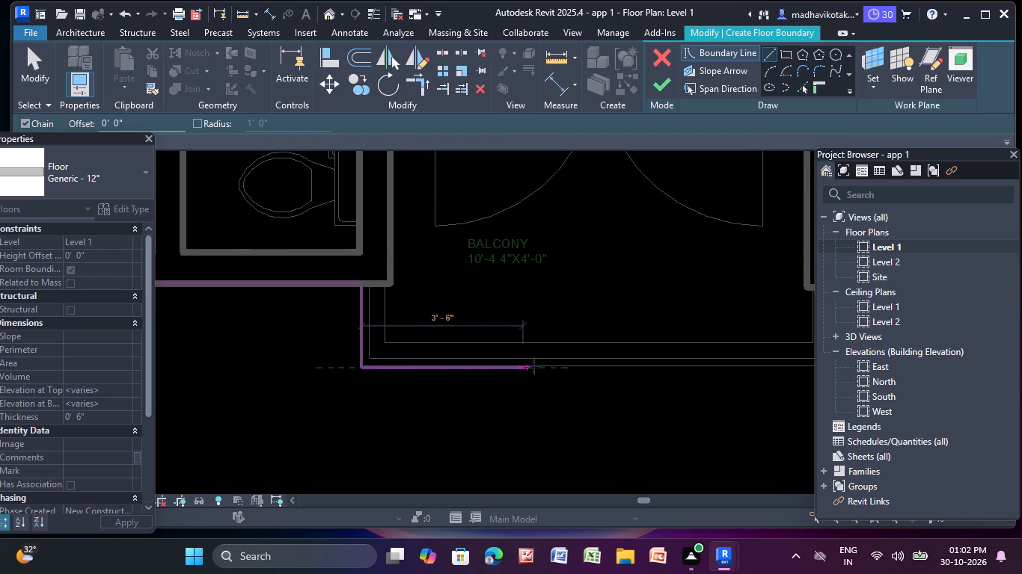
scroll(542, 365, down, 4)
middle_drag(548, 366, 223, 386)
scroll(394, 384, up, 4)
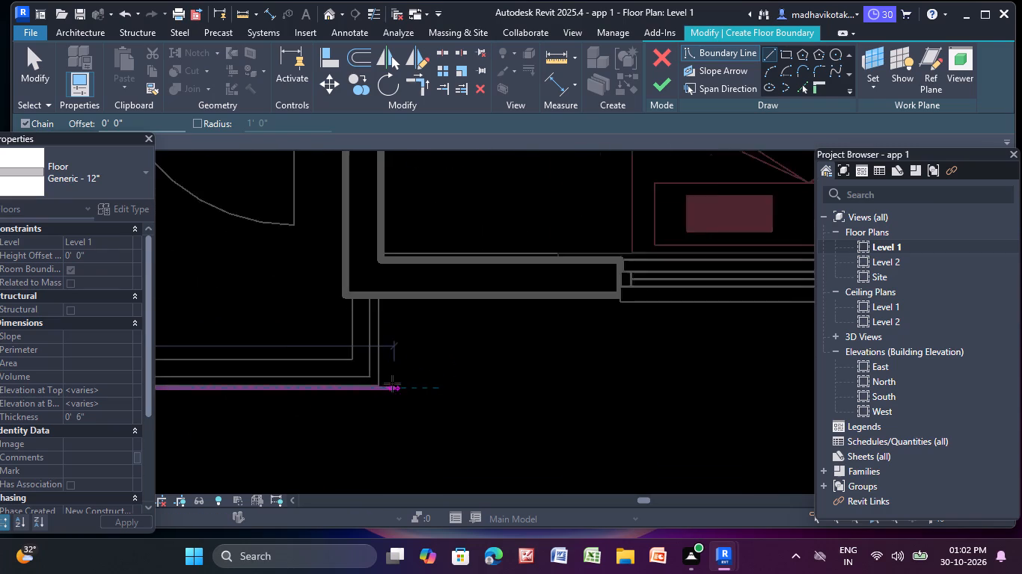
scroll(392, 383, up, 4)
click(373, 383)
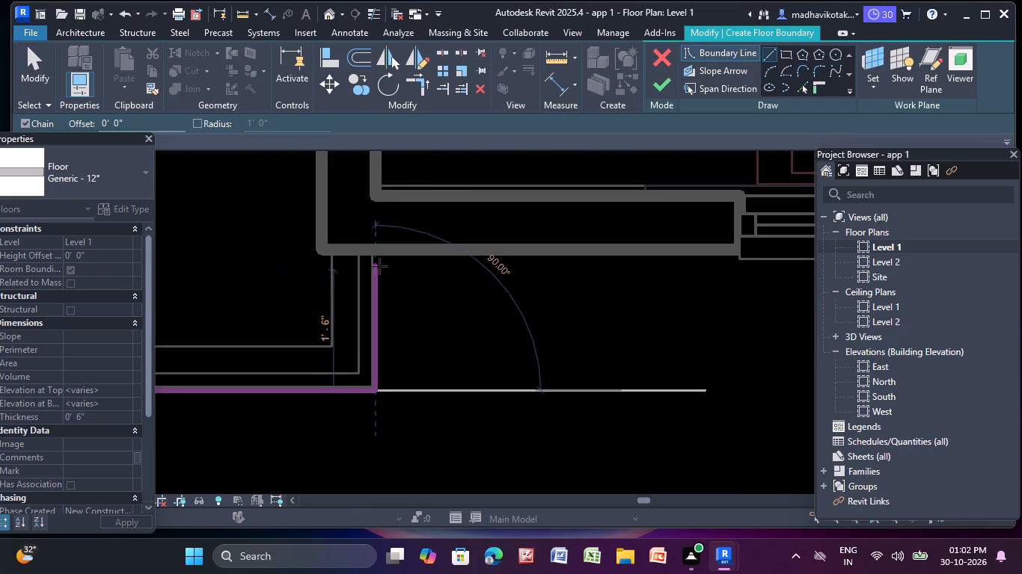
click(376, 249)
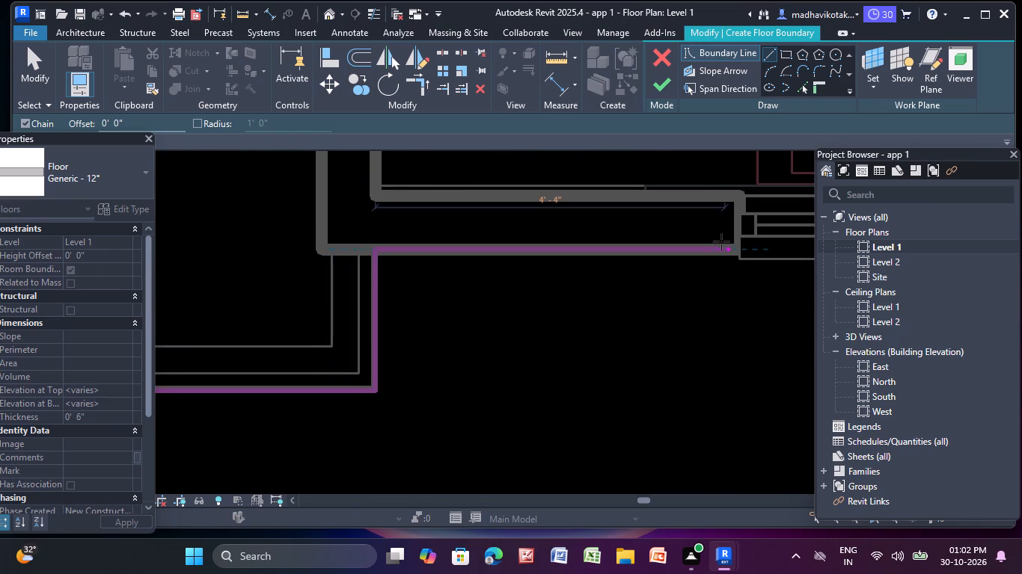
Continue the floor boundary along the southeast bedroom's south wall to the corner and about 16'-6" up the east wall to the service area jog.
scroll(732, 241, down, 4)
middle_drag(729, 246, 369, 326)
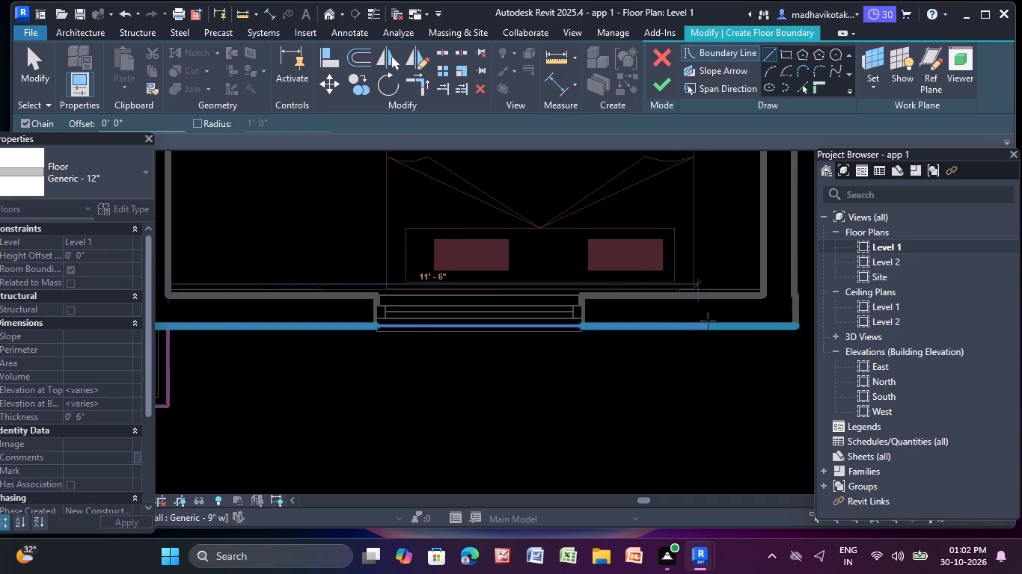
scroll(710, 320, down, 5)
middle_drag(712, 320, 473, 381)
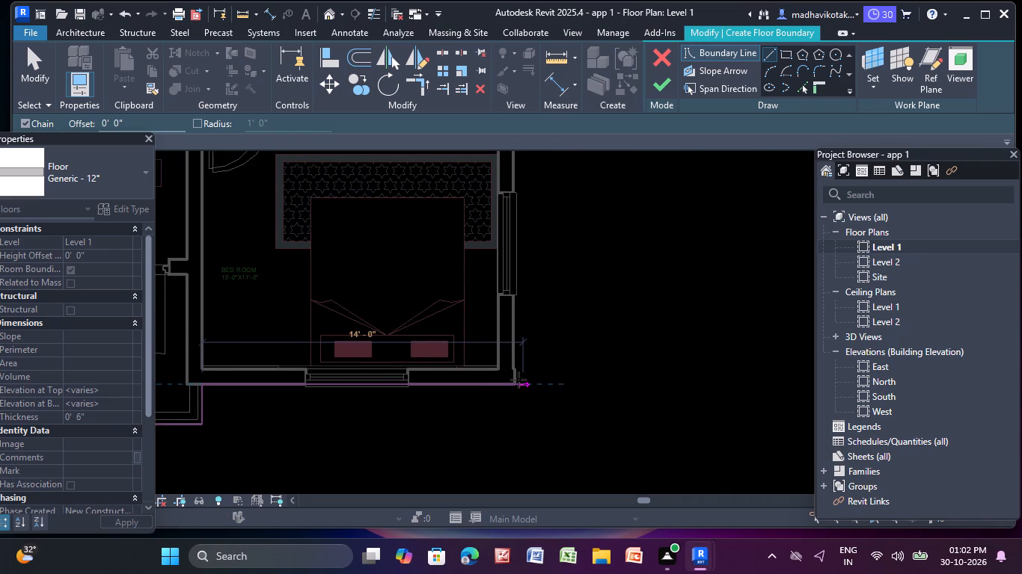
click(515, 382)
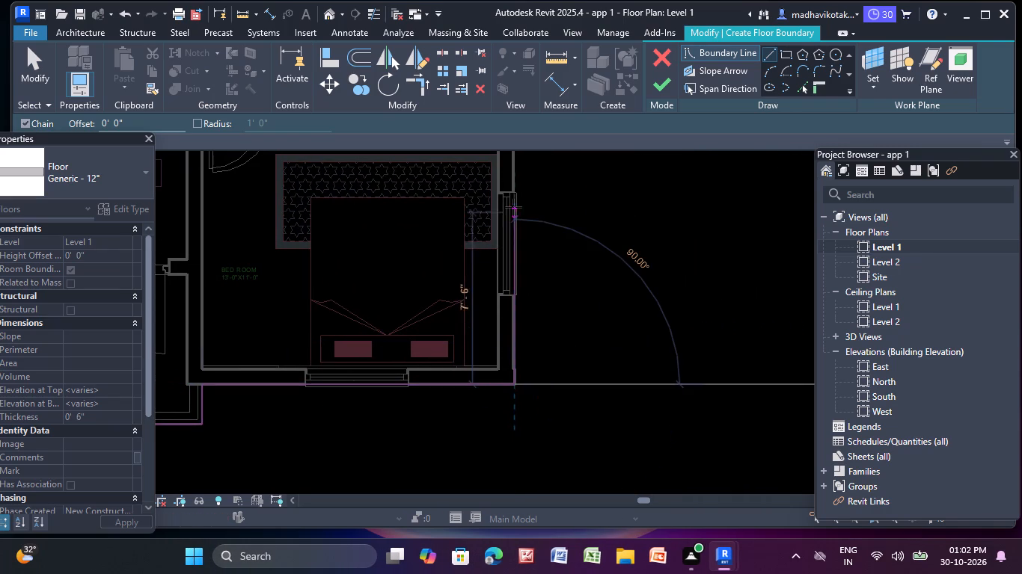
scroll(509, 192, down, 4)
middle_drag(509, 192, 527, 430)
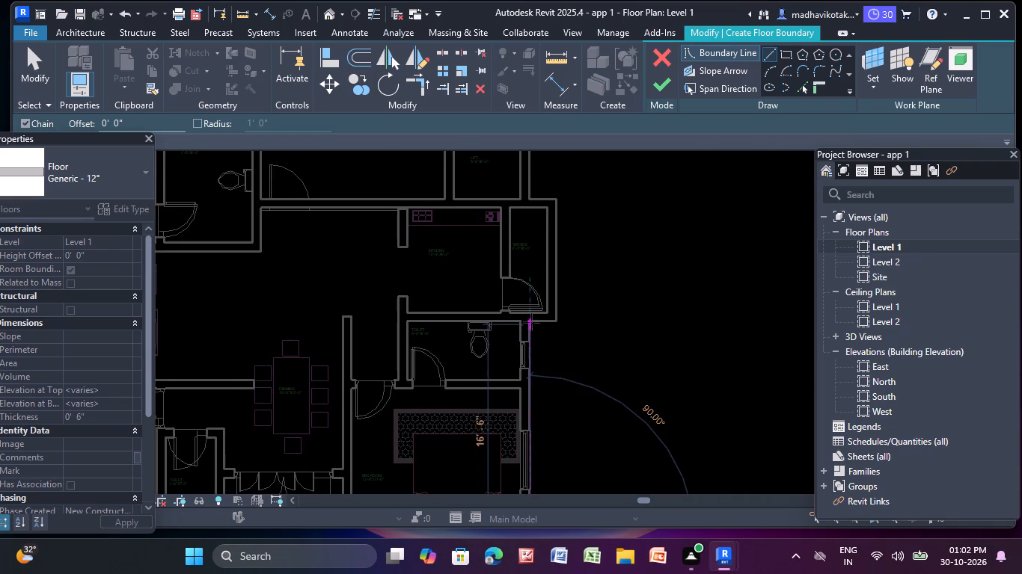
click(530, 320)
Restart the boundary line at the toilet wall corner and trace around the service area, projecting about 2'-0", to the lift's east wall.
scroll(558, 321, up, 9)
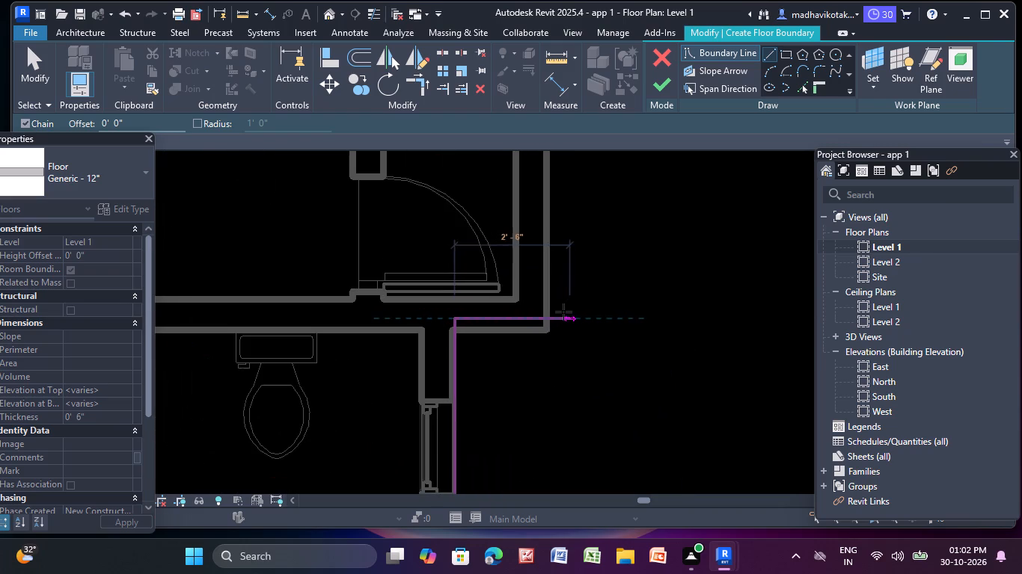
key(Escape)
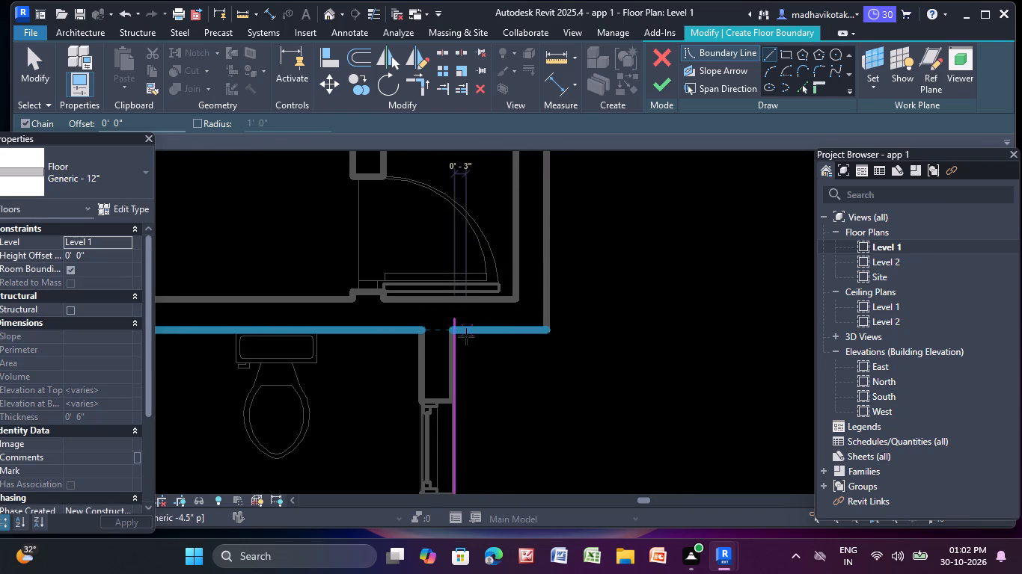
scroll(460, 336, up, 4)
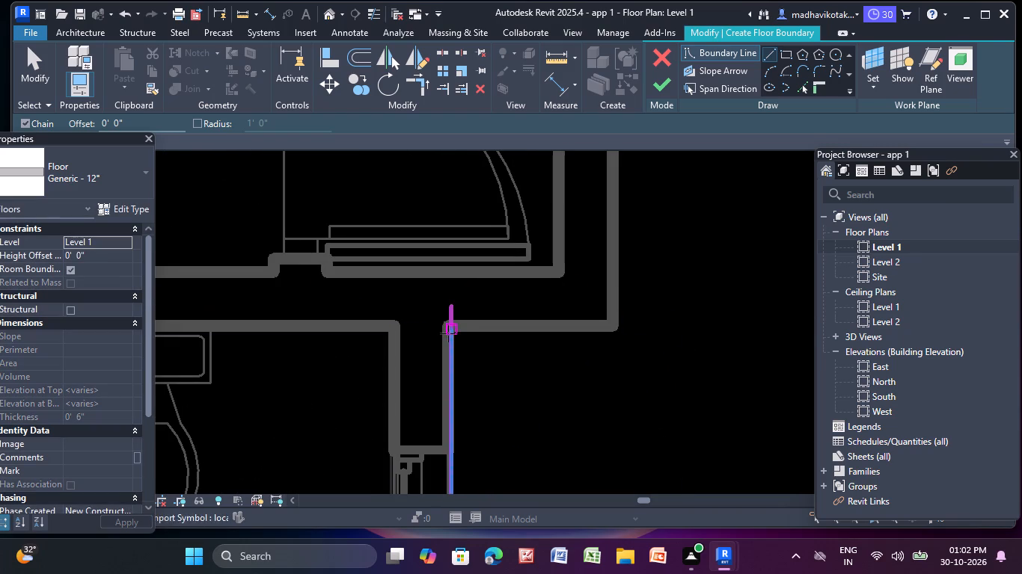
click(450, 327)
click(616, 327)
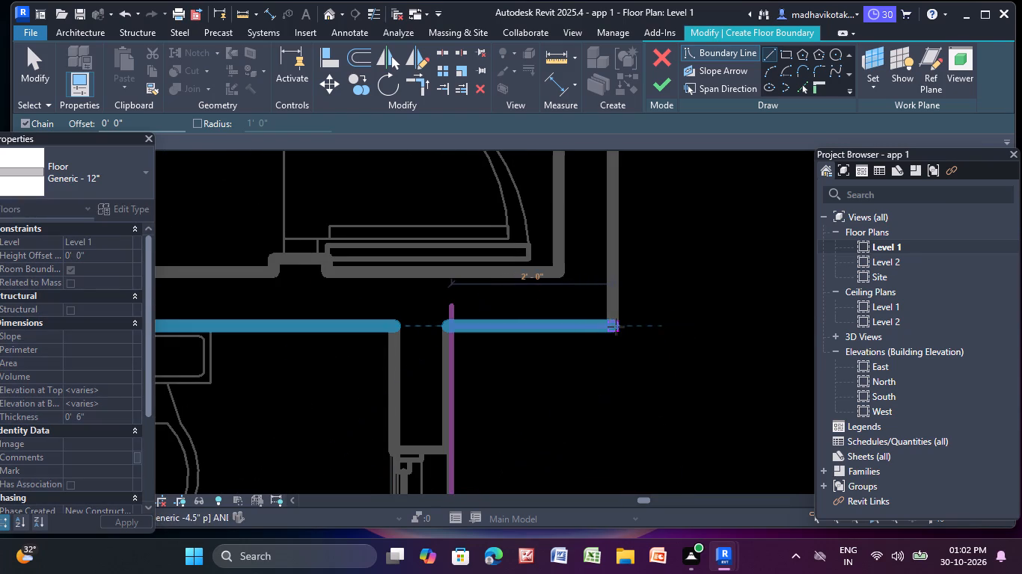
scroll(603, 235, down, 5)
middle_drag(603, 235, 584, 492)
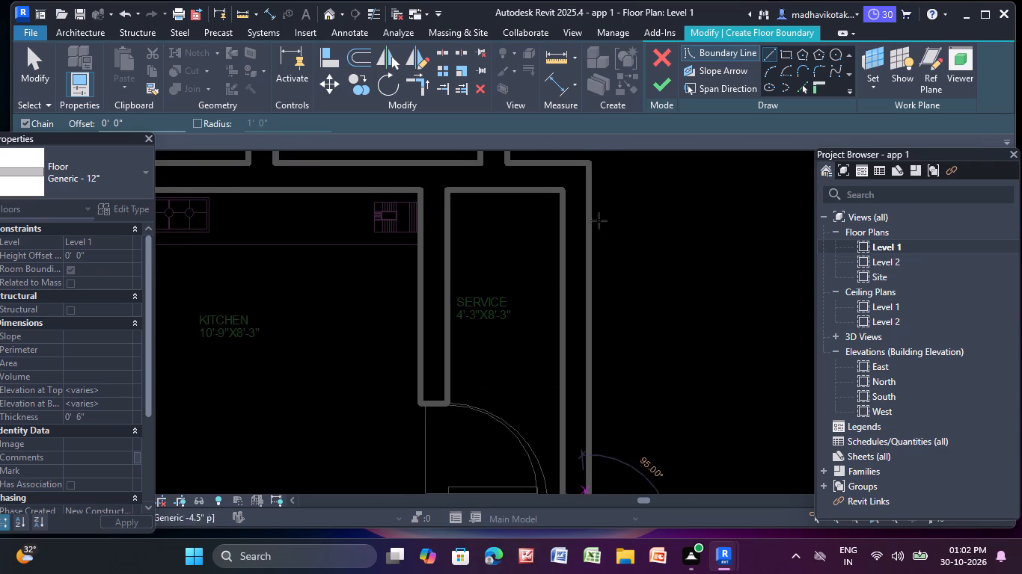
scroll(599, 212, down, 4)
middle_drag(599, 211, 610, 342)
scroll(612, 318, up, 4)
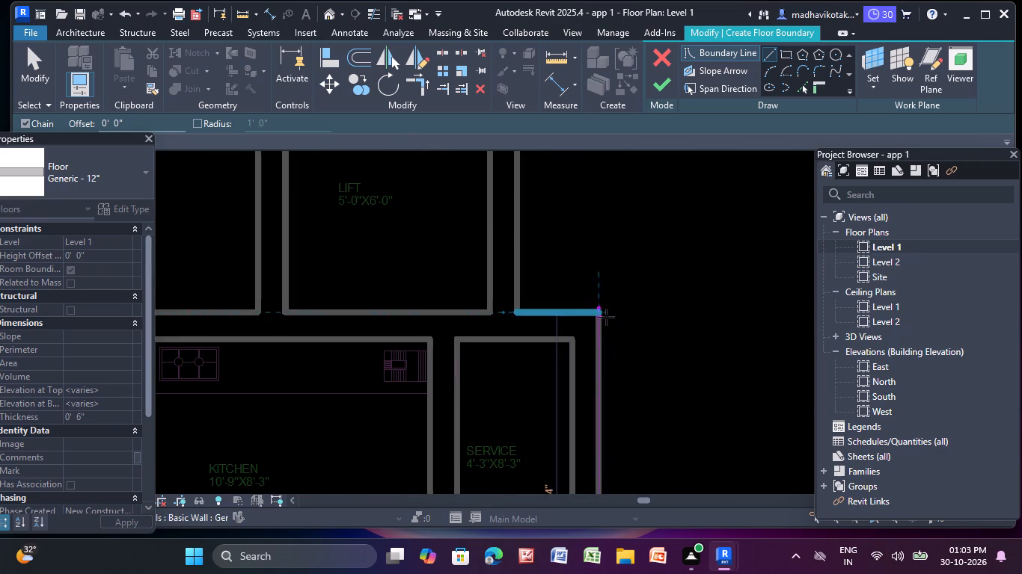
click(599, 314)
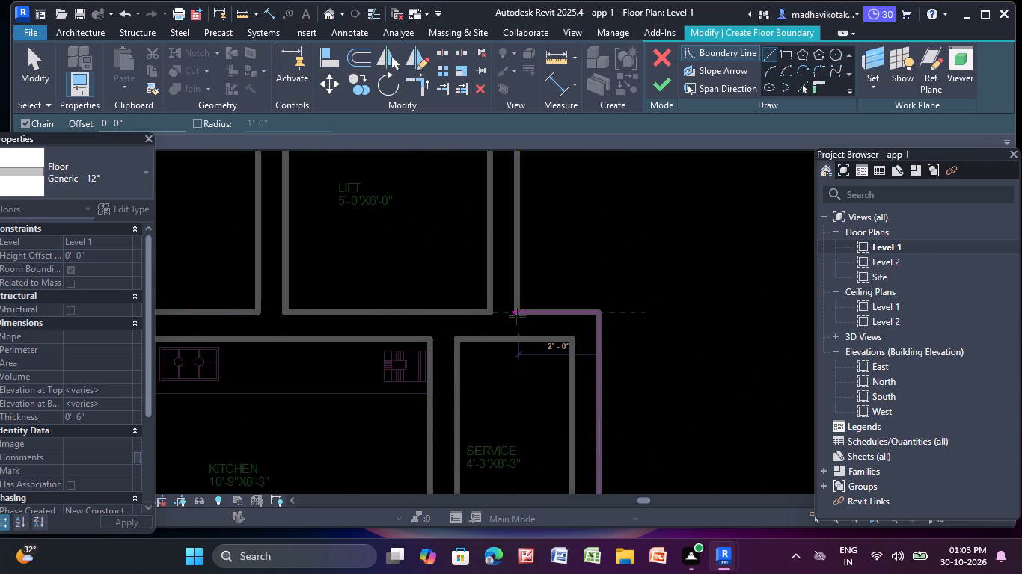
click(518, 310)
Run the floor boundary up the east wall past the lift and staircase to the master bedroom balcony's southern edge.
scroll(513, 249, down, 3)
middle_drag(512, 249, 454, 470)
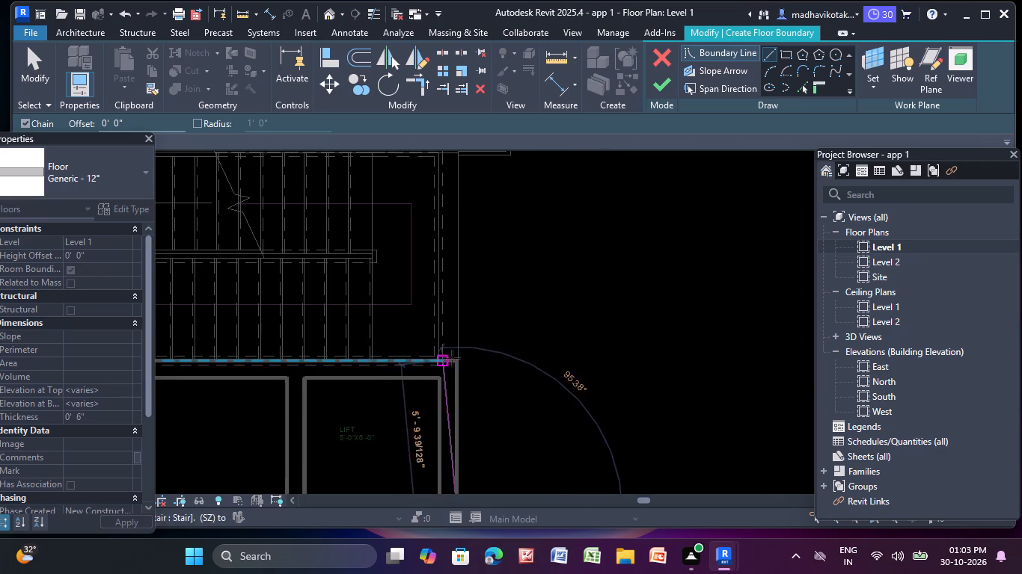
scroll(470, 274, down, 4)
middle_drag(470, 274, 484, 460)
scroll(474, 395, up, 2)
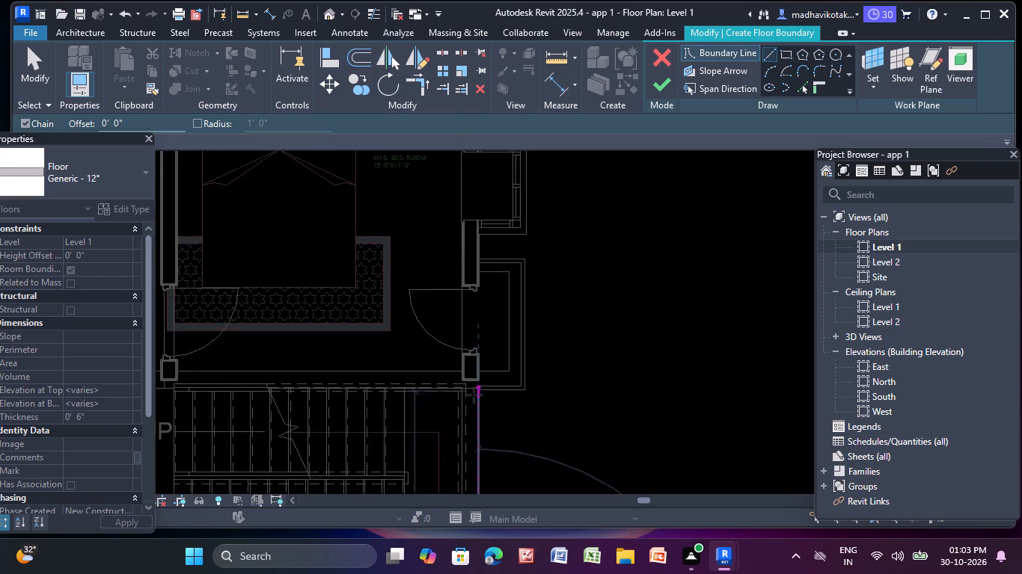
scroll(474, 395, up, 6)
click(487, 386)
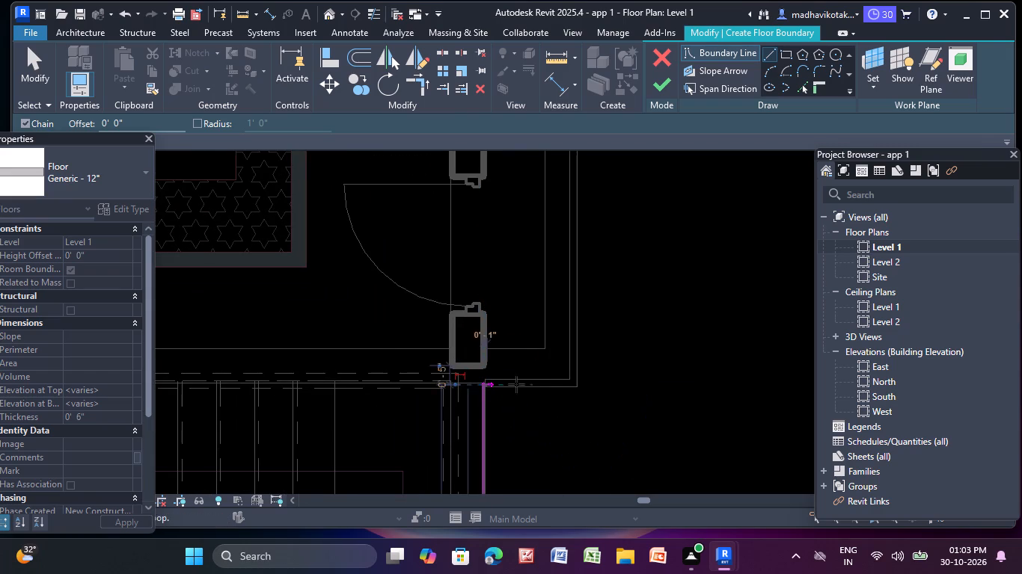
Trace the floor boundary around the master bedroom balcony's outer edge, about 2'-0 1/2" deep and 5'-8" long, back to the east wall.
click(580, 389)
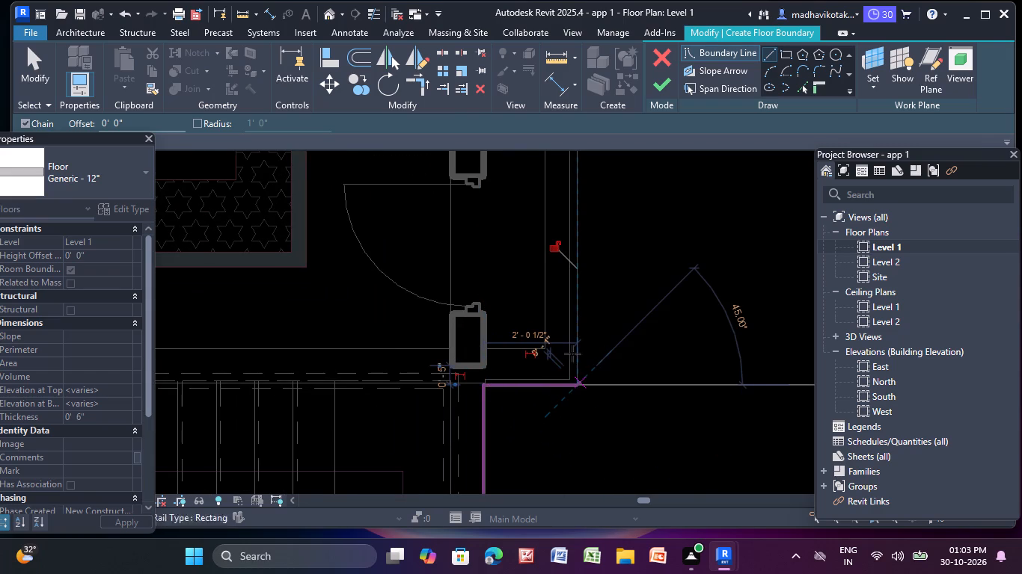
scroll(590, 220, down, 5)
middle_drag(581, 215, 588, 333)
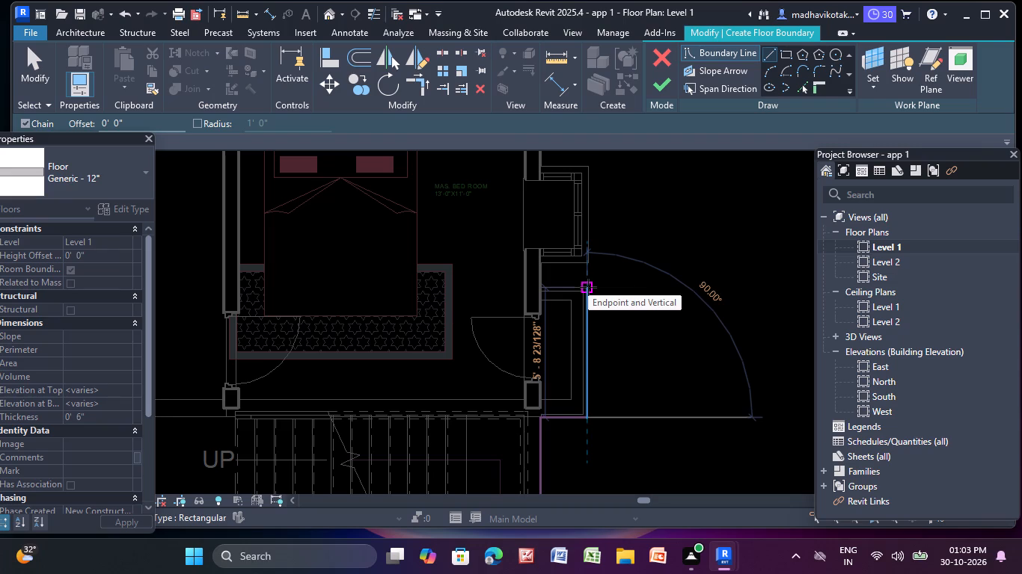
scroll(588, 287, up, 8)
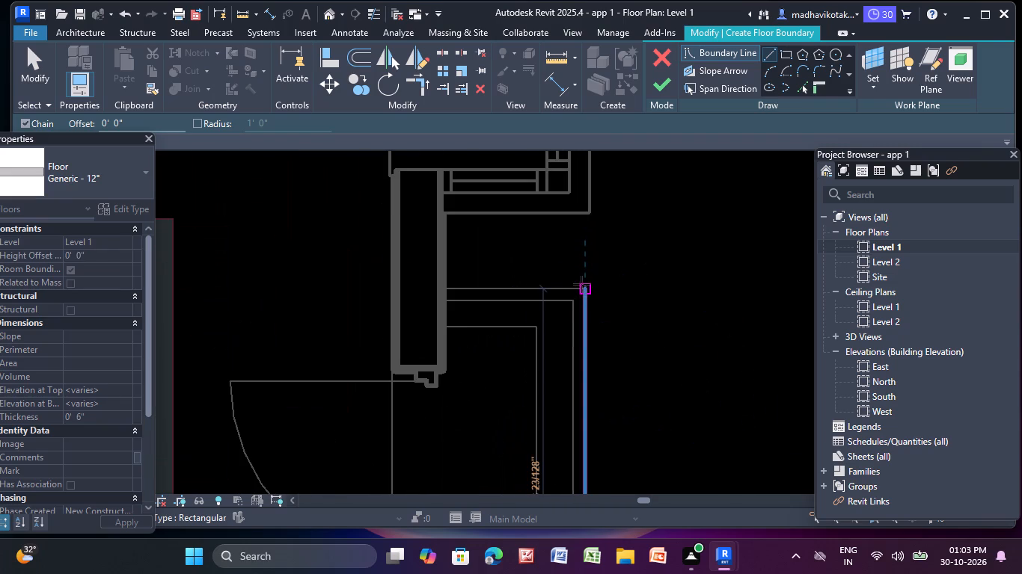
click(587, 288)
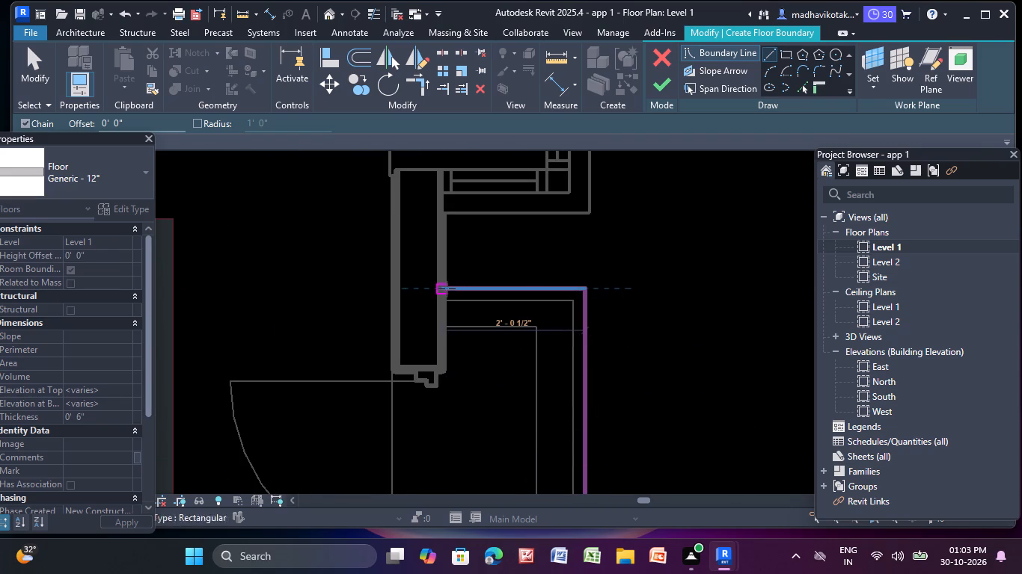
click(446, 288)
Continue the floor boundary about 1'-1" up the wall and around the master bedroom's bay window, about 2'-1" deep, back to the east wall.
scroll(441, 216, down, 2)
middle_drag(441, 216, 439, 316)
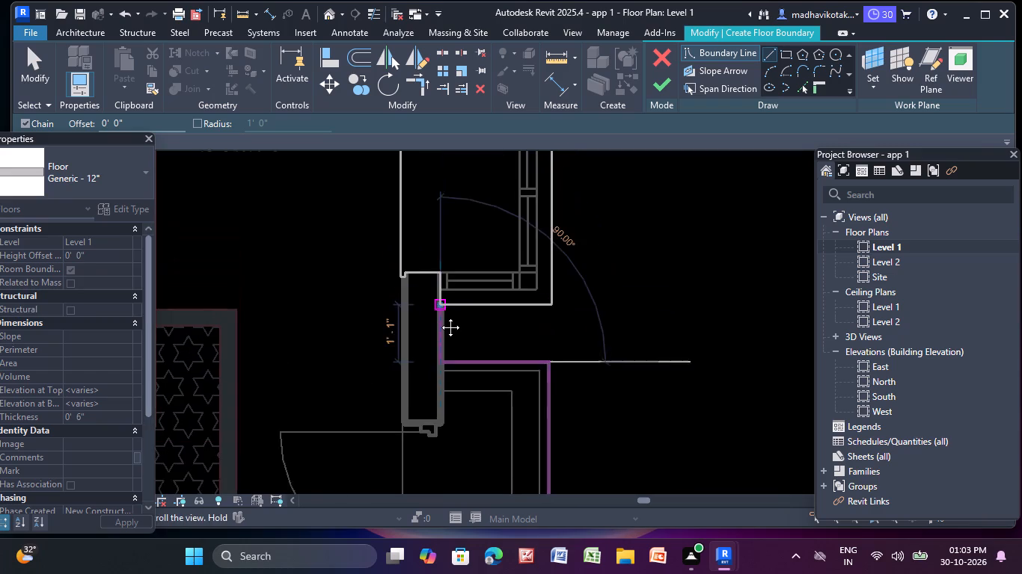
middle_drag(439, 316, 436, 331)
scroll(436, 331, up, 3)
click(438, 327)
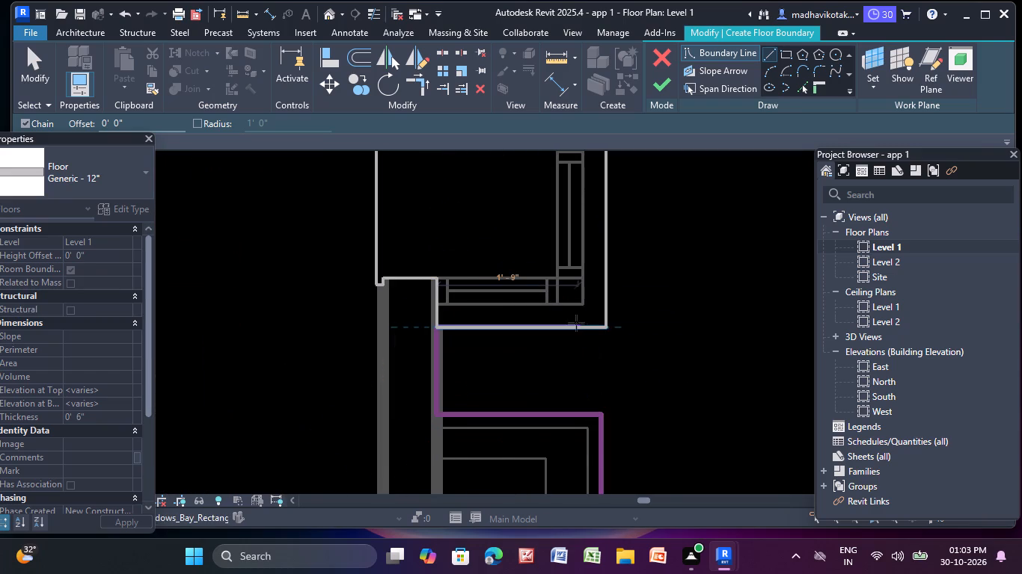
scroll(610, 324, up, 9)
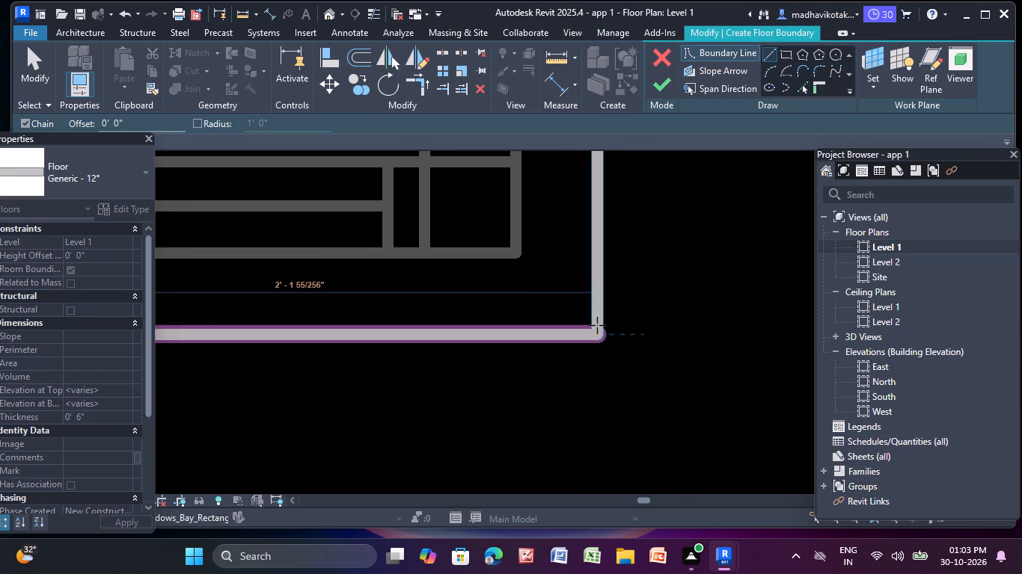
click(597, 325)
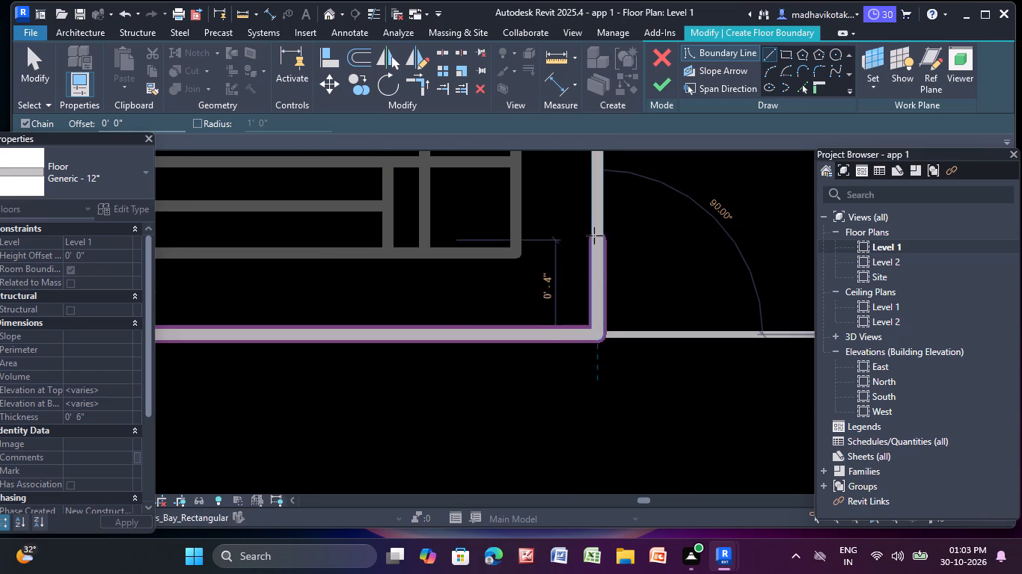
scroll(573, 204, down, 7)
middle_drag(589, 214, 540, 444)
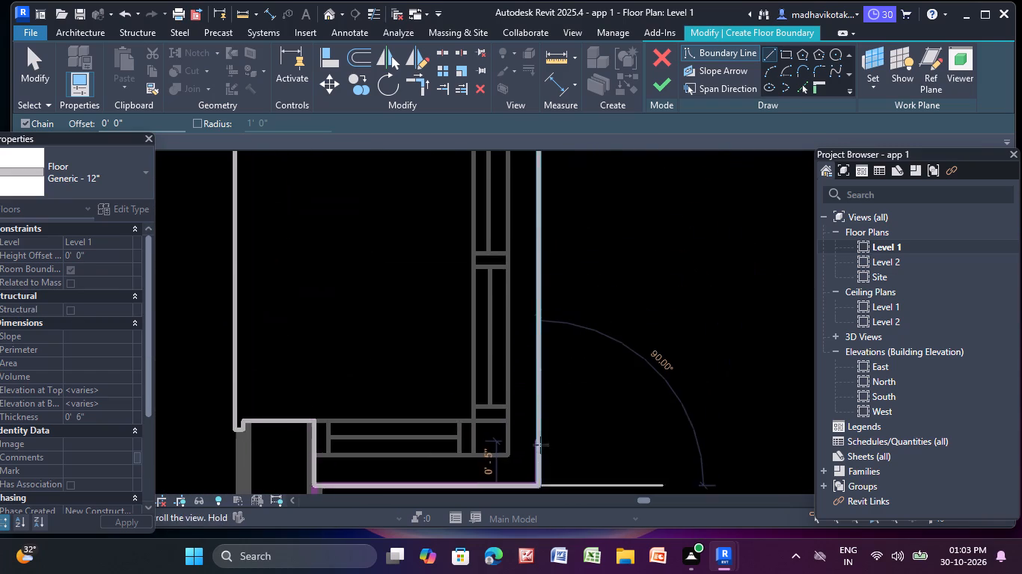
scroll(533, 196, down, 5)
middle_drag(535, 196, 494, 404)
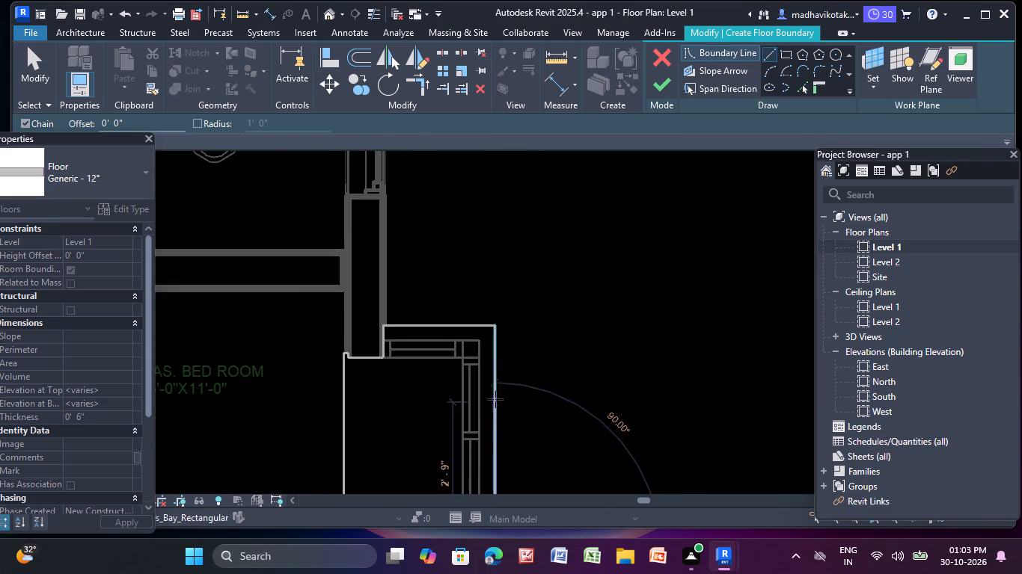
scroll(497, 325, up, 5)
click(494, 324)
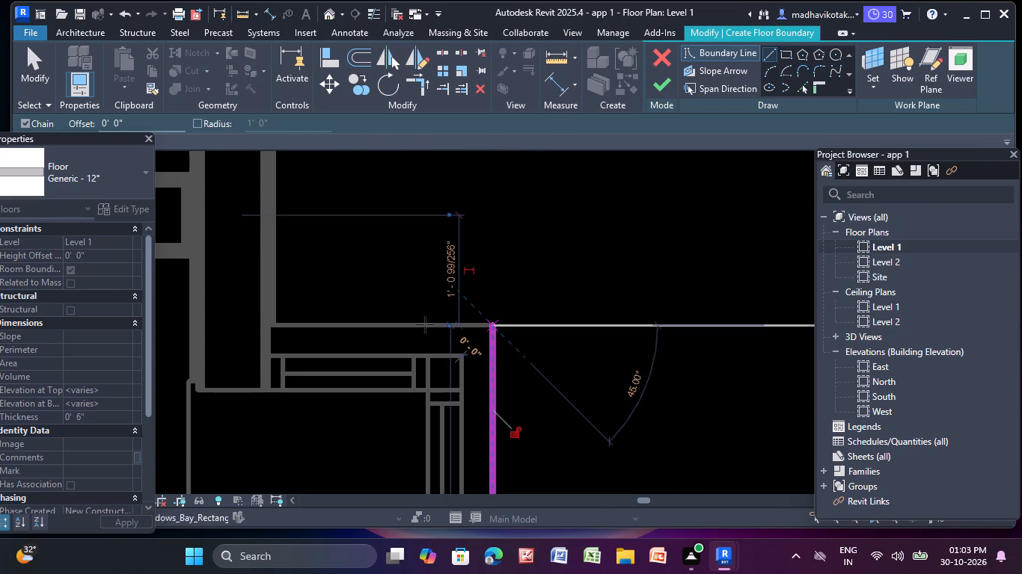
click(266, 325)
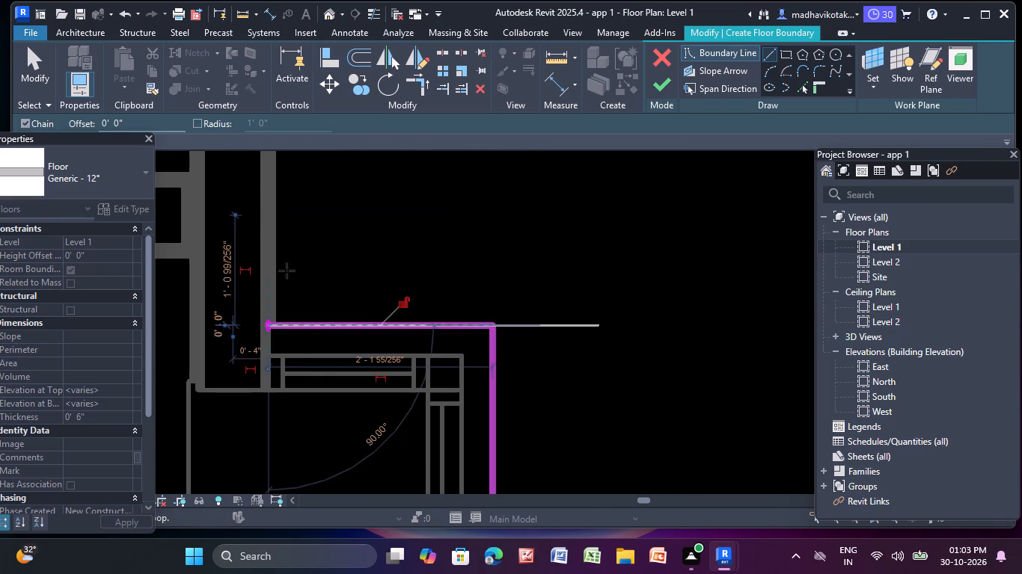
Run the floor boundary past the toilet, out about 2'-1", and about 9'-6" up the northern service area's east wall to its corner.
scroll(291, 235, down, 5)
middle_drag(291, 235, 485, 432)
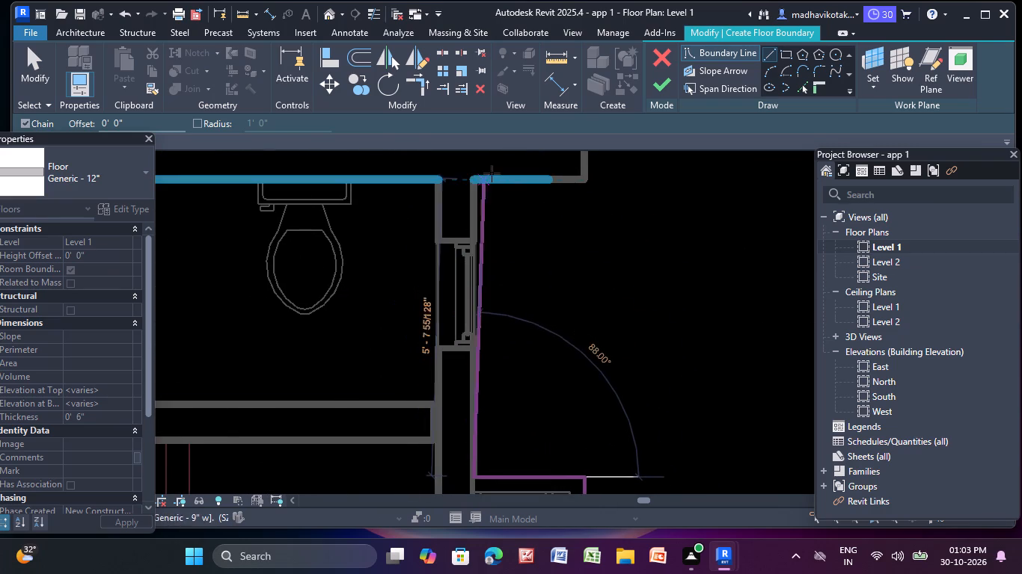
click(474, 178)
middle_drag(518, 210, 474, 362)
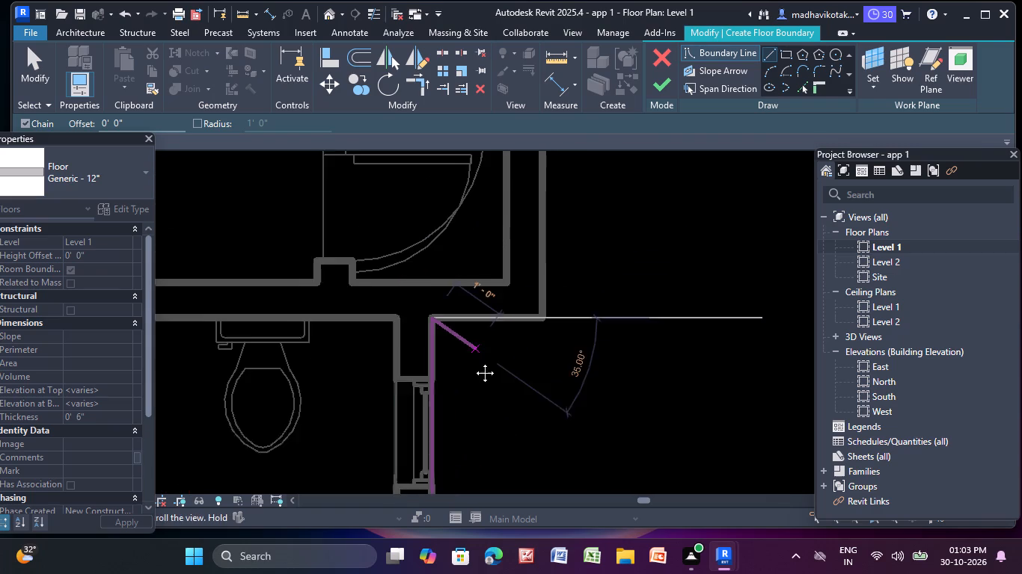
middle_drag(474, 362, 469, 373)
click(537, 338)
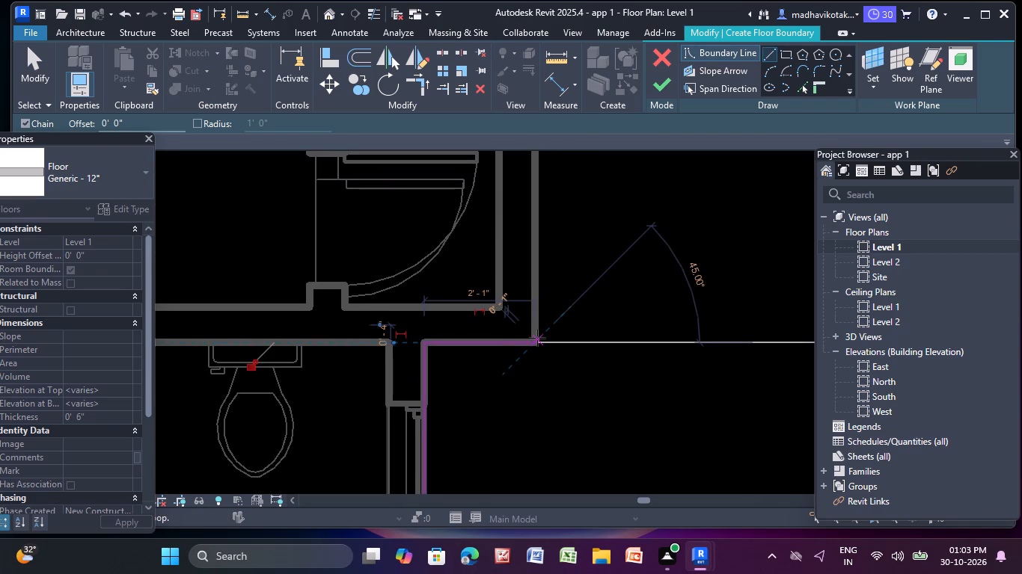
scroll(533, 221, down, 5)
middle_drag(533, 221, 512, 438)
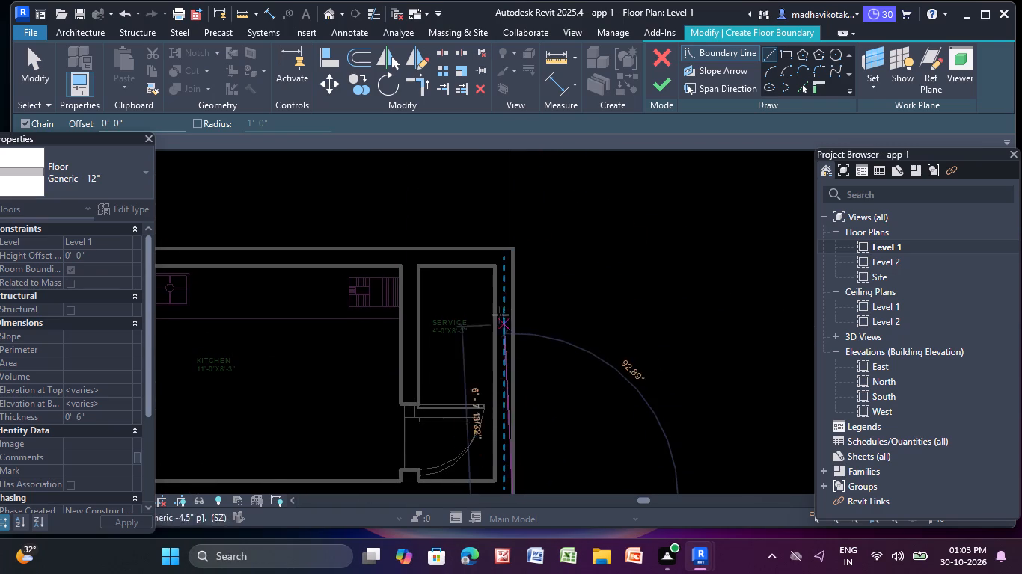
click(513, 246)
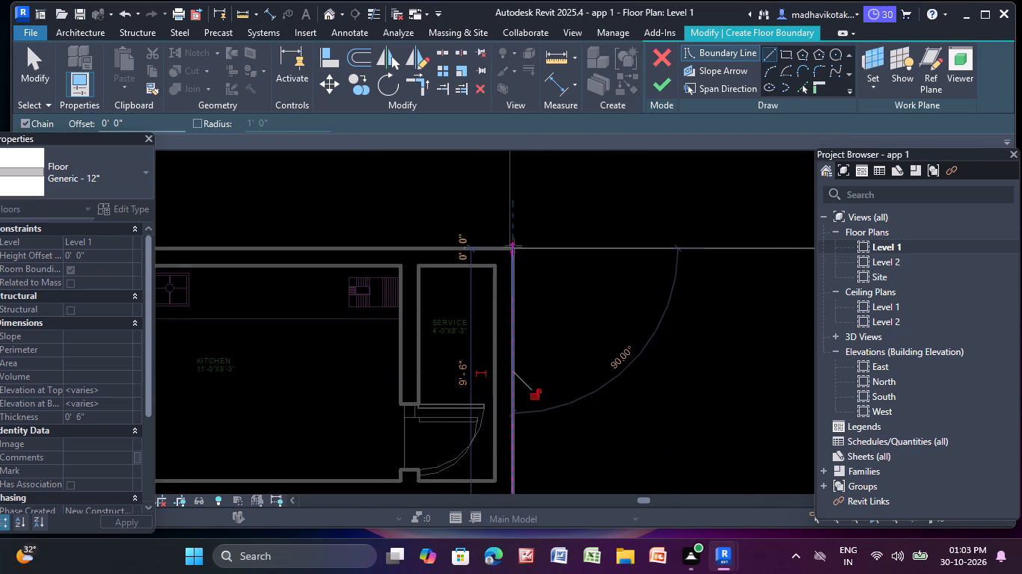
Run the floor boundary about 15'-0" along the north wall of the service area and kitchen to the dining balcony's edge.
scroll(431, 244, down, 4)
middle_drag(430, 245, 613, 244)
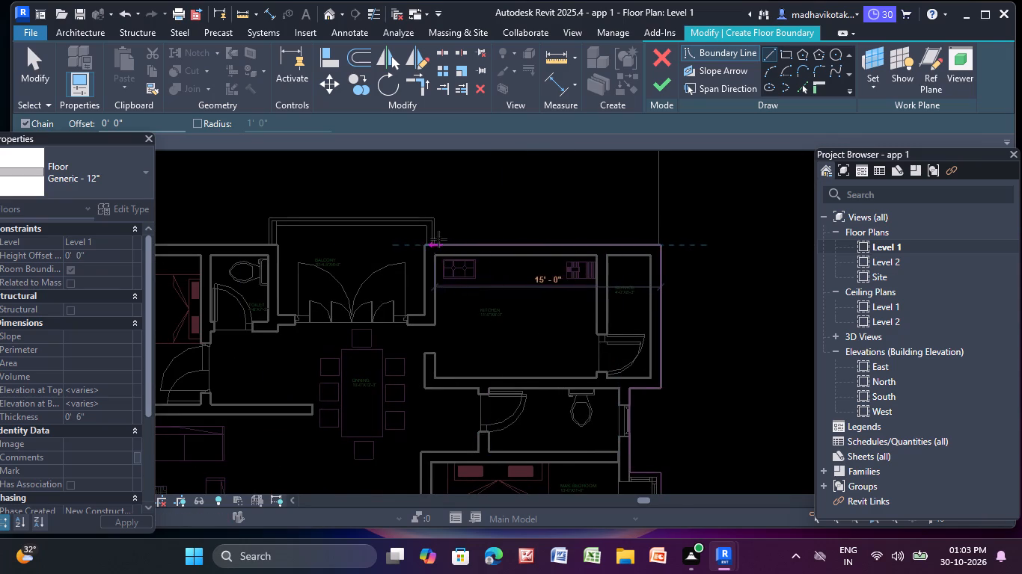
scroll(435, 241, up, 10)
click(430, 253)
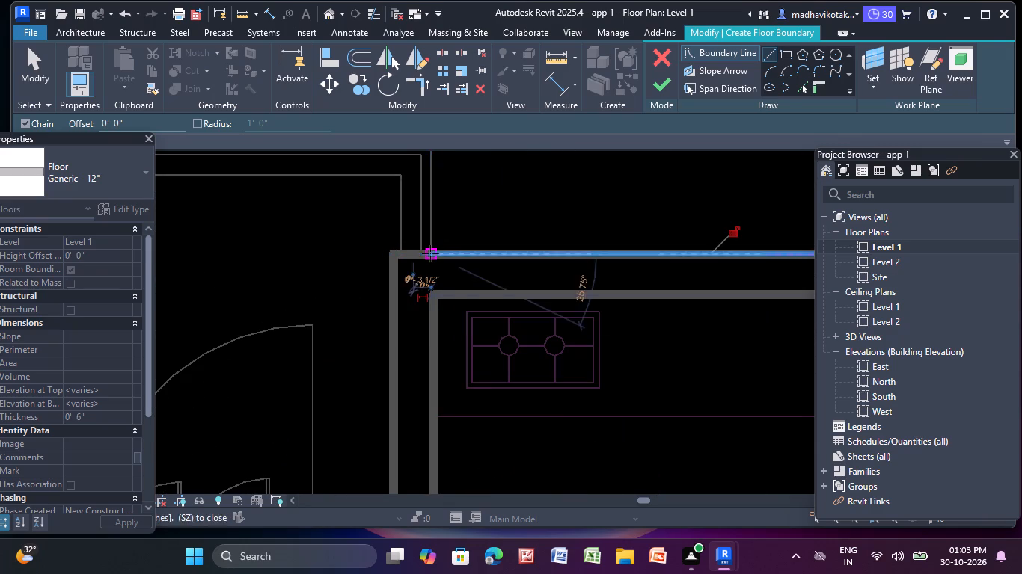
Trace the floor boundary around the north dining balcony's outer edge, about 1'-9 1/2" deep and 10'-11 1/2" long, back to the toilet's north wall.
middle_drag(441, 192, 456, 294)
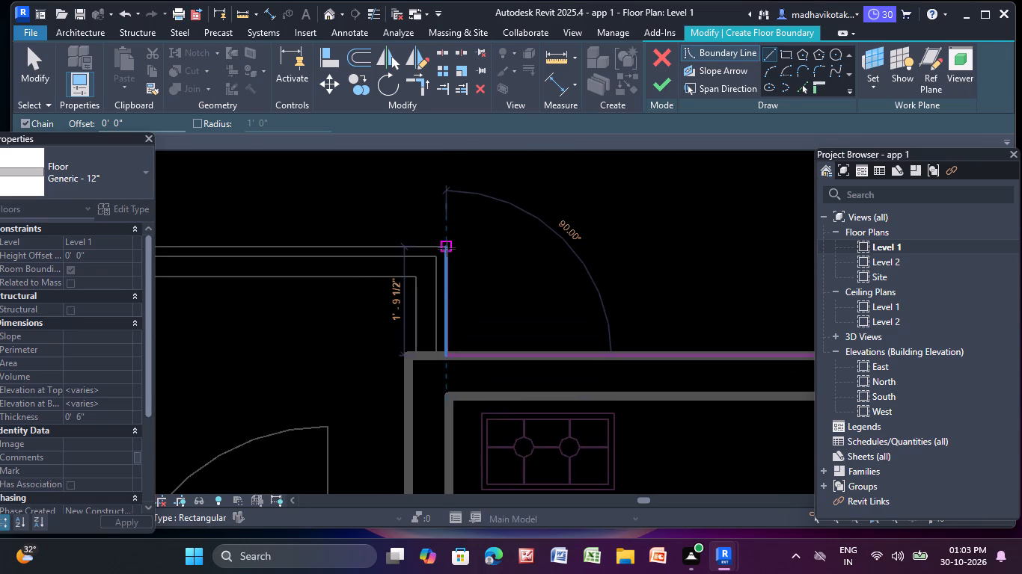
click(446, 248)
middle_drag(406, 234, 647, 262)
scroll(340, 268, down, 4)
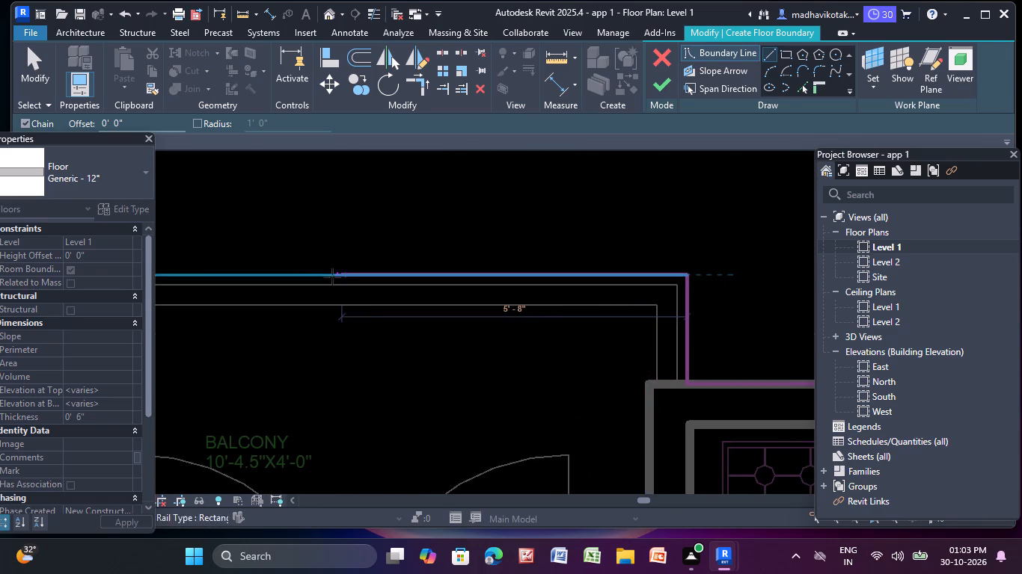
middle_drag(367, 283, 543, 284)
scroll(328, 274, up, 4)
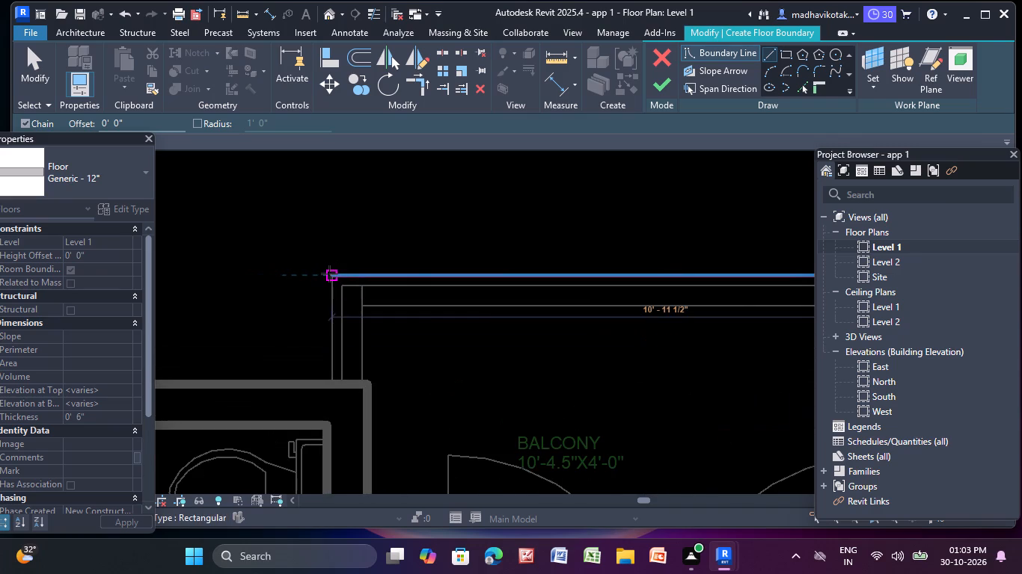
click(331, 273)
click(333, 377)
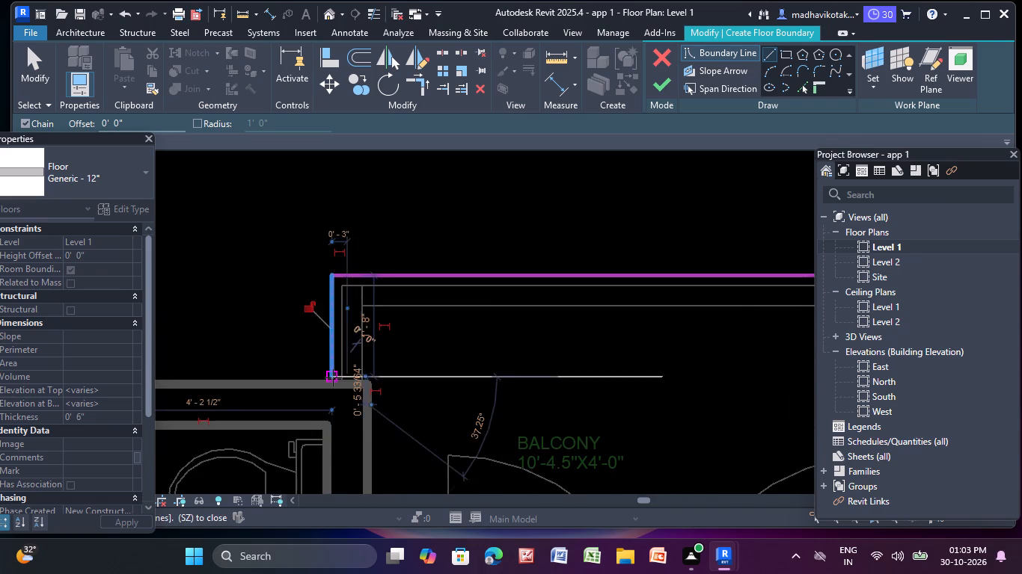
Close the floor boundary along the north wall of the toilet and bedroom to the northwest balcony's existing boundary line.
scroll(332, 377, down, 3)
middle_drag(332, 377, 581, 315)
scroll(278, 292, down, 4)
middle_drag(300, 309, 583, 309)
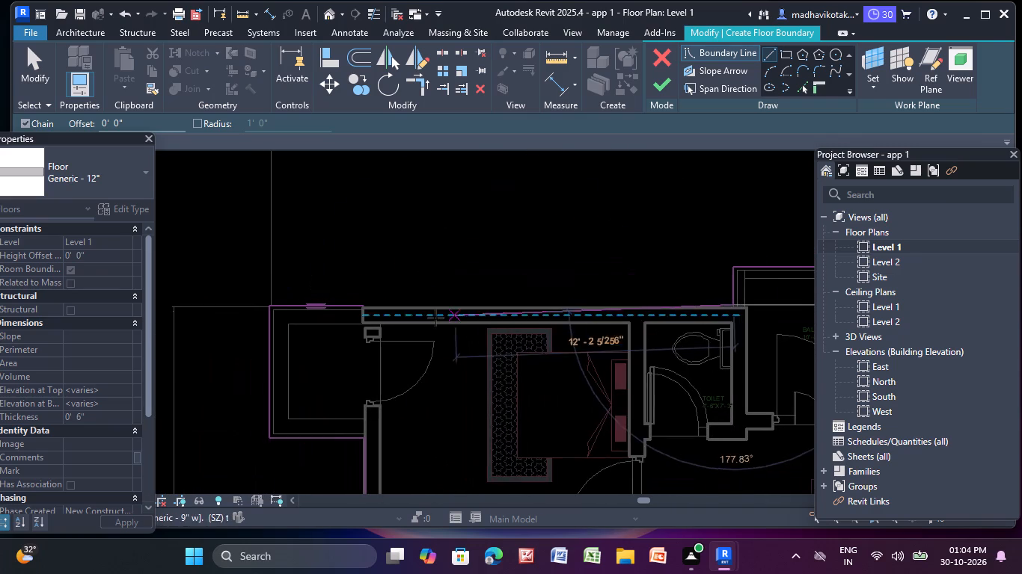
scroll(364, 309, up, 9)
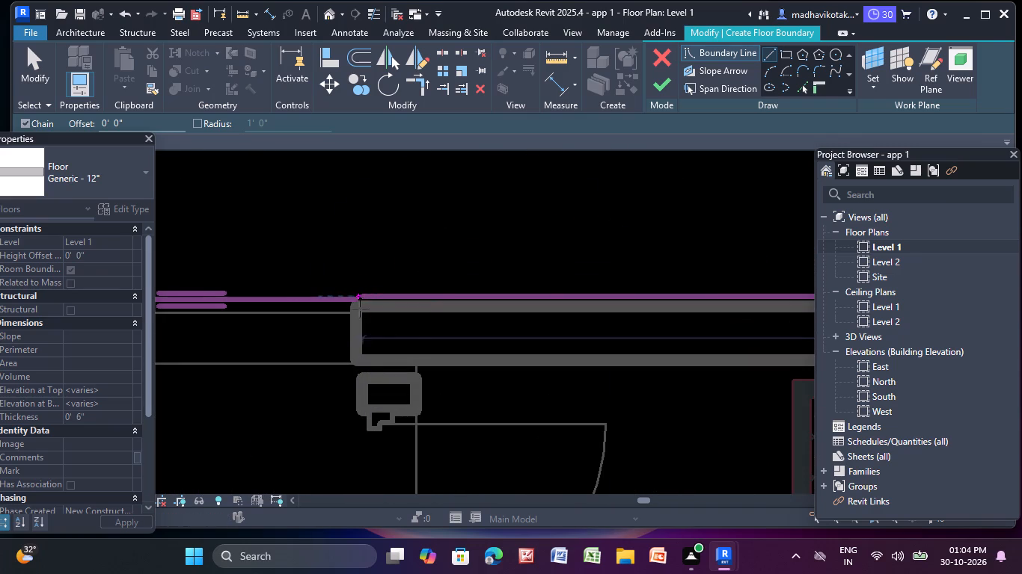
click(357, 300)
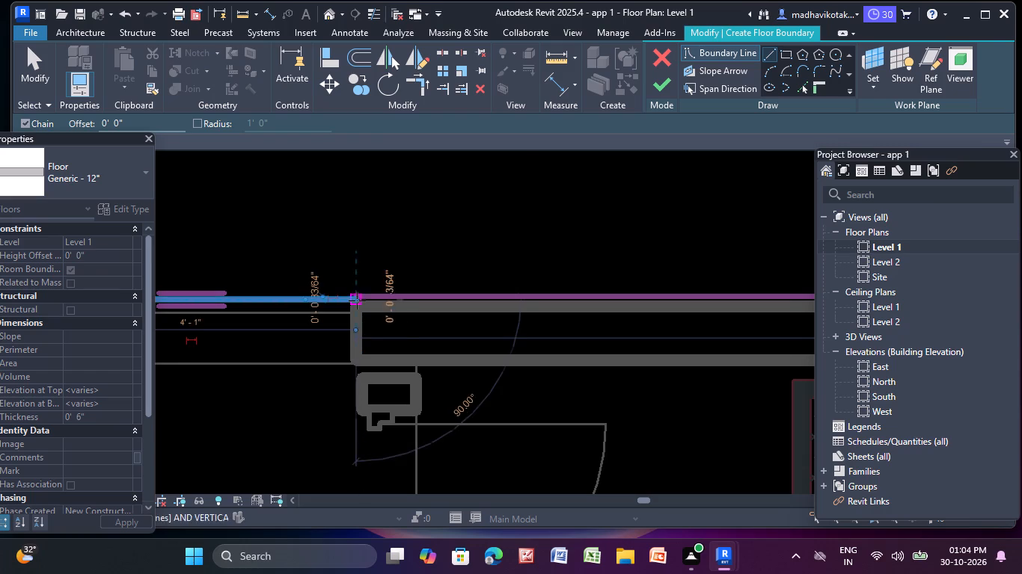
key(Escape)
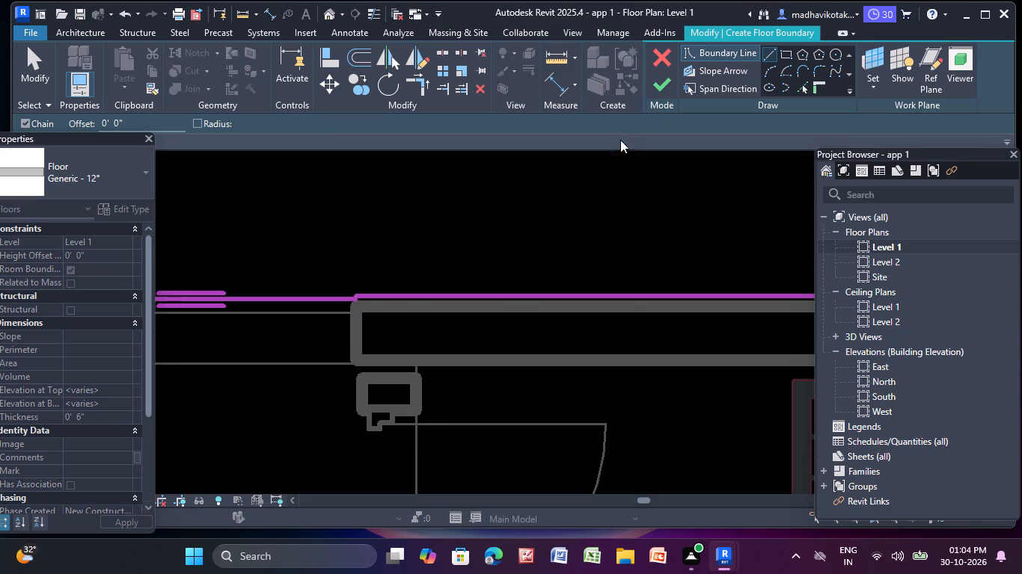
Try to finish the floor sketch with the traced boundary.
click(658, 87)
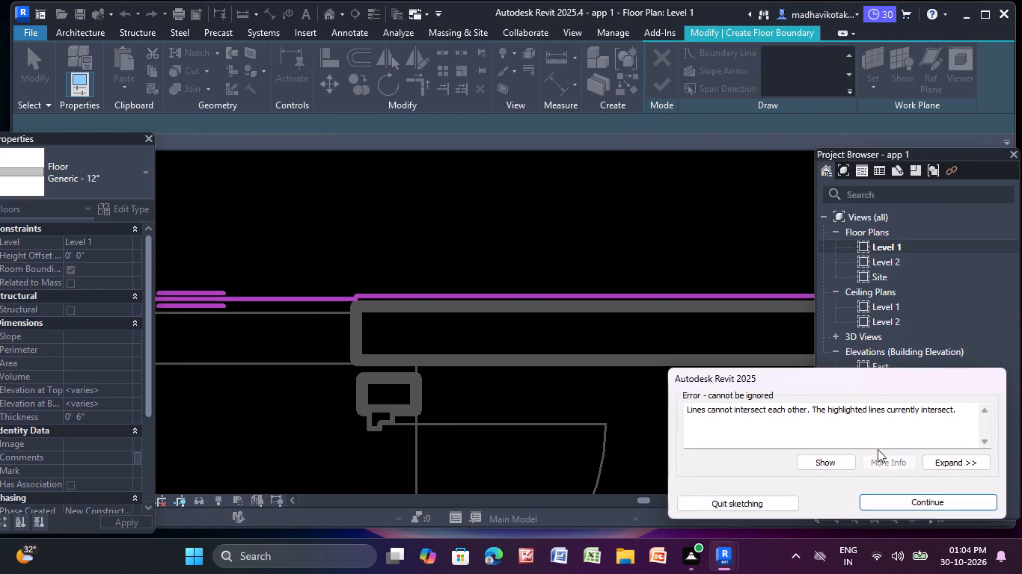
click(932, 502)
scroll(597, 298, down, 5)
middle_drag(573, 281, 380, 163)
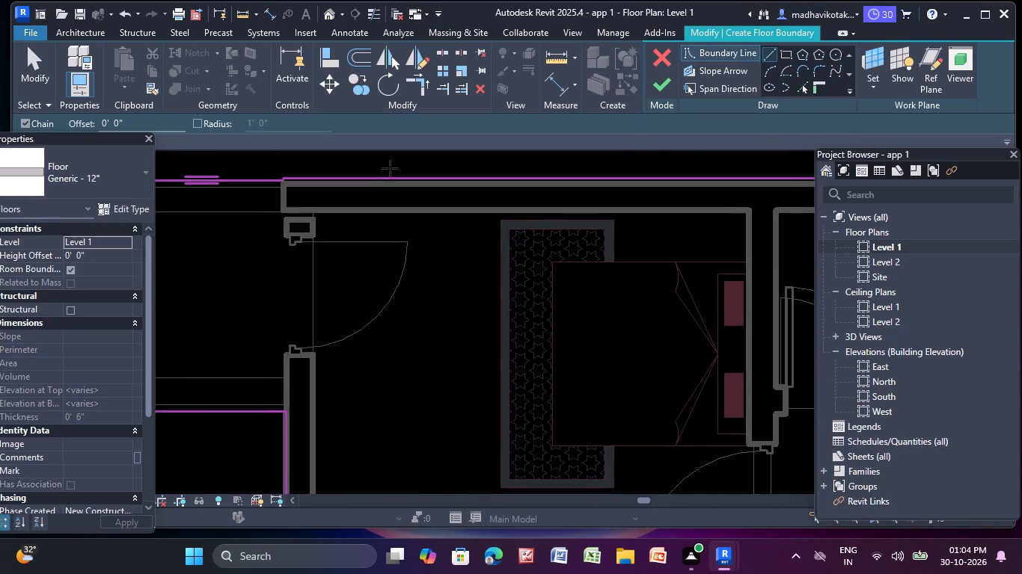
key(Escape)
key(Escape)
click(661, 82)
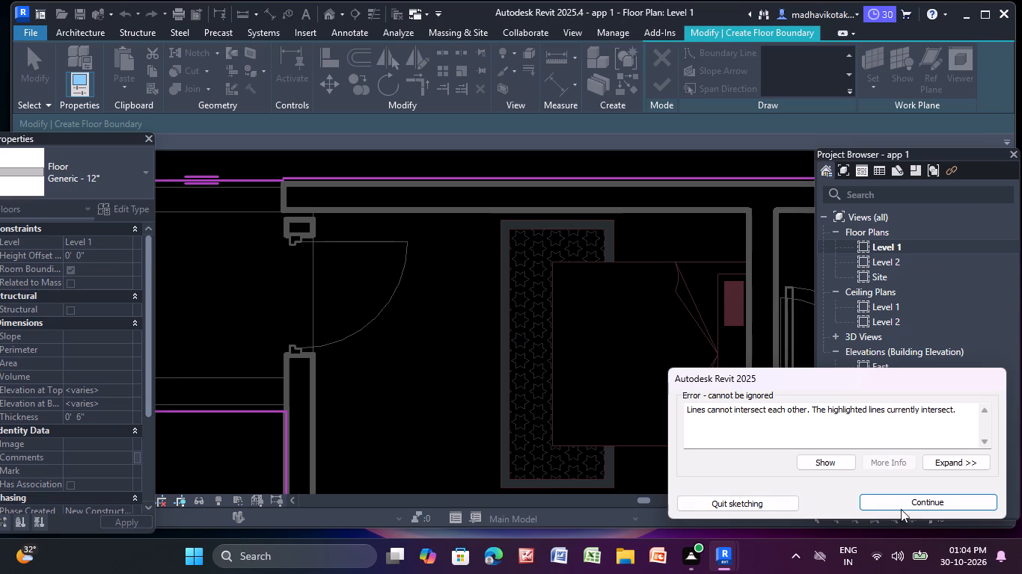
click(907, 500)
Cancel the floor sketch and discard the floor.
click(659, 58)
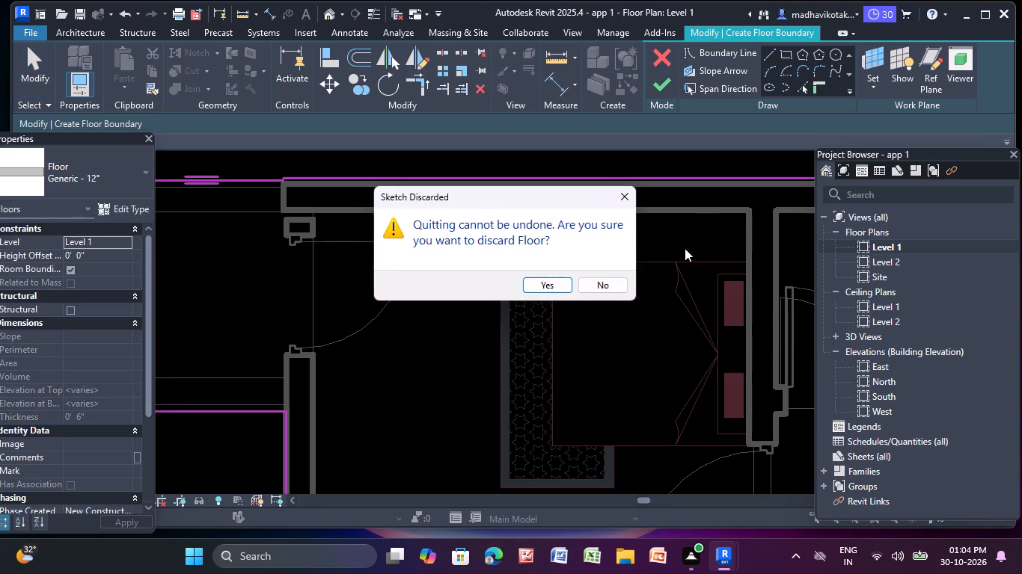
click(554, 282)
Create a Generic - 12" floor with a rectangular boundary from the northwest balcony's outer corner to the south toilet's southeast outer wall corner.
scroll(560, 205, down, 4)
middle_drag(560, 205, 525, 252)
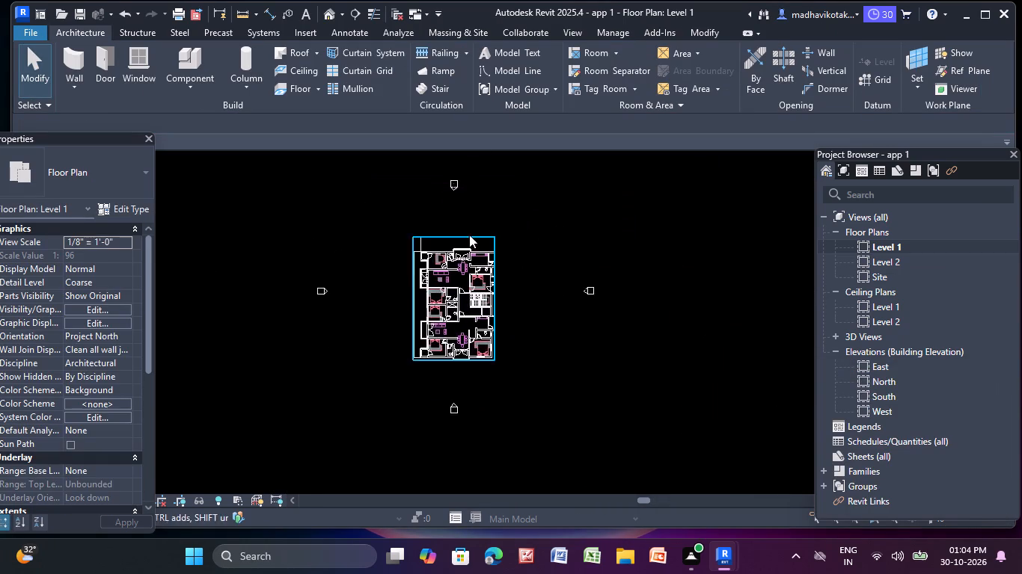
scroll(468, 233, up, 8)
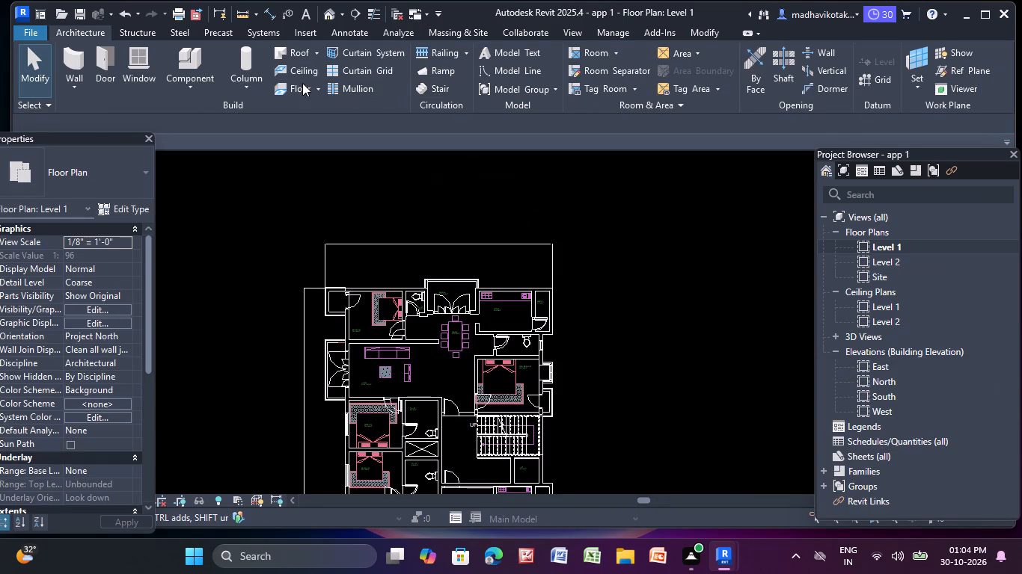
click(296, 87)
click(784, 51)
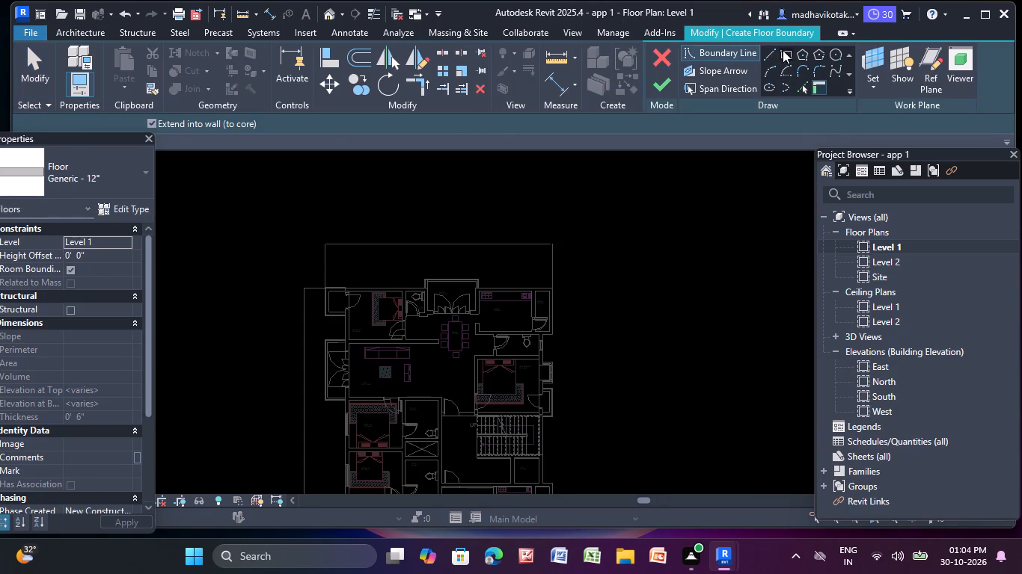
scroll(153, 338, up, 4)
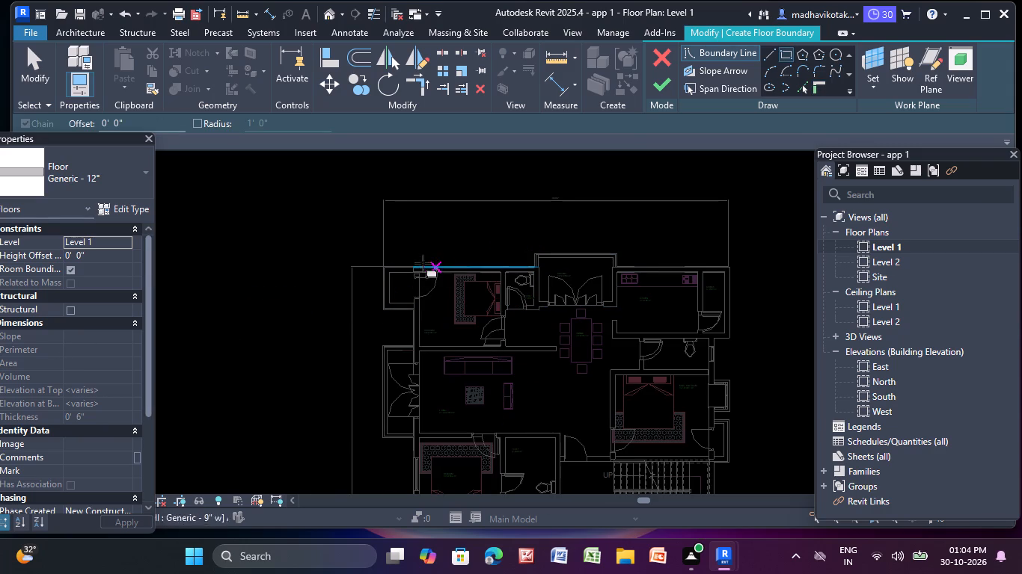
click(384, 266)
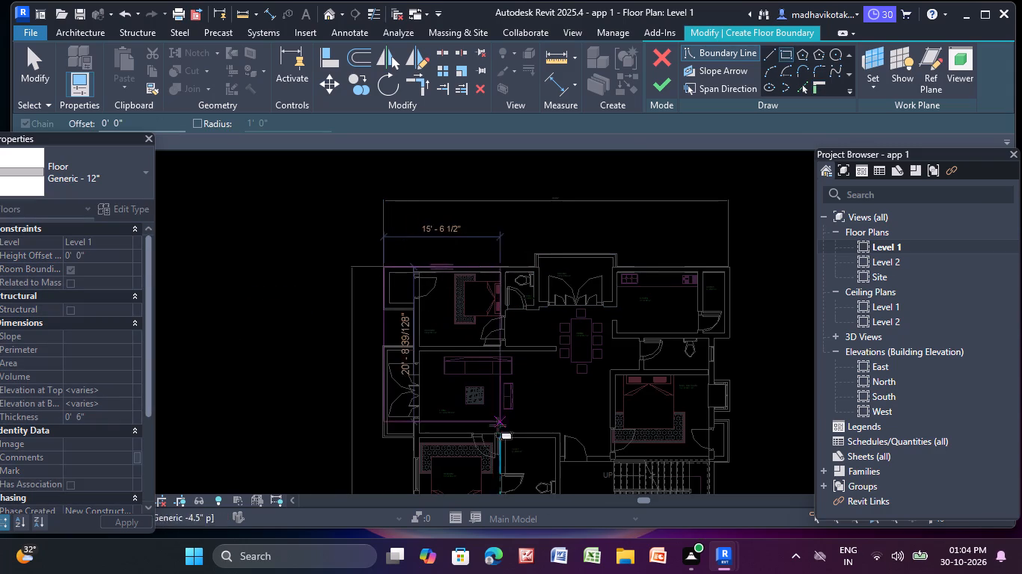
middle_drag(512, 437, 416, 154)
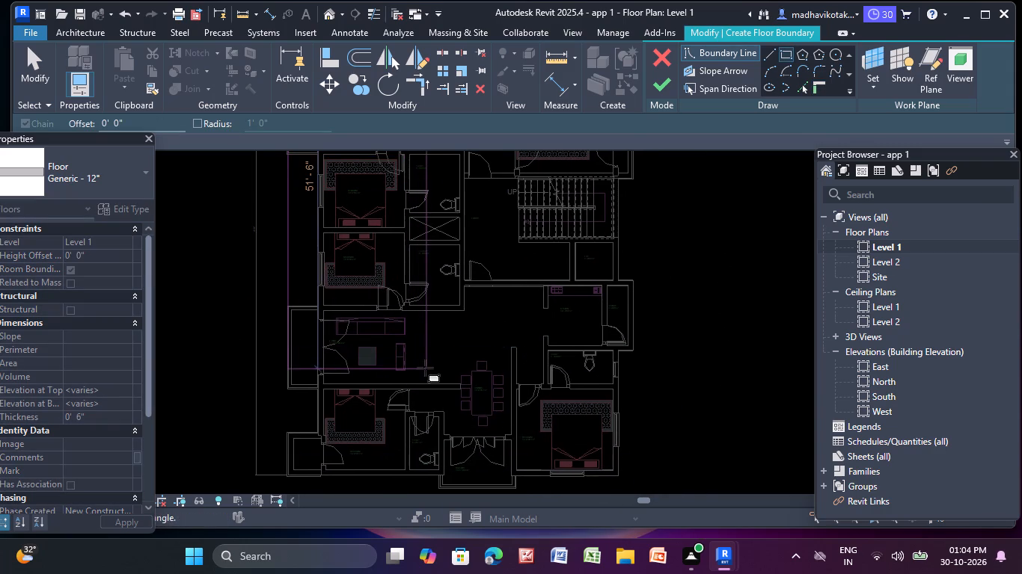
middle_drag(425, 368, 434, 210)
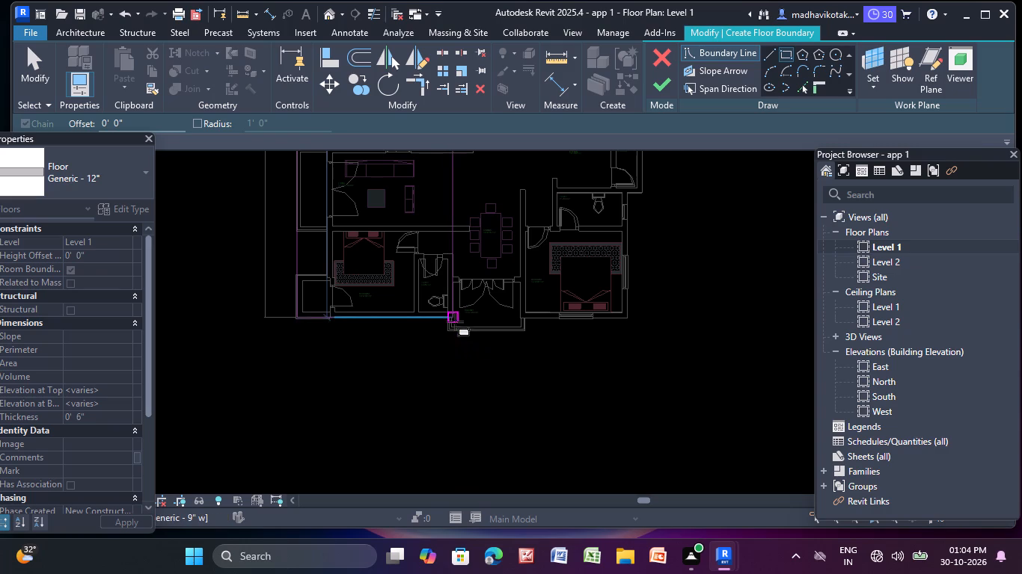
scroll(453, 318, up, 4)
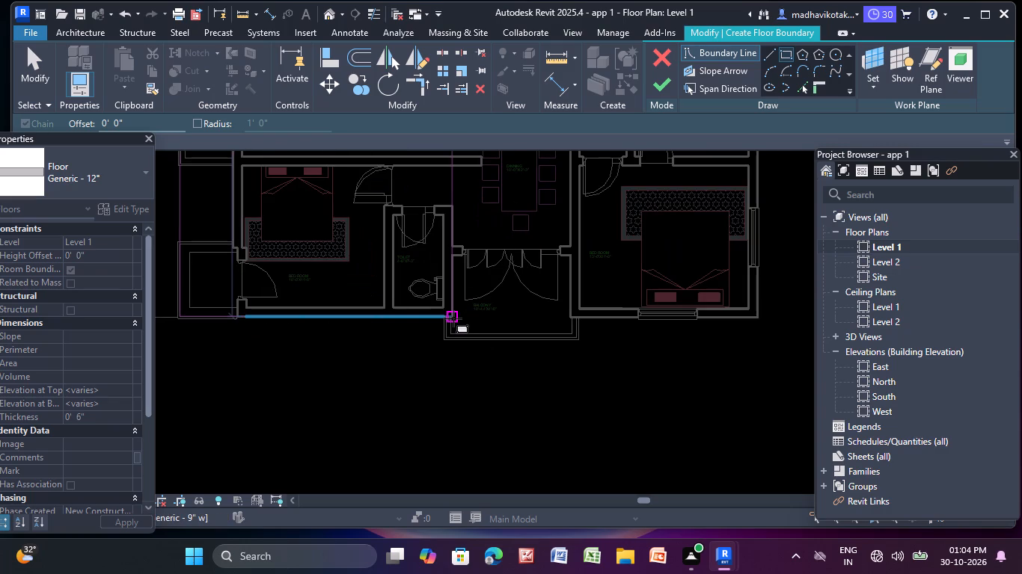
scroll(452, 321, up, 4)
middle_drag(452, 321, 529, 308)
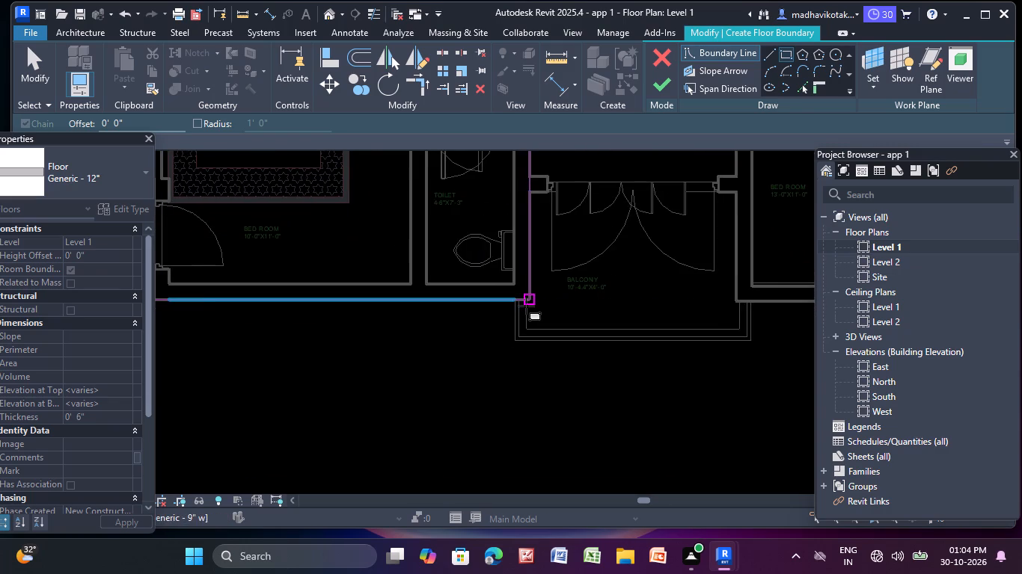
scroll(530, 302, down, 2)
middle_drag(530, 302, 563, 301)
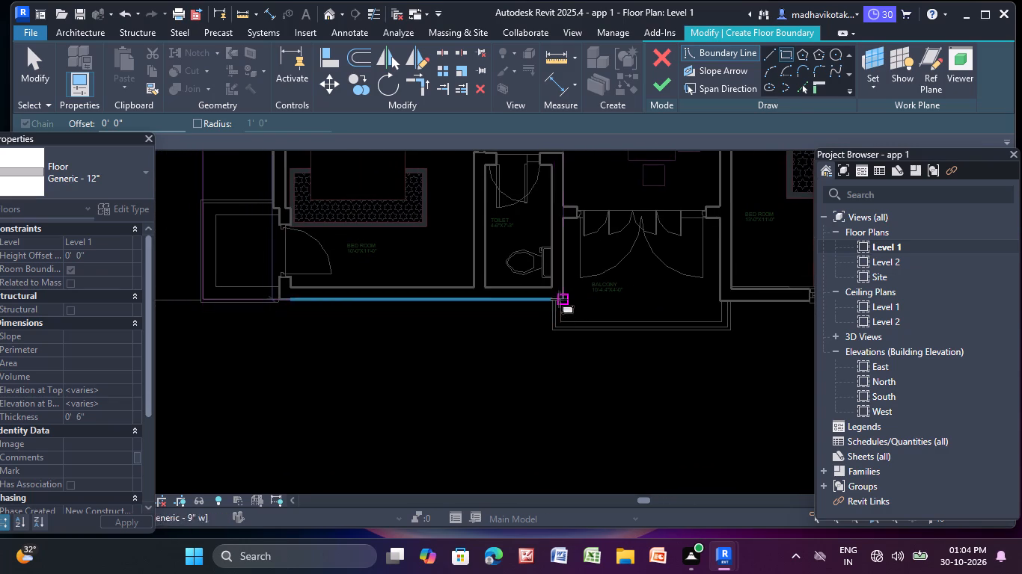
click(563, 299)
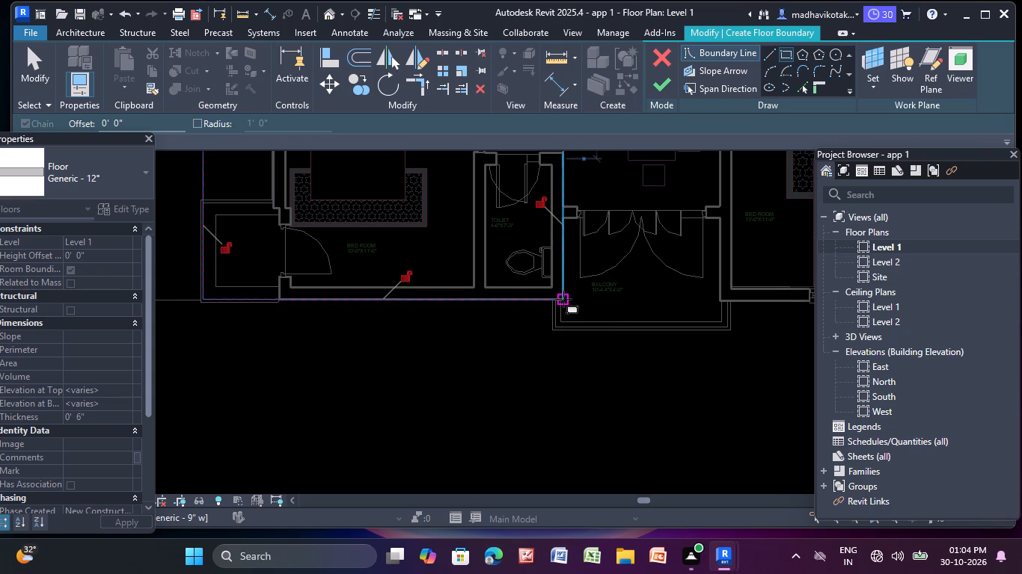
click(665, 90)
scroll(640, 322, down, 5)
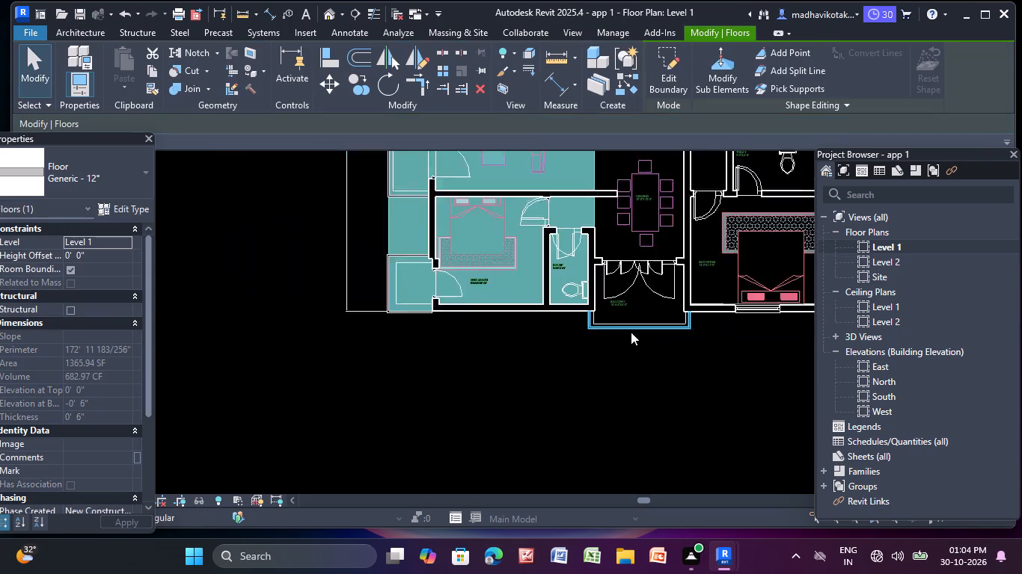
middle_drag(594, 340, 489, 422)
key(Escape)
Create a Generic - 12" floor with a rectangular boundary from the north balcony's northwest outer corner to the south balcony's southeast outer corner.
scroll(510, 165, down, 3)
middle_drag(490, 261, 433, 401)
middle_drag(448, 352, 400, 400)
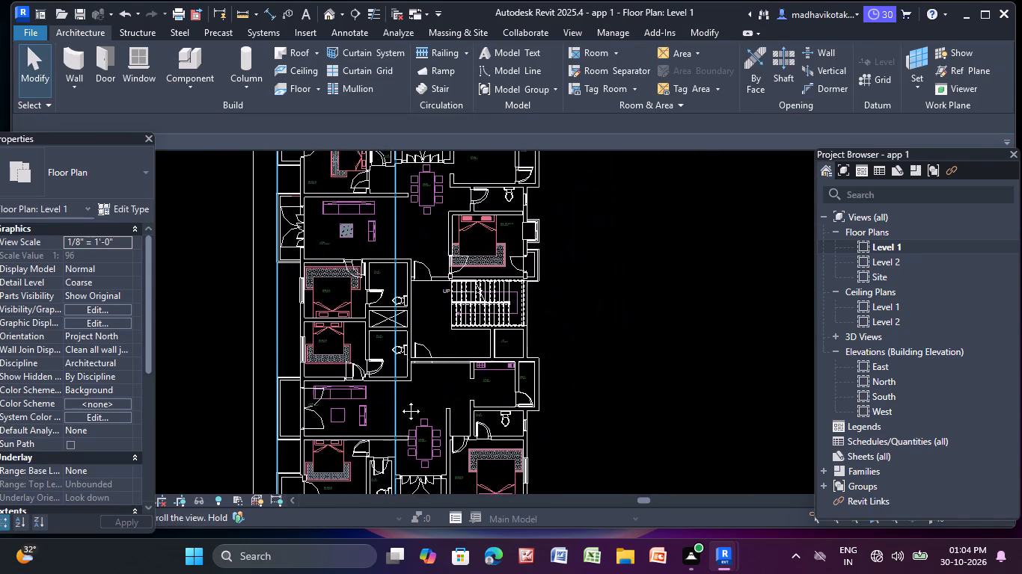
middle_drag(400, 400, 400, 399)
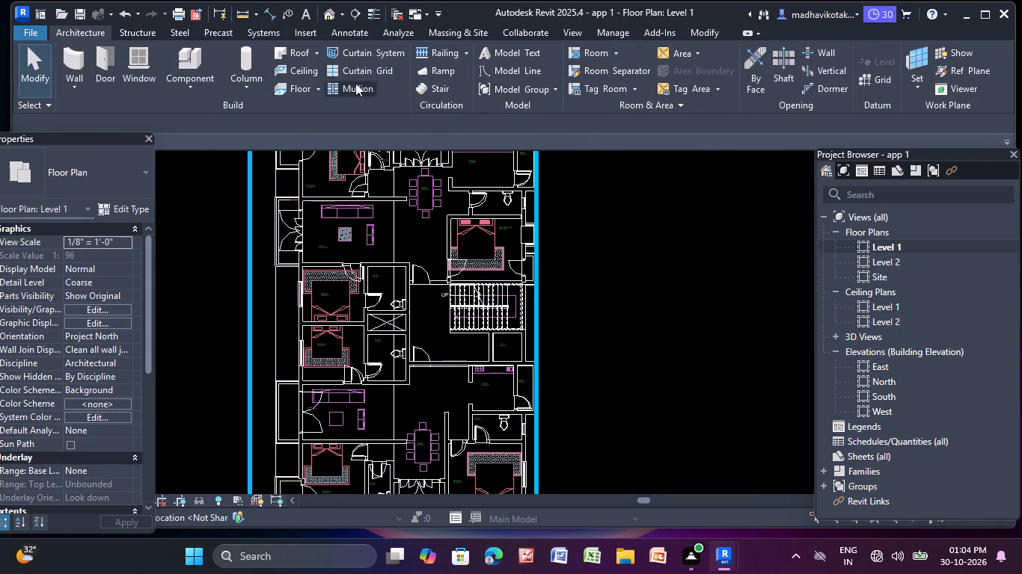
click(293, 89)
middle_drag(413, 220, 367, 332)
scroll(370, 293, up, 4)
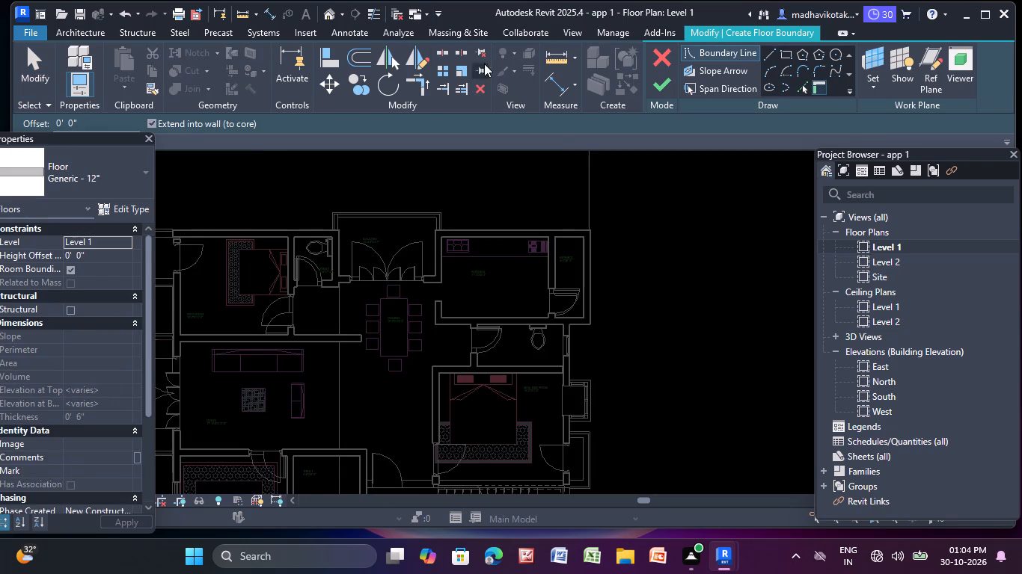
click(783, 51)
scroll(319, 226, up, 13)
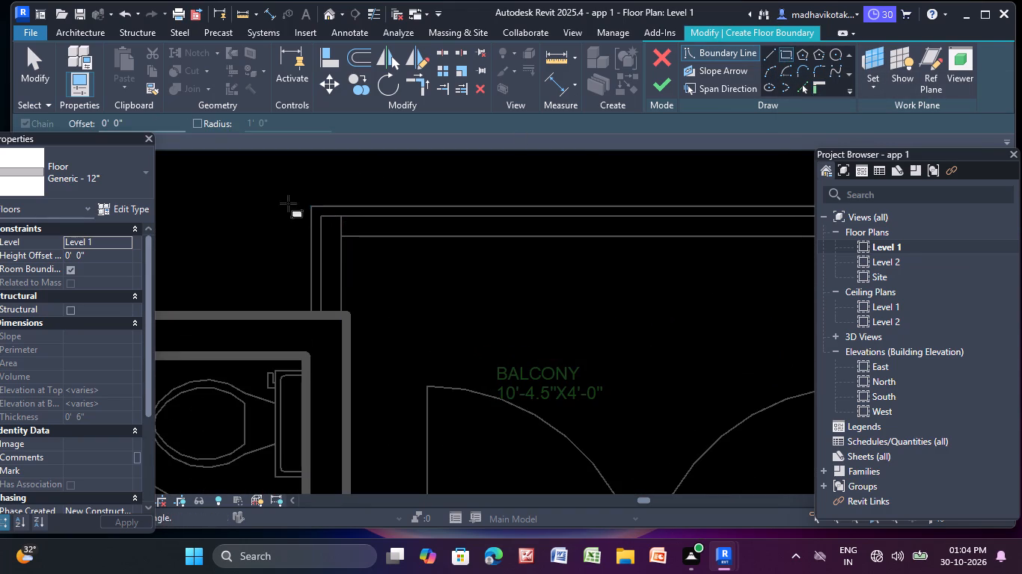
click(312, 206)
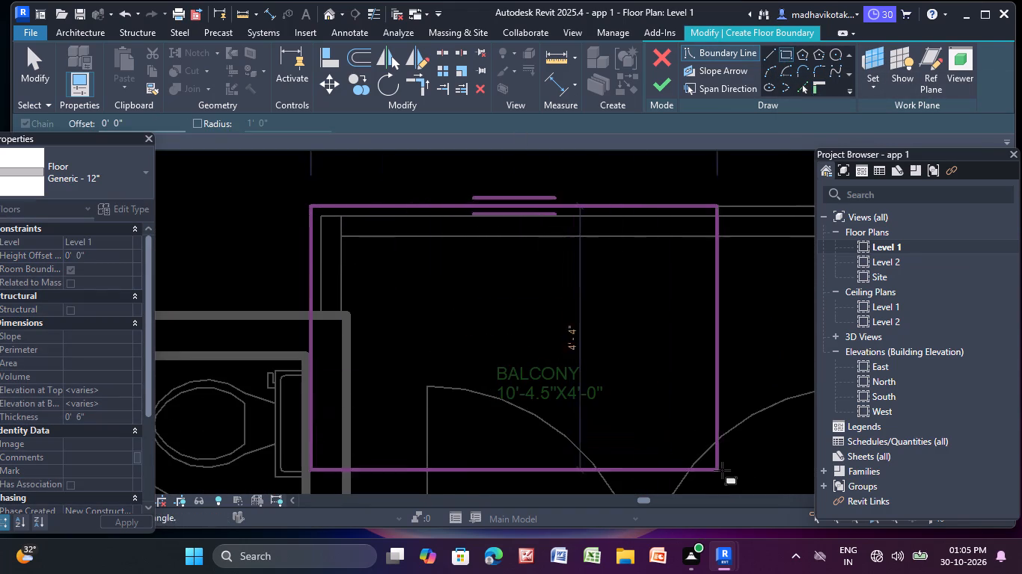
scroll(722, 470, down, 3)
middle_drag(722, 470, 539, 178)
scroll(700, 380, down, 4)
middle_drag(700, 381, 629, 424)
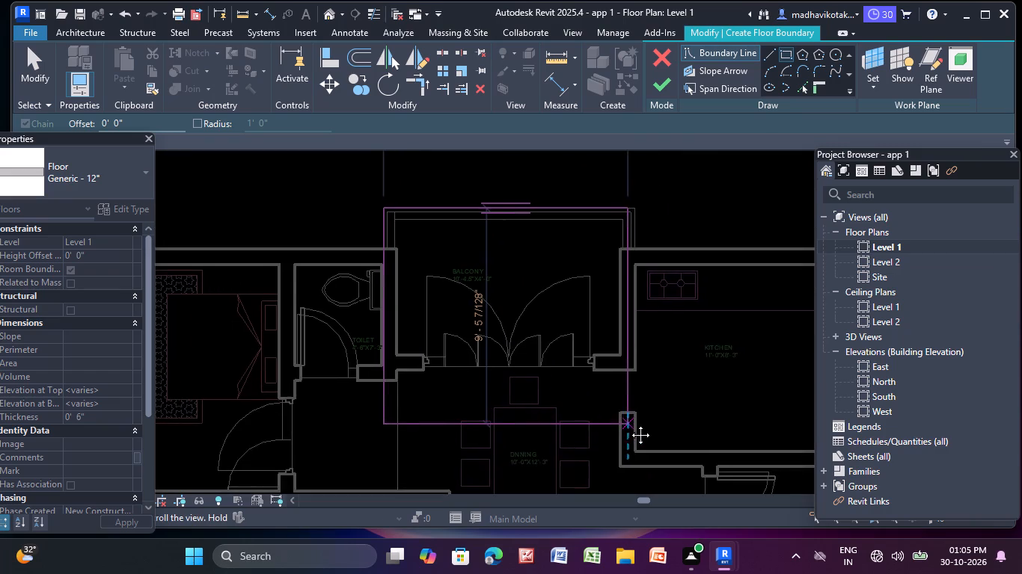
middle_drag(629, 424, 597, 393)
scroll(608, 413, down, 4)
middle_drag(608, 413, 545, 204)
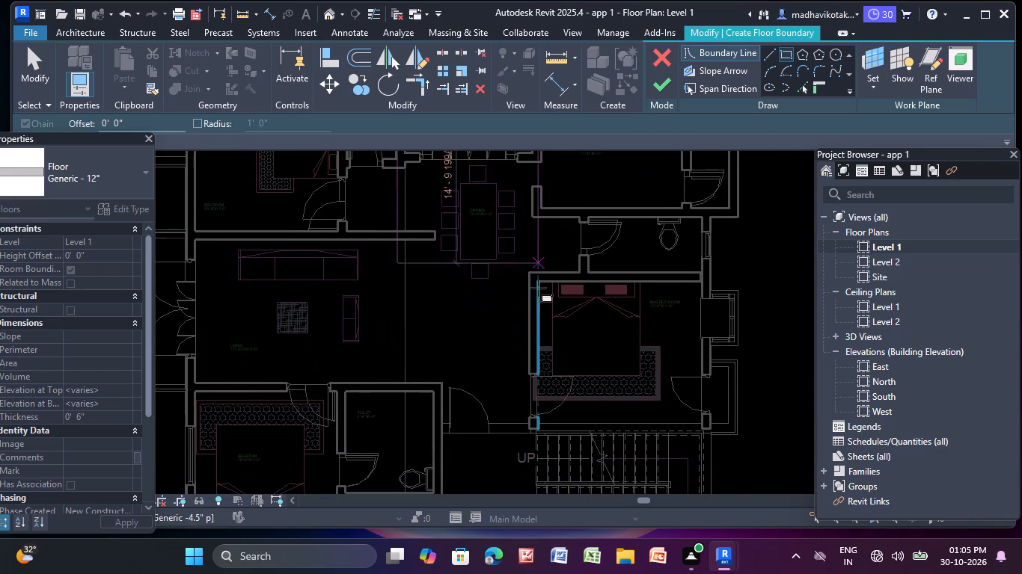
middle_drag(557, 415, 618, 144)
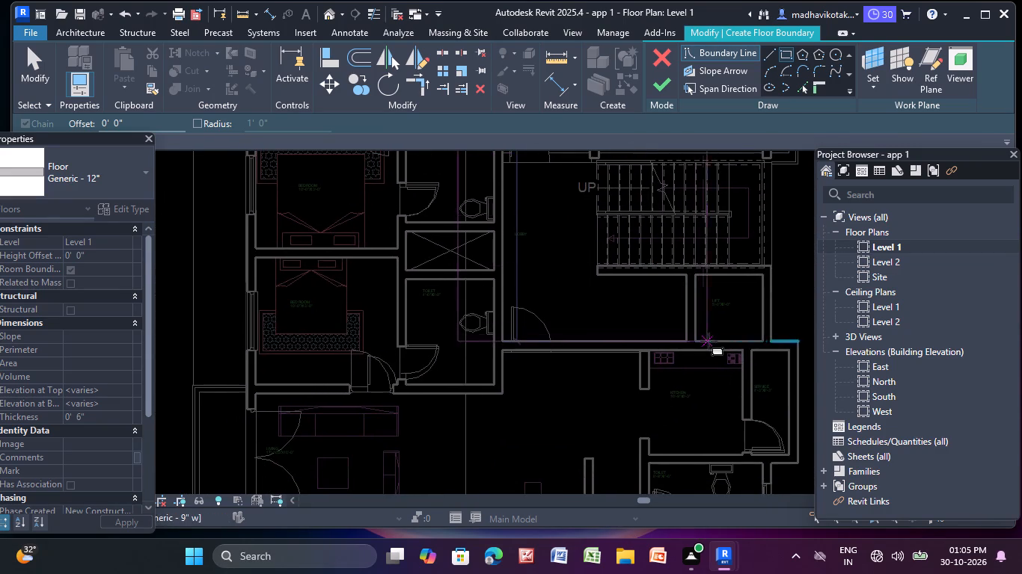
scroll(713, 352, down, 3)
middle_drag(716, 359, 541, 162)
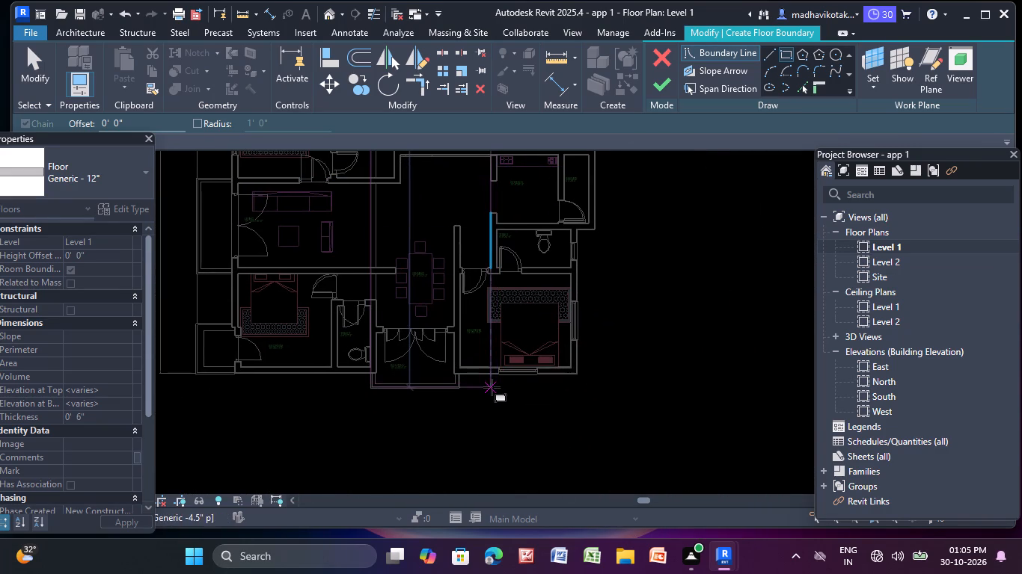
scroll(459, 384, up, 5)
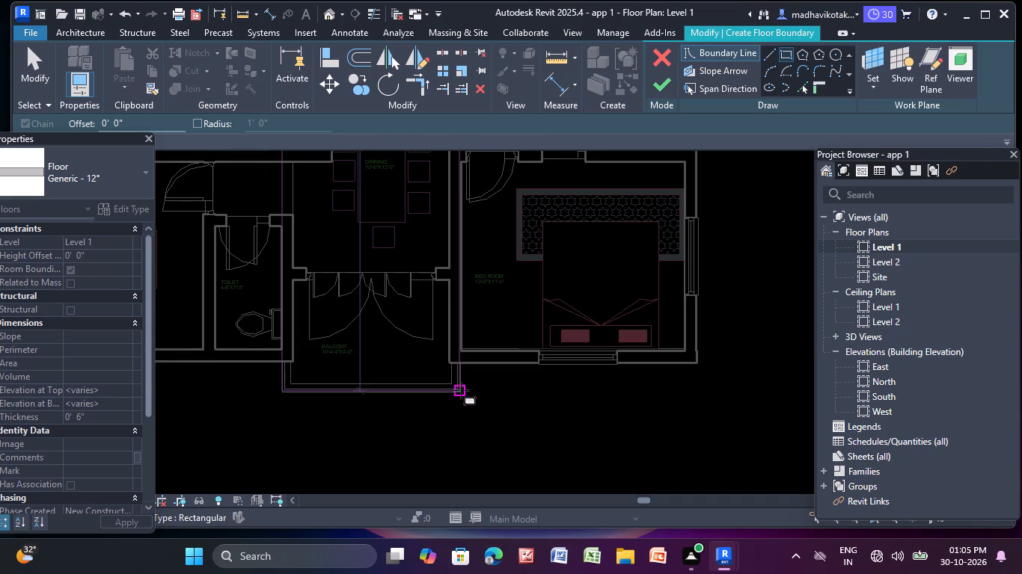
scroll(460, 395, up, 4)
click(462, 387)
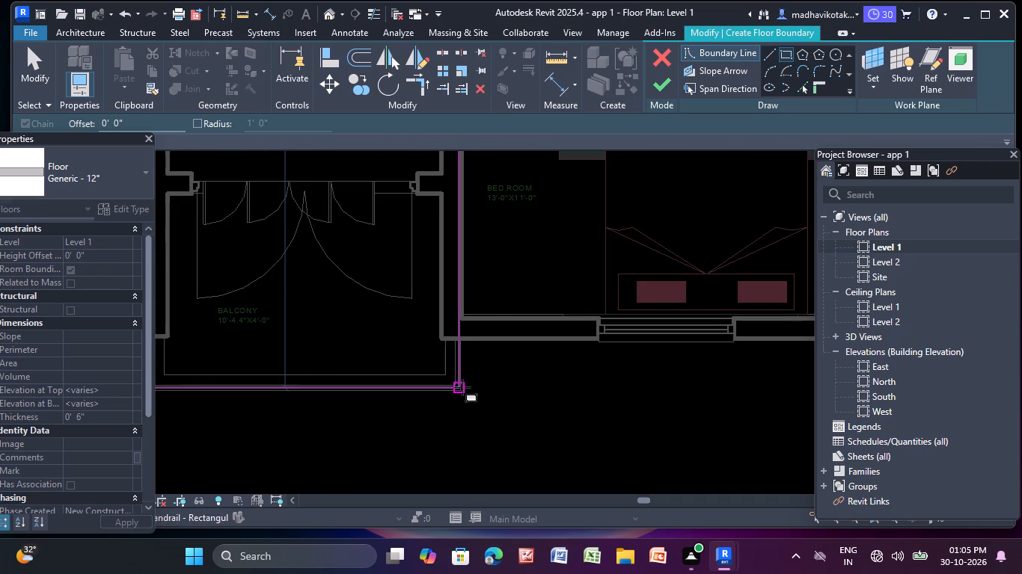
click(671, 87)
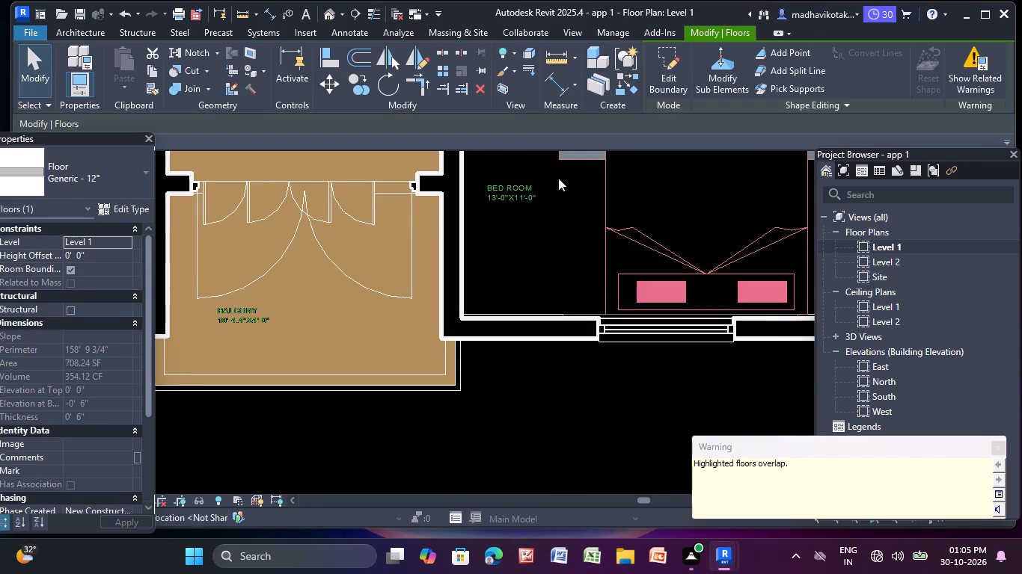
scroll(558, 203, down, 6)
middle_drag(559, 207, 472, 455)
key(Escape)
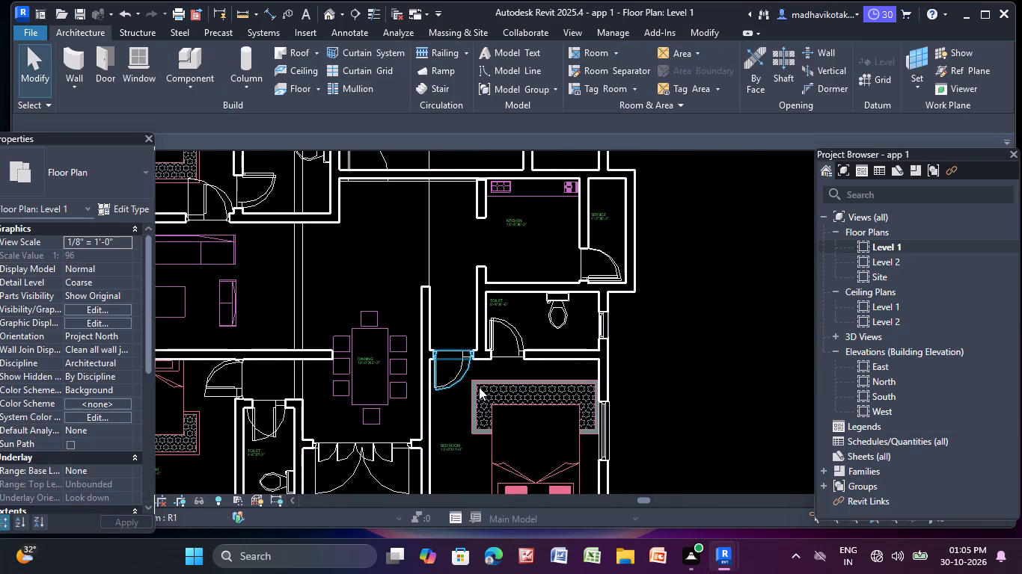
Create a Generic - 12" floor with a rectangular boundary from the north kitchen's northwest outer wall corner to the south bedroom's southeast outer wall corner.
scroll(480, 359, down, 5)
middle_drag(478, 358, 448, 499)
middle_drag(480, 332, 432, 451)
middle_drag(424, 327, 422, 373)
scroll(434, 306, up, 1)
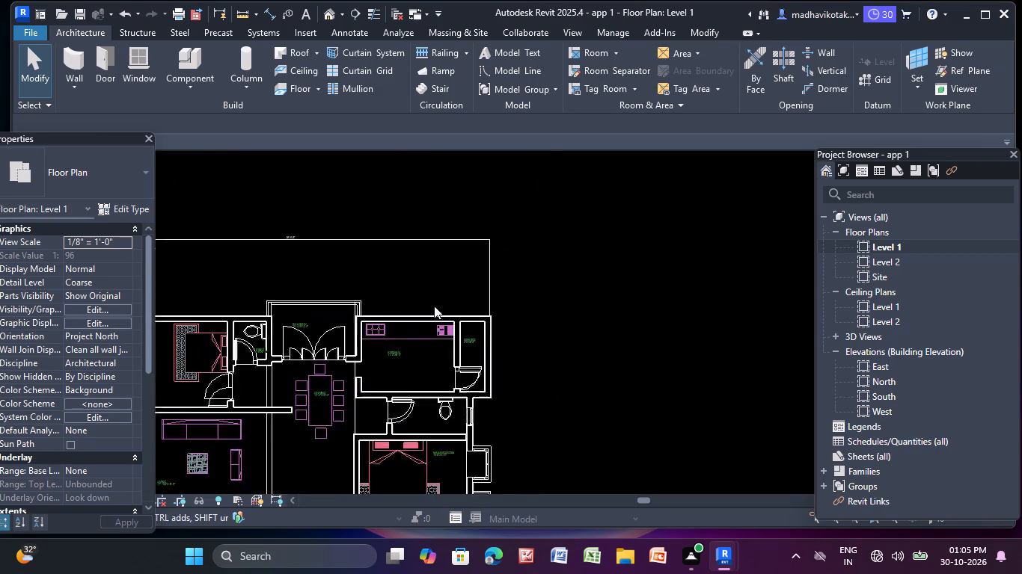
scroll(434, 306, up, 4)
middle_drag(371, 355, 405, 288)
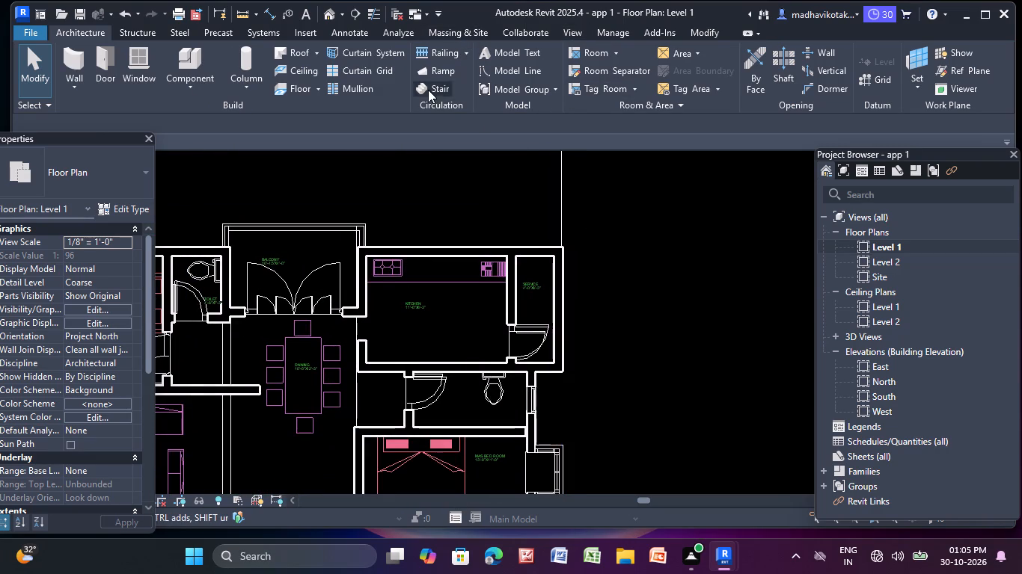
click(294, 92)
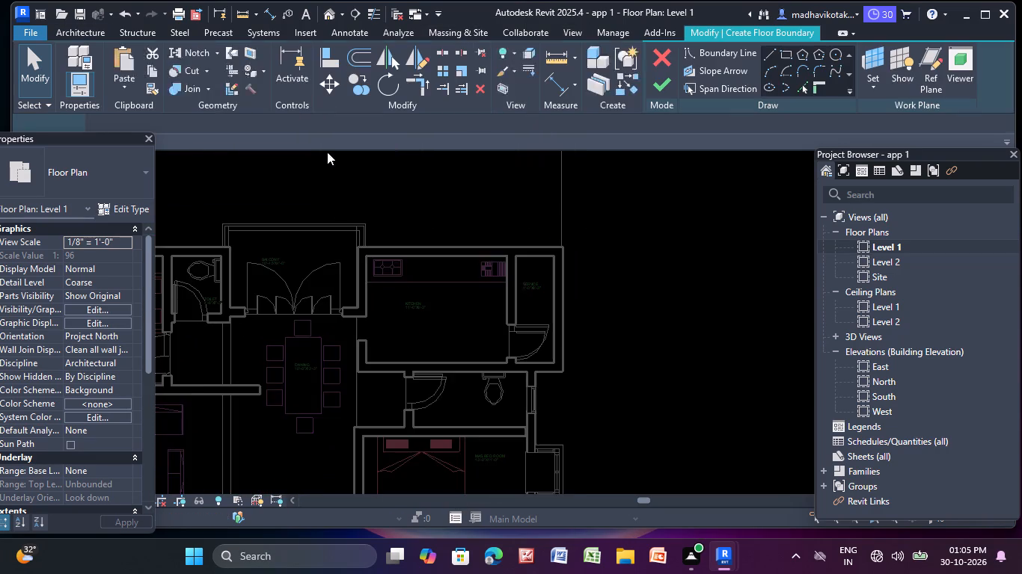
scroll(373, 251, up, 2)
click(786, 54)
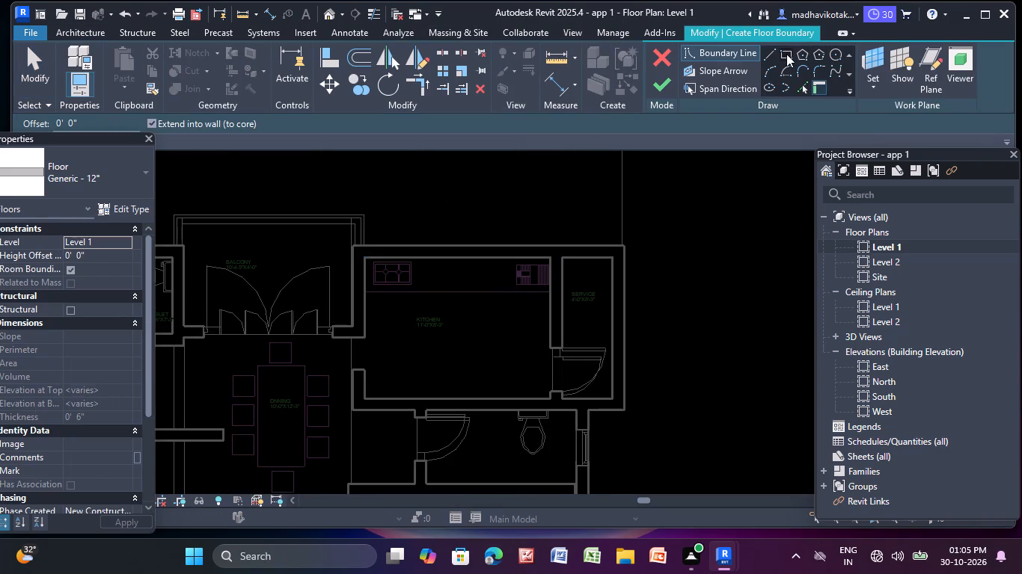
click(354, 248)
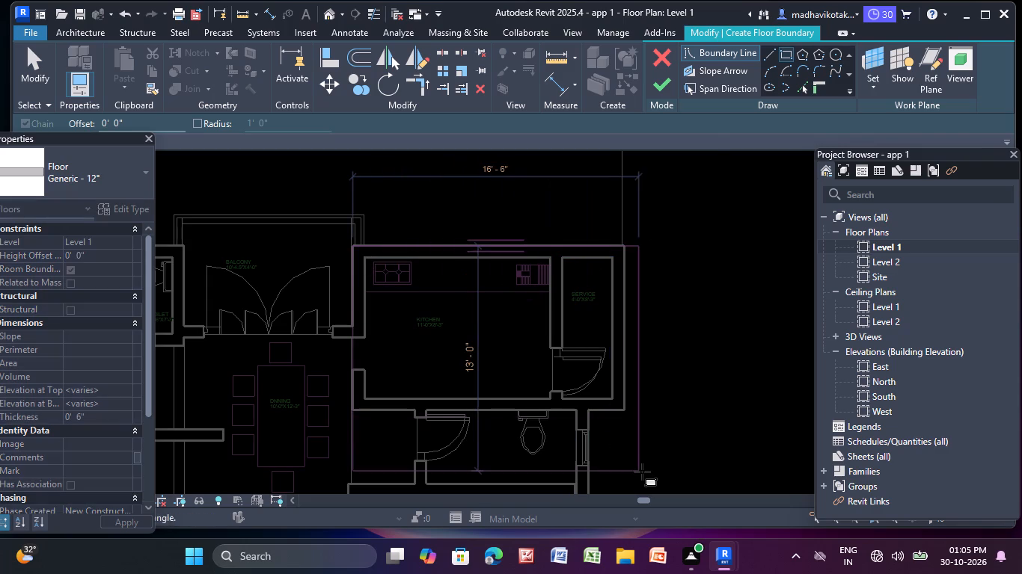
middle_drag(642, 472, 669, 117)
scroll(686, 348, down, 3)
middle_drag(676, 384, 571, 96)
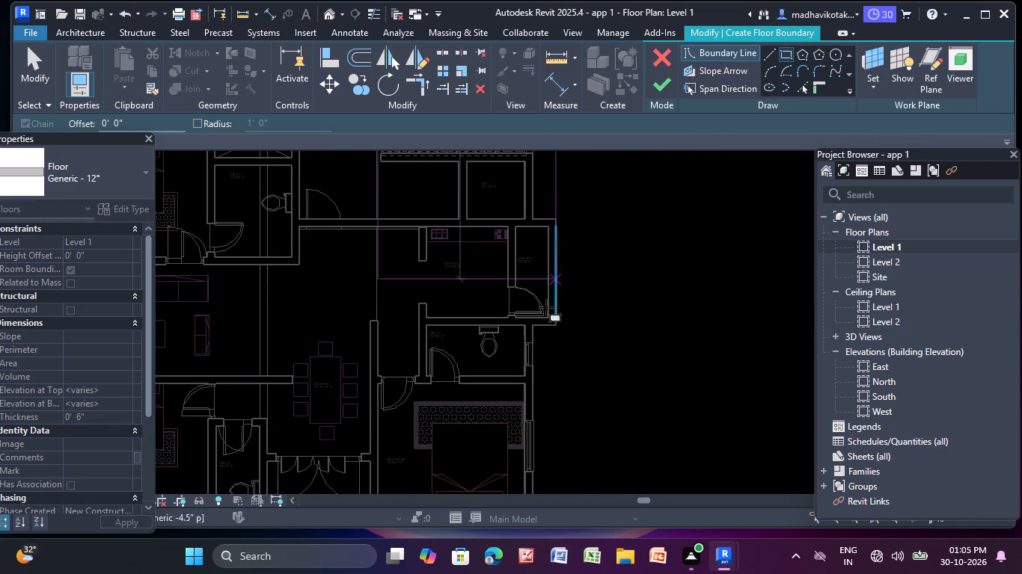
scroll(535, 366, down, 2)
middle_drag(545, 382, 566, 191)
middle_drag(578, 305, 547, 398)
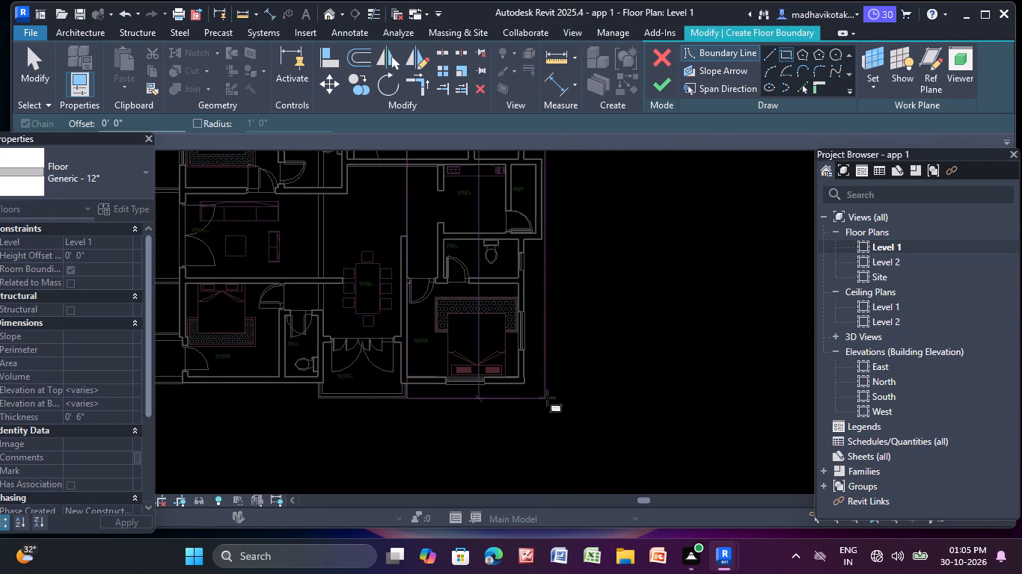
scroll(512, 362, down, 3)
middle_drag(512, 362, 497, 431)
middle_drag(482, 377, 466, 453)
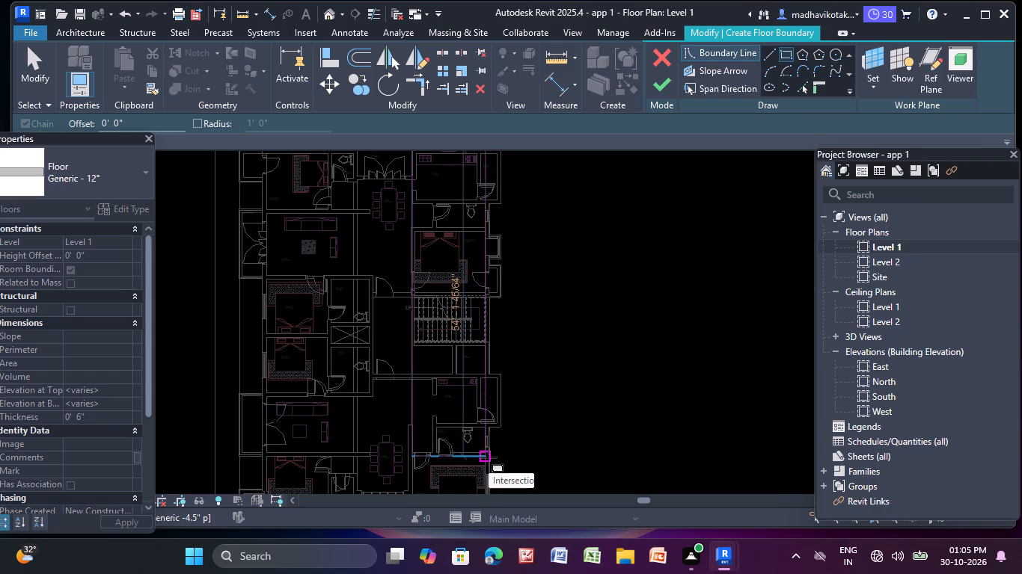
middle_drag(489, 457, 463, 328)
scroll(463, 390, up, 3)
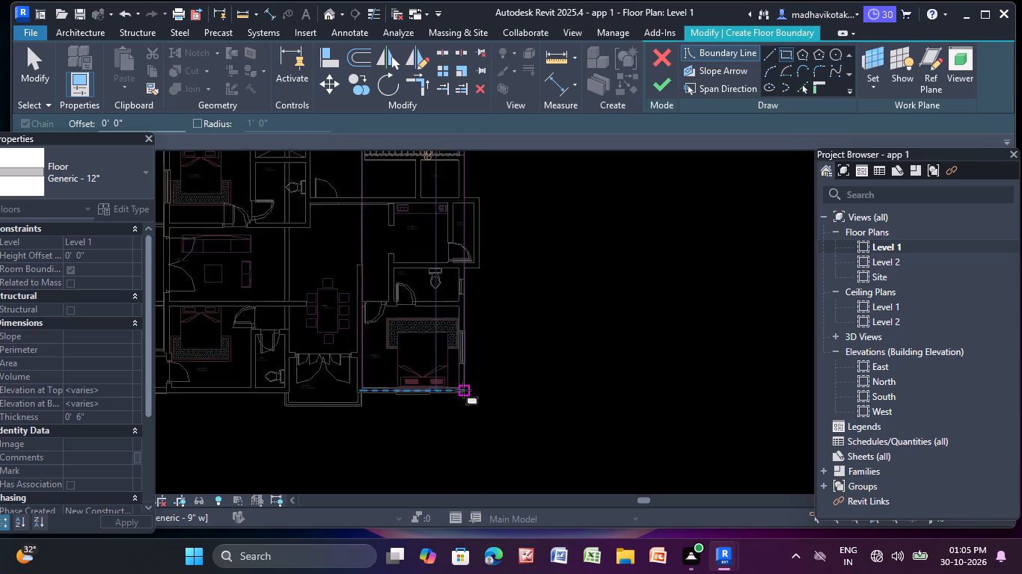
scroll(463, 390, up, 4)
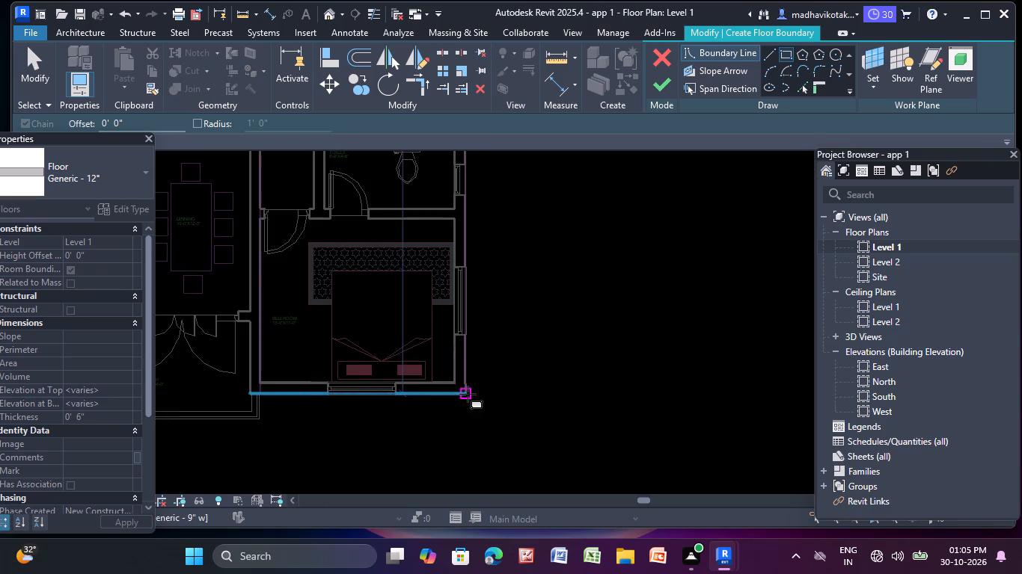
click(468, 394)
click(667, 85)
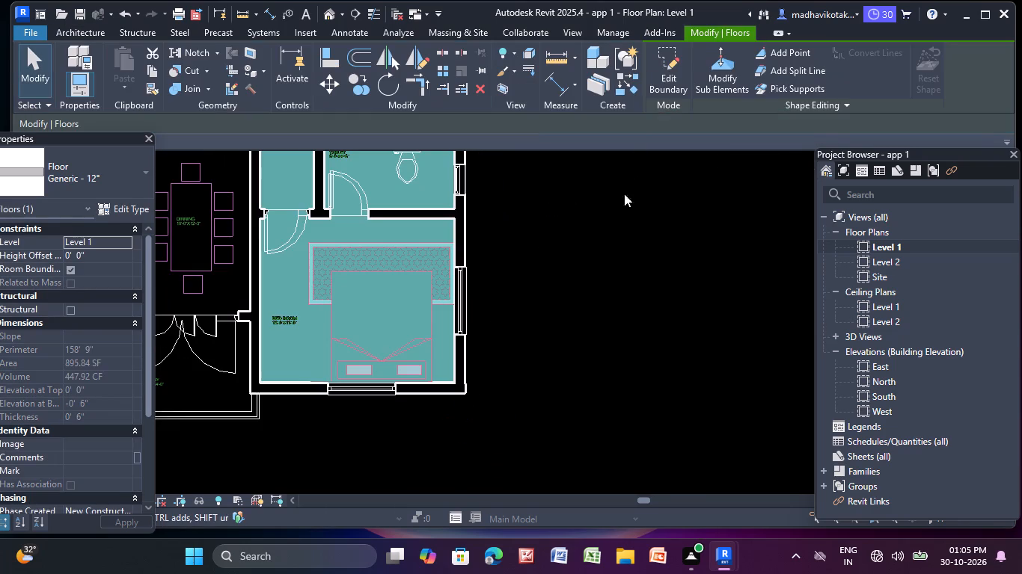
key(Escape)
Create a 9'-6" long rectangular Generic - 12" floor from the adjacent floor's east edge at the north wall to the north service room's southeast outer corner.
scroll(611, 223, down, 3)
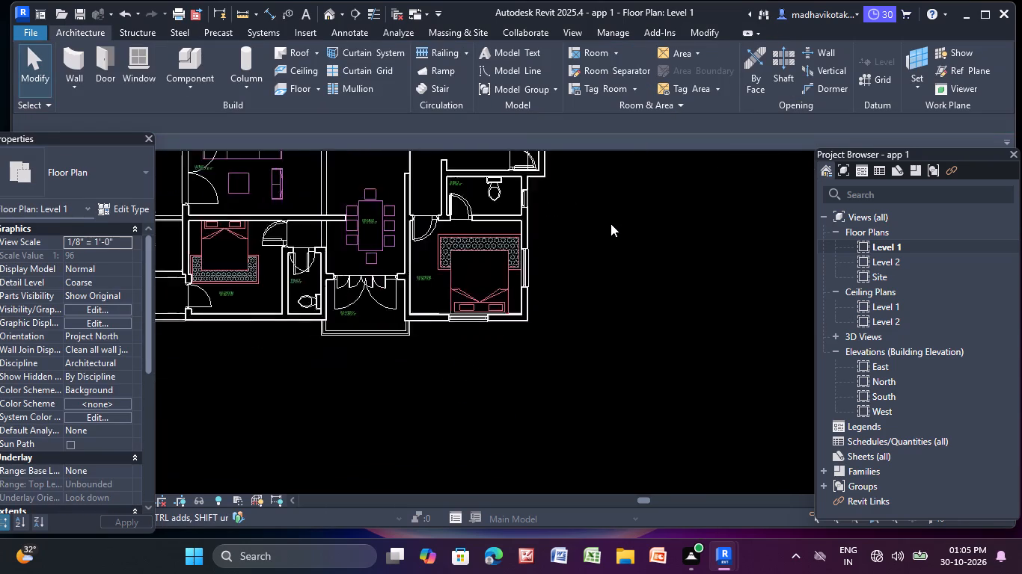
scroll(611, 223, down, 2)
middle_drag(611, 223, 514, 397)
middle_drag(494, 339, 480, 391)
scroll(381, 333, up, 4)
scroll(464, 262, down, 2)
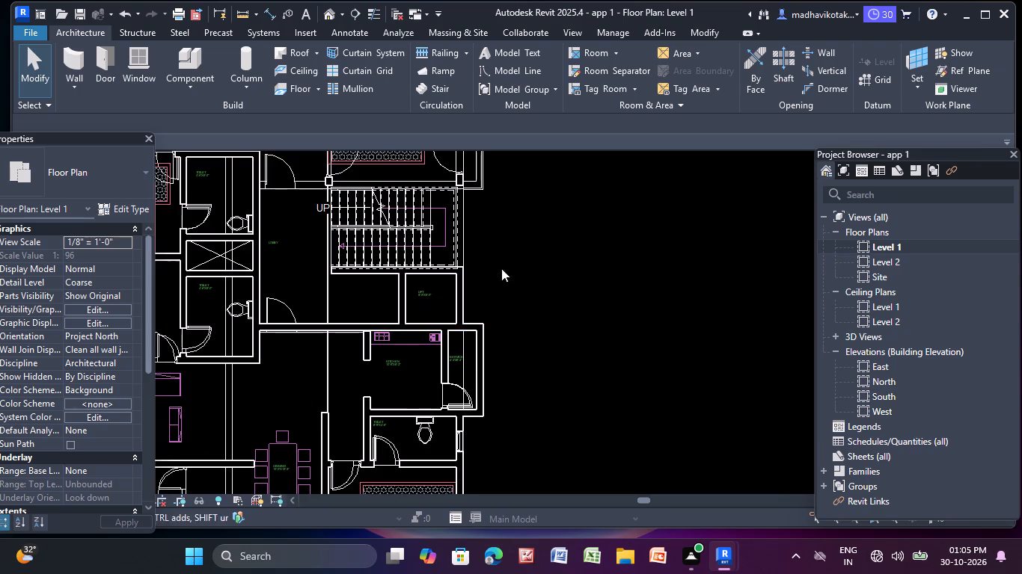
middle_drag(504, 238, 459, 428)
middle_drag(433, 345, 450, 475)
middle_drag(435, 308, 433, 386)
scroll(423, 342, up, 2)
middle_drag(423, 342, 378, 272)
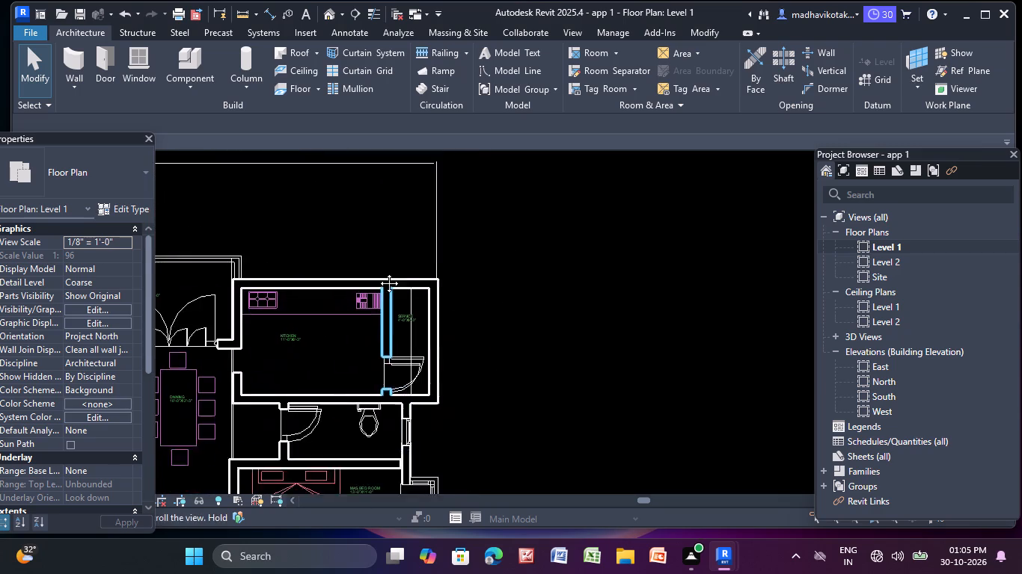
middle_drag(378, 272, 363, 259)
scroll(378, 271, up, 3)
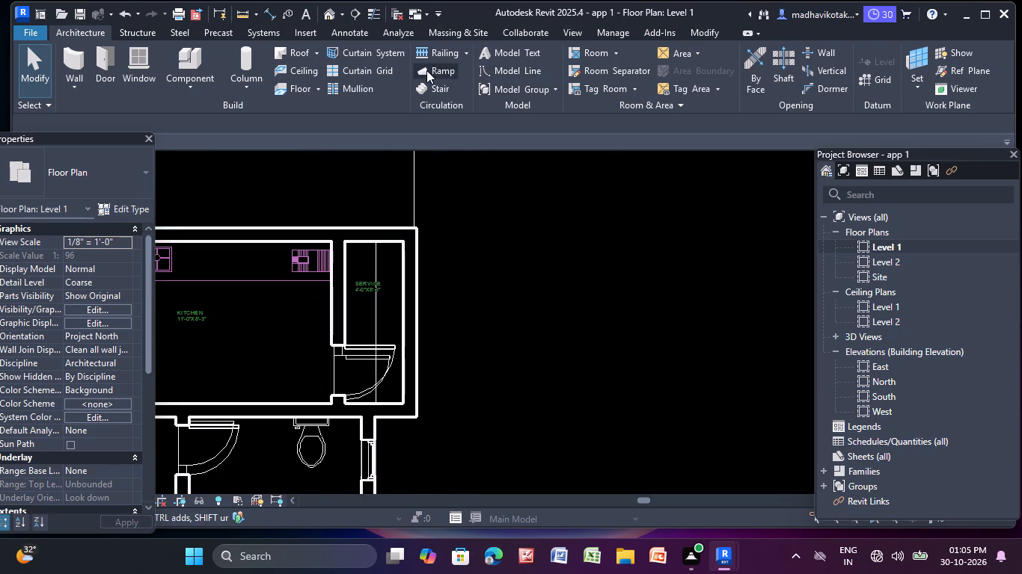
click(286, 88)
scroll(390, 255, up, 3)
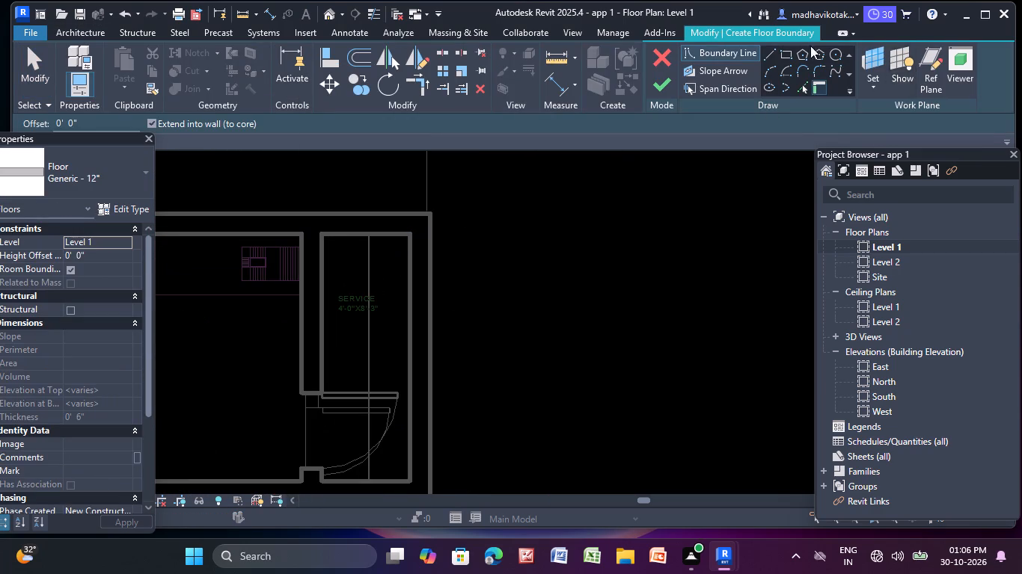
click(789, 52)
middle_drag(380, 231, 364, 177)
scroll(358, 185, down, 2)
click(352, 161)
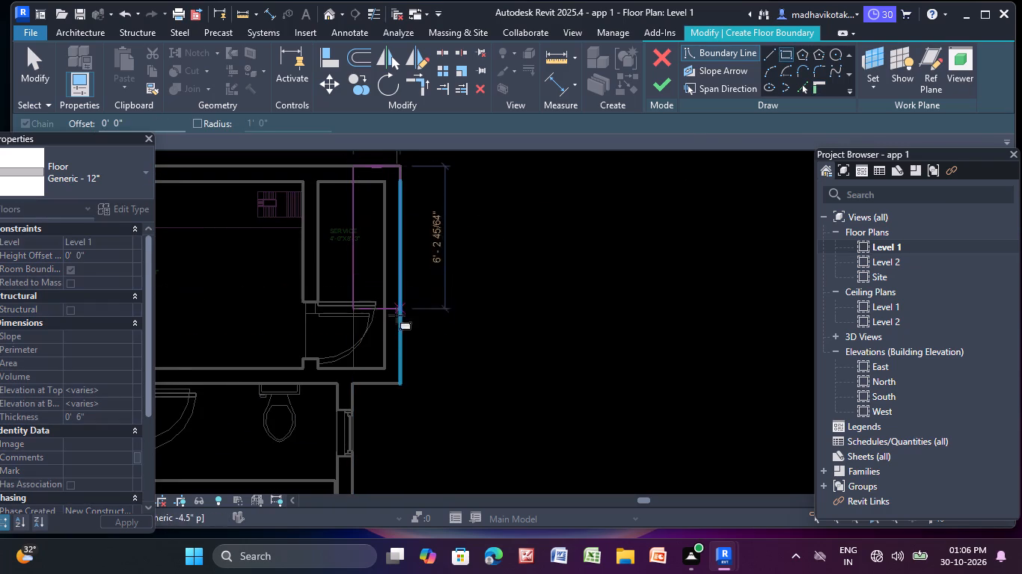
click(400, 385)
click(661, 87)
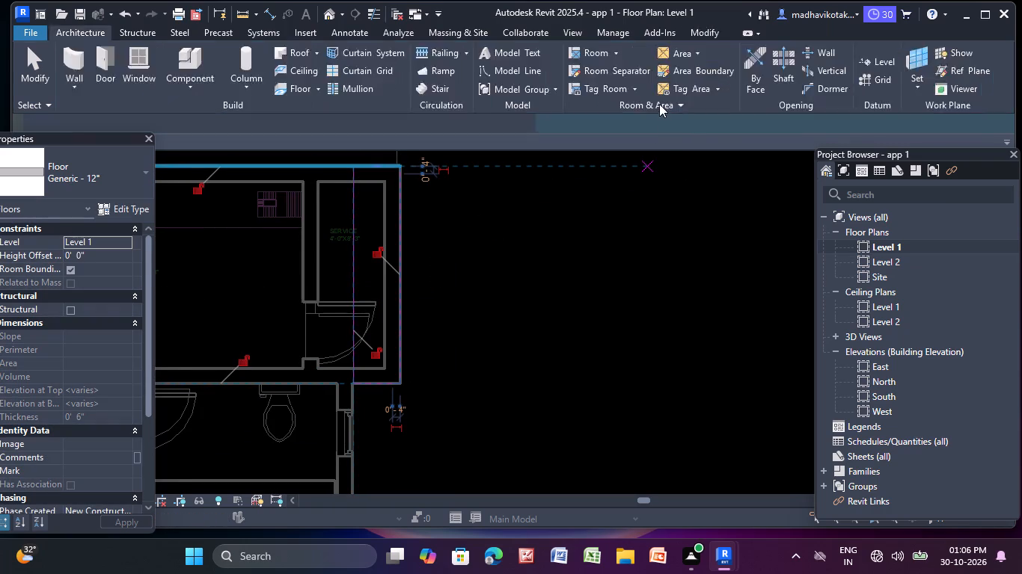
key(Escape)
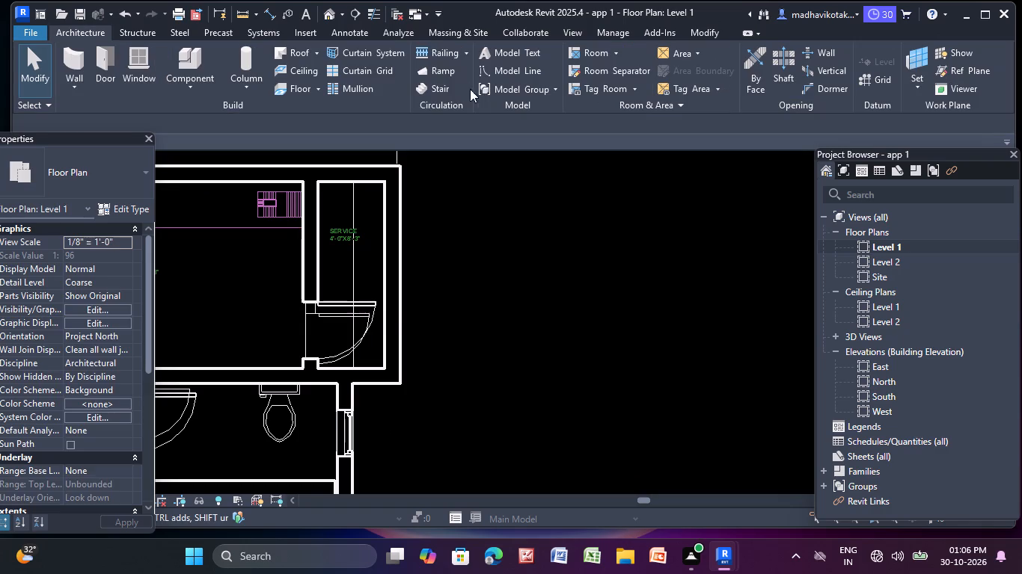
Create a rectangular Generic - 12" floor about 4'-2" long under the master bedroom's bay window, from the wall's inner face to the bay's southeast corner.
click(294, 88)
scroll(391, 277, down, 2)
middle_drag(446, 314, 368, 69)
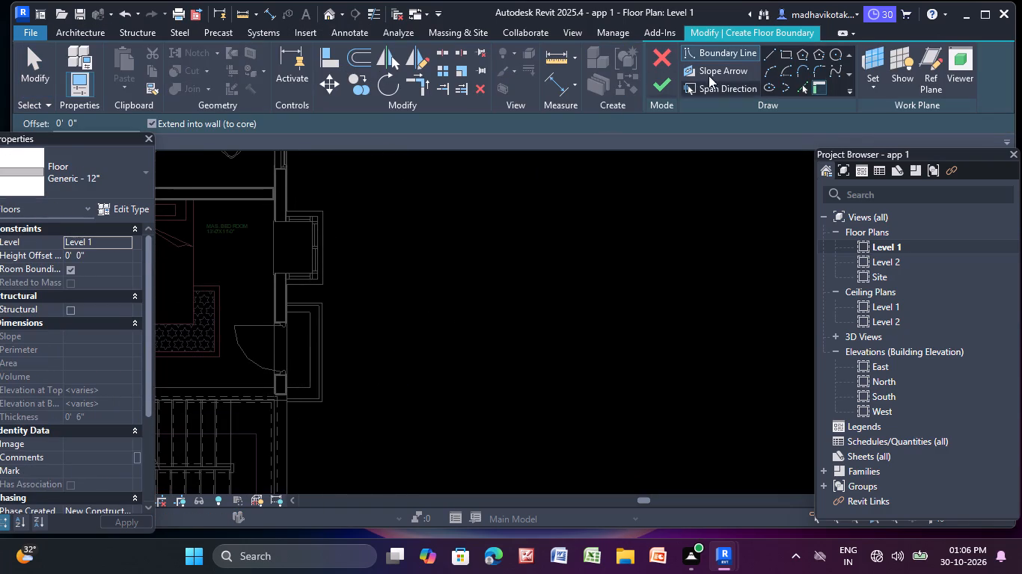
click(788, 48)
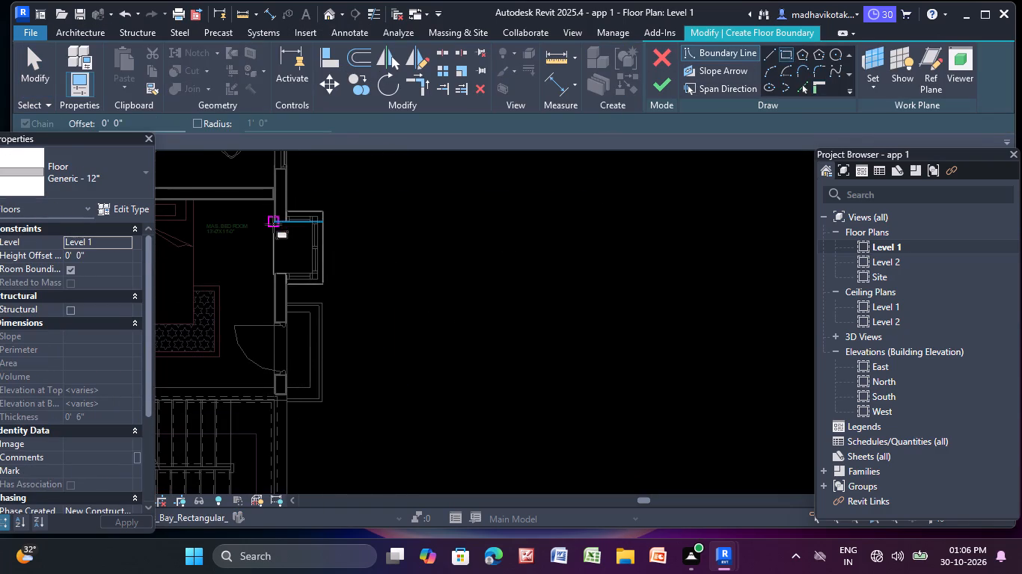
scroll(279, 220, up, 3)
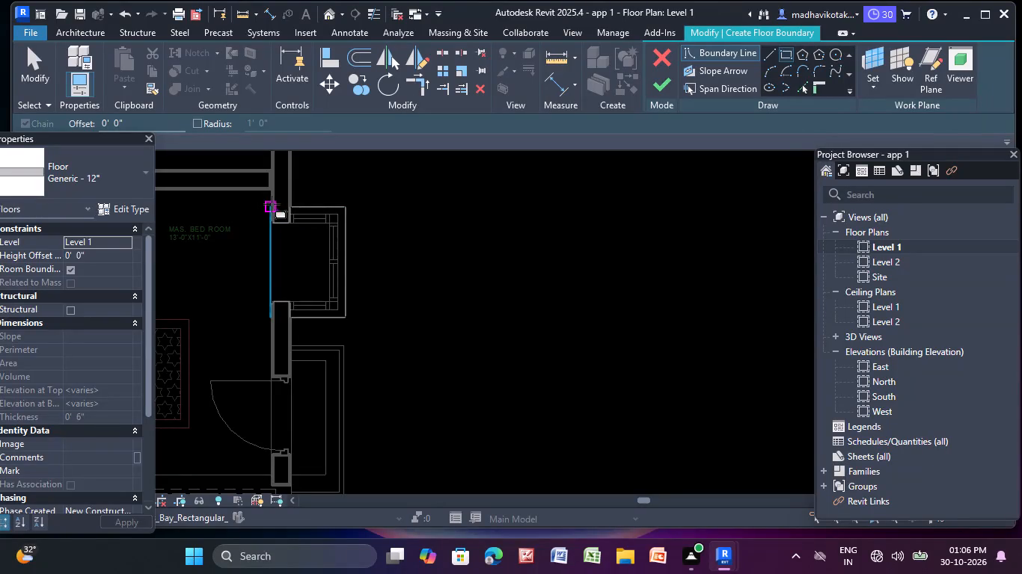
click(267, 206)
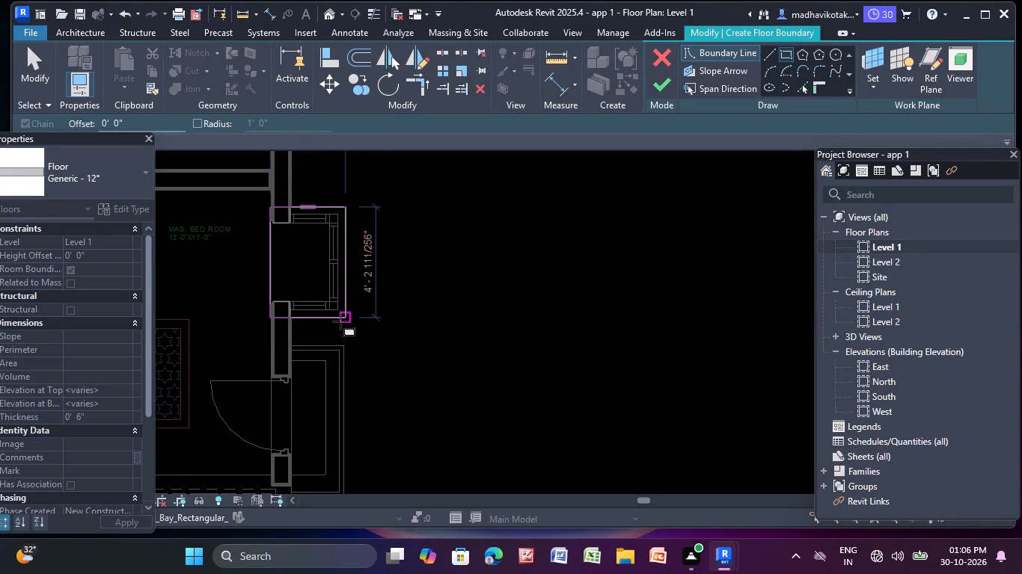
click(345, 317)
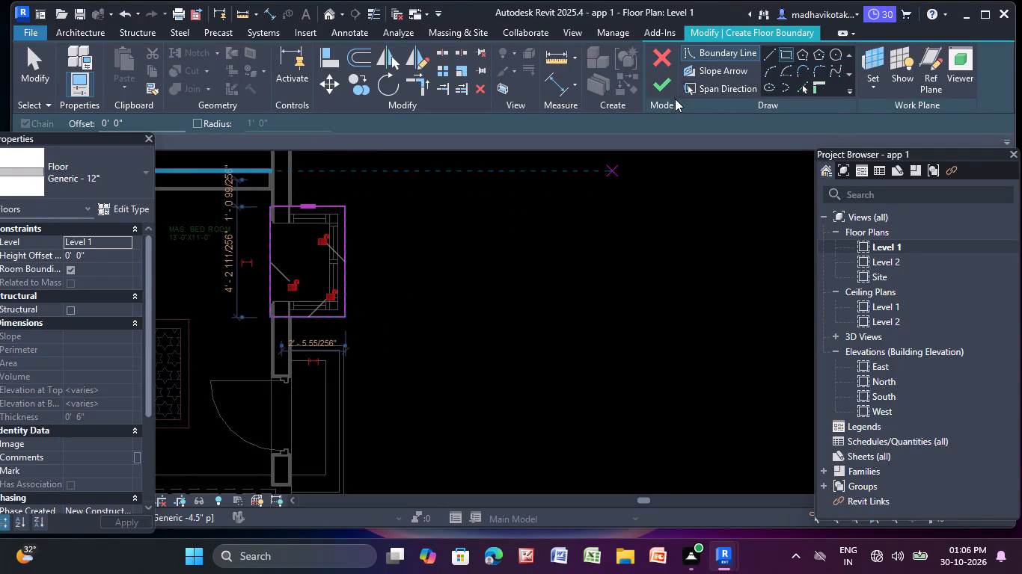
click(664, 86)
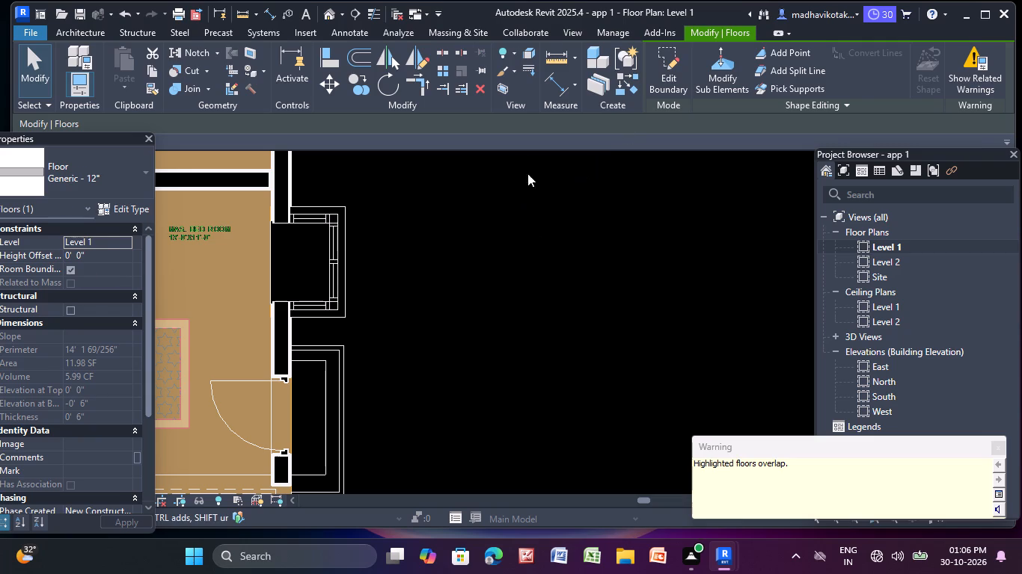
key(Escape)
Create a rectangular Generic - 12" floor of about 2'-0 1/2" by 5'-9" for the small balcony outside the master bedroom's east door.
click(300, 90)
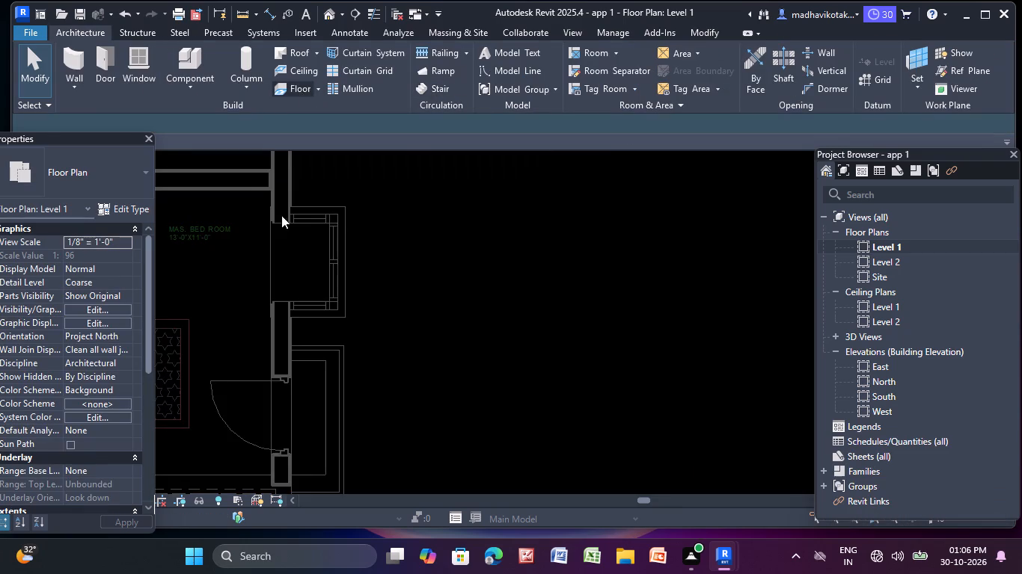
middle_drag(336, 317, 412, 161)
scroll(382, 188, up, 3)
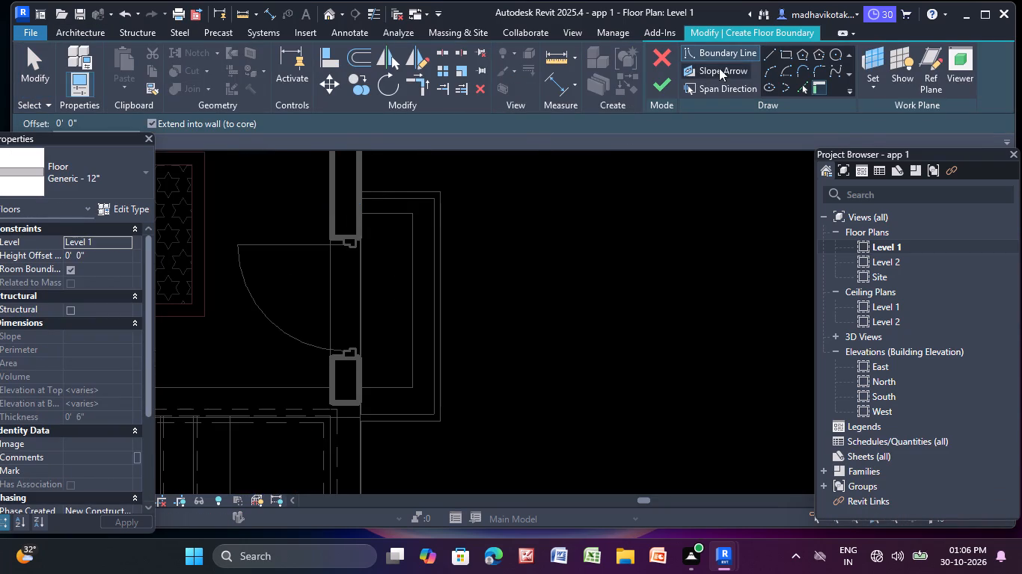
click(789, 53)
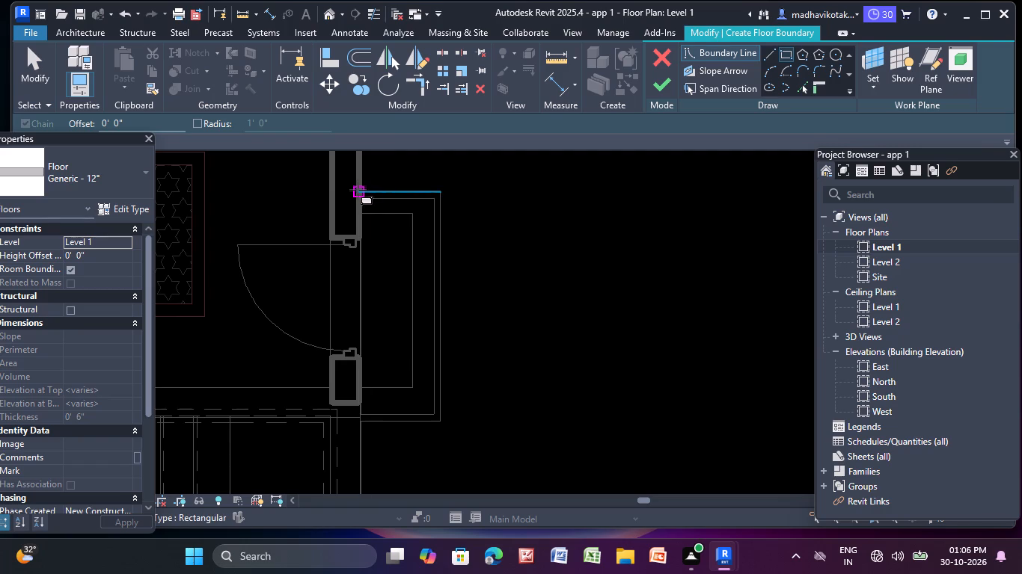
click(355, 191)
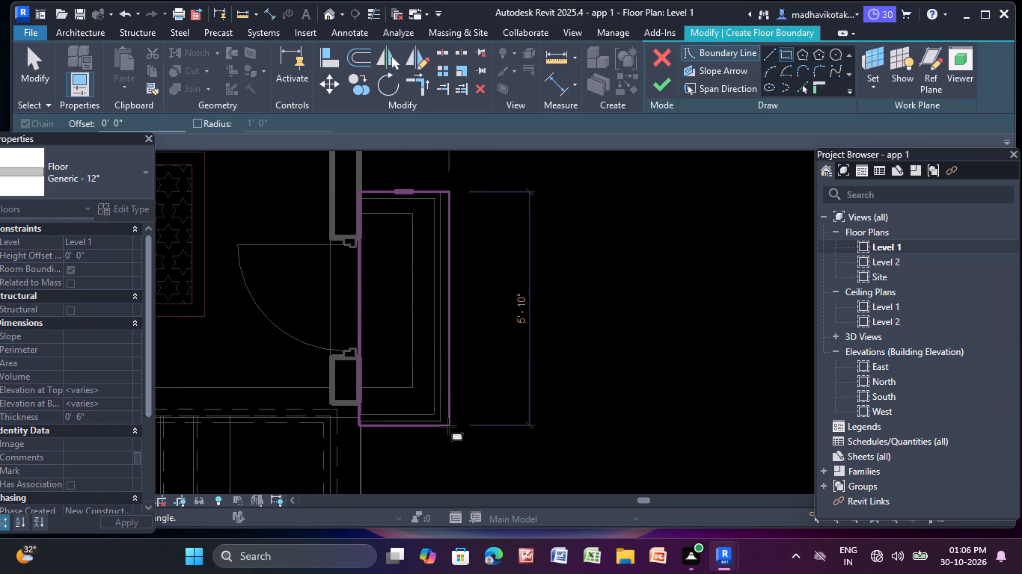
click(441, 421)
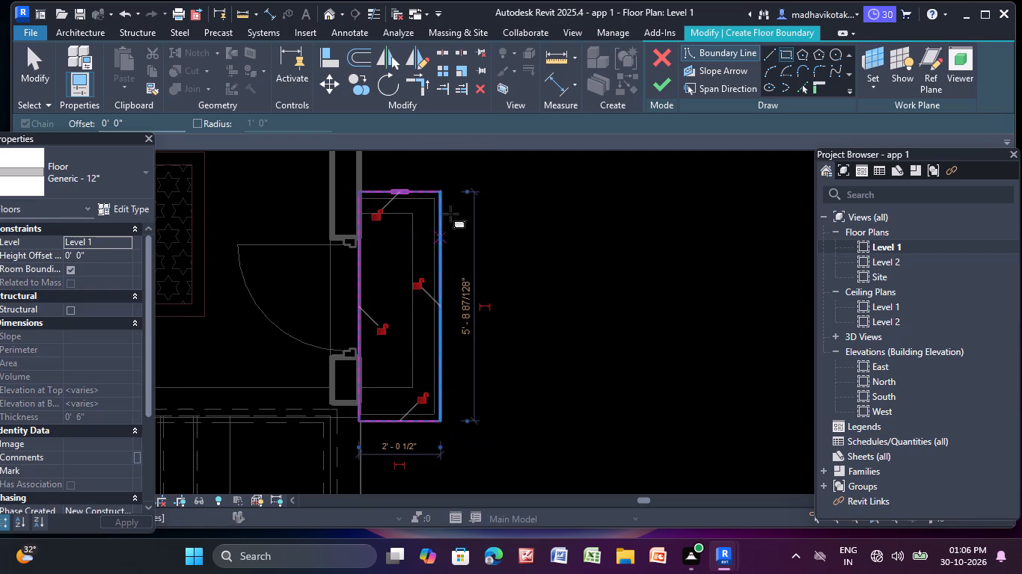
click(664, 84)
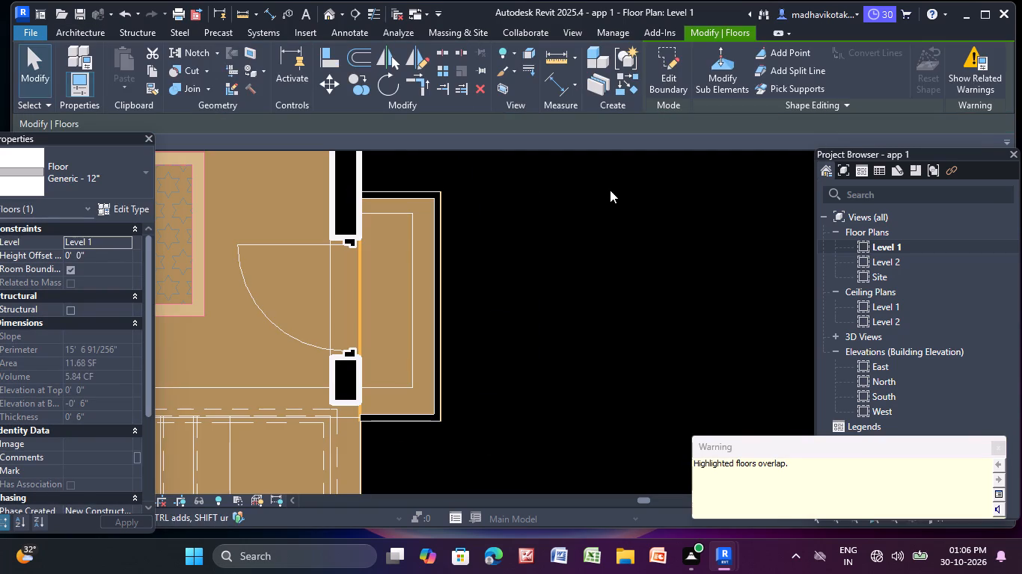
key(Escape)
Create a rectangular Generic - 12" floor about 9'-4" long from the lift wall's southeast endpoint to the south service room's southeast outer corner.
scroll(601, 197, down, 5)
scroll(567, 281, down, 3)
middle_drag(567, 292, 495, 63)
middle_drag(469, 295, 389, 232)
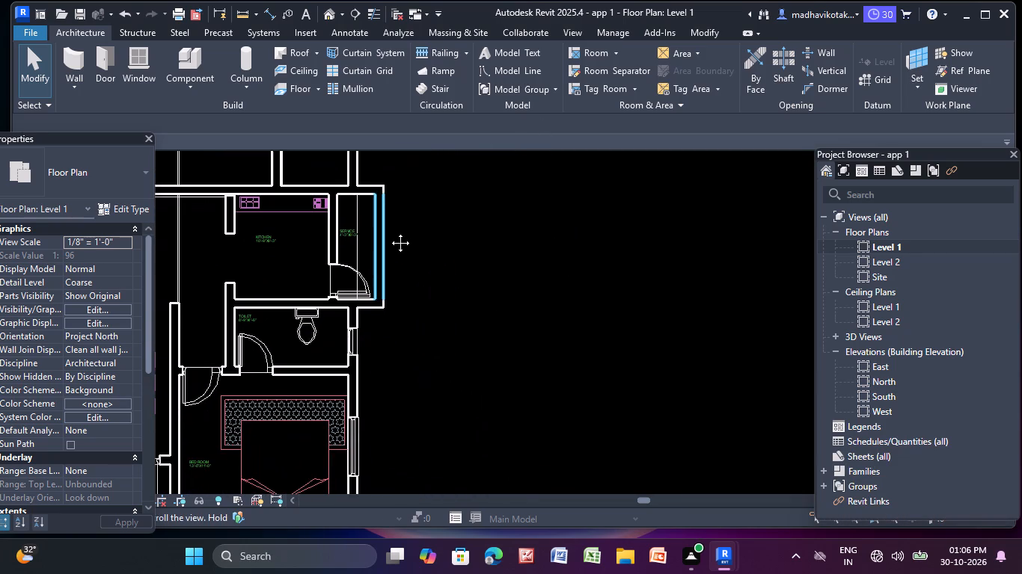
middle_drag(389, 232, 388, 232)
scroll(388, 232, up, 1)
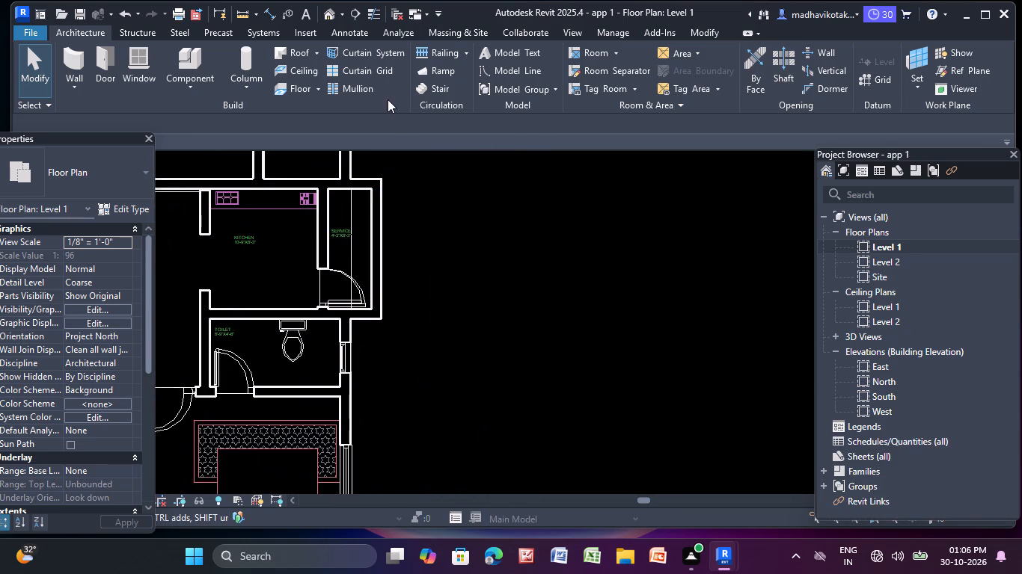
click(304, 90)
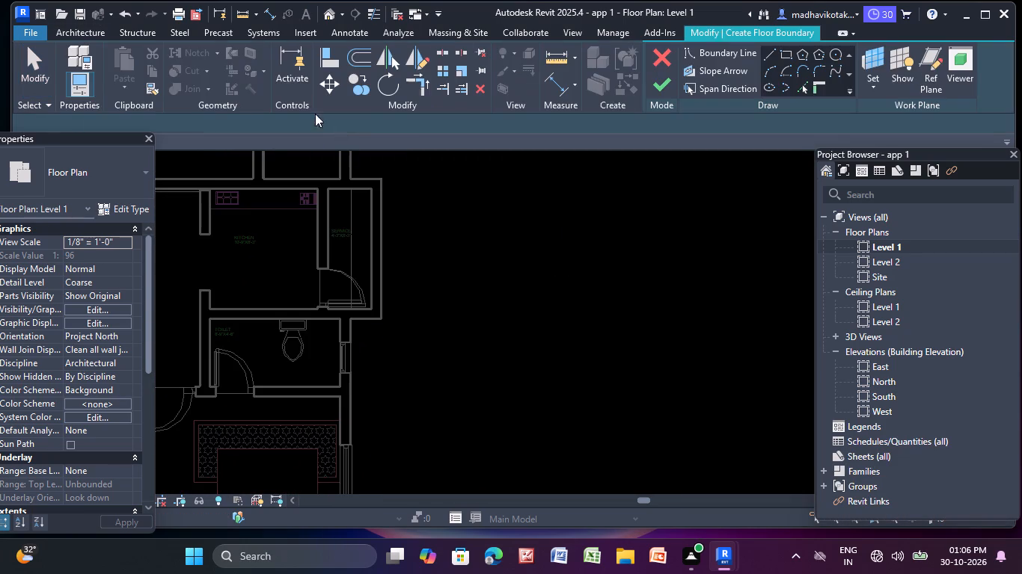
click(787, 52)
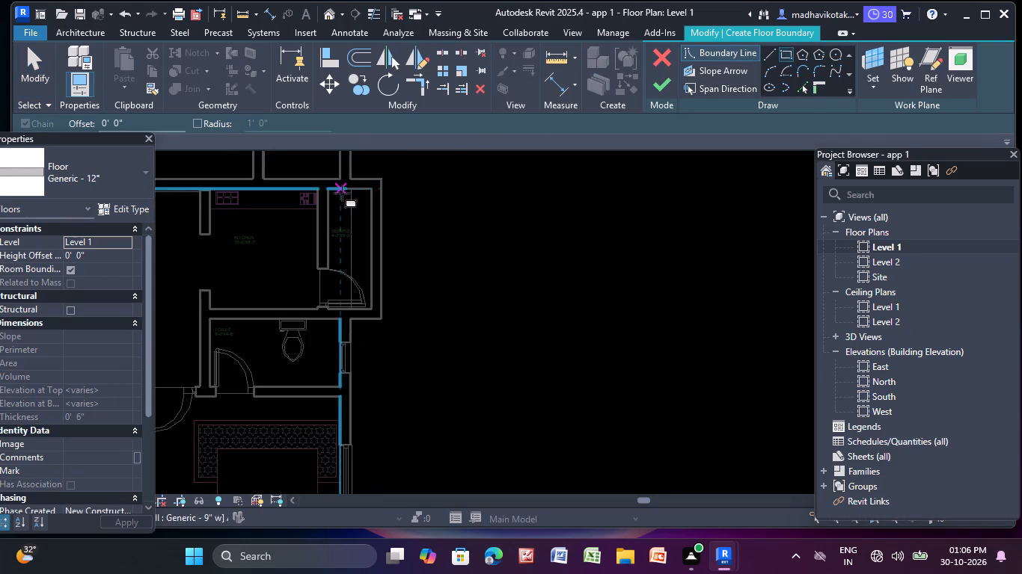
scroll(346, 178, up, 3)
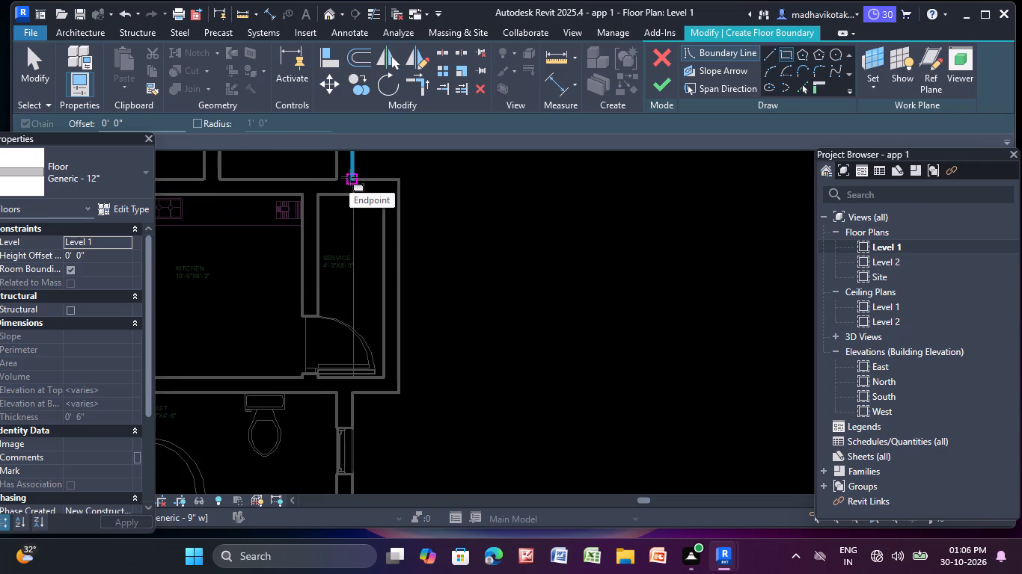
click(349, 177)
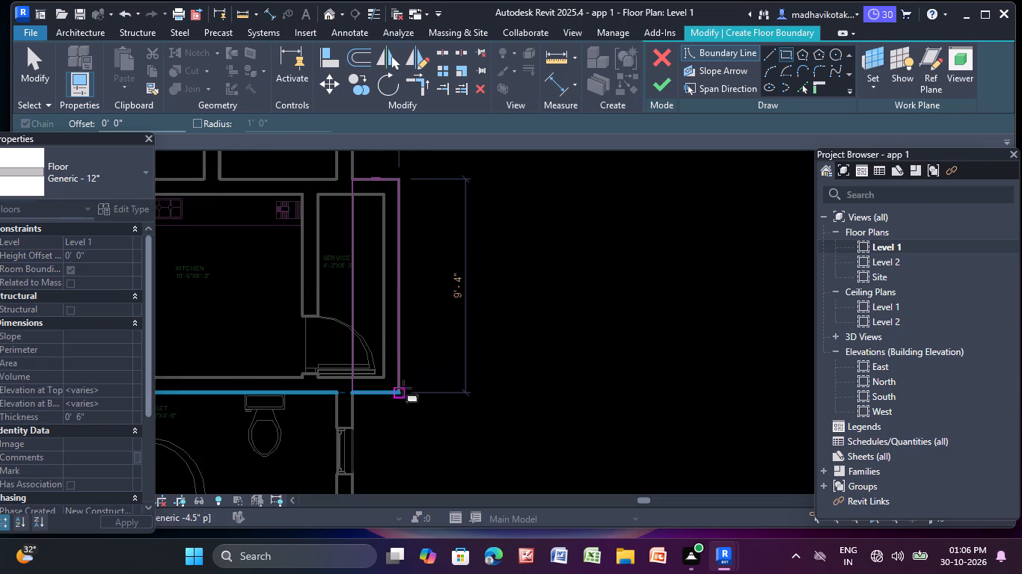
click(400, 389)
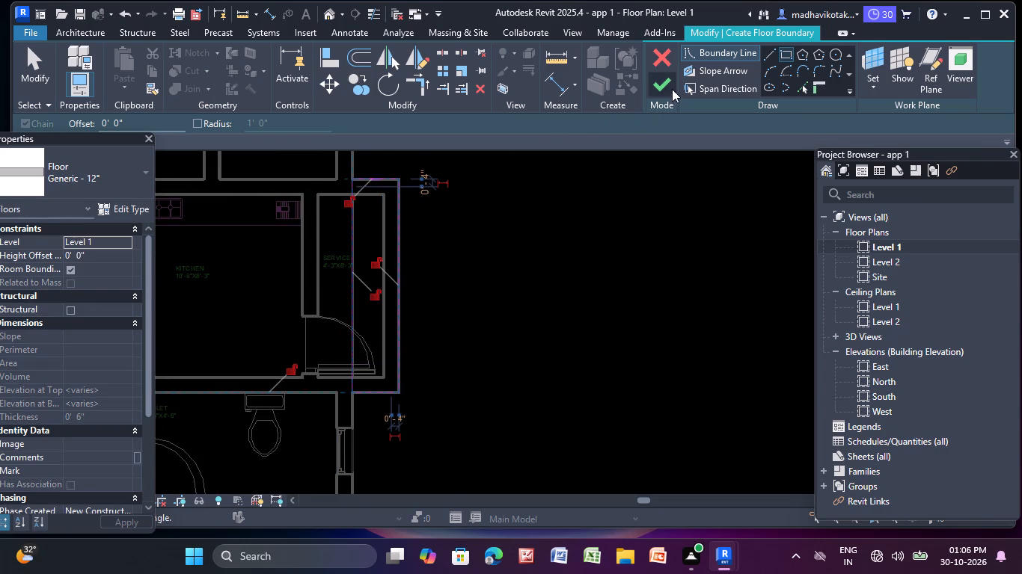
click(665, 84)
scroll(610, 223, down, 2)
scroll(580, 286, down, 1)
key(Escape)
Examine the whole Level 1 plan for floor slab coverage along the building's outline.
scroll(571, 297, down, 3)
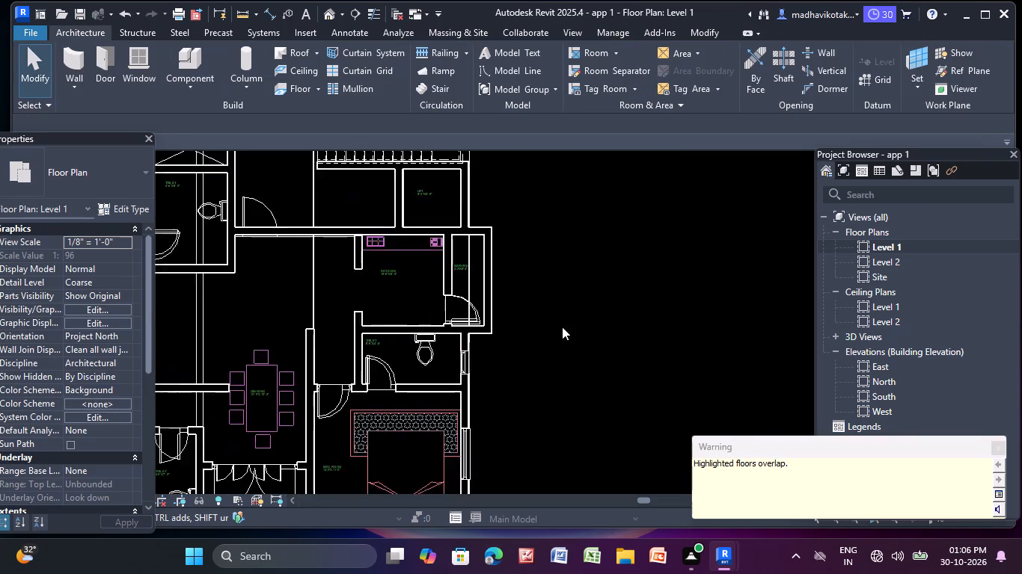
middle_drag(549, 366, 467, 101)
middle_drag(430, 271, 476, 379)
scroll(512, 300, down, 7)
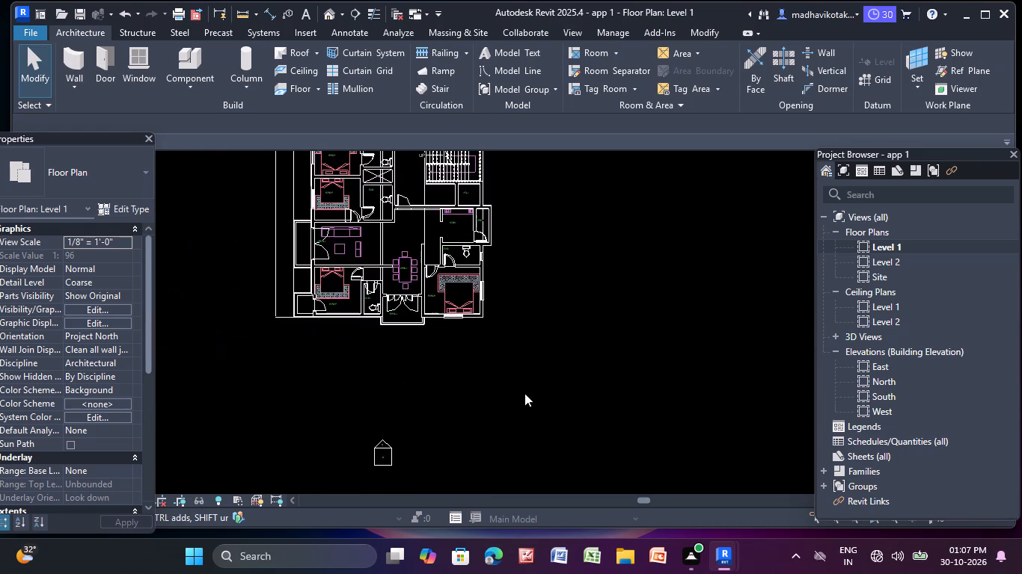
scroll(530, 347, up, 1)
scroll(530, 347, down, 3)
middle_drag(544, 371, 544, 434)
middle_drag(564, 358, 560, 417)
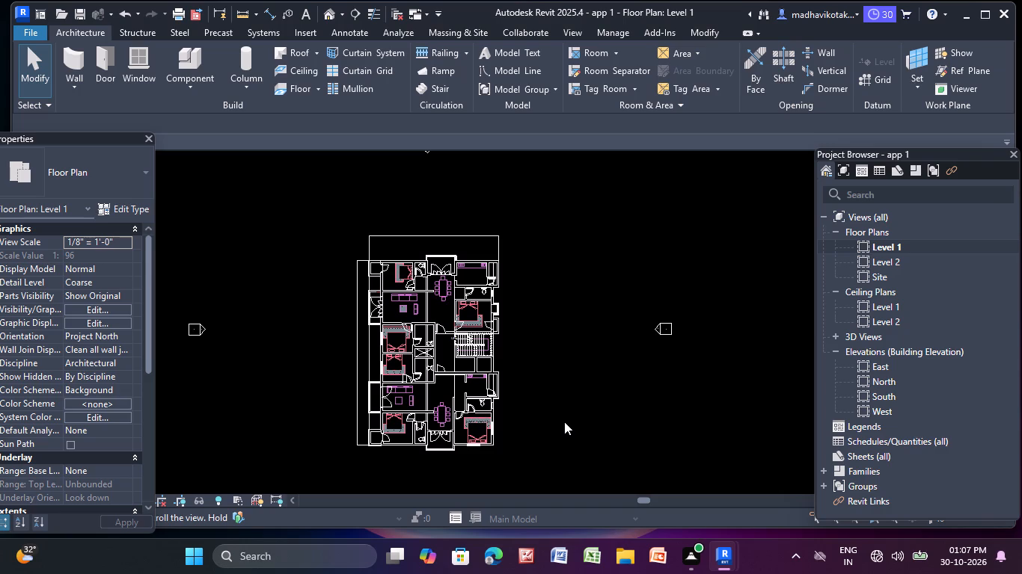
middle_drag(569, 418, 543, 297)
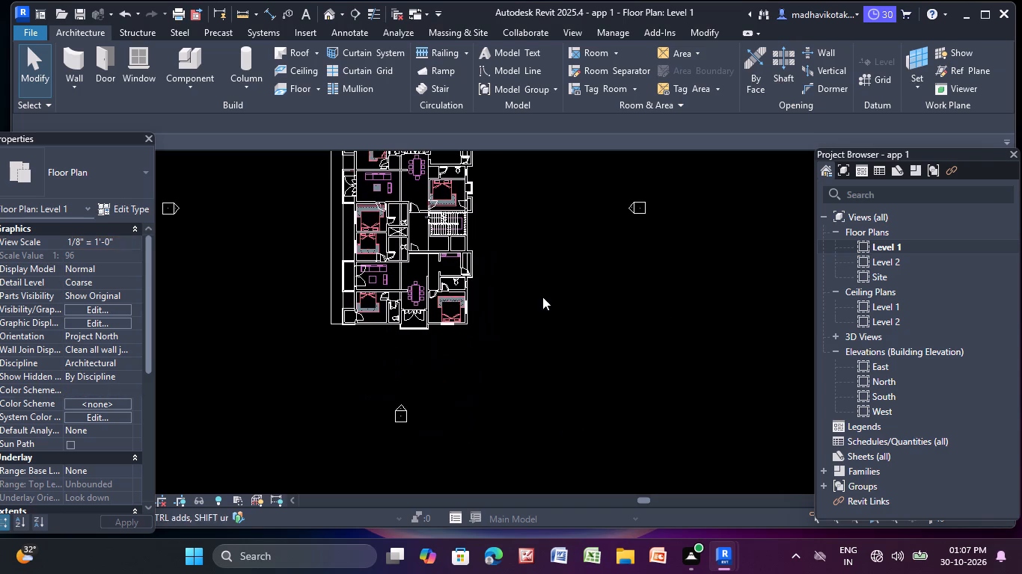
middle_drag(548, 309, 581, 405)
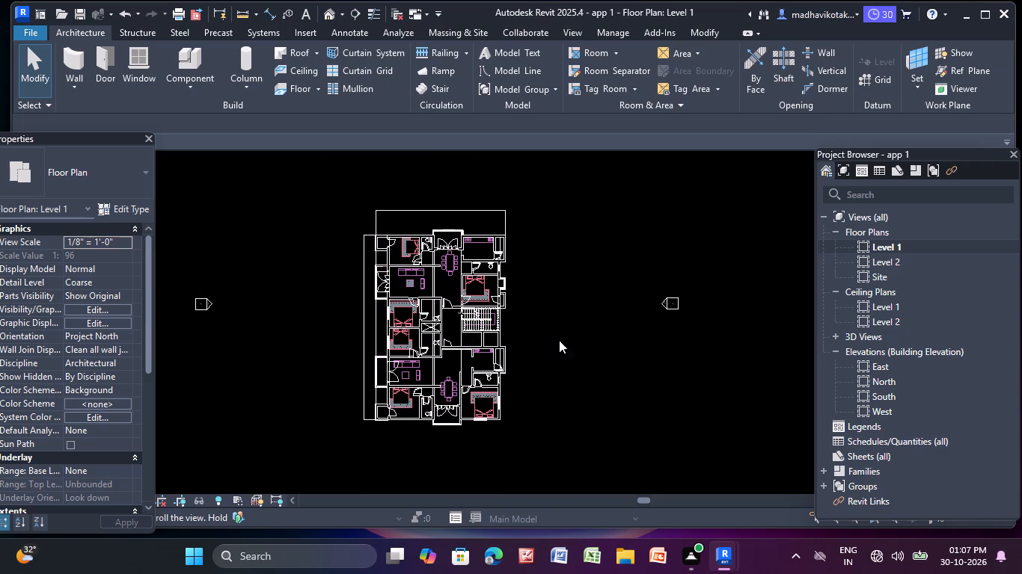
In the 3D view, delete the floor slab beneath the bay window, beside the east balcony.
click(328, 17)
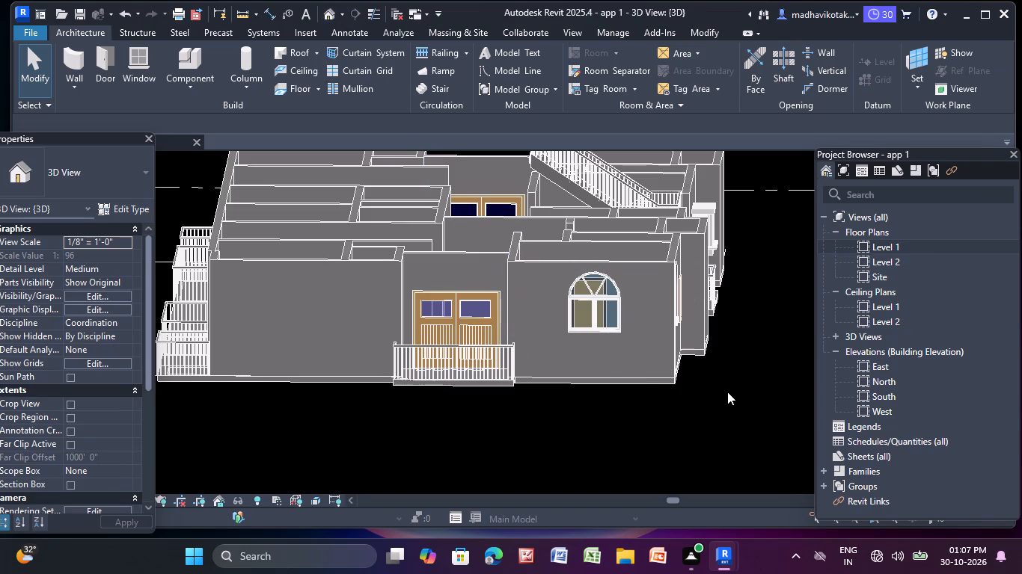
shift+middle_drag(688, 371, 594, 262)
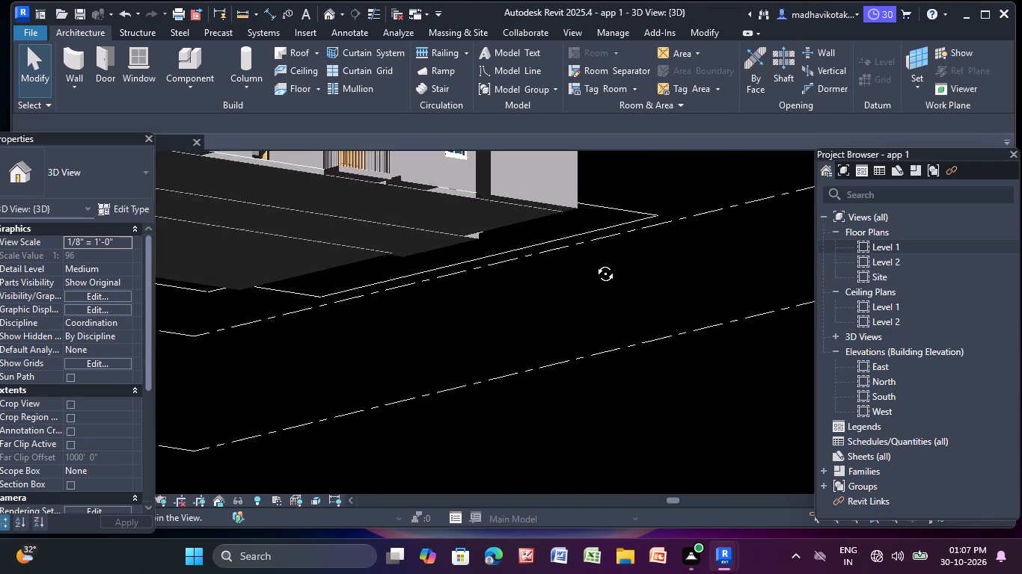
shift+middle_drag(594, 262, 631, 383)
shift+scroll(631, 383, down, 1)
shift+middle_drag(656, 352, 630, 371)
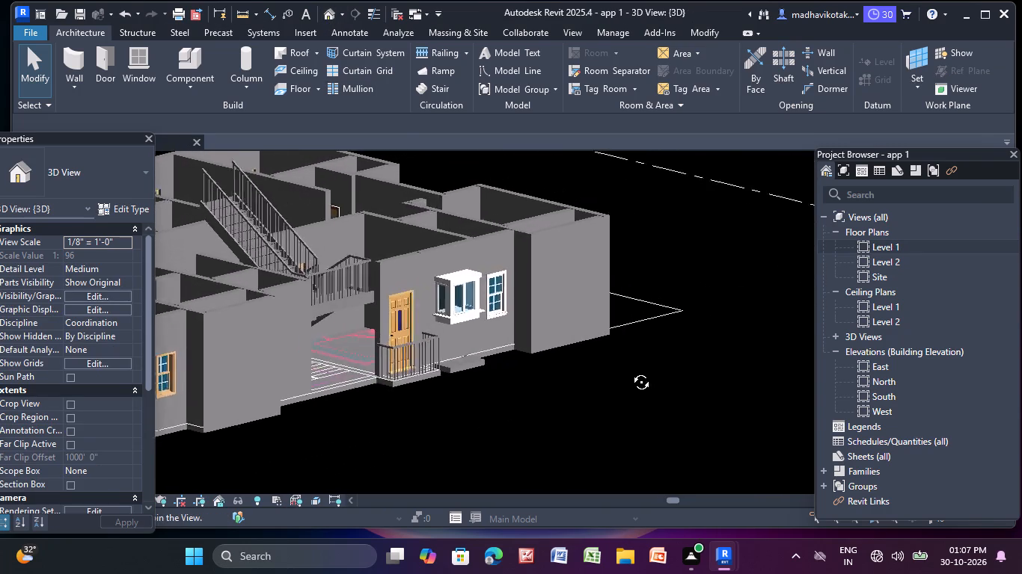
shift+middle_drag(630, 371, 625, 374)
scroll(360, 384, up, 5)
scroll(425, 442, up, 2)
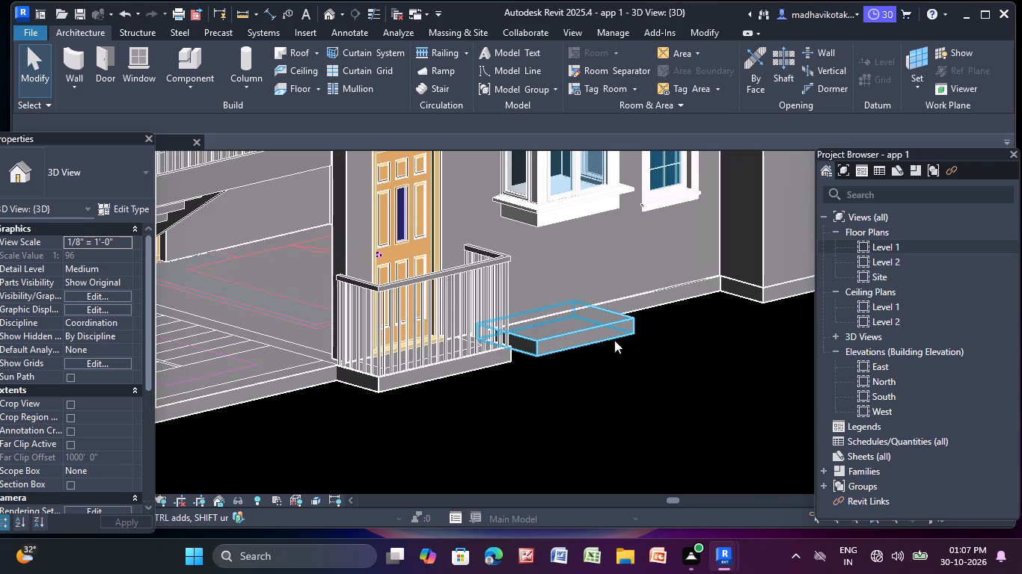
click(599, 329)
shift+middle_drag(731, 364, 630, 389)
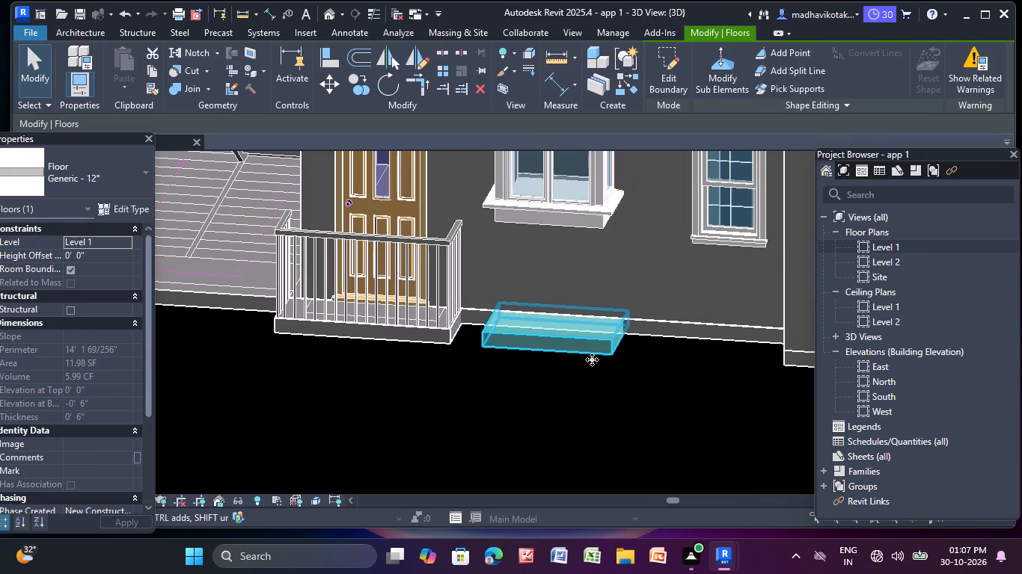
key(Delete)
In the 3D view, delete the large floor slab that runs along the west facade beneath its four balconies.
scroll(592, 359, down, 5)
scroll(689, 393, down, 3)
shift+middle_drag(685, 391, 459, 368)
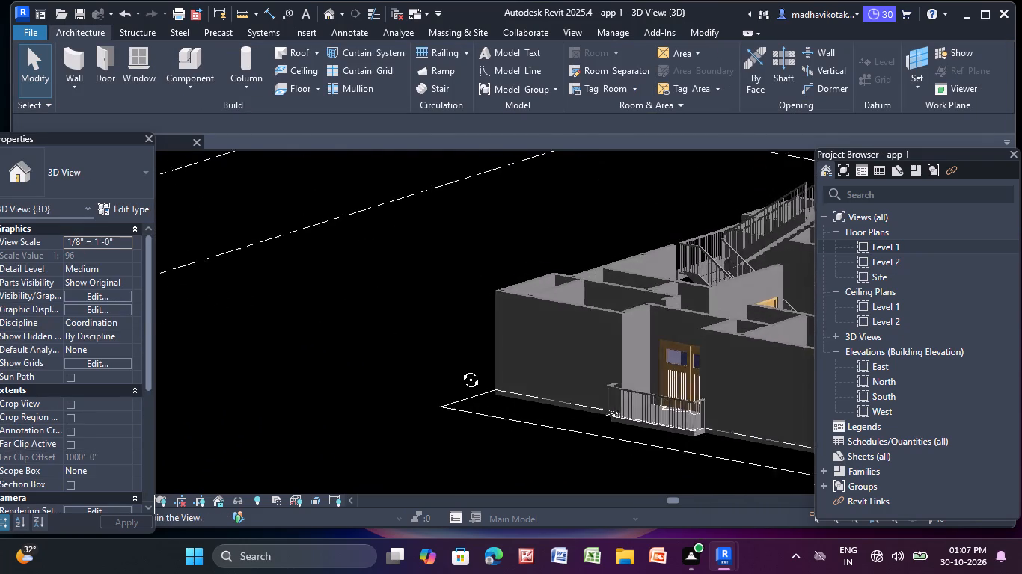
shift+middle_drag(459, 368, 260, 345)
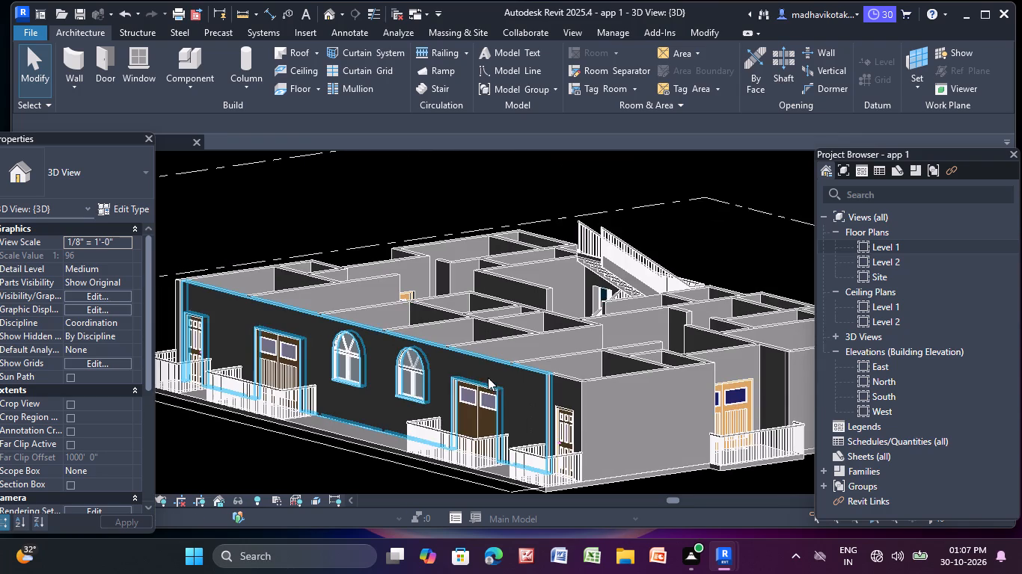
middle_drag(501, 367, 607, 238)
scroll(472, 342, up, 4)
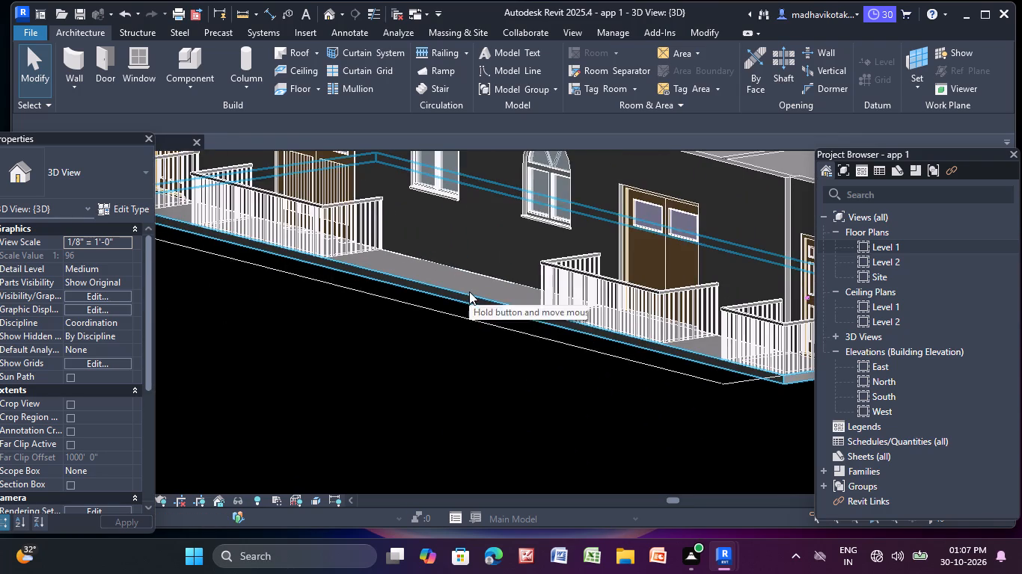
scroll(469, 291, down, 3)
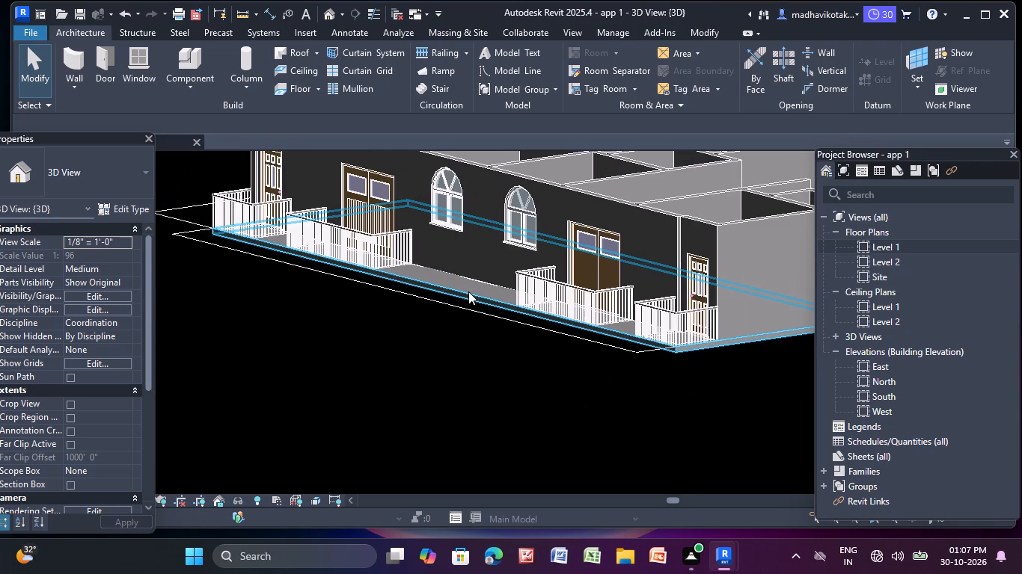
shift+middle_drag(468, 291, 501, 335)
middle_drag(501, 335, 468, 291)
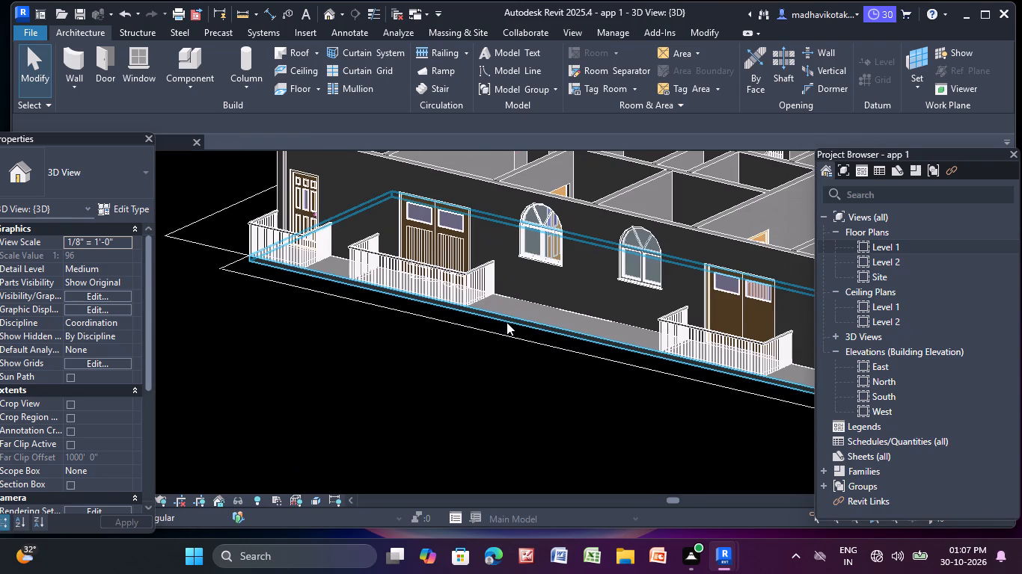
click(529, 317)
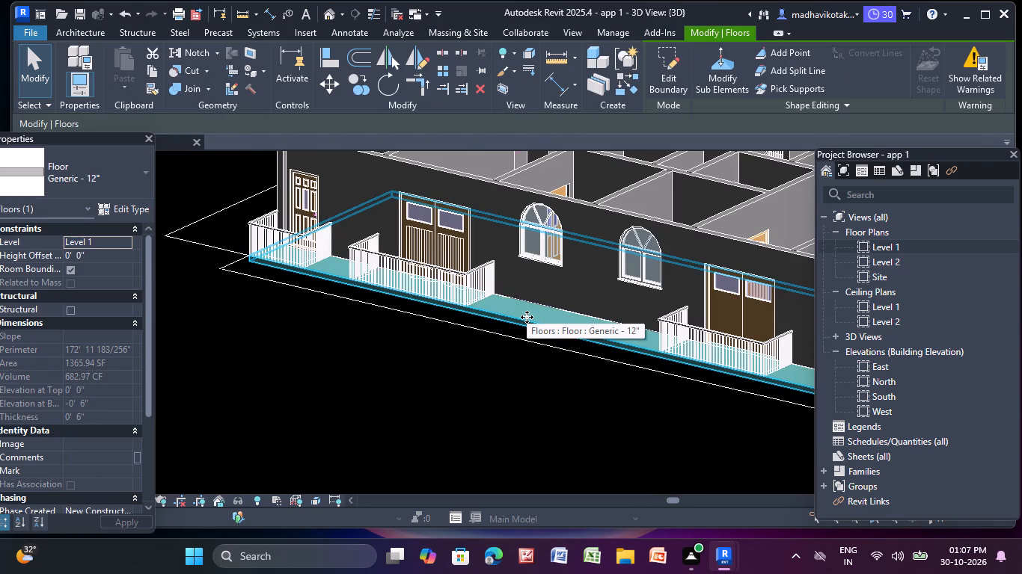
key(Delete)
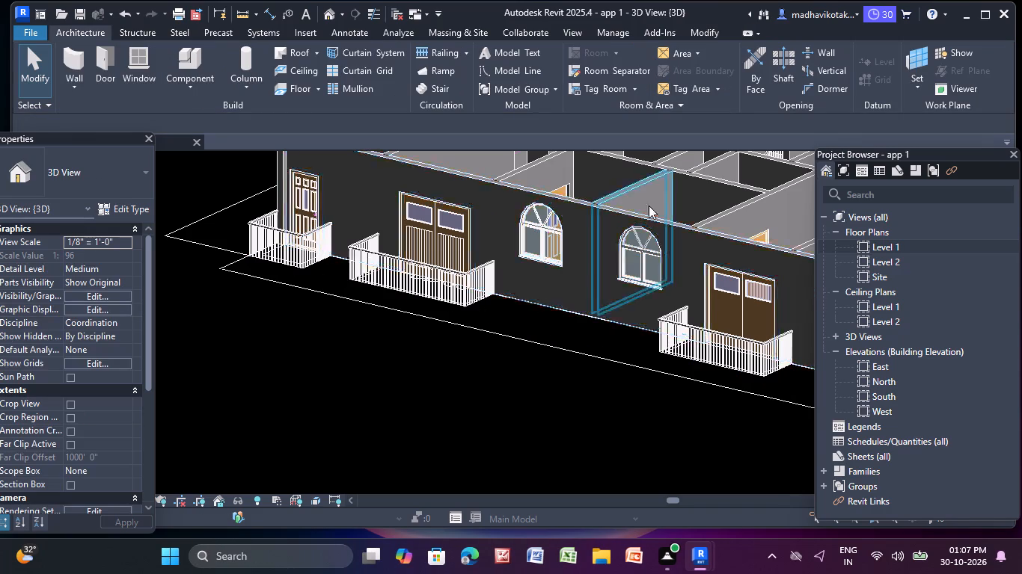
On the Level 1 plan, create a rectangular Generic - 12" floor about 5'-9" long for the northwest bedroom's west balcony.
double_click(905, 245)
scroll(539, 315, down, 1)
middle_drag(567, 286, 609, 265)
scroll(466, 231, up, 10)
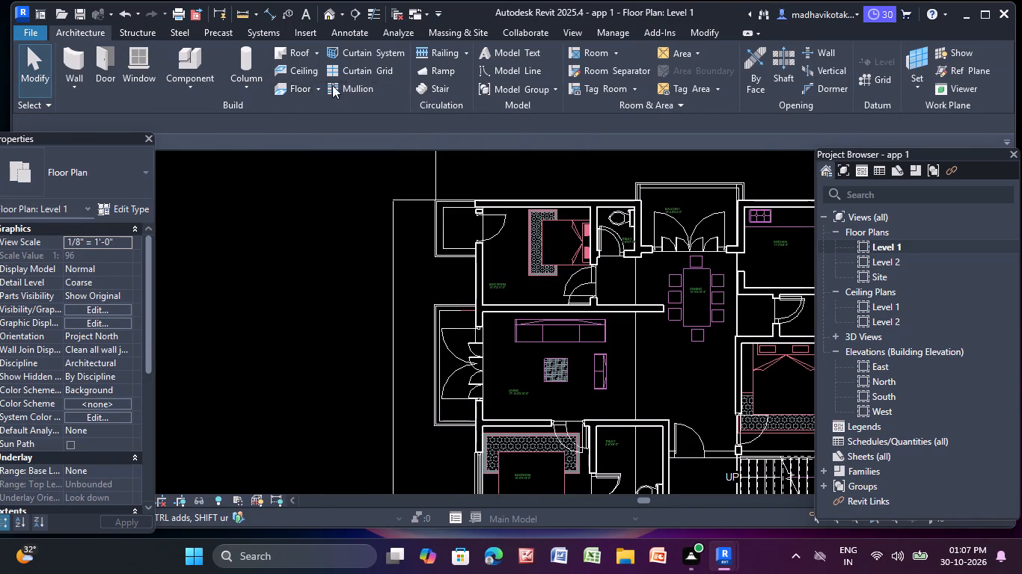
click(307, 93)
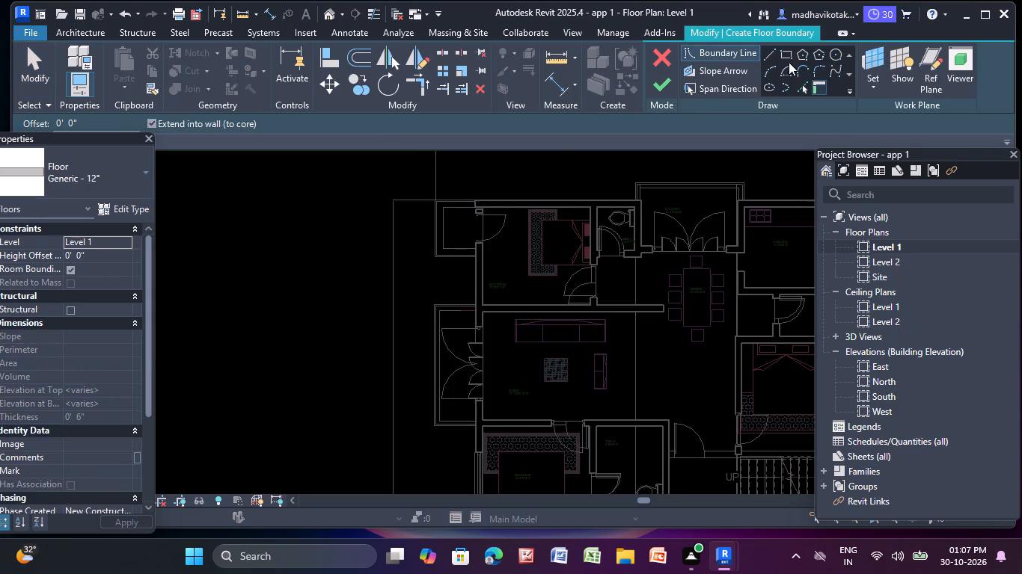
click(789, 51)
scroll(418, 222, up, 7)
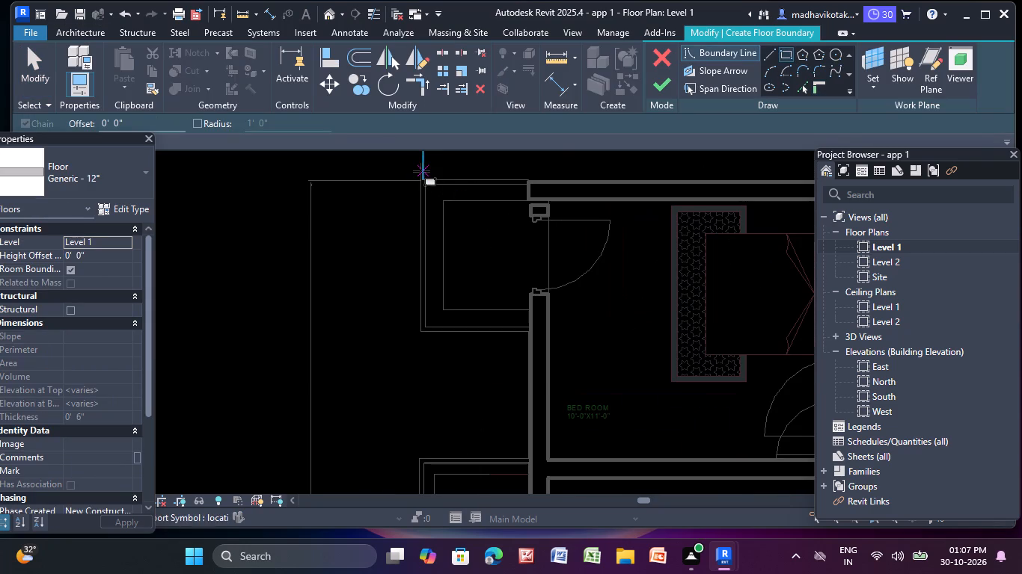
click(417, 179)
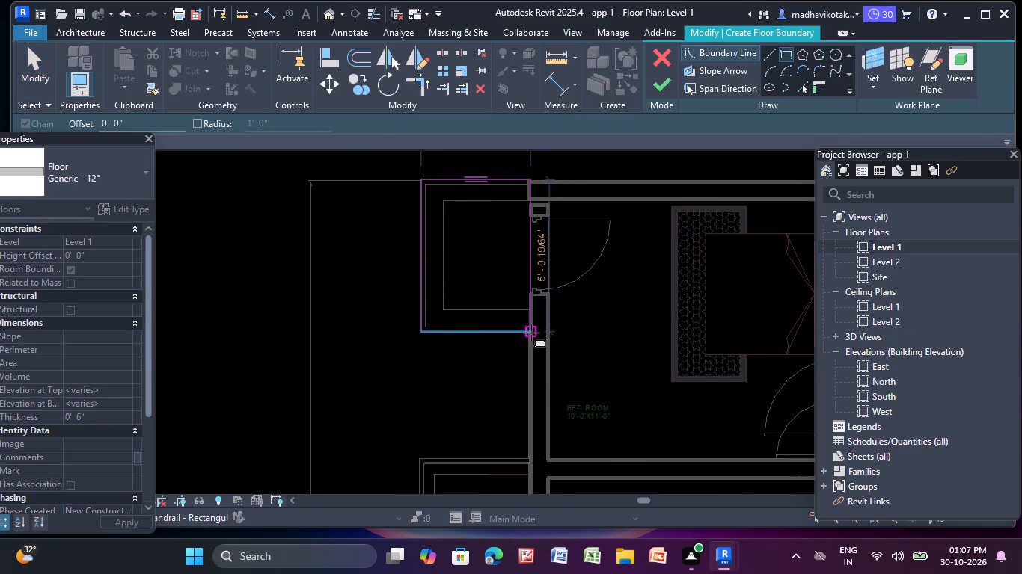
click(530, 335)
click(664, 87)
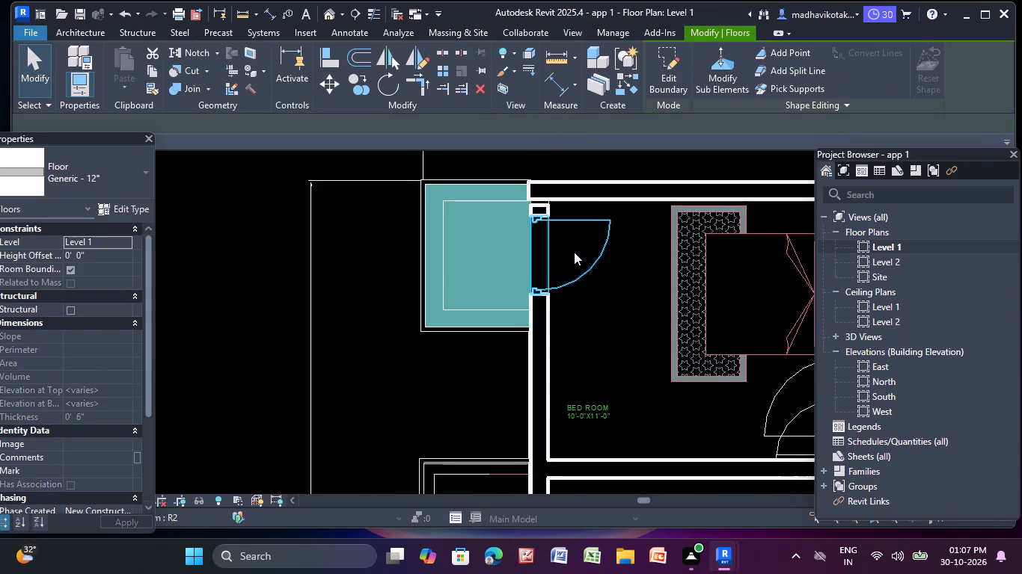
middle_drag(574, 258, 549, 217)
key(Escape)
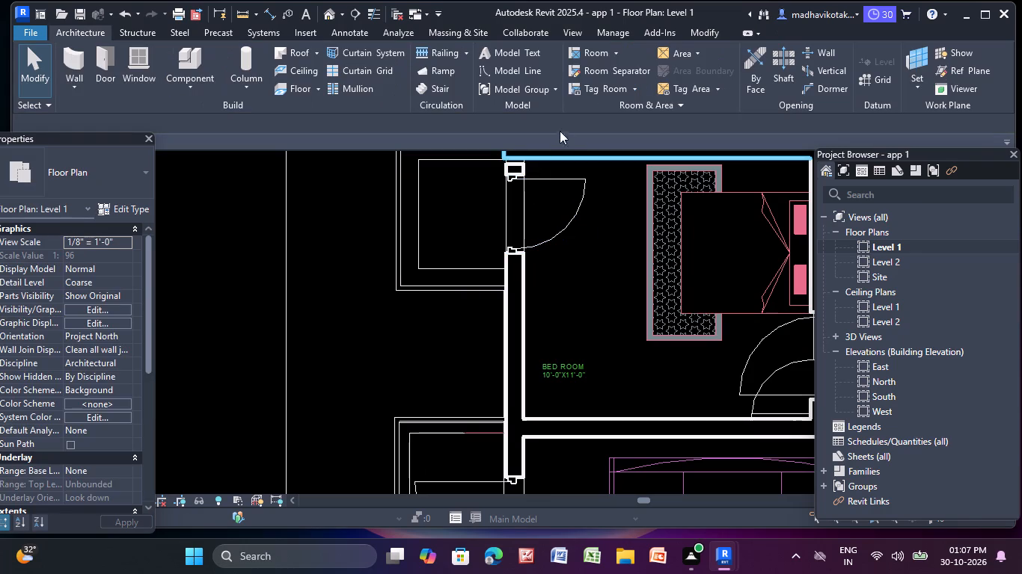
Create a rectangular Generic - 12" floor over the northern living room's west balcony, following the railing's outer corners to the wall.
click(299, 90)
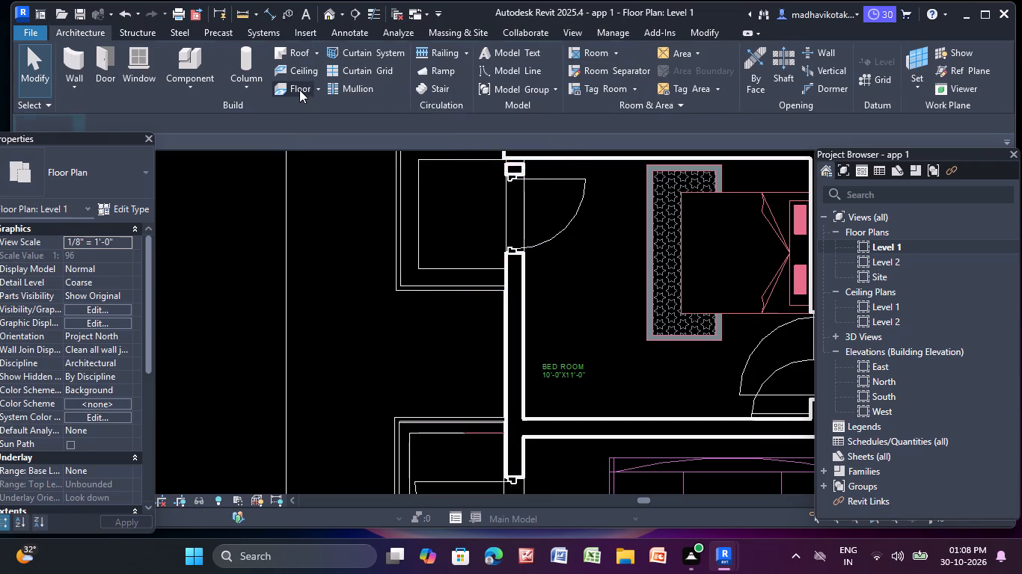
scroll(313, 218, down, 1)
middle_drag(320, 248, 287, 65)
click(787, 48)
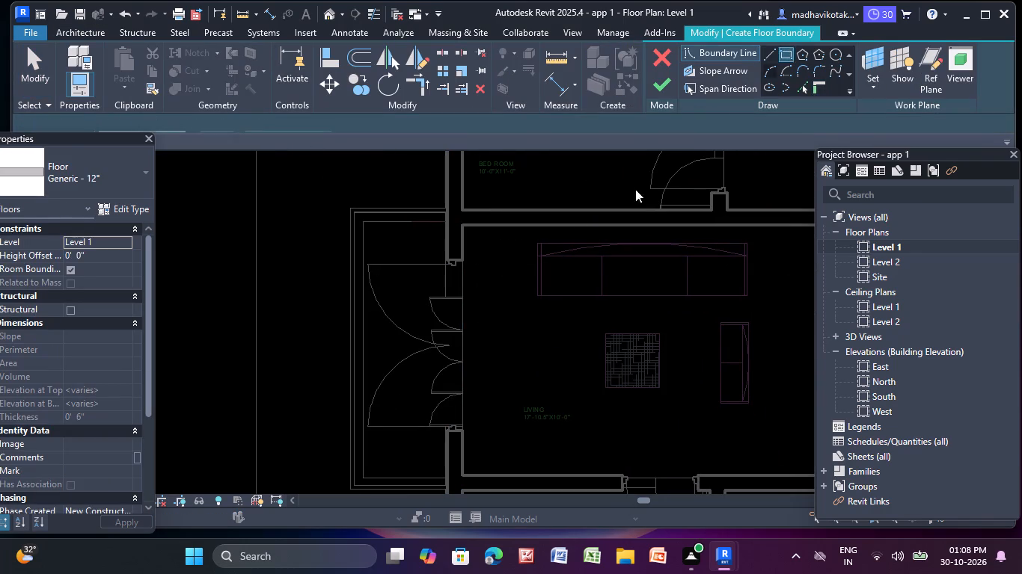
scroll(355, 208, up, 3)
click(349, 209)
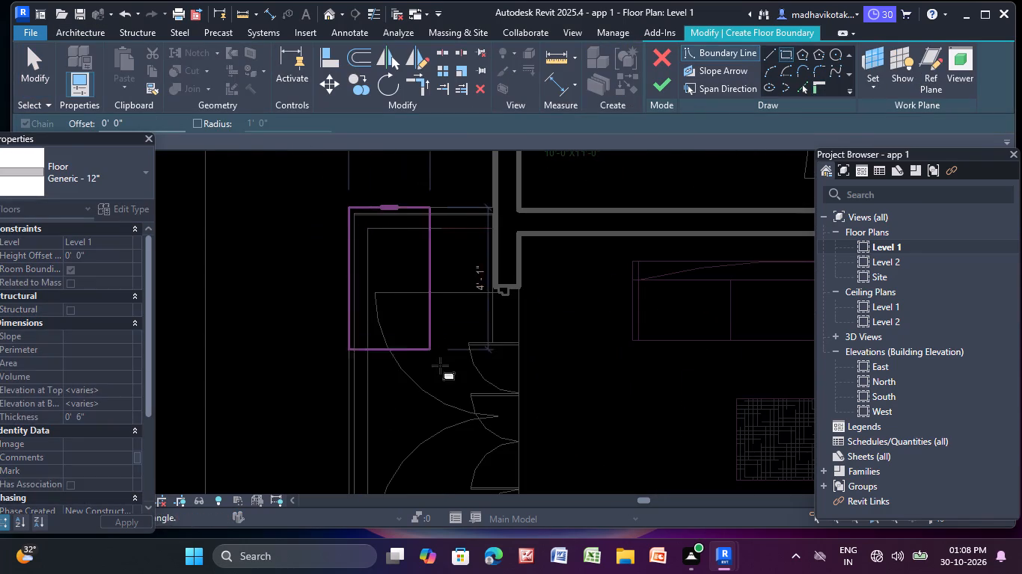
scroll(489, 418, down, 2)
middle_drag(489, 423, 428, 215)
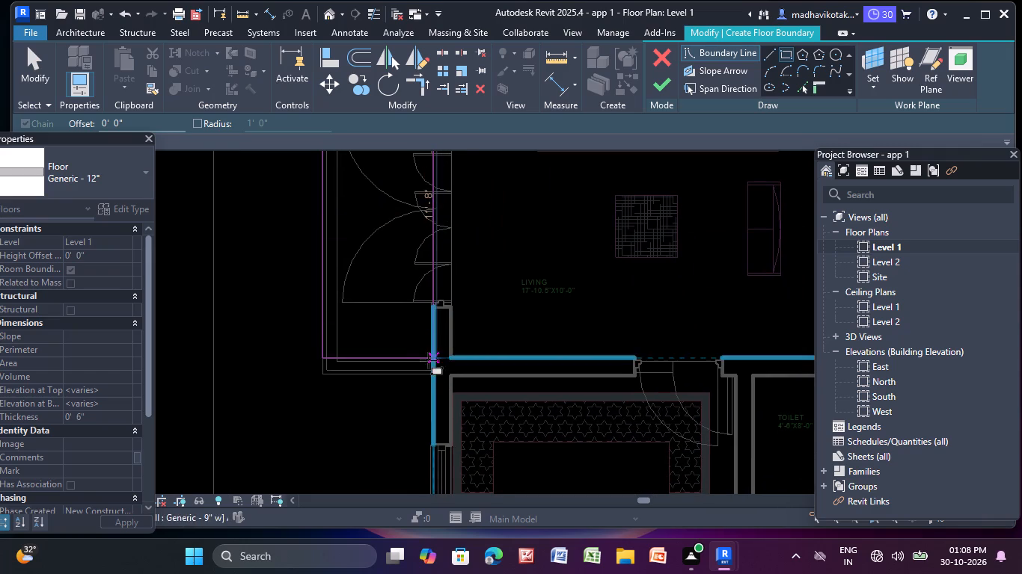
scroll(432, 375, up, 9)
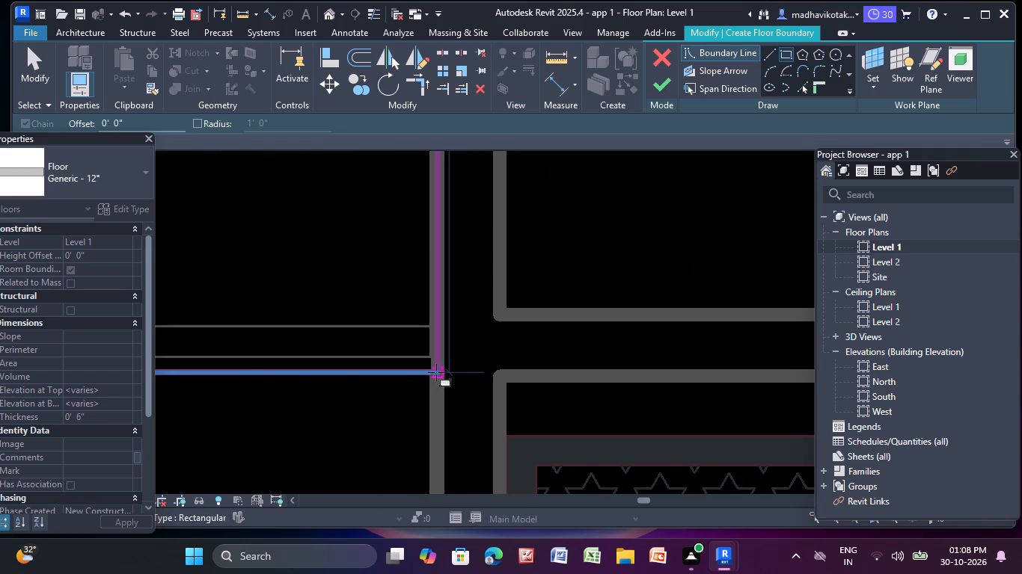
click(435, 374)
click(664, 88)
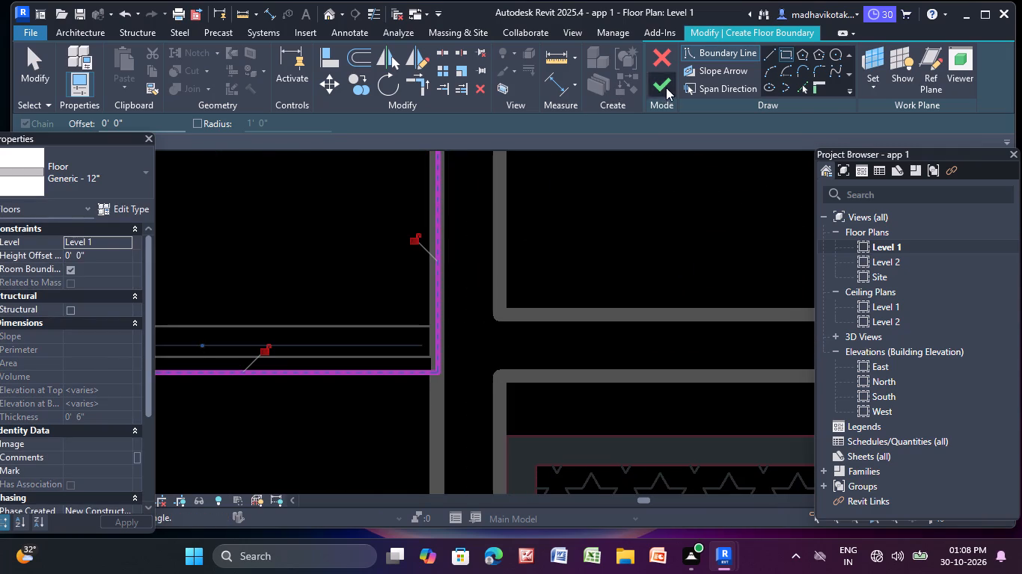
key(Escape)
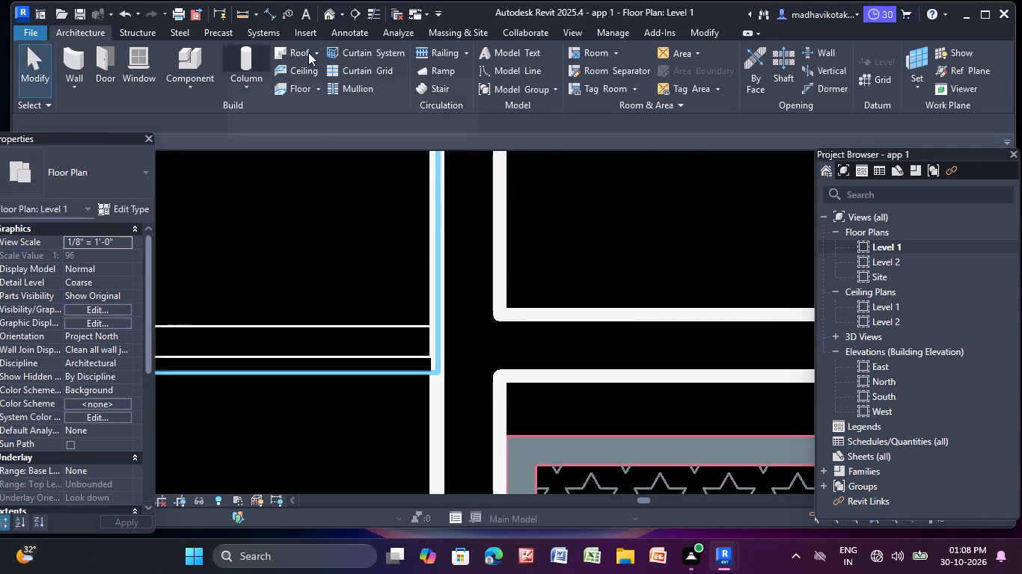
Create a rectangular Generic - 12" floor of about 46 SF for the southern living room's west balcony.
click(291, 90)
scroll(336, 181, down, 6)
scroll(333, 324, down, 2)
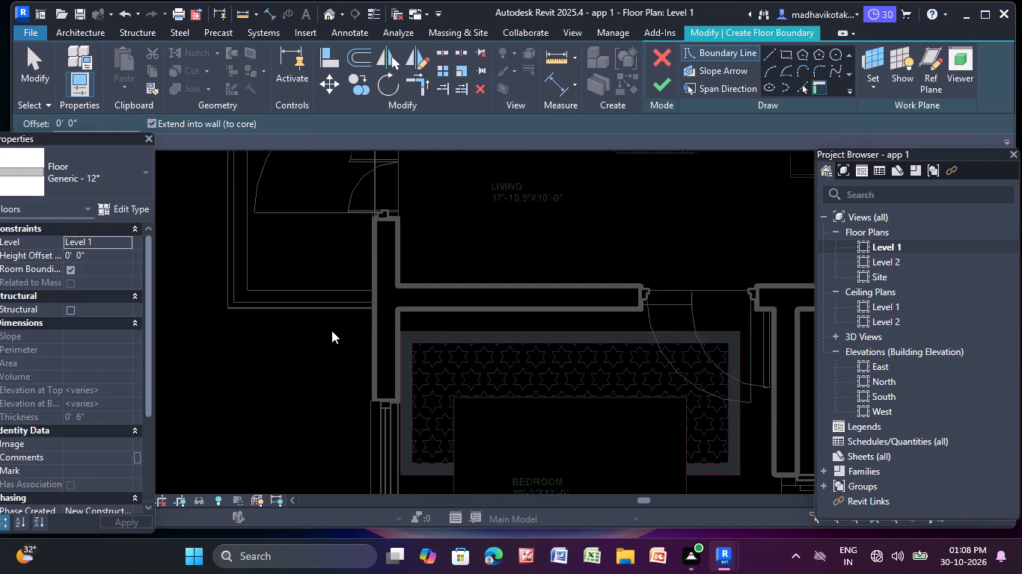
scroll(331, 330, down, 6)
middle_drag(317, 362, 356, 143)
middle_drag(322, 358, 320, 244)
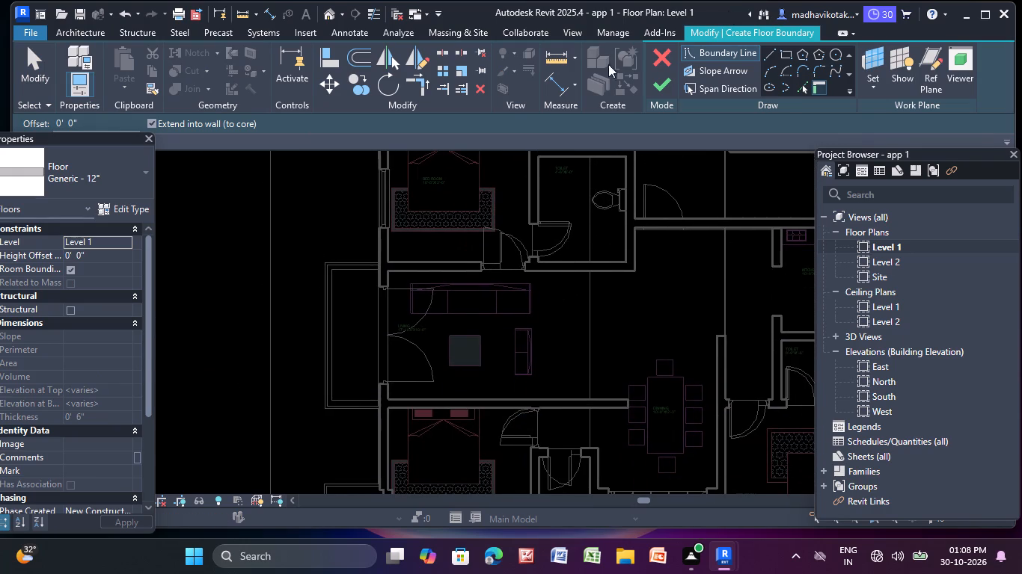
click(789, 52)
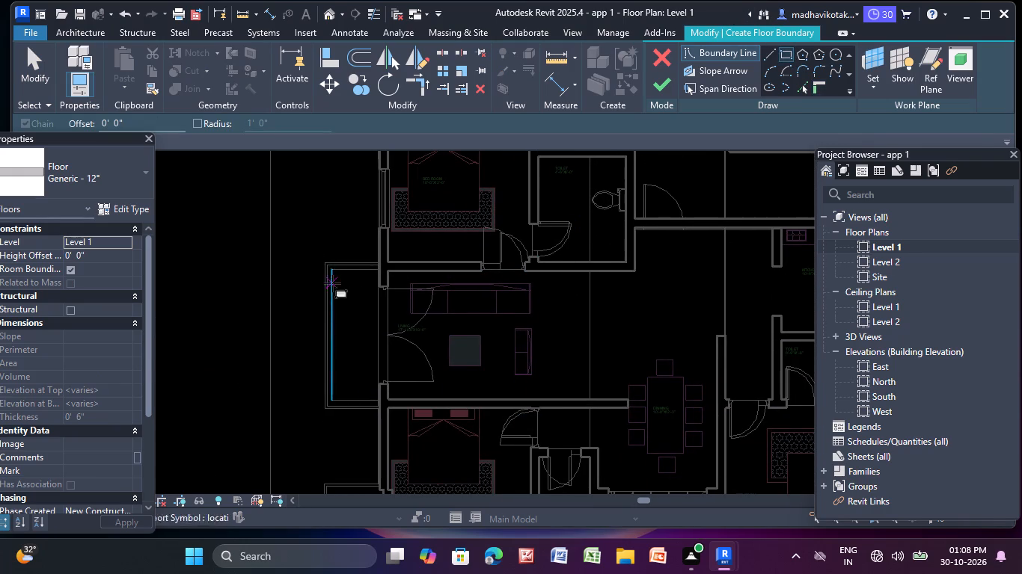
scroll(340, 273, up, 9)
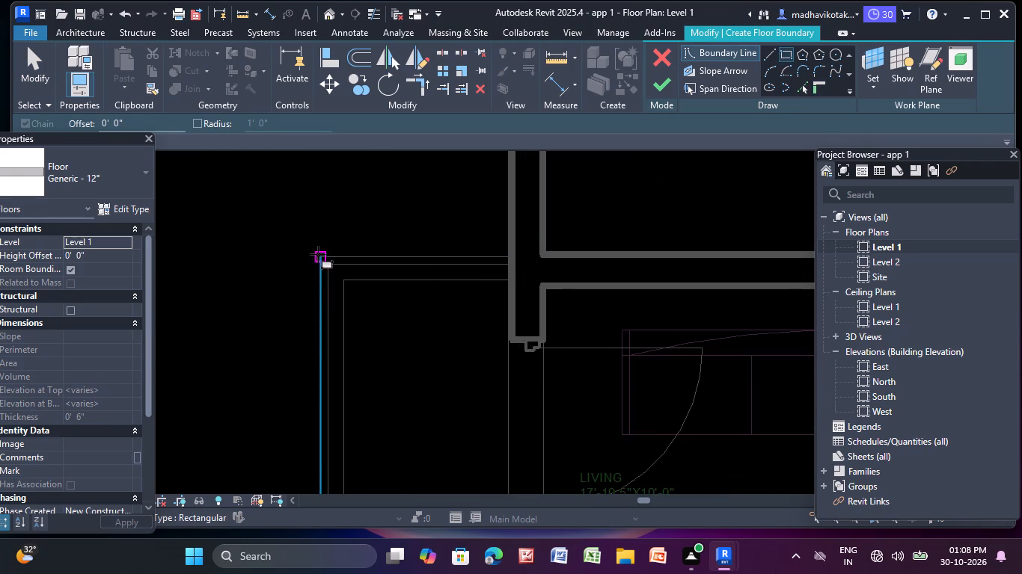
click(318, 254)
scroll(500, 359, down, 3)
middle_drag(500, 359, 480, 47)
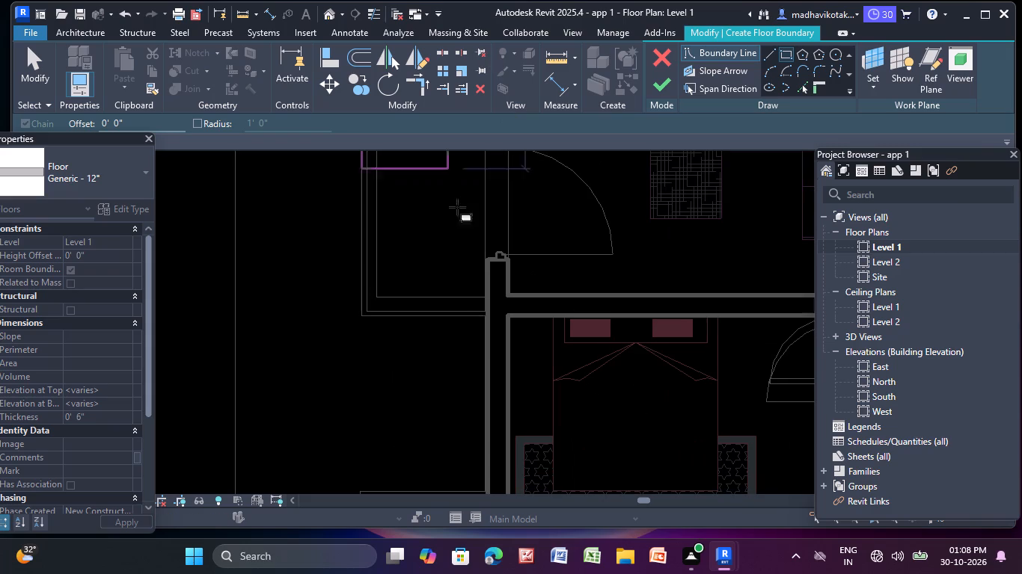
scroll(486, 320, up, 8)
click(491, 312)
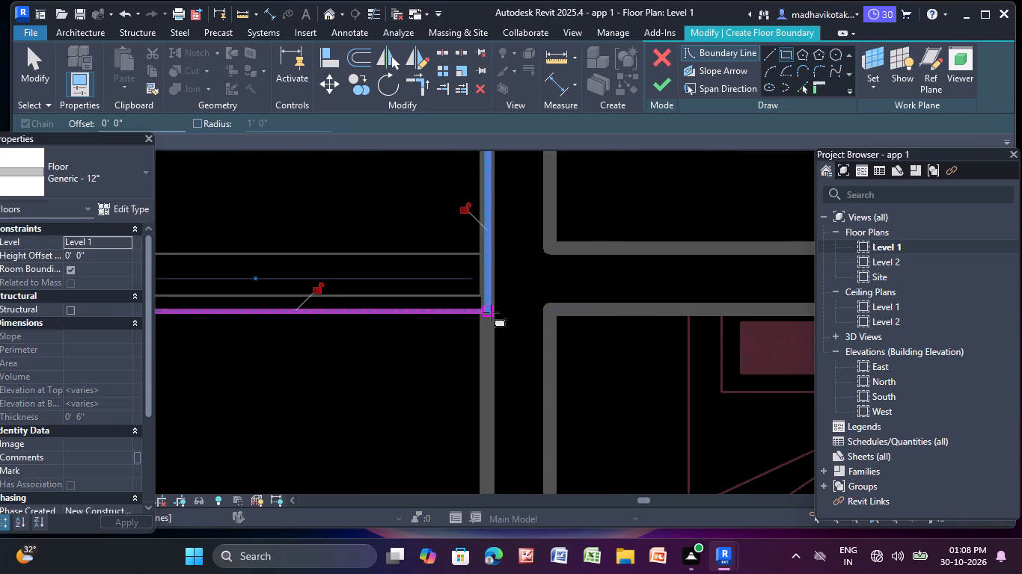
click(658, 90)
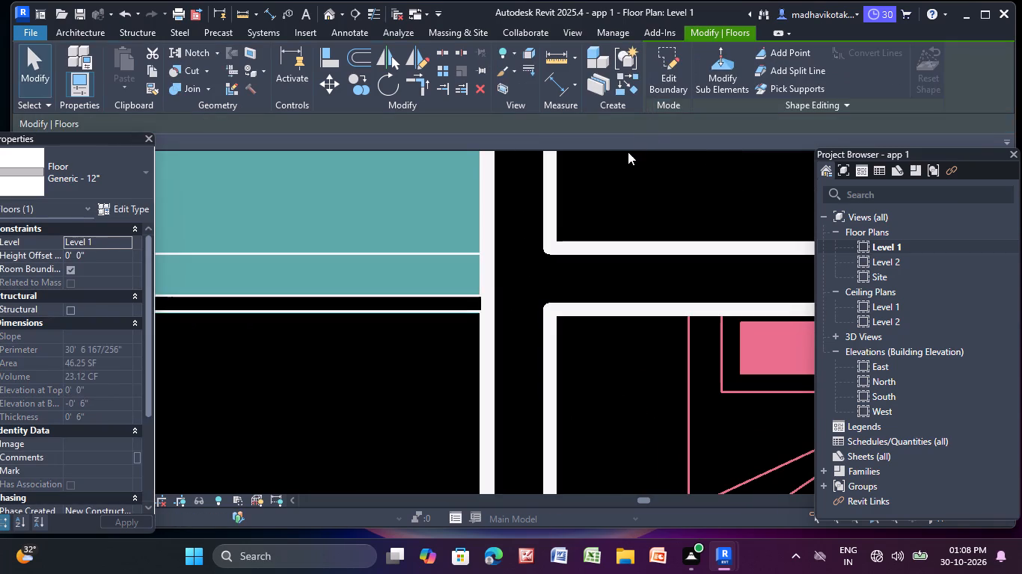
key(Escape)
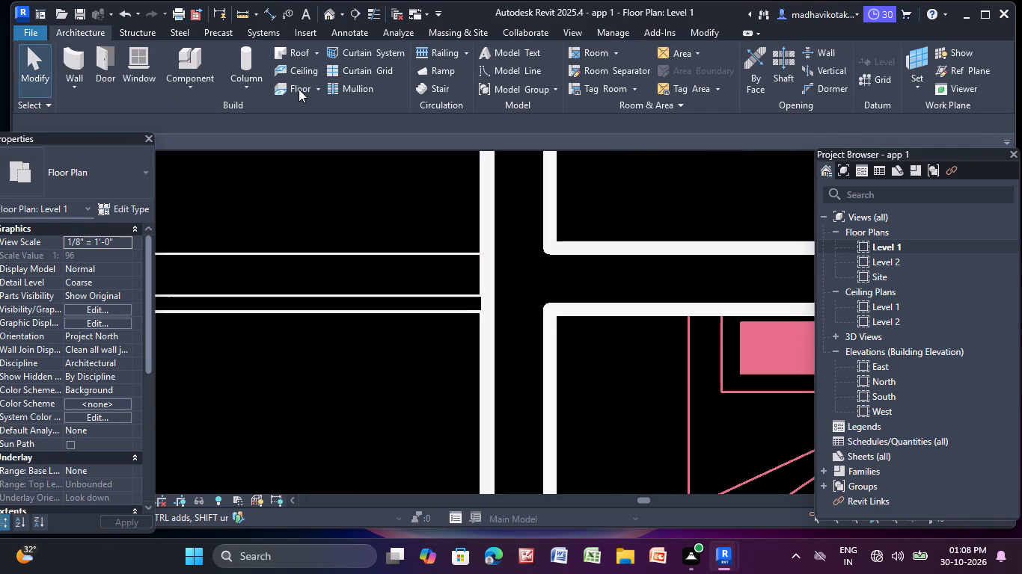
Create a rectangular Generic - 12" floor of about 26.5 SF for the southwest bedroom's west balcony.
click(298, 90)
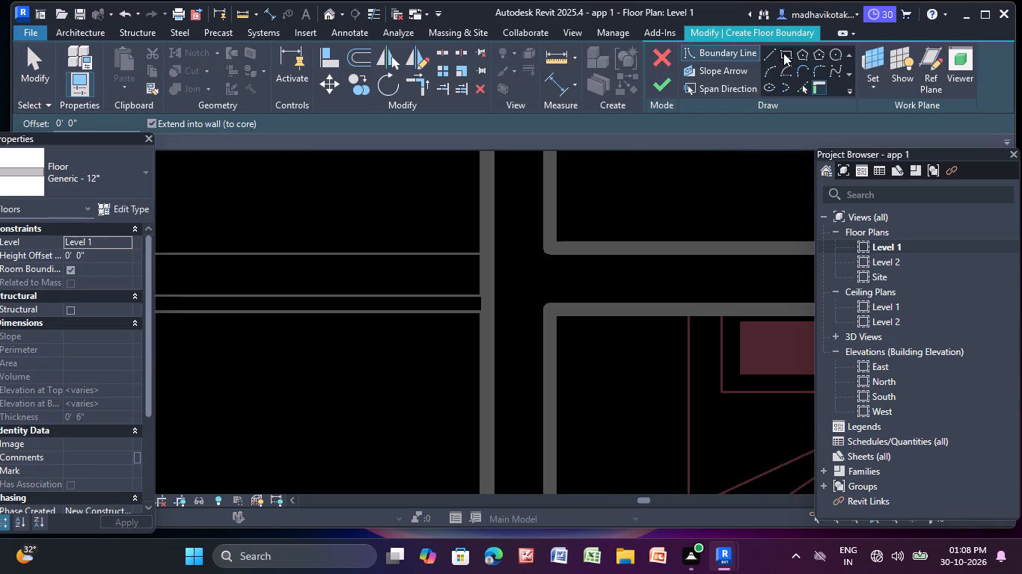
click(783, 53)
scroll(666, 226, down, 5)
middle_drag(612, 279, 504, 129)
scroll(397, 326, down, 4)
middle_drag(396, 324, 349, 152)
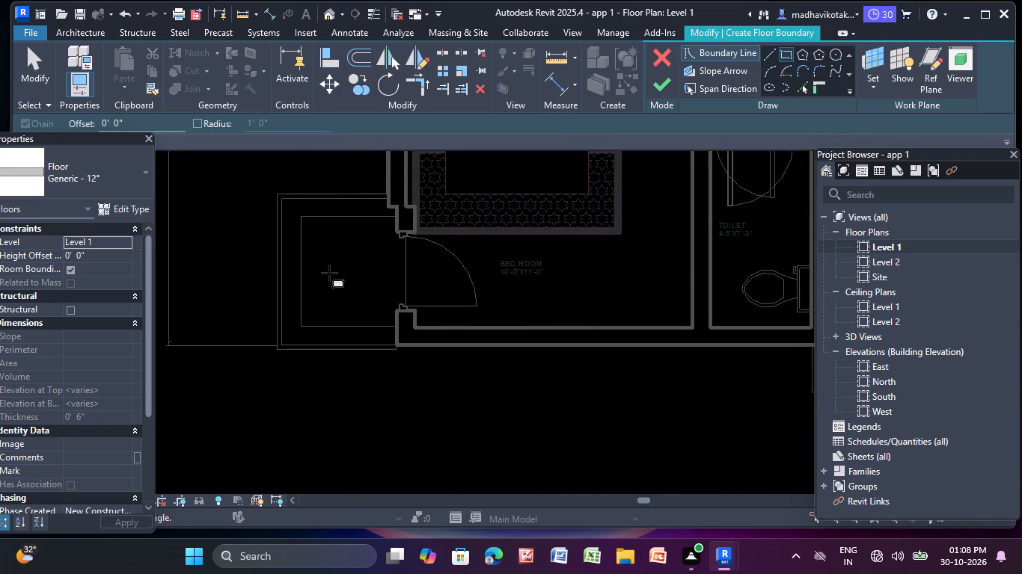
middle_drag(329, 273, 364, 301)
scroll(297, 248, up, 9)
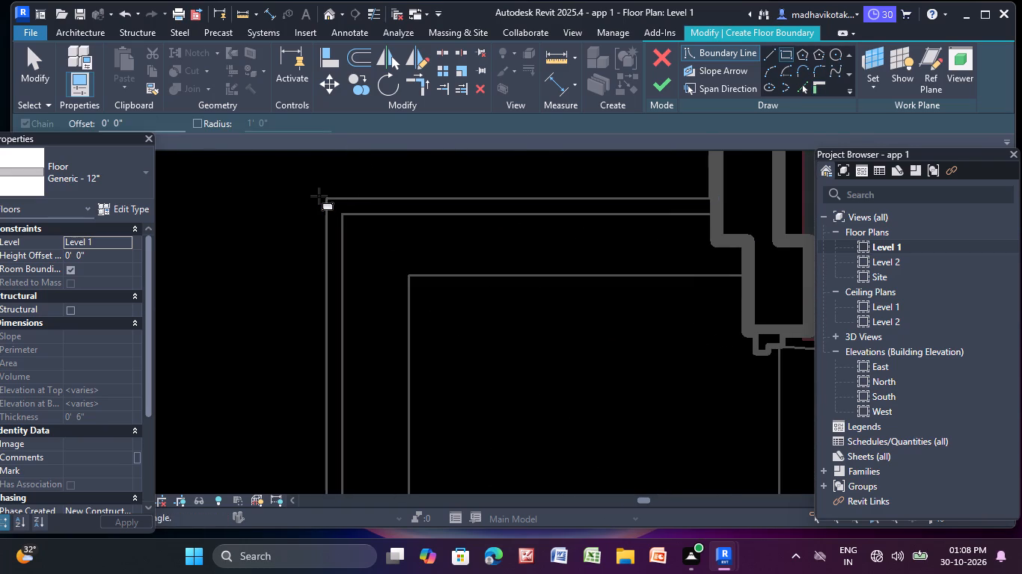
click(330, 197)
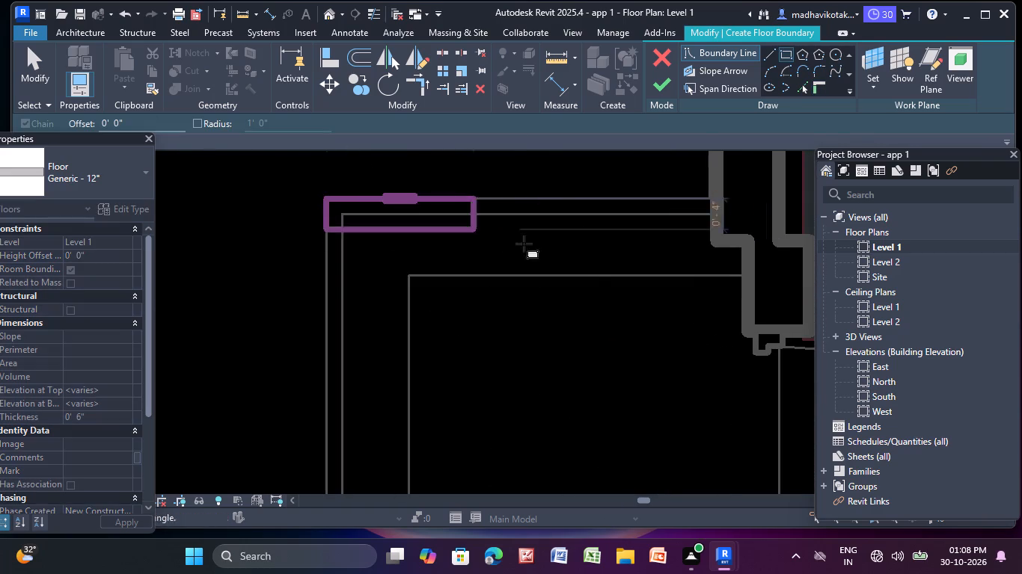
scroll(608, 288, down, 4)
middle_drag(637, 313, 571, 157)
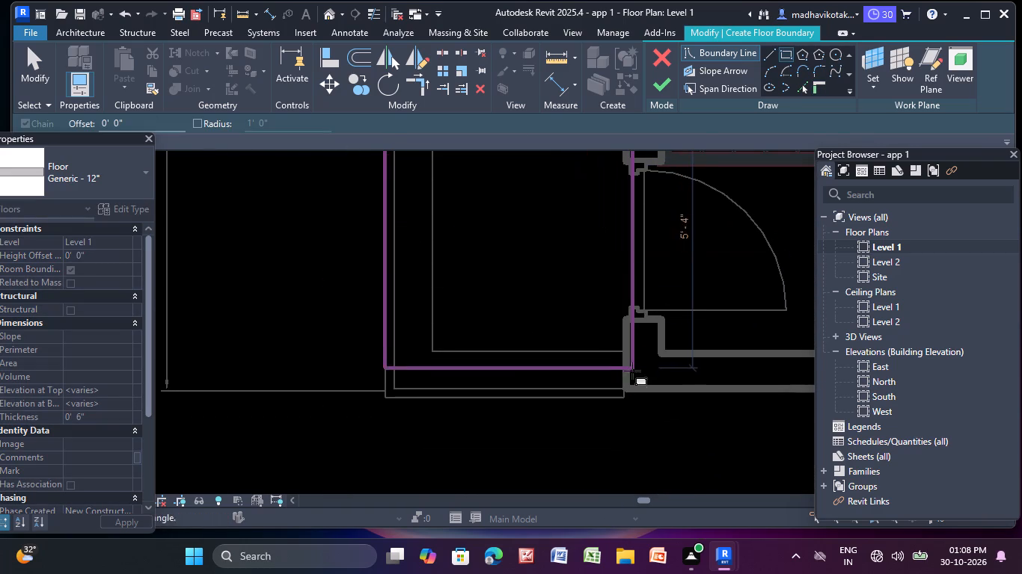
scroll(625, 392, up, 4)
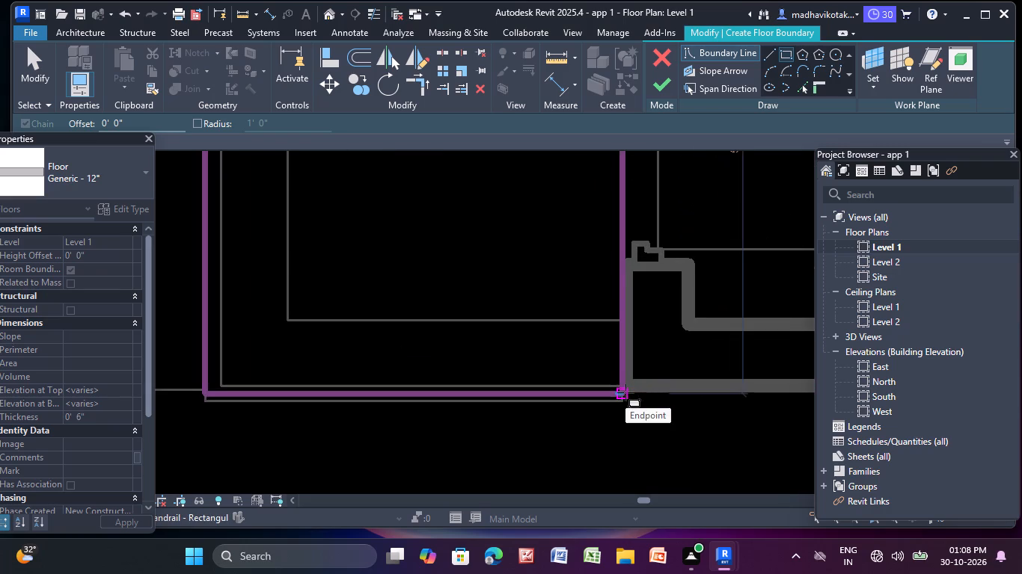
click(624, 398)
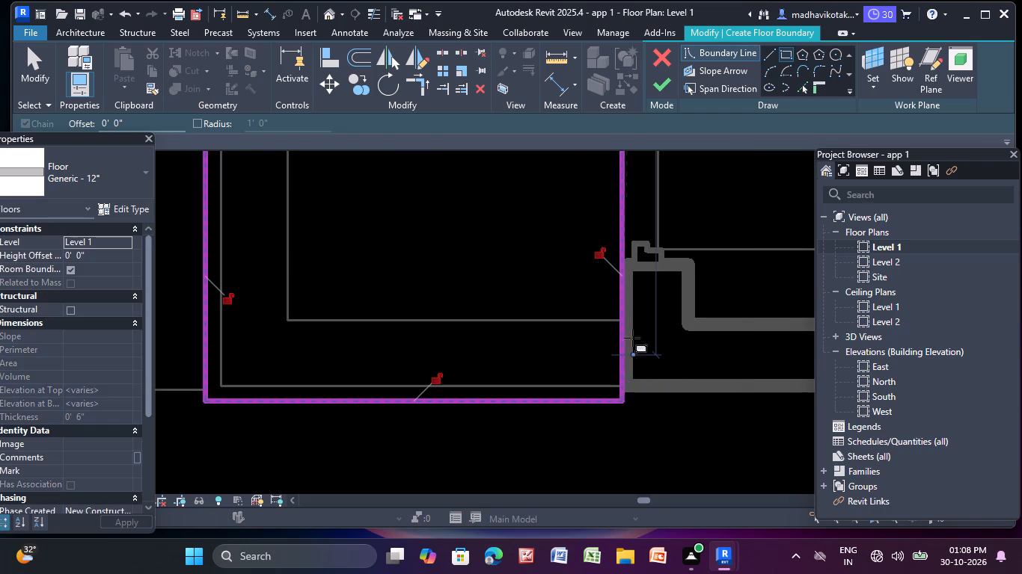
click(669, 90)
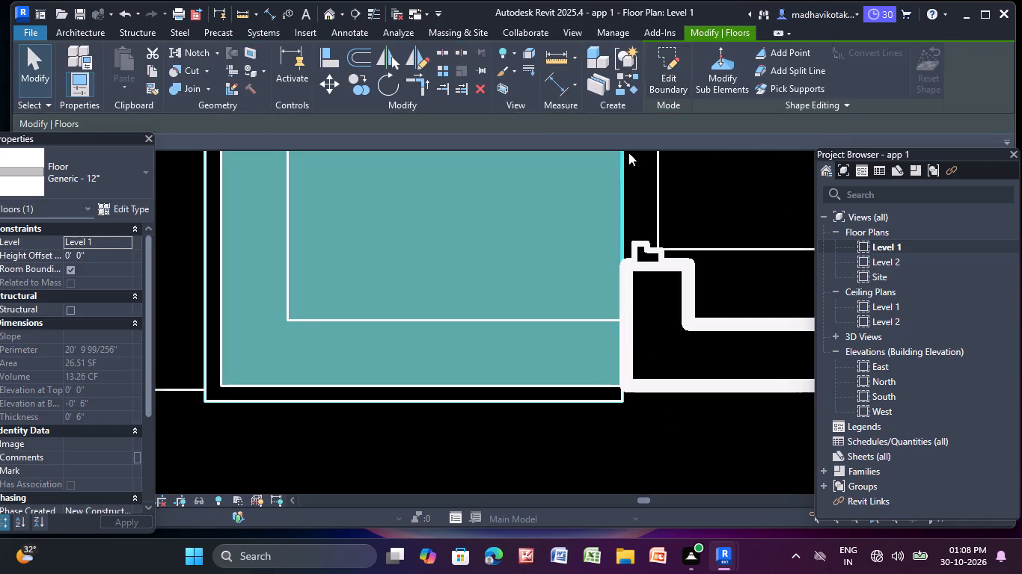
key(Escape)
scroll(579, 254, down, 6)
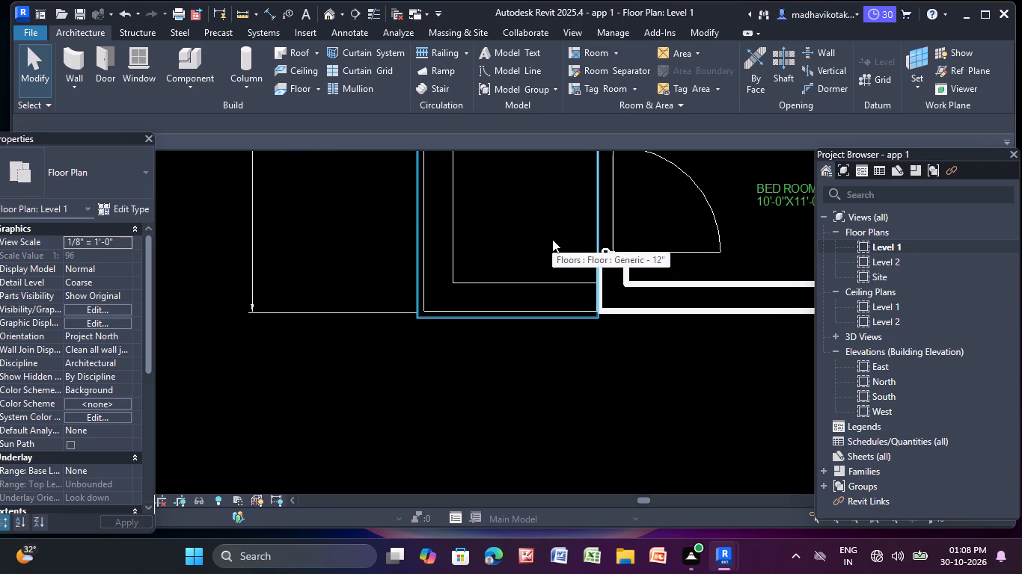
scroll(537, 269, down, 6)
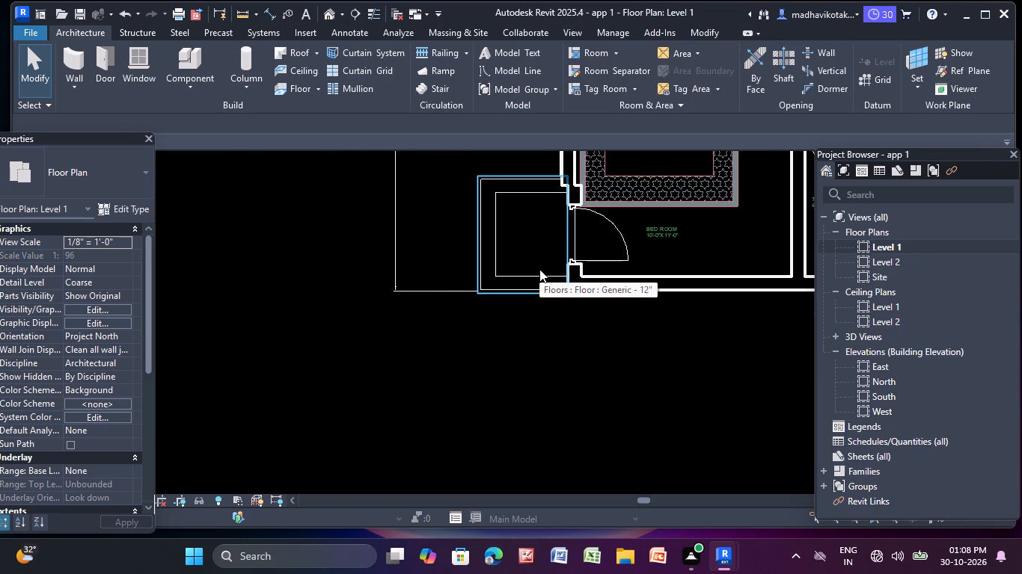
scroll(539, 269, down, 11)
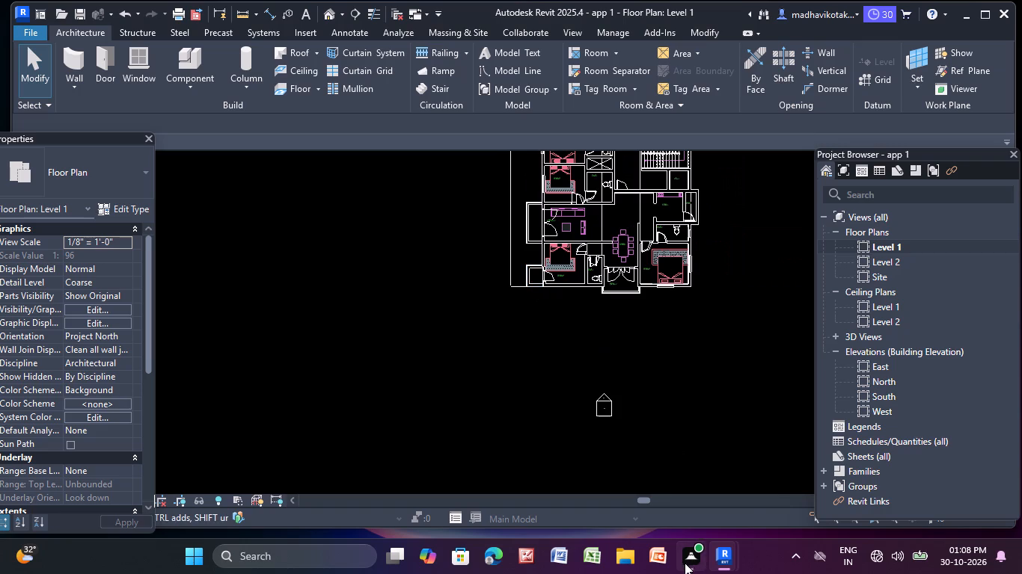
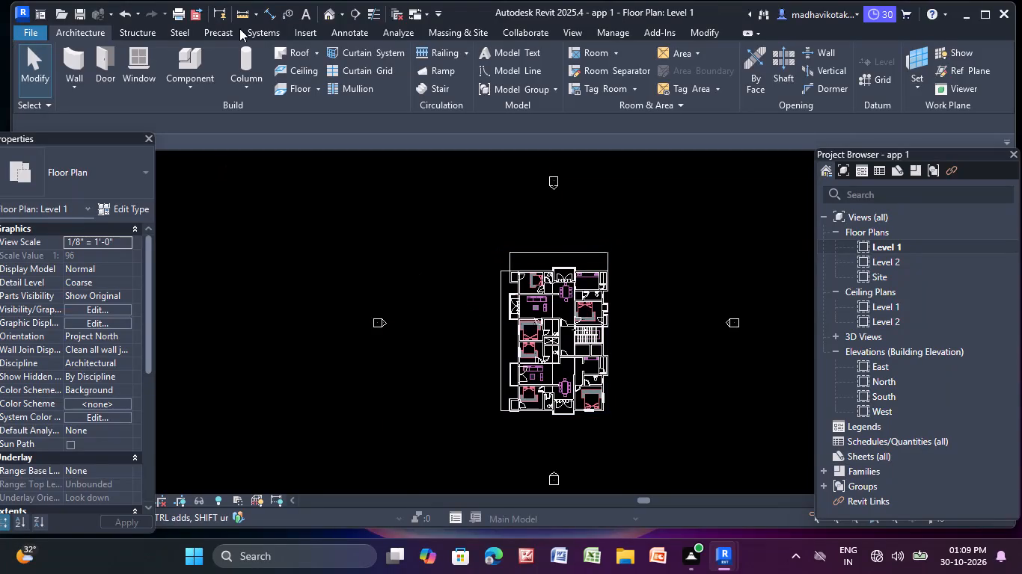
Inspect the building and its west balcony floors in the 3D view, and return to the Level 1 plan.
click(328, 10)
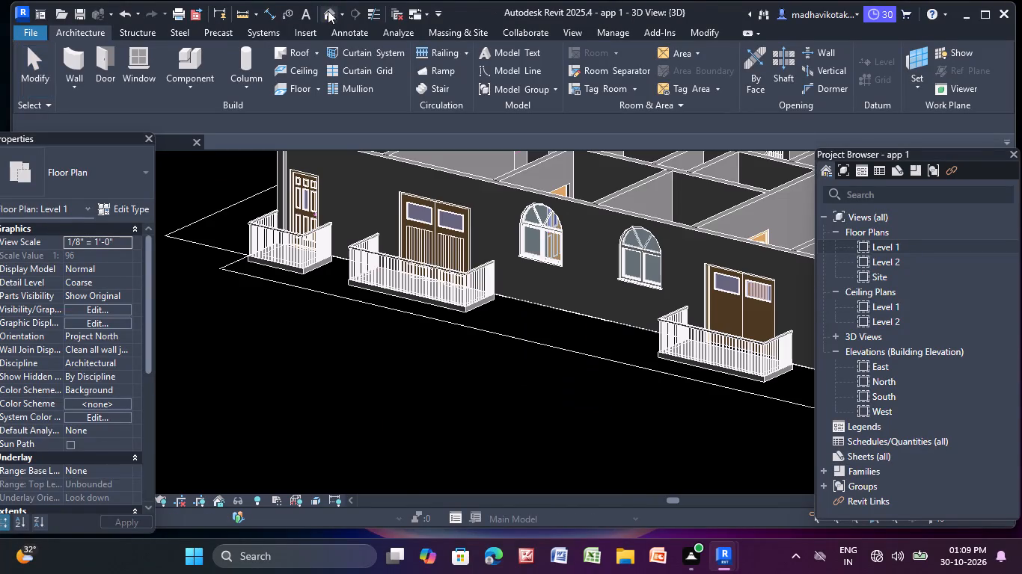
scroll(554, 355, down, 3)
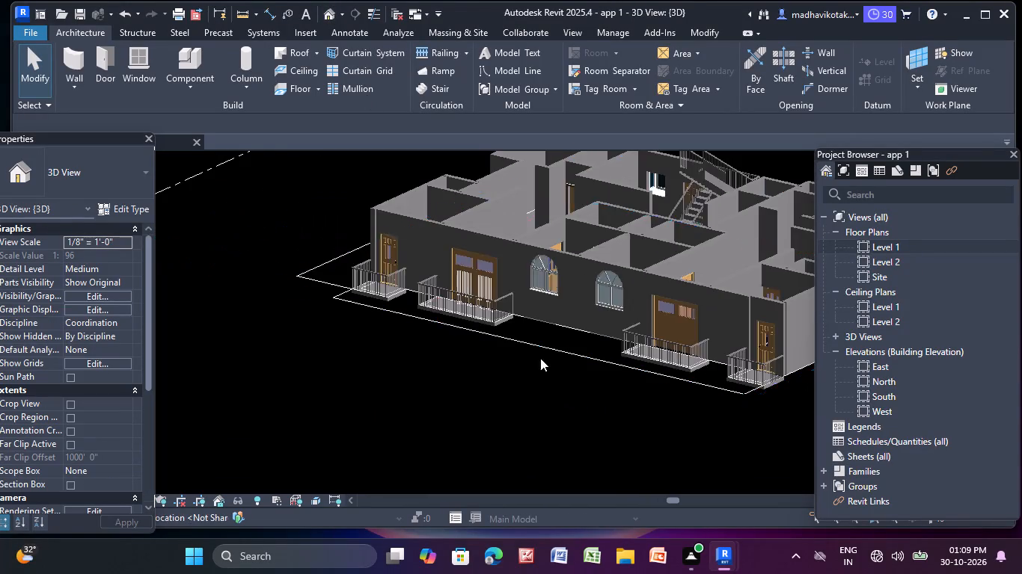
middle_drag(536, 361, 435, 303)
scroll(437, 300, down, 3)
middle_drag(438, 303, 359, 399)
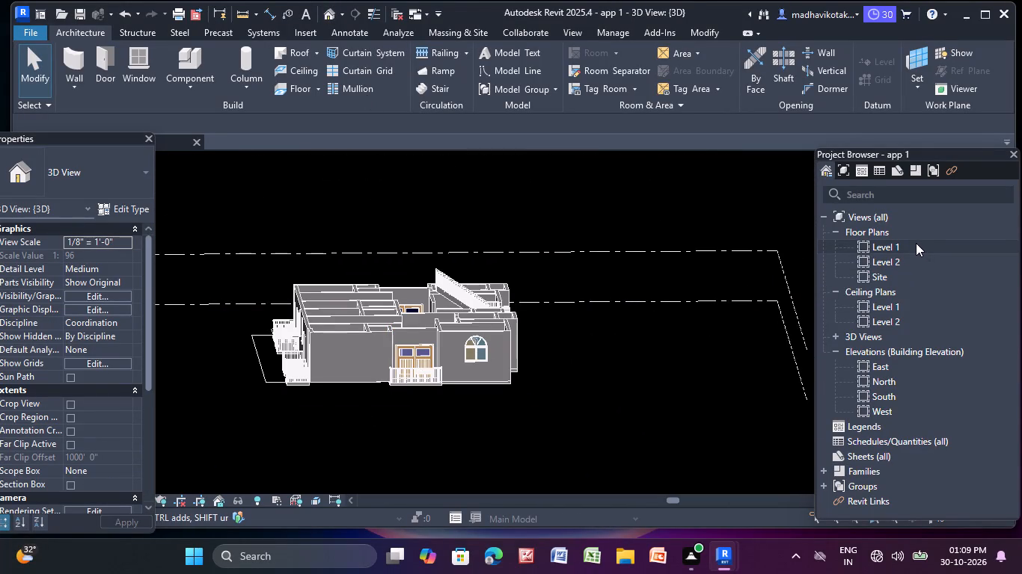
double_click(916, 243)
scroll(501, 258, down, 1)
middle_drag(551, 280, 411, 235)
scroll(364, 225, up, 6)
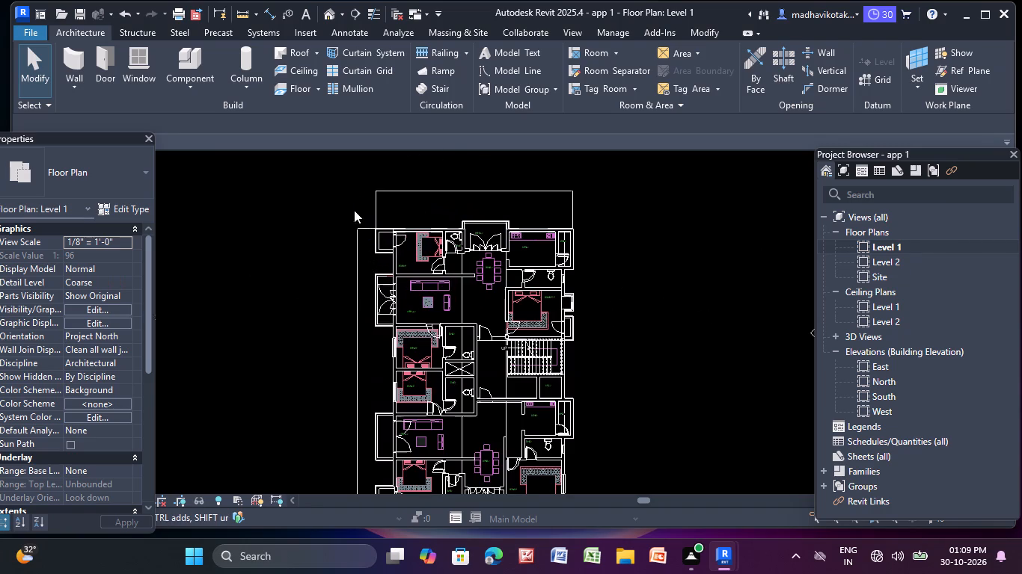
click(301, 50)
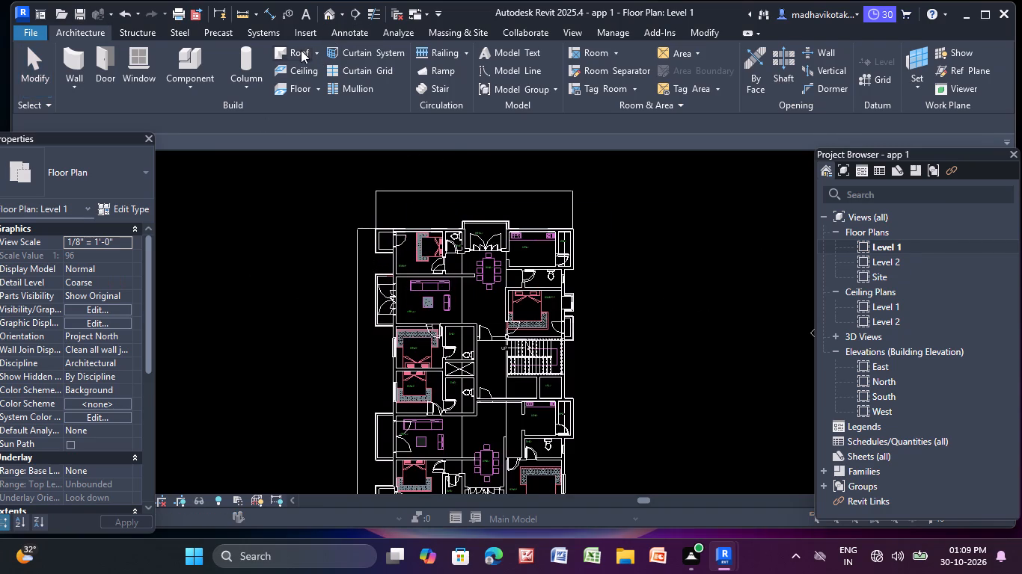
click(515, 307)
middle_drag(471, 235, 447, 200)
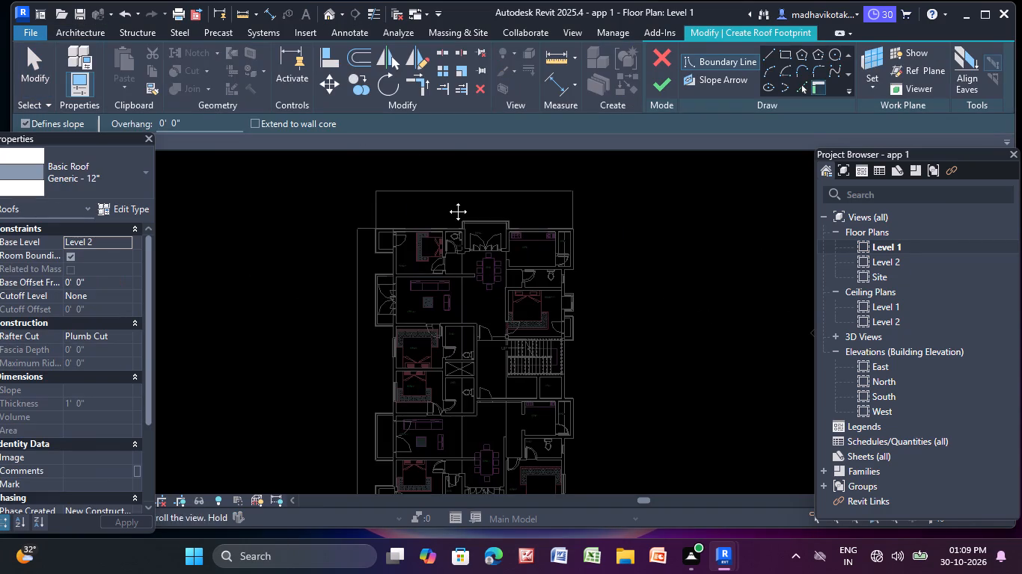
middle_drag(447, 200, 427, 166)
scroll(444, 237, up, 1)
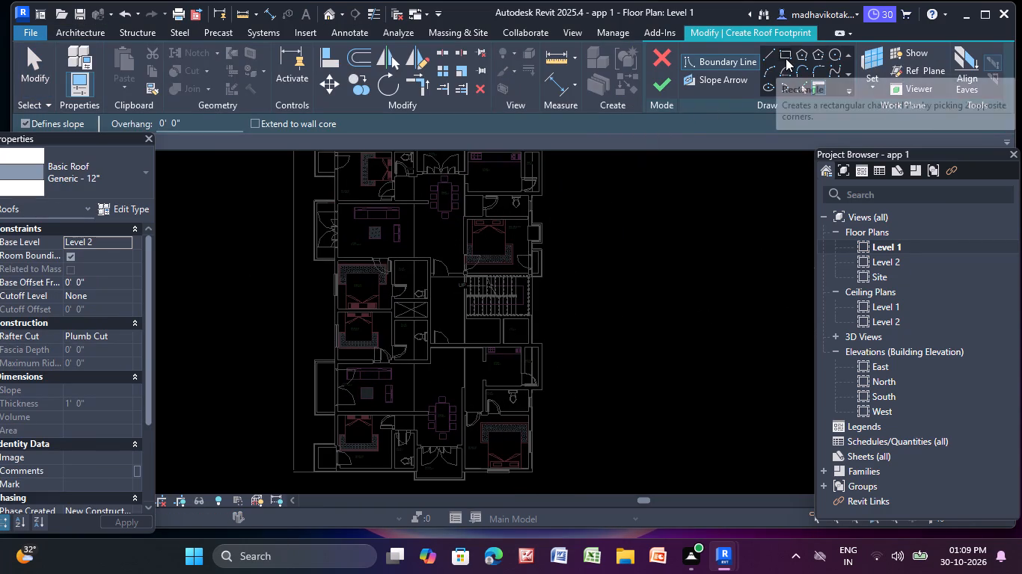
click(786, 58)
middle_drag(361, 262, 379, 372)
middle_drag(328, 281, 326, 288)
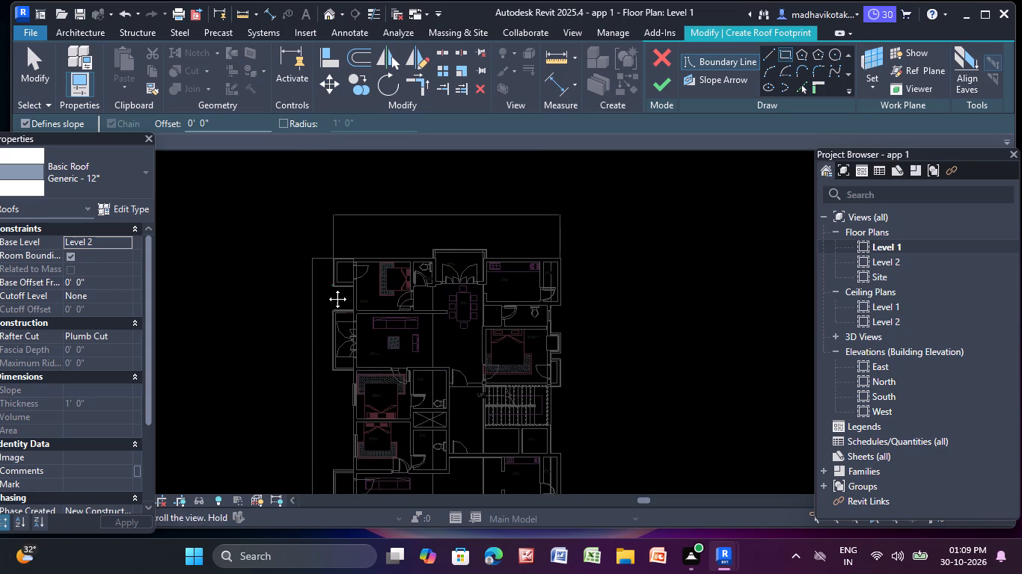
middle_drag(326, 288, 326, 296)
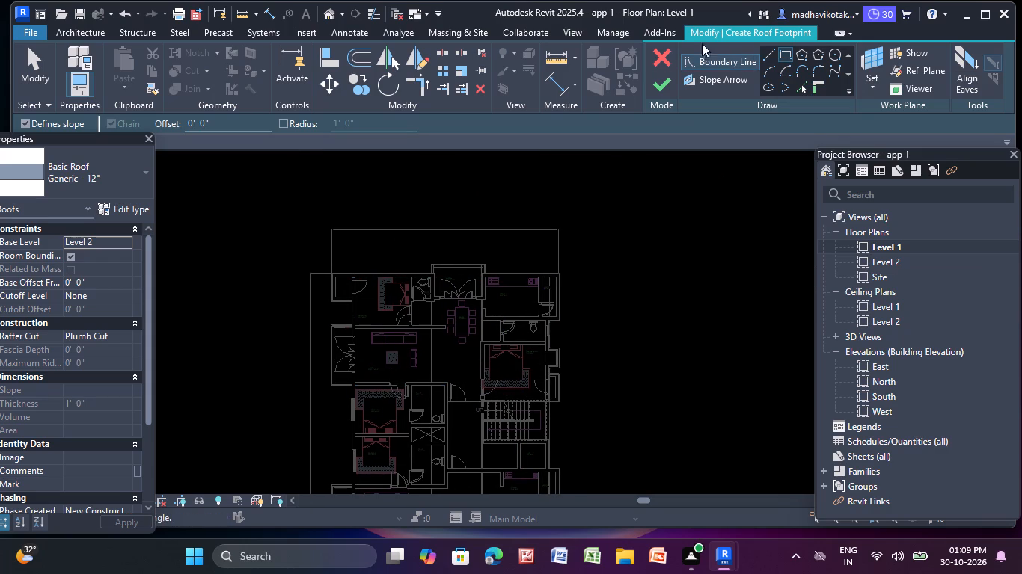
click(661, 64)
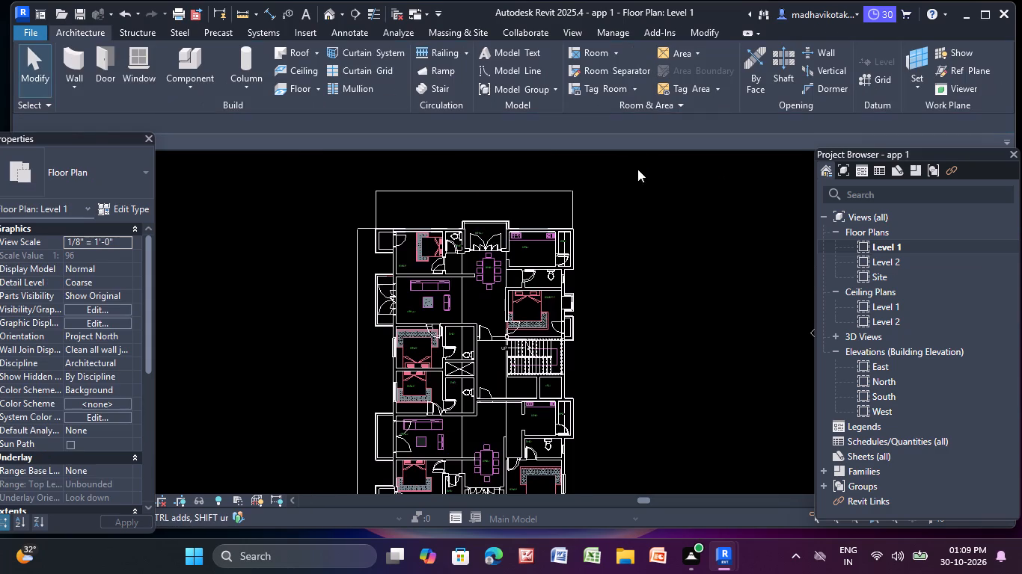
Sketch a rectangular 2' x 4' ACT System ceiling on Level 1, from the northwest bedroom's outer wall corner to the building's southeast corner.
middle_drag(530, 197, 522, 163)
scroll(425, 207, up, 3)
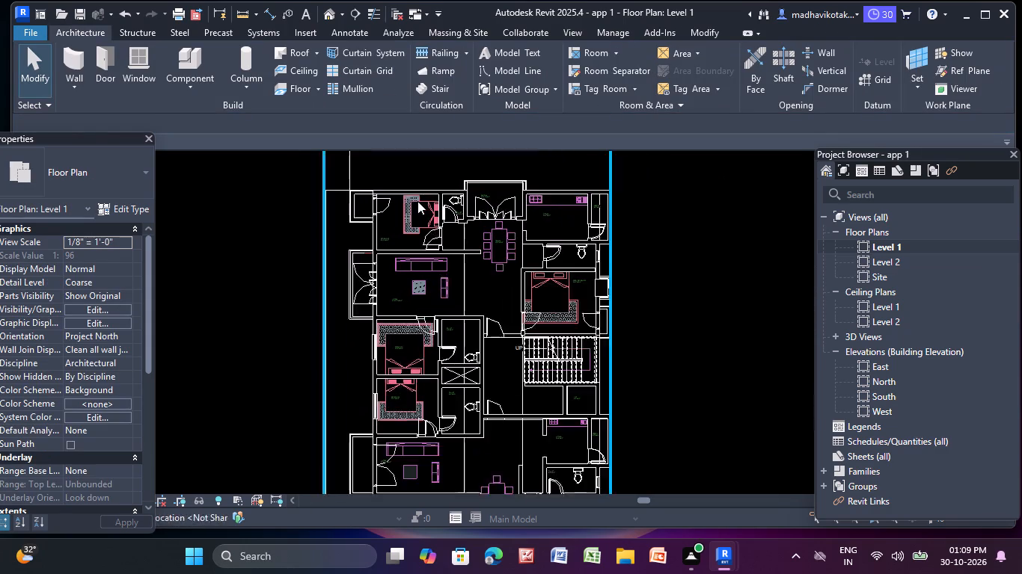
click(302, 64)
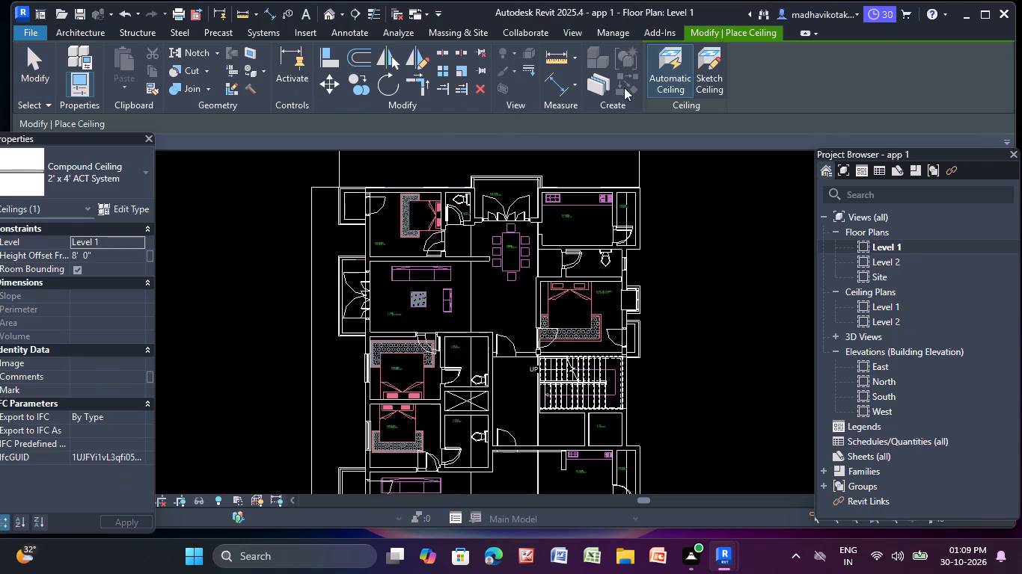
click(709, 57)
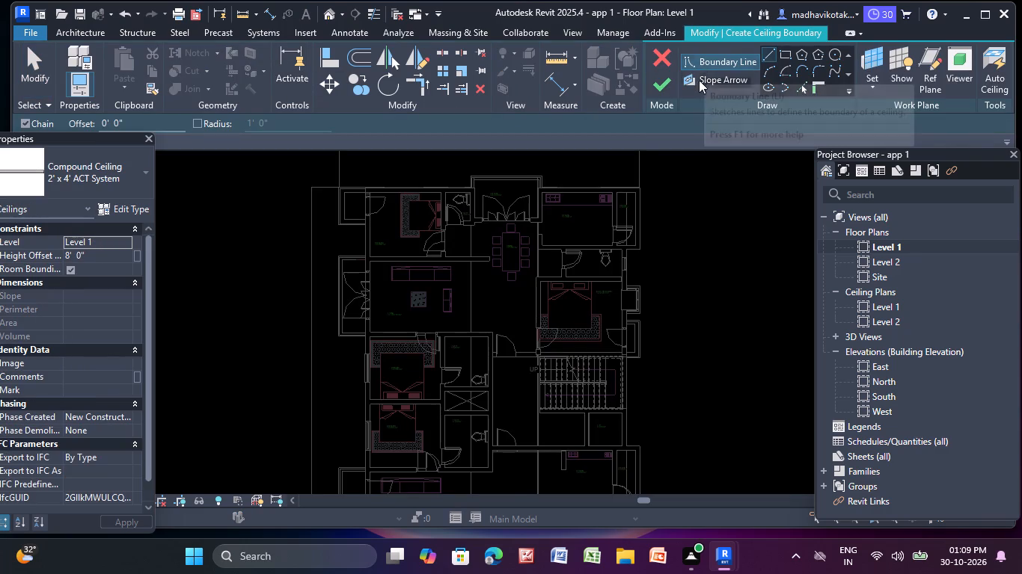
click(785, 51)
scroll(349, 188, up, 8)
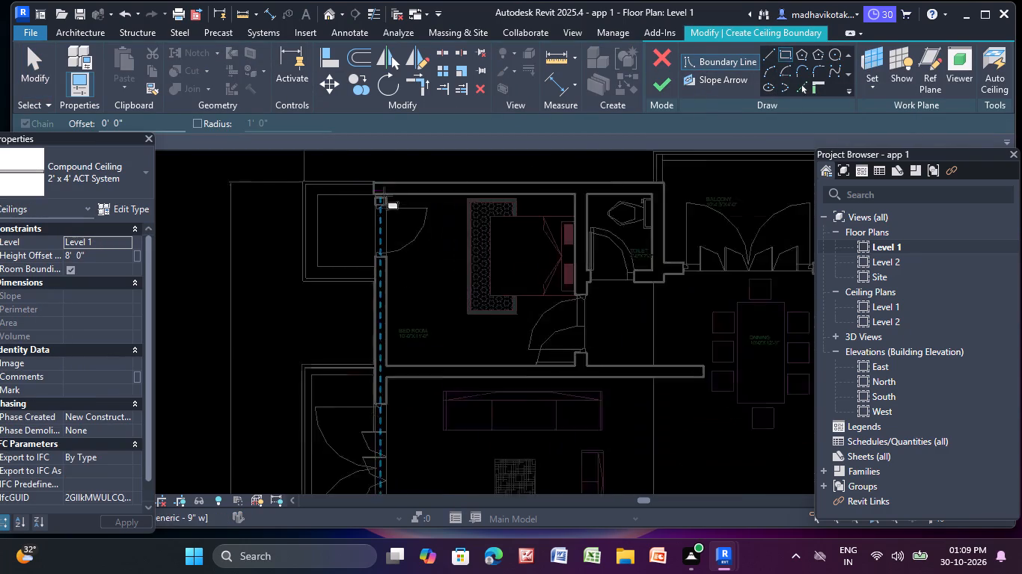
scroll(382, 188, up, 2)
middle_drag(382, 188, 209, 228)
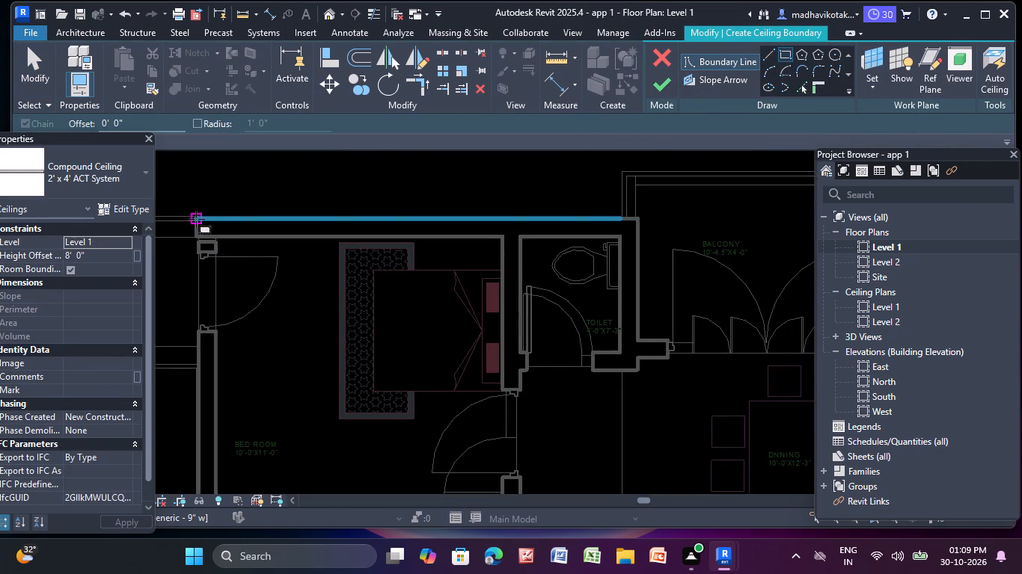
click(196, 219)
scroll(653, 324, down, 5)
middle_drag(671, 338, 436, 136)
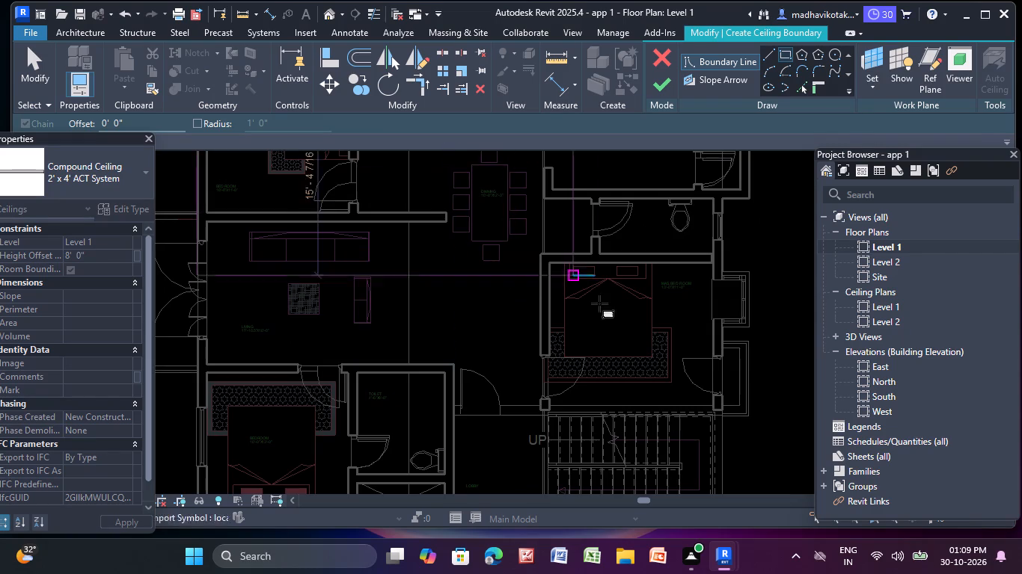
scroll(668, 376, down, 3)
middle_drag(668, 376, 598, 145)
middle_drag(649, 402, 580, 209)
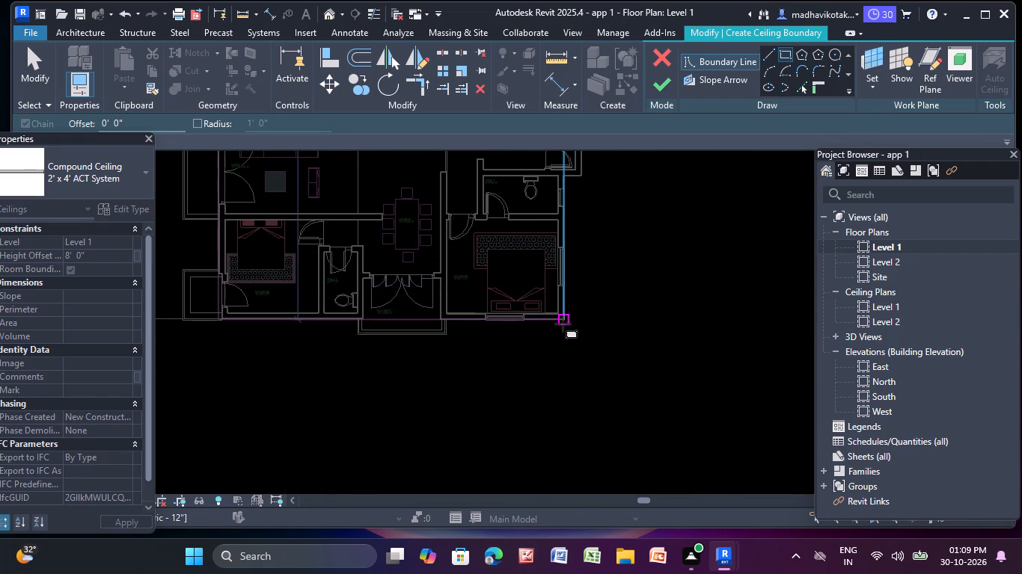
click(566, 325)
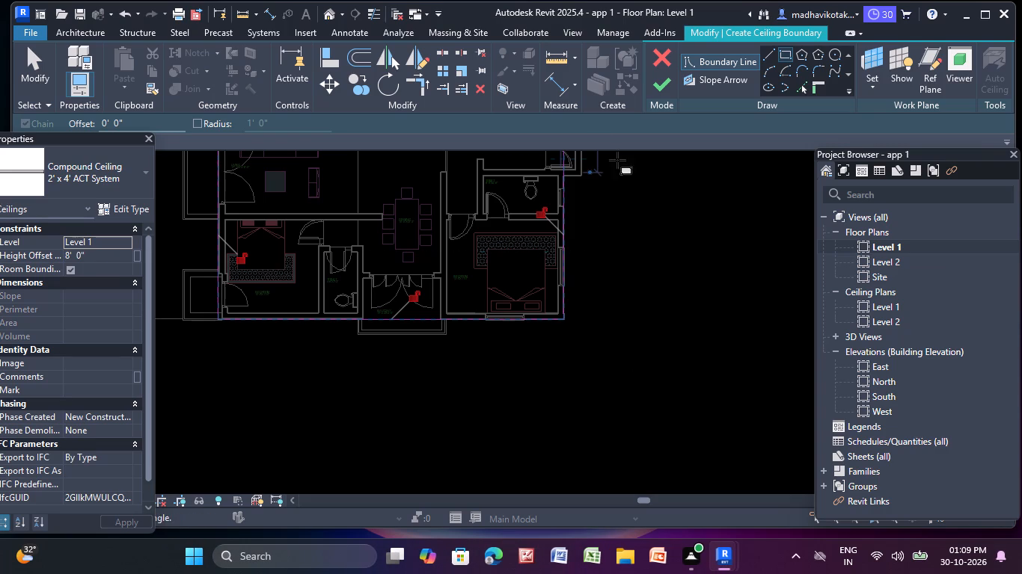
click(658, 85)
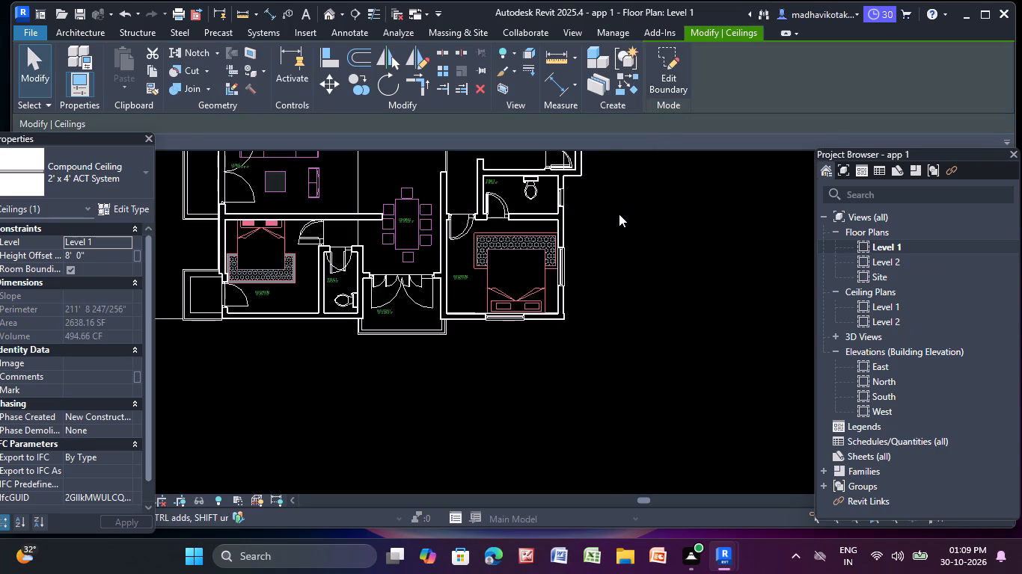
click(618, 215)
In the 3D view, set the new ceiling's height offset from Level 1 to 9'.
scroll(618, 215, down, 8)
middle_drag(611, 225, 577, 292)
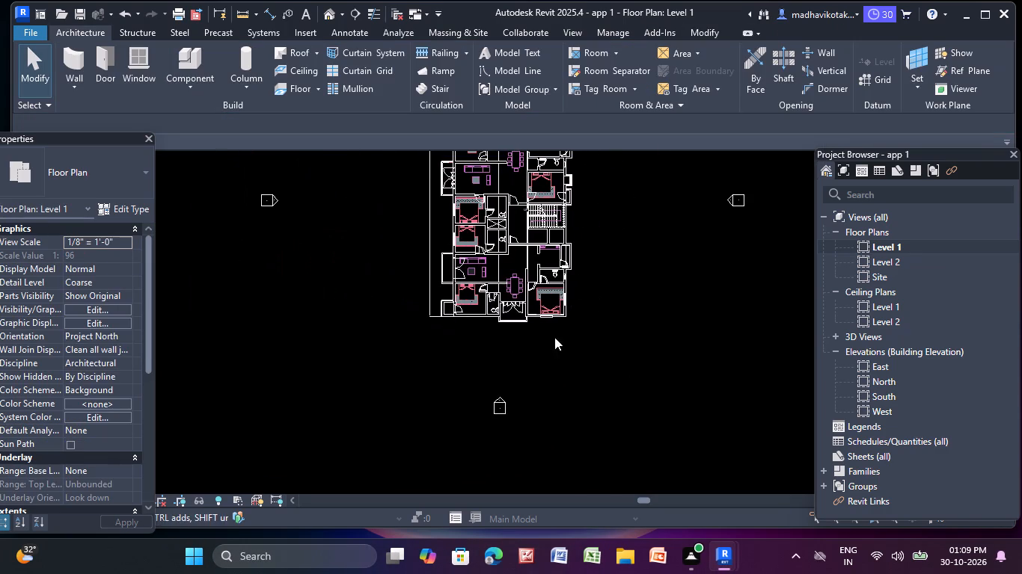
middle_drag(554, 268, 521, 324)
click(334, 14)
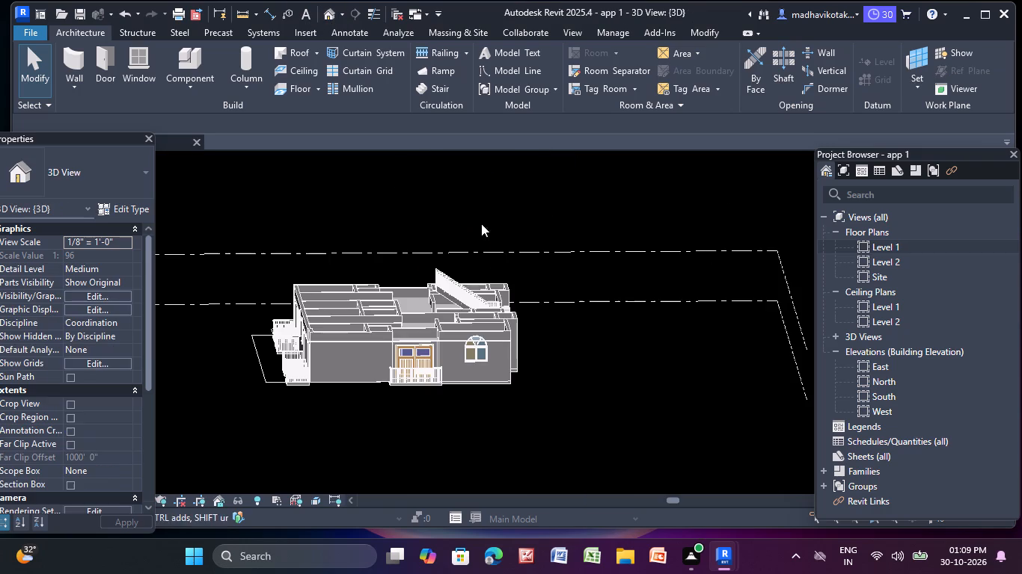
middle_drag(538, 259, 483, 309)
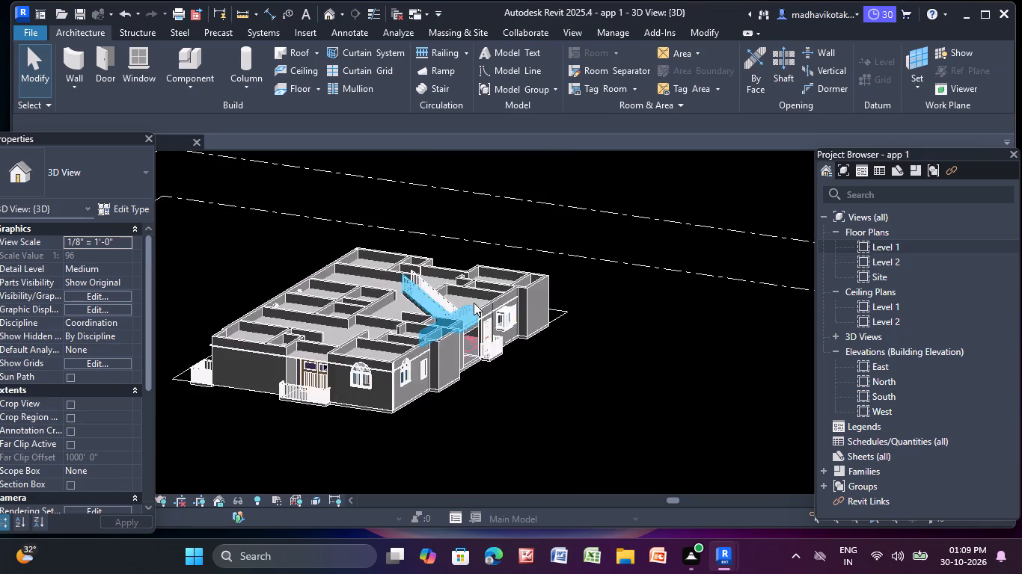
scroll(459, 296, up, 9)
middle_drag(483, 275, 568, 200)
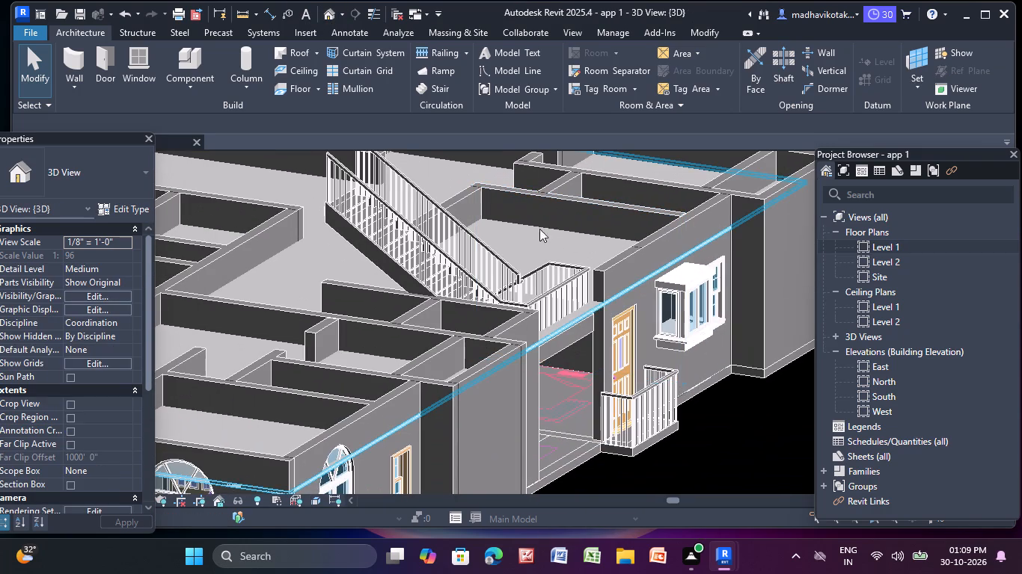
click(527, 250)
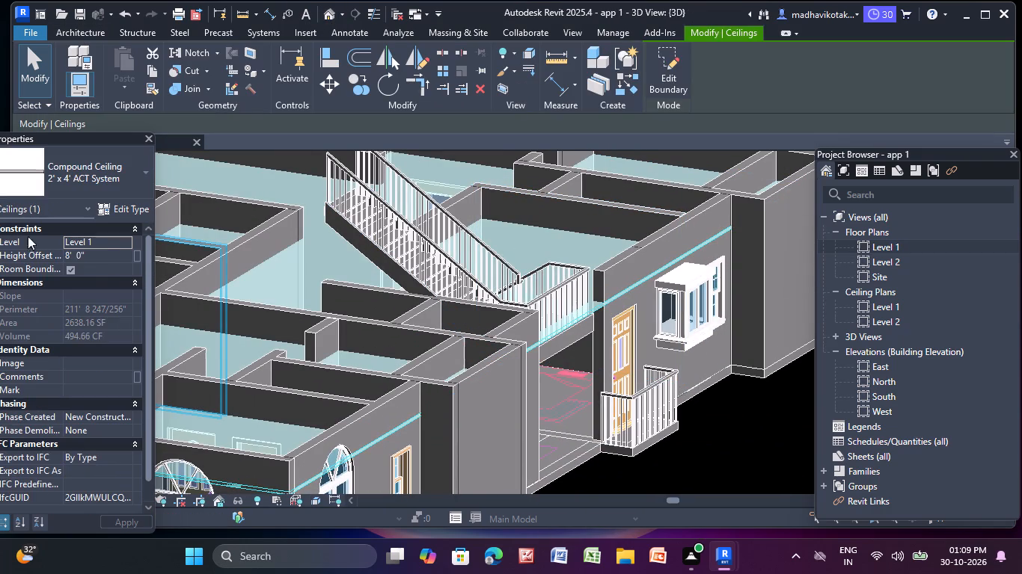
click(112, 257)
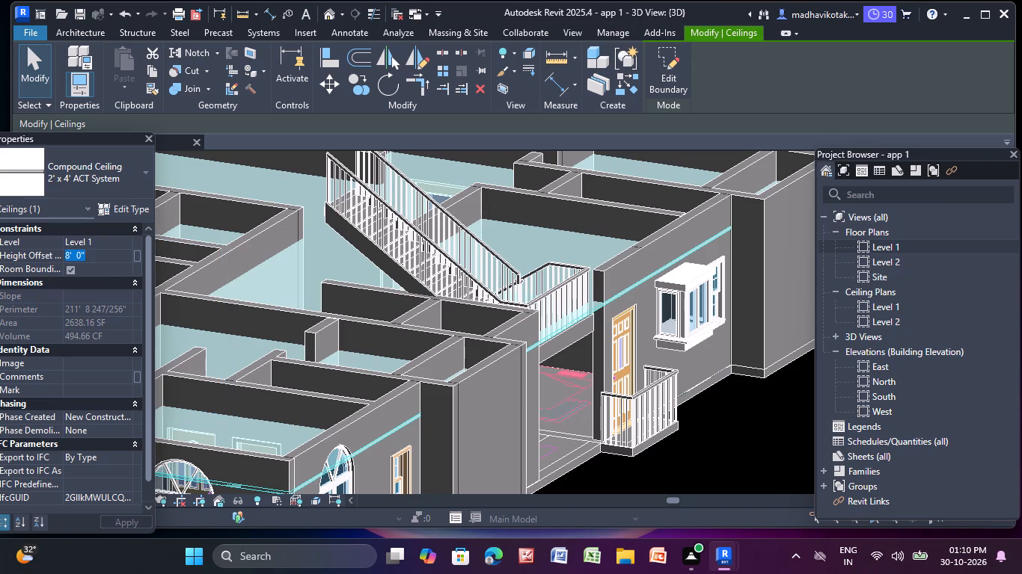
key(BackSpace)
key(BackSpace)
key(BackSpace)
key(BackSpace)
key(BackSpace)
key(BackSpace)
text(9')
key(Return)
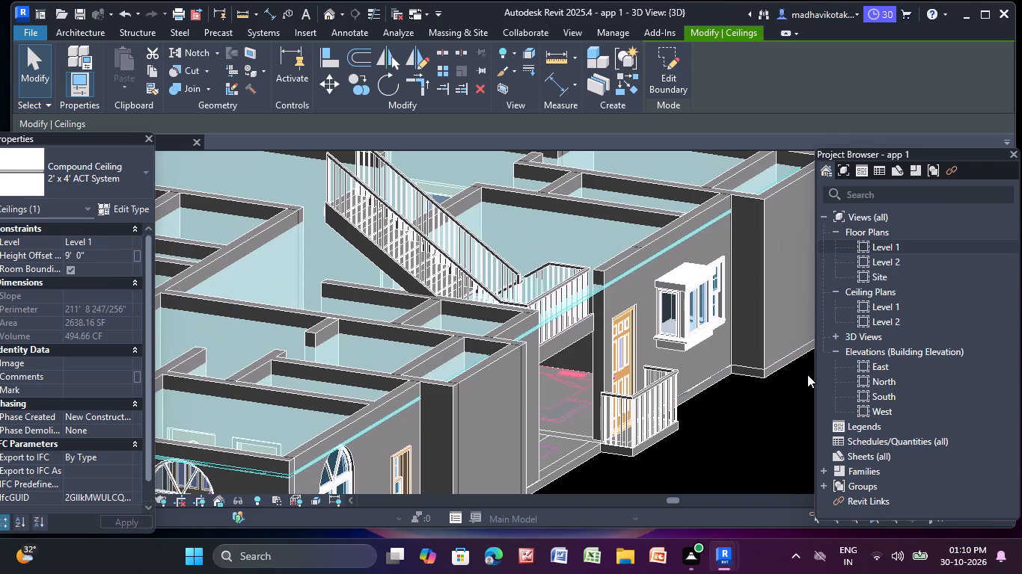
key(Escape)
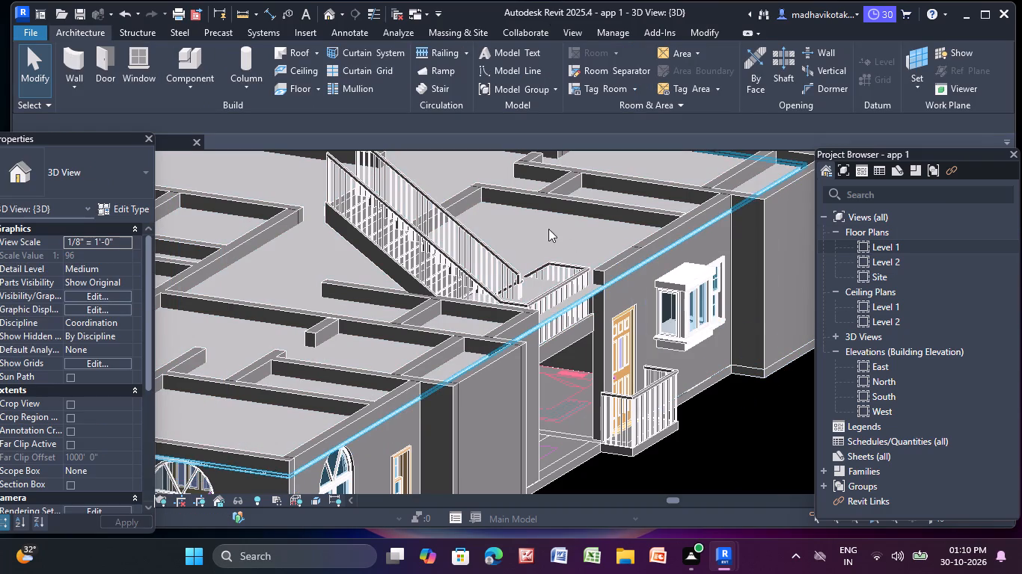
Examine the ceiling's height against the exterior walls and staircase from several sides of the 3D model.
middle_drag(521, 223, 569, 156)
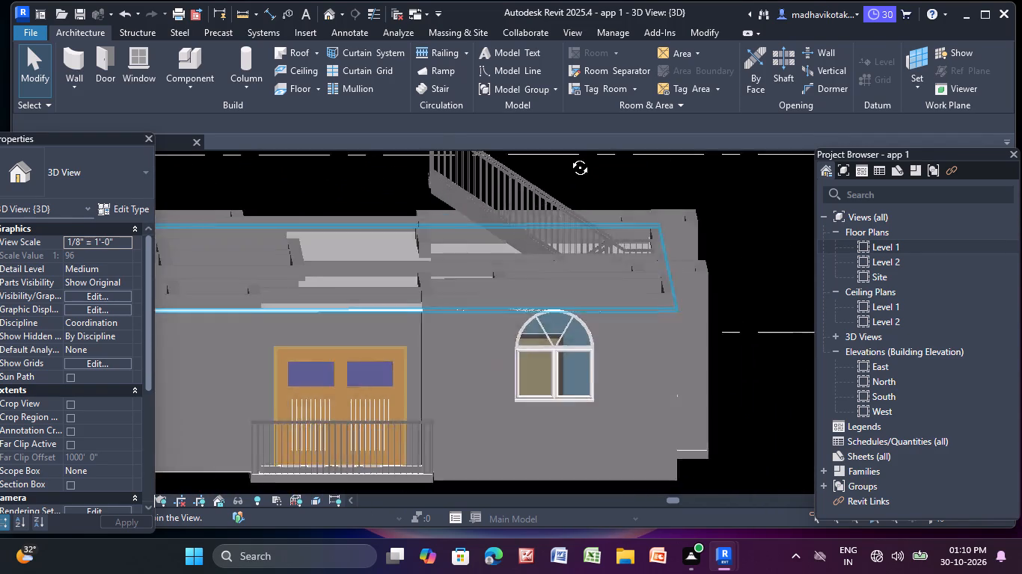
middle_drag(569, 156, 567, 134)
scroll(543, 240, down, 3)
middle_click(552, 264)
shift+middle_drag(548, 257, 543, 274)
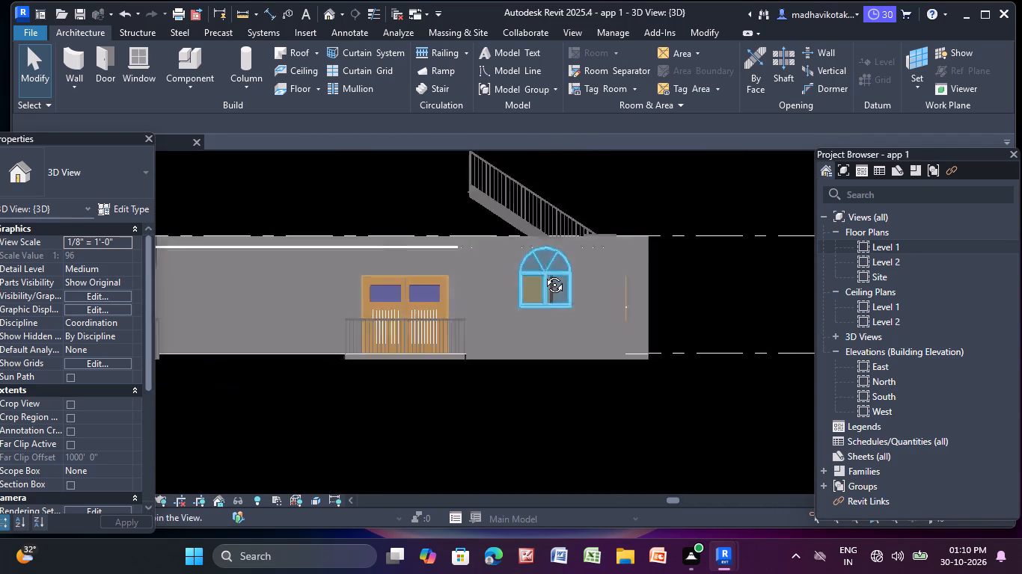
shift+middle_drag(543, 274, 519, 277)
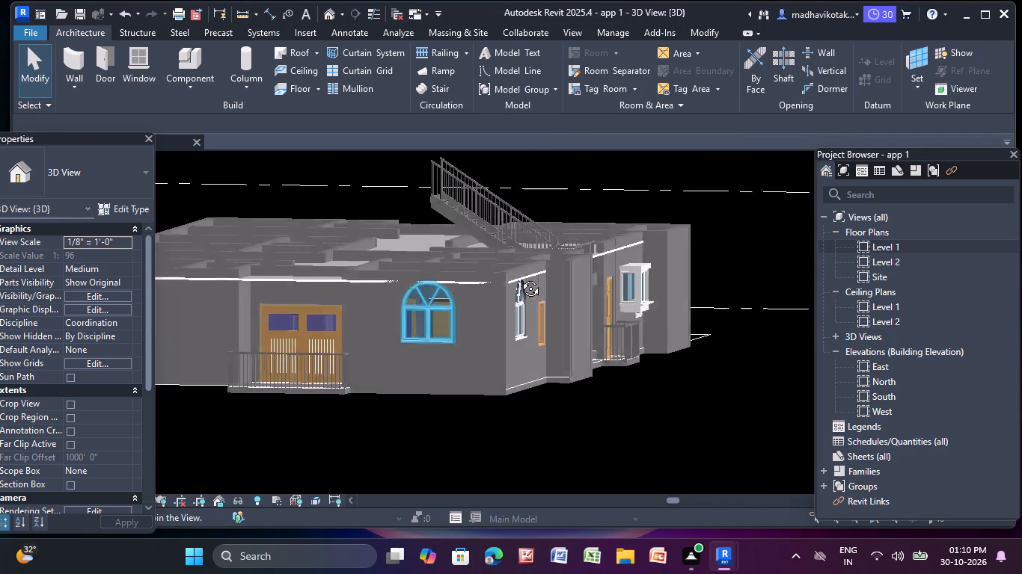
shift+middle_drag(519, 277, 369, 263)
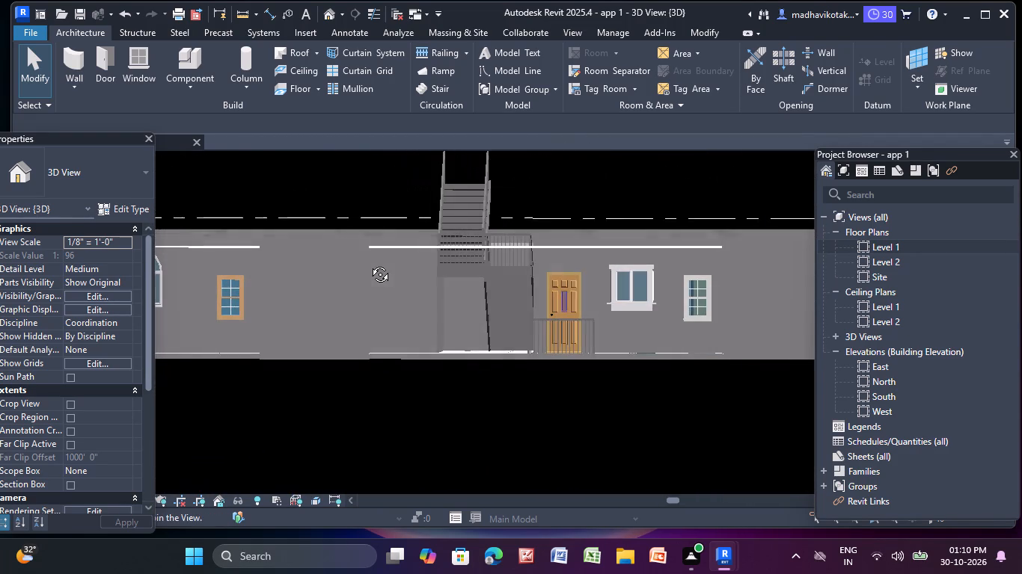
shift+middle_drag(369, 263, 378, 266)
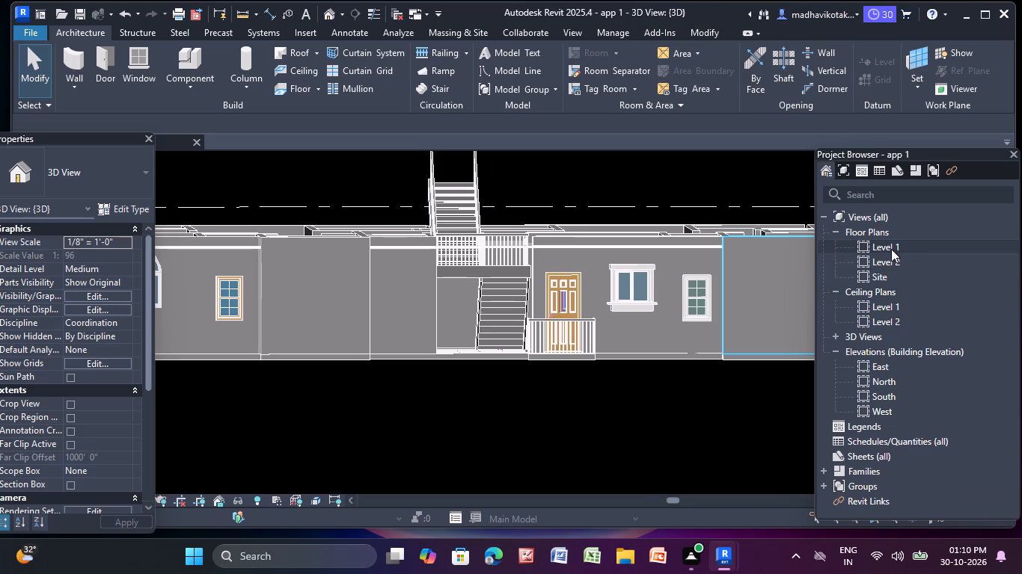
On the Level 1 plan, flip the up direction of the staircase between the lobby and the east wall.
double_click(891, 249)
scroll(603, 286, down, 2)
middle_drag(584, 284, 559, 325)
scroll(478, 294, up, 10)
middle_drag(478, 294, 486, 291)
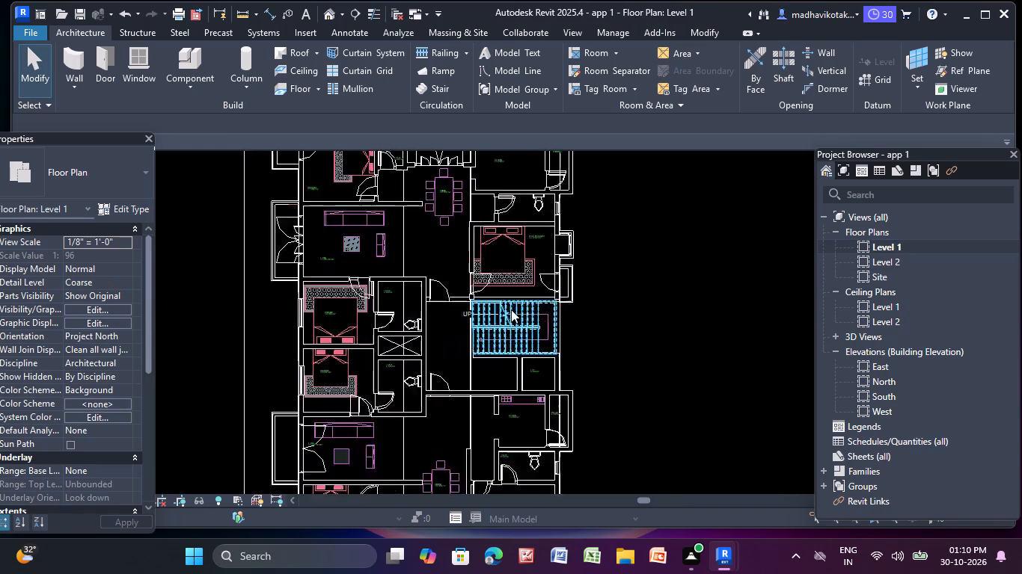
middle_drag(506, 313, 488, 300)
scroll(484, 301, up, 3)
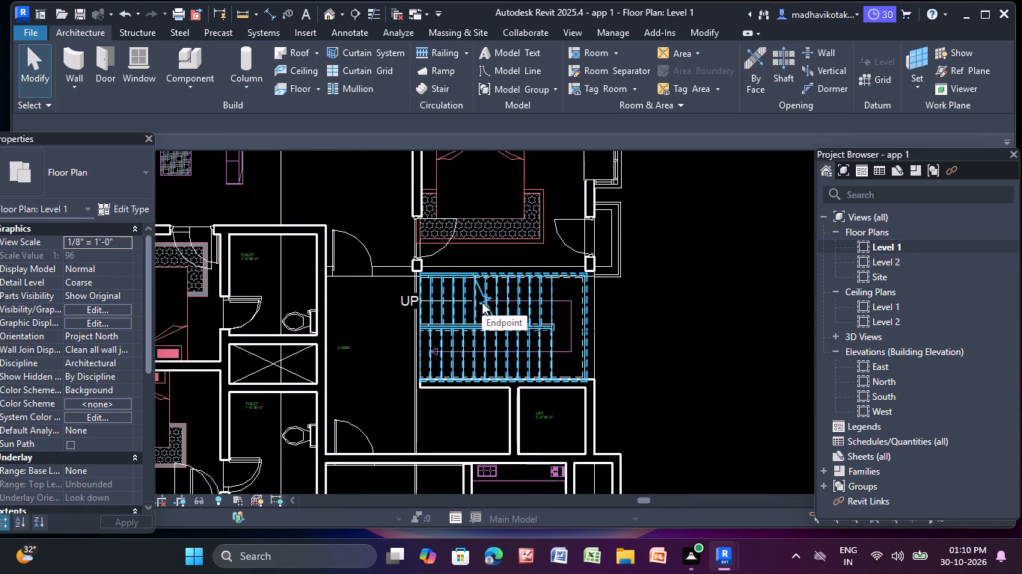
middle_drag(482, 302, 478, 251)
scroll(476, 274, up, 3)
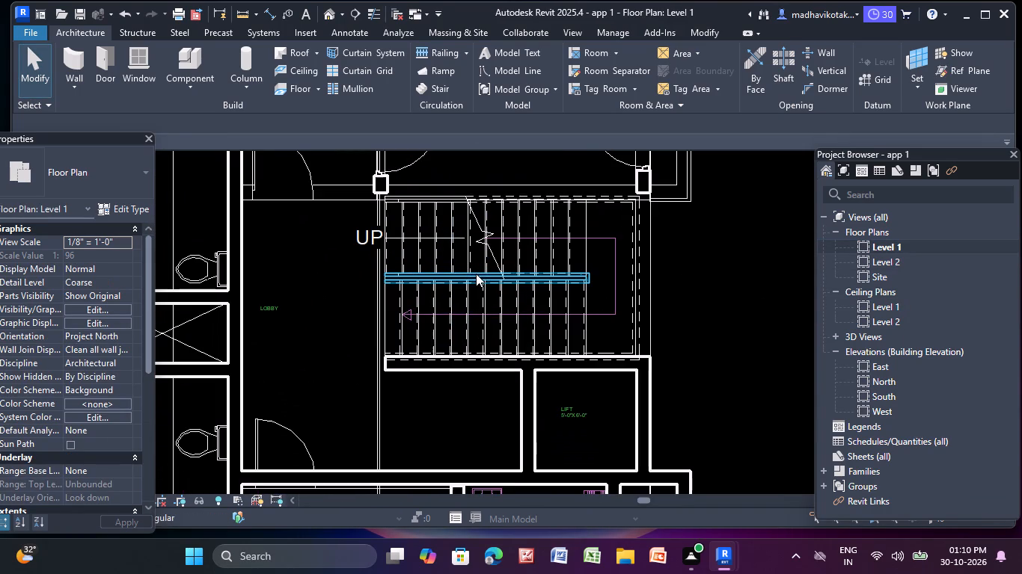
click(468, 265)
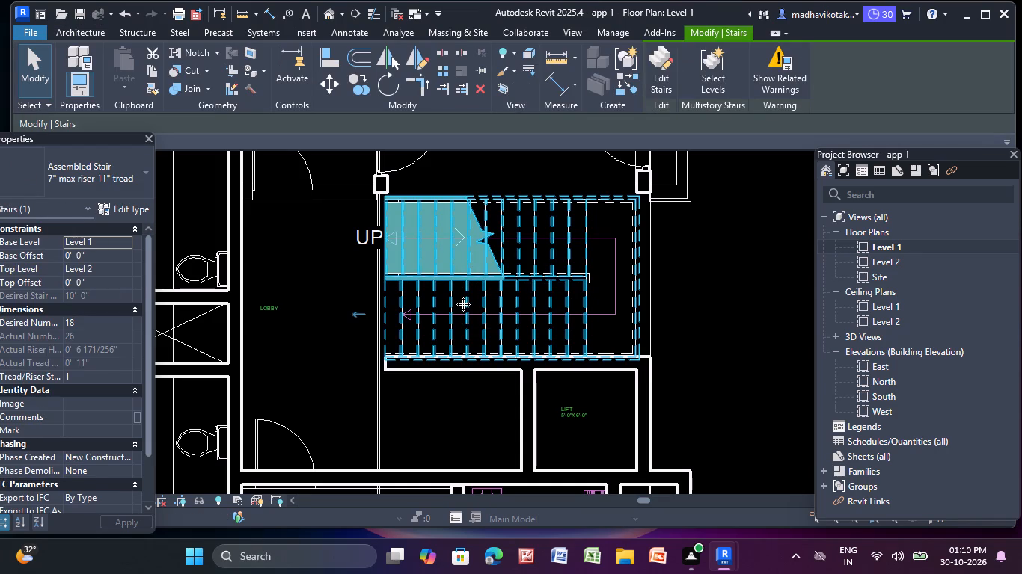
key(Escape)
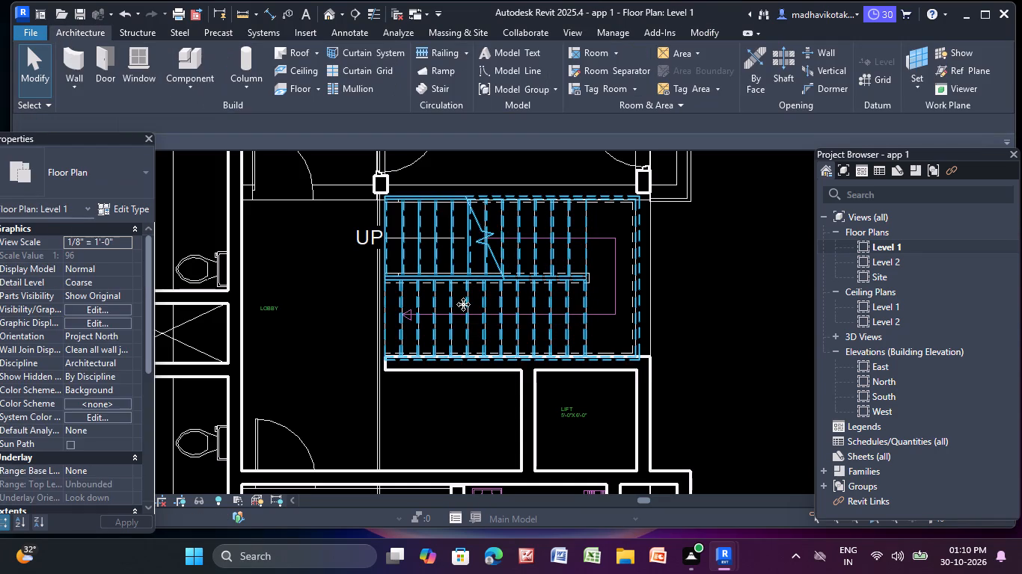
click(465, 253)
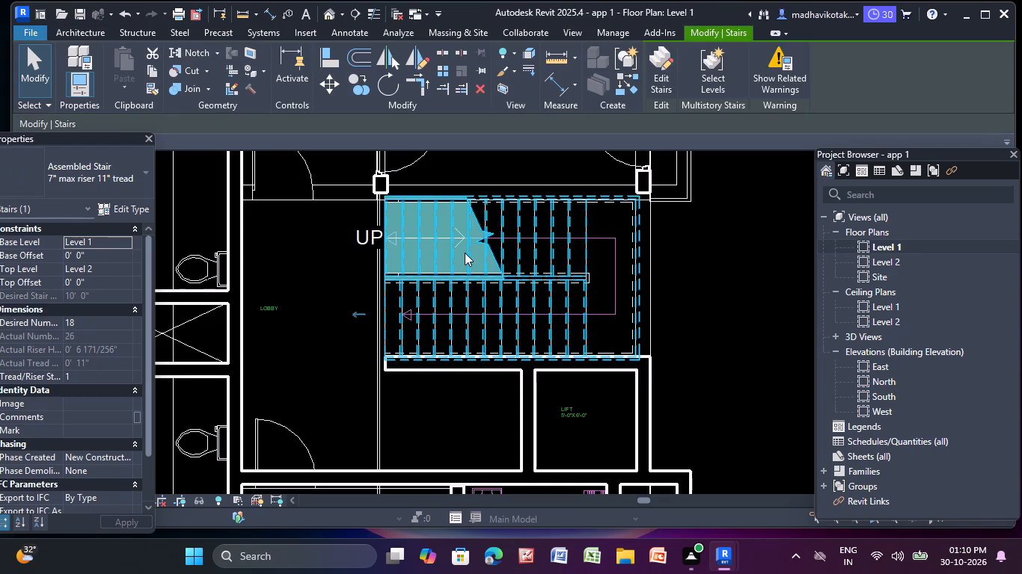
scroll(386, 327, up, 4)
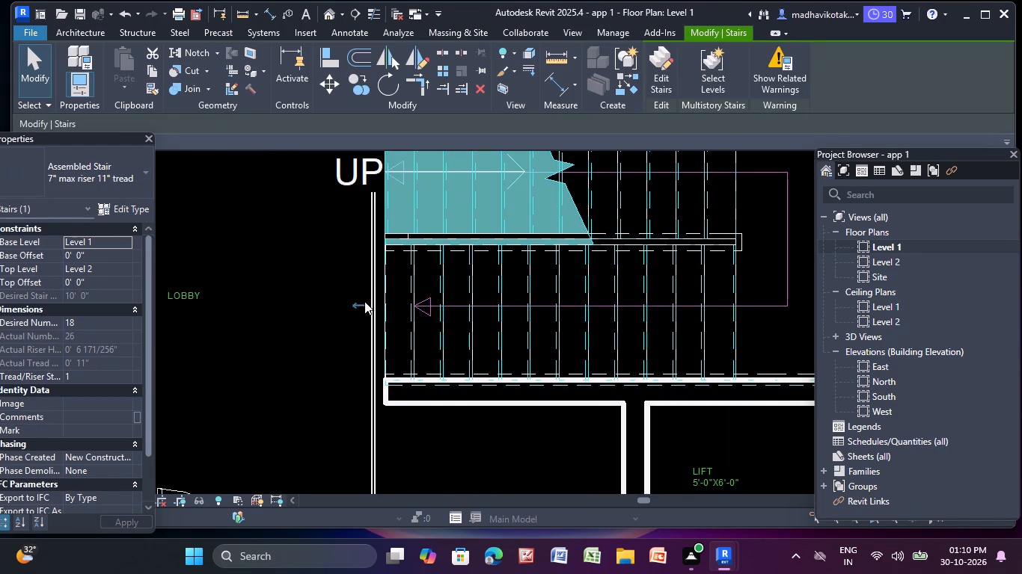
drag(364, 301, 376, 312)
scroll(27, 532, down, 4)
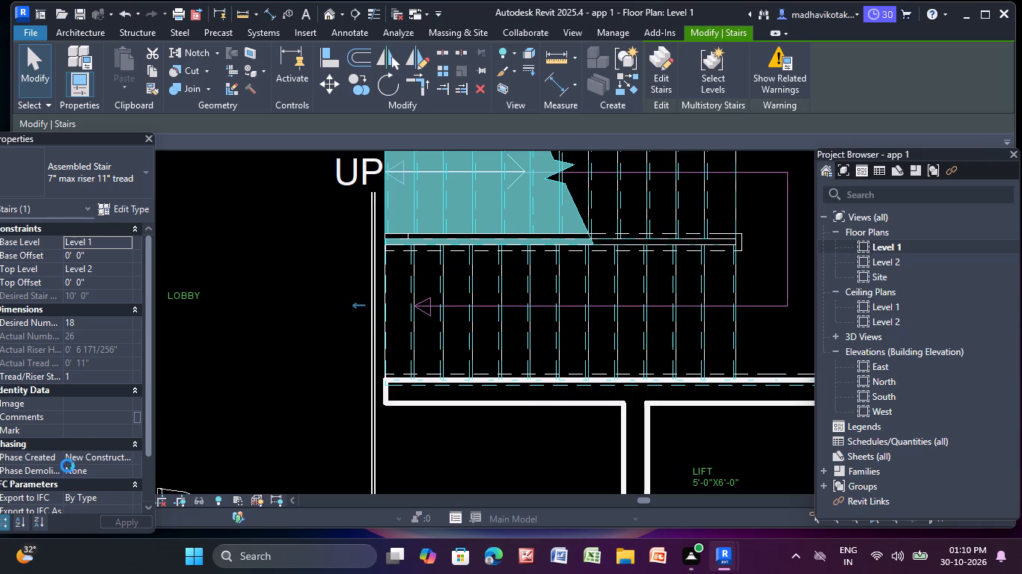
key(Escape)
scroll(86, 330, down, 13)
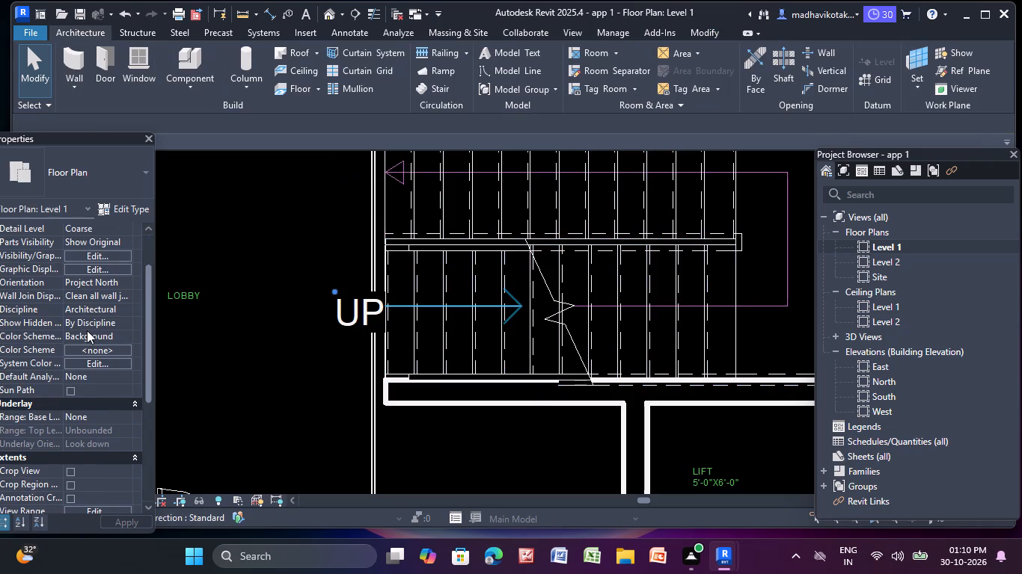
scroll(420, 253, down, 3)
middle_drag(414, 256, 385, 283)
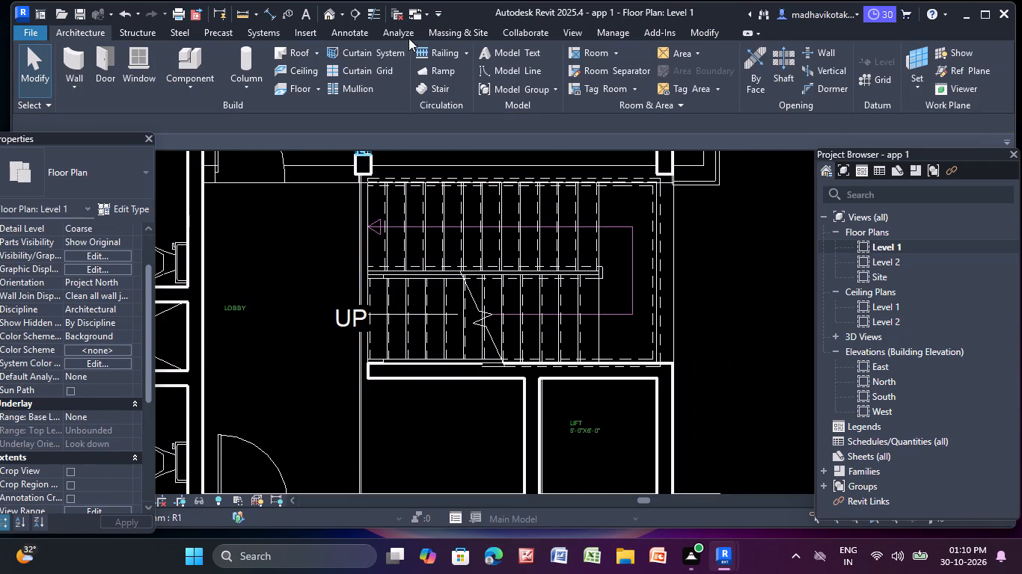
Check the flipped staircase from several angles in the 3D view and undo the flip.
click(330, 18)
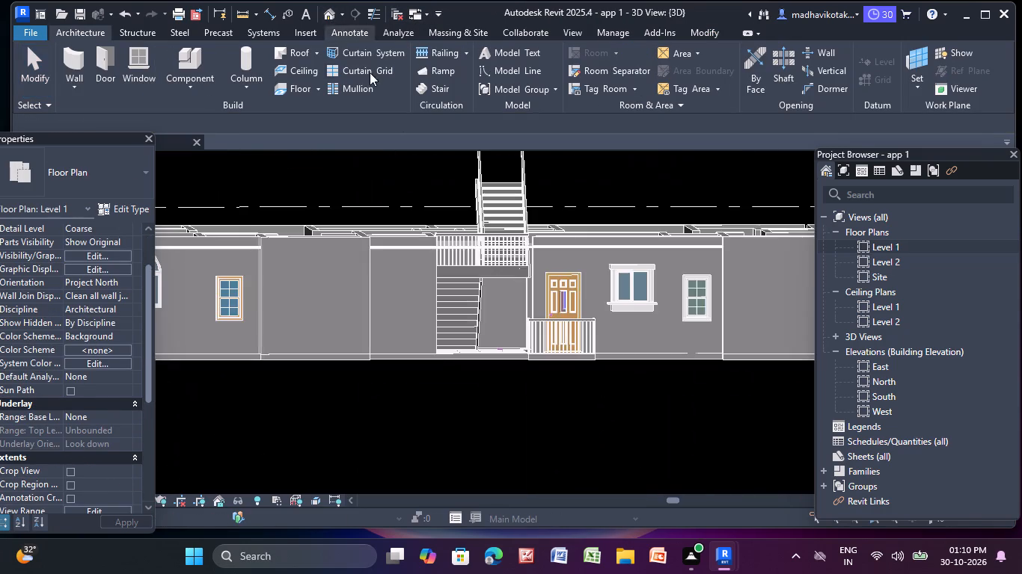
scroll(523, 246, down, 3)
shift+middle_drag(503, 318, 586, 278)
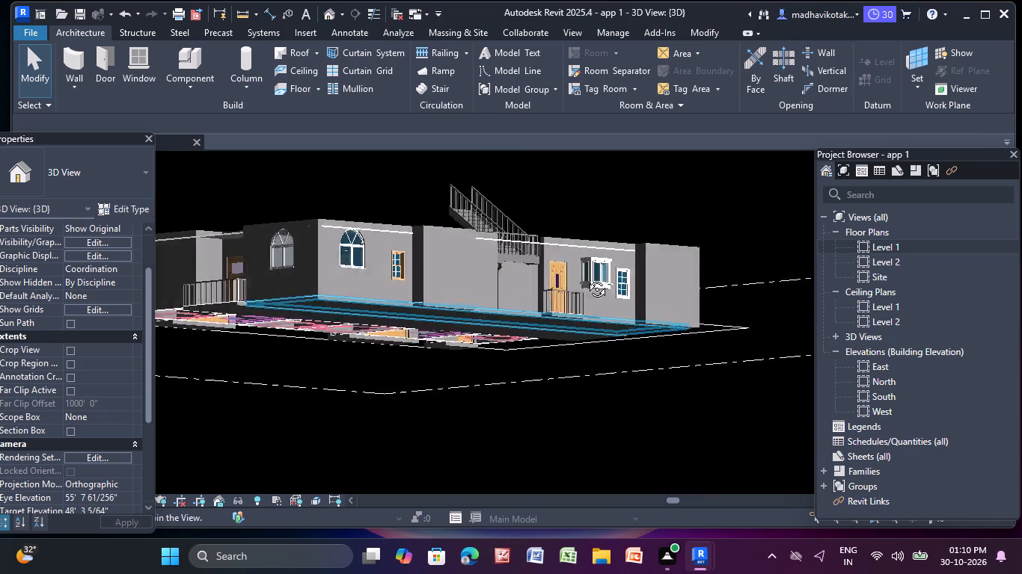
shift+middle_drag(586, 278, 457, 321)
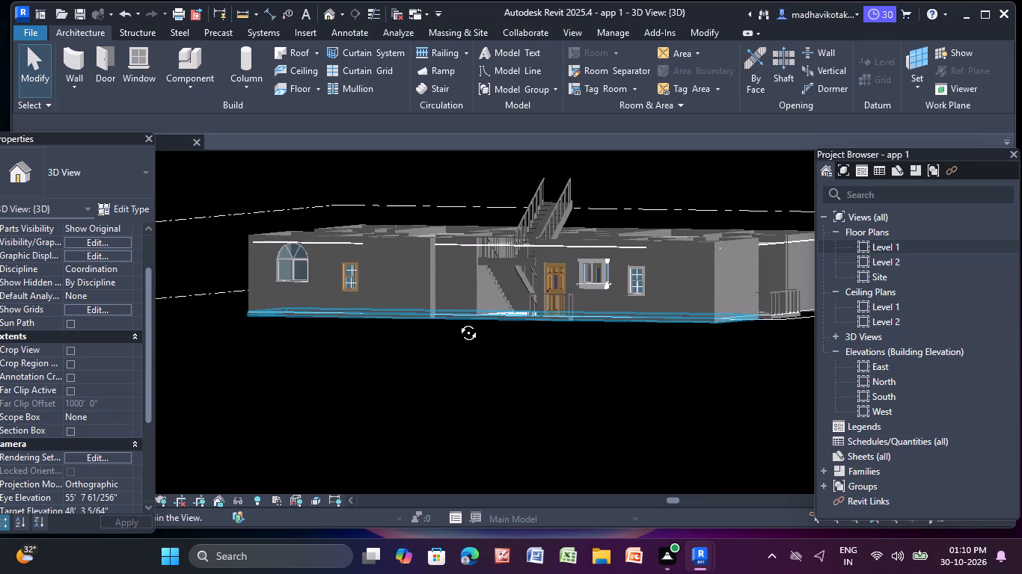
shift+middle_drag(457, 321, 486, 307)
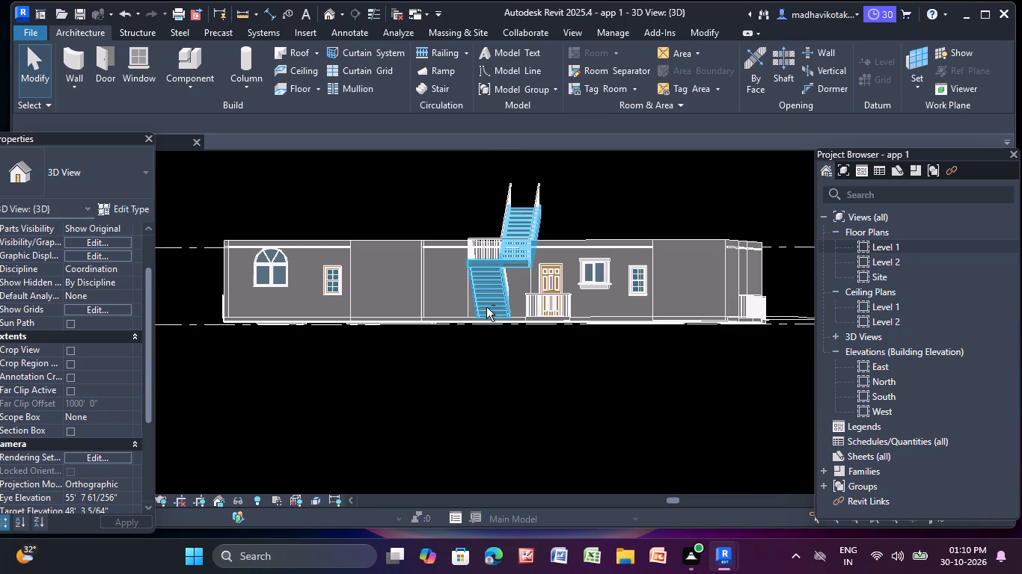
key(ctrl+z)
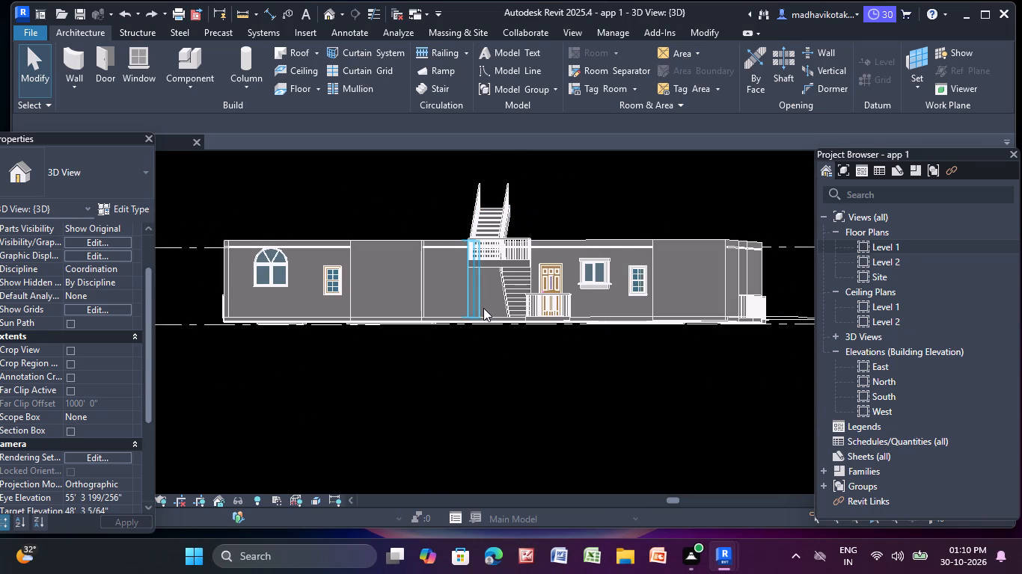
Examine the building from above, from below and from its end facade in the 3D view.
shift+middle_drag(483, 308, 480, 345)
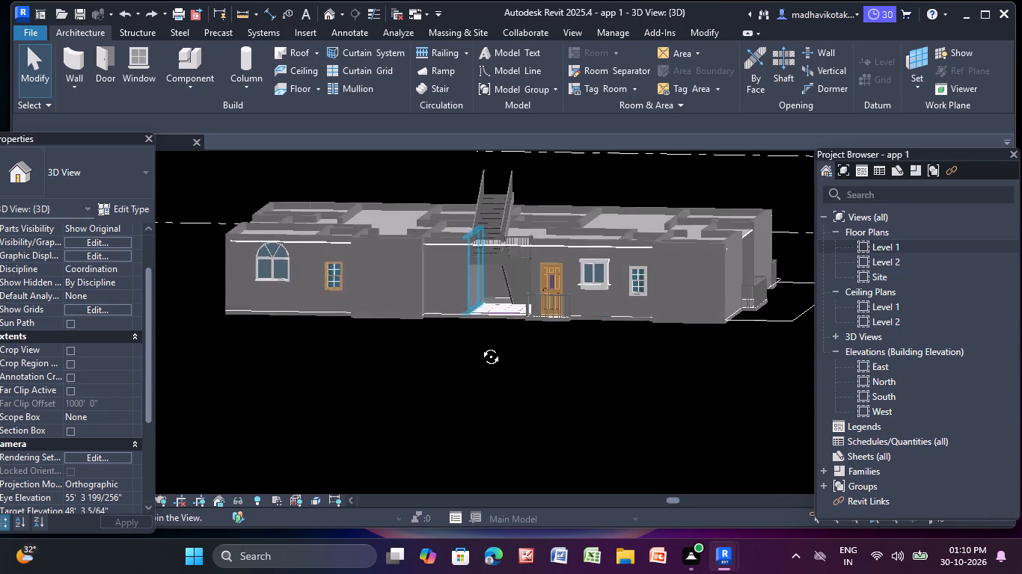
shift+middle_drag(480, 345, 495, 141)
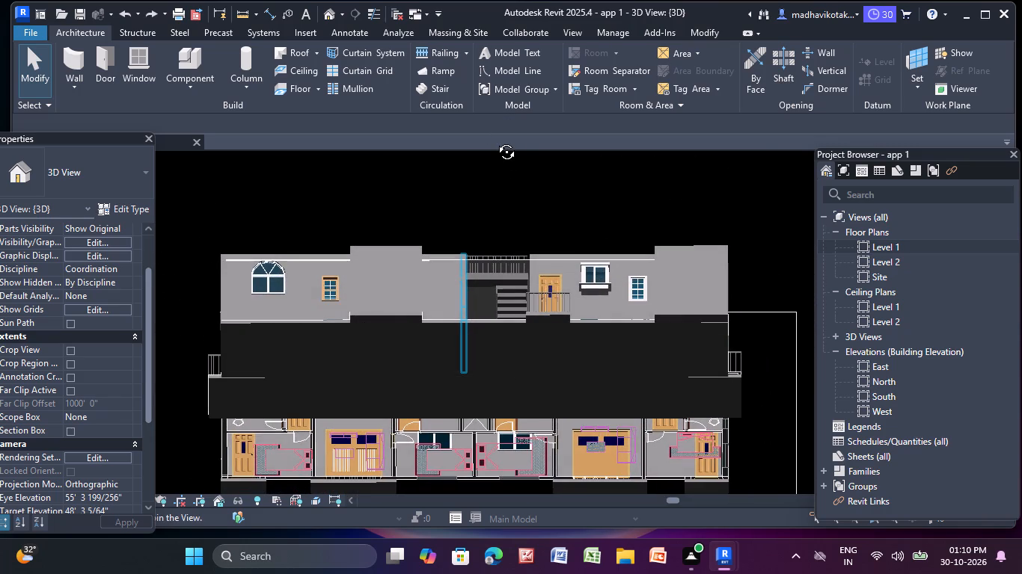
shift+middle_drag(495, 141, 332, 255)
scroll(338, 253, down, 5)
scroll(338, 253, up, 1)
middle_drag(334, 253, 211, 225)
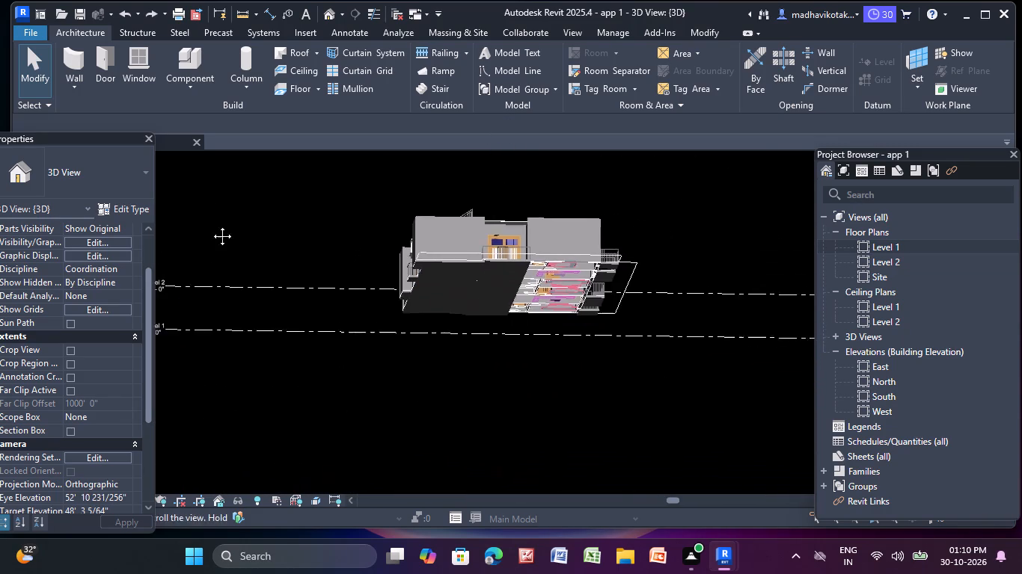
middle_drag(211, 225, 171, 215)
scroll(474, 218, down, 4)
shift+middle_drag(497, 253, 479, 298)
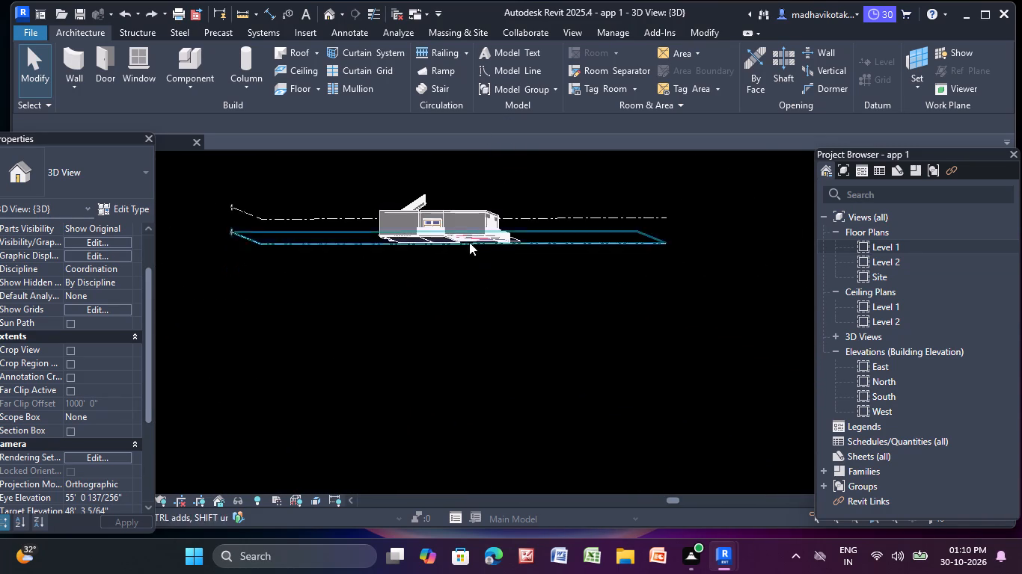
middle_drag(466, 238, 450, 312)
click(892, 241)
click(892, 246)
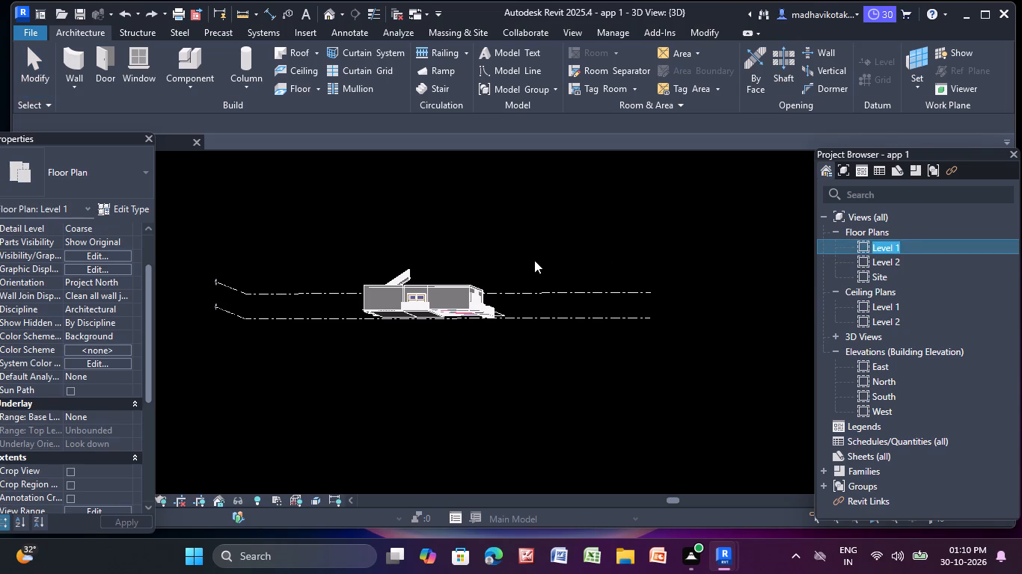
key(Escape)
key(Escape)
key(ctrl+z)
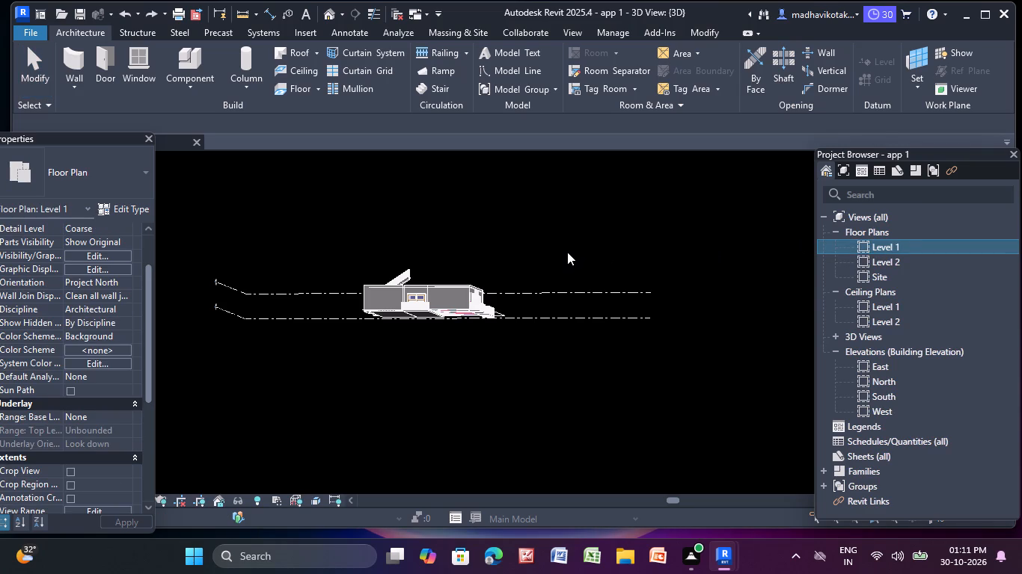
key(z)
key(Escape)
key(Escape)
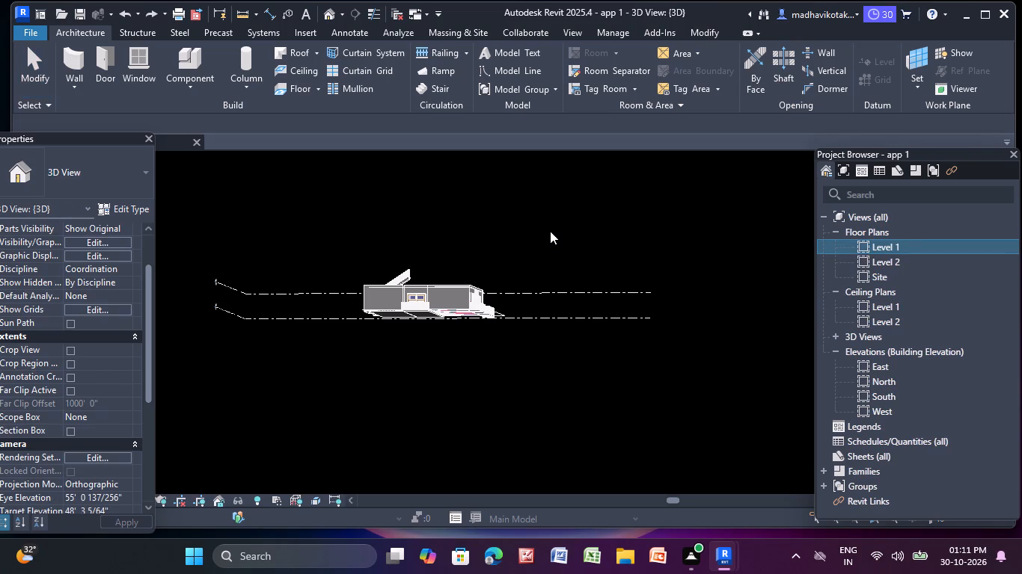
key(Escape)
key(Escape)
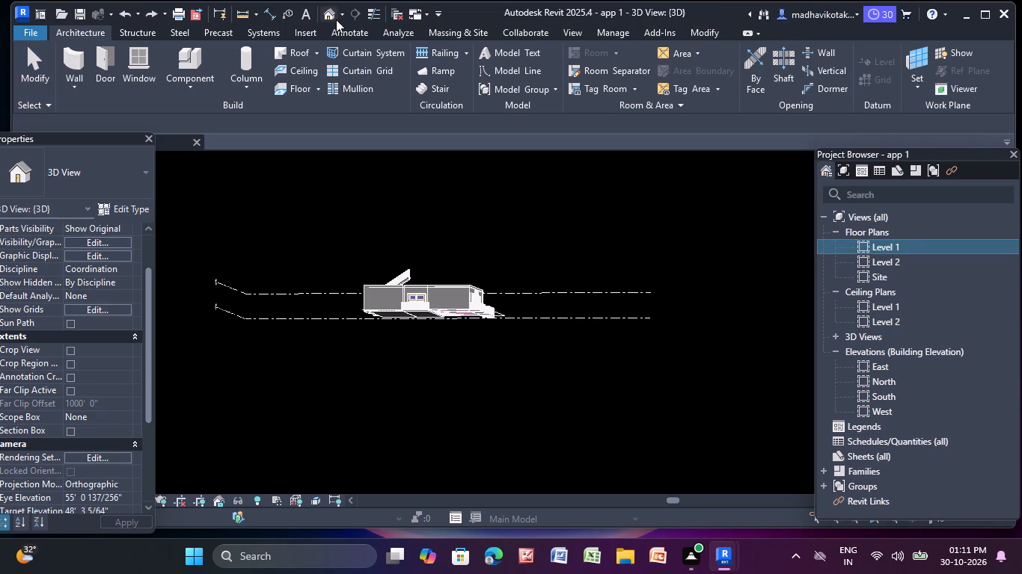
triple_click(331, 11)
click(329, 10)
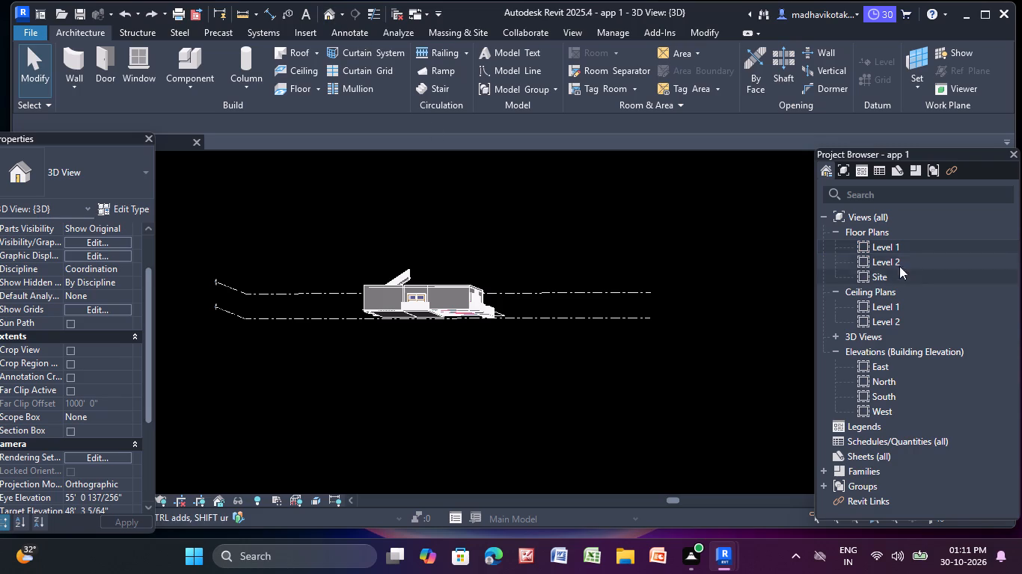
Sketch a rectangular Generic - 12" floor on Level 1, from the northwest bedroom's outer corner to the southwest toilet's outer corner beside the south balcony.
triple_click(909, 244)
scroll(569, 259, down, 5)
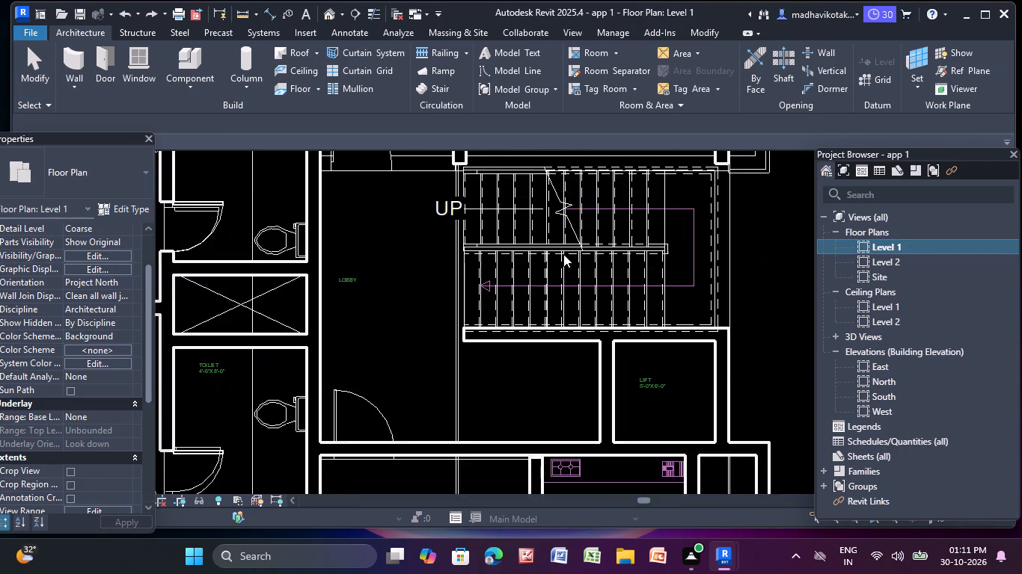
scroll(563, 254, down, 11)
middle_drag(474, 247, 450, 295)
middle_drag(485, 213, 483, 354)
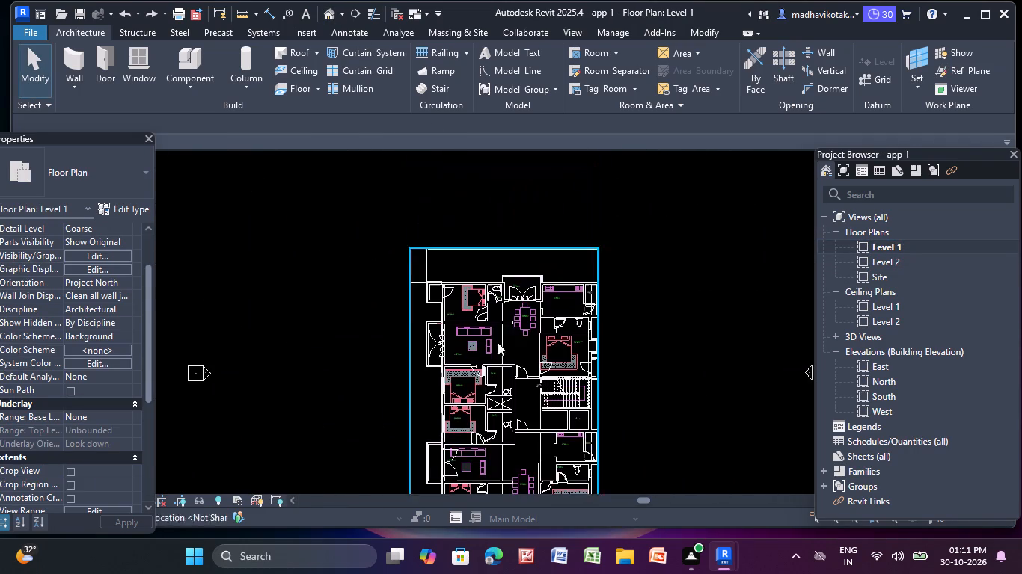
scroll(500, 274, up, 2)
middle_drag(466, 317, 374, 229)
scroll(362, 220, up, 3)
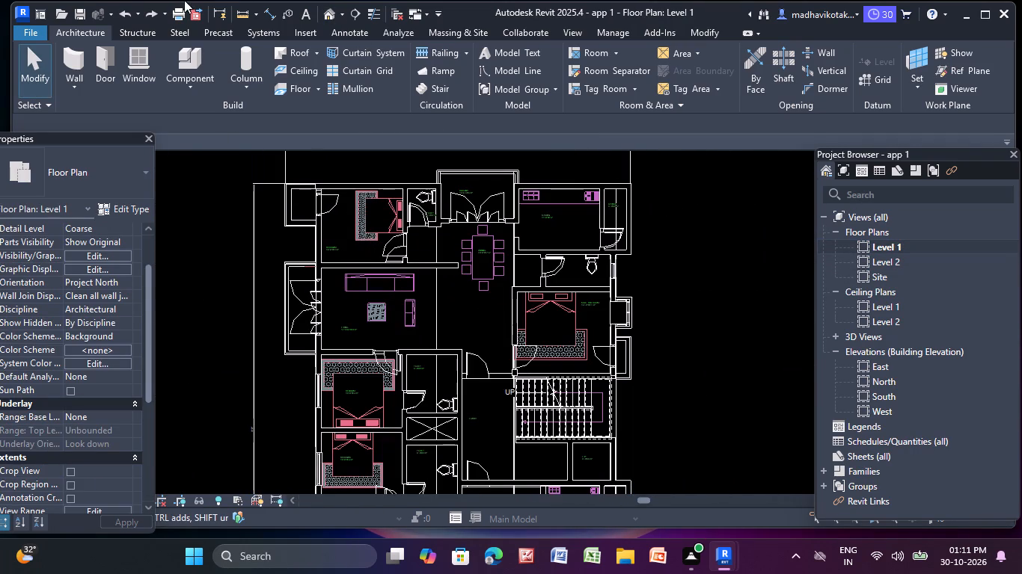
click(290, 90)
click(785, 51)
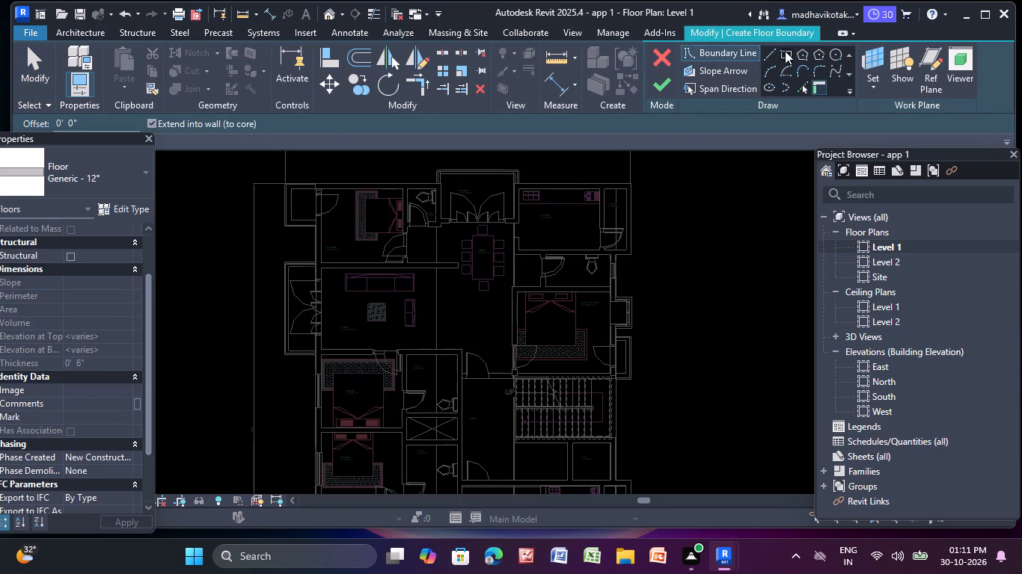
scroll(314, 196, up, 8)
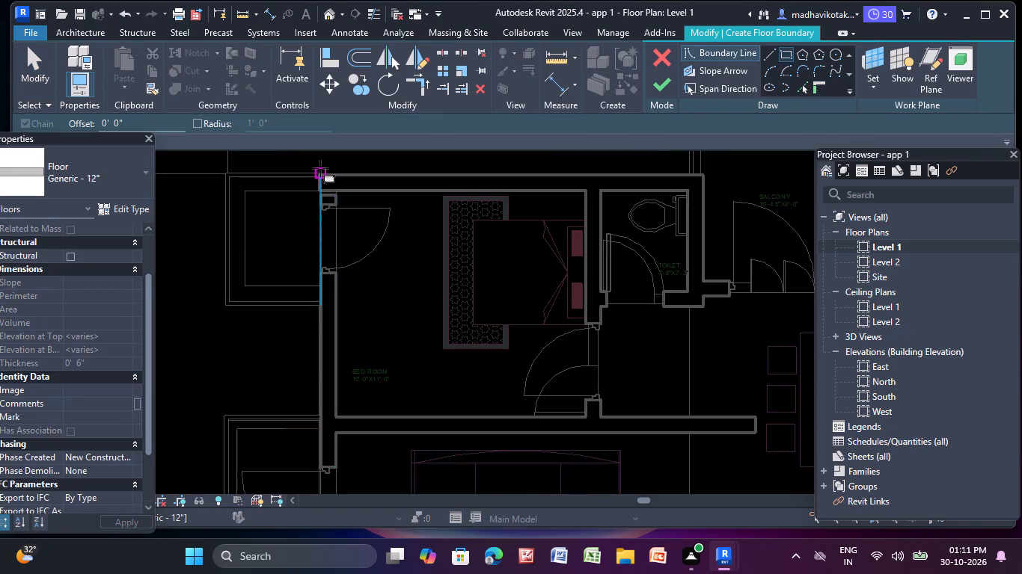
click(317, 170)
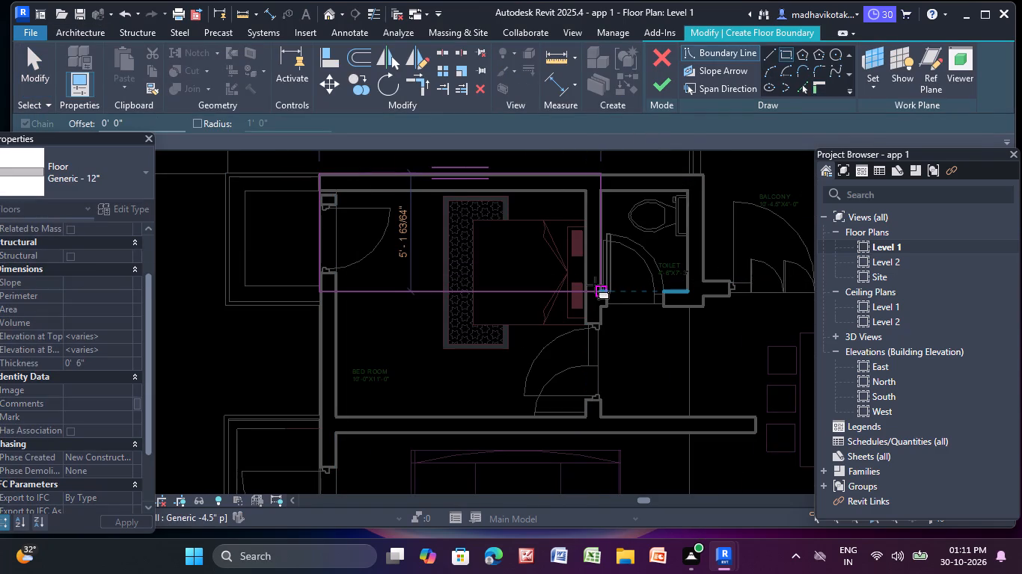
scroll(594, 362, down, 1)
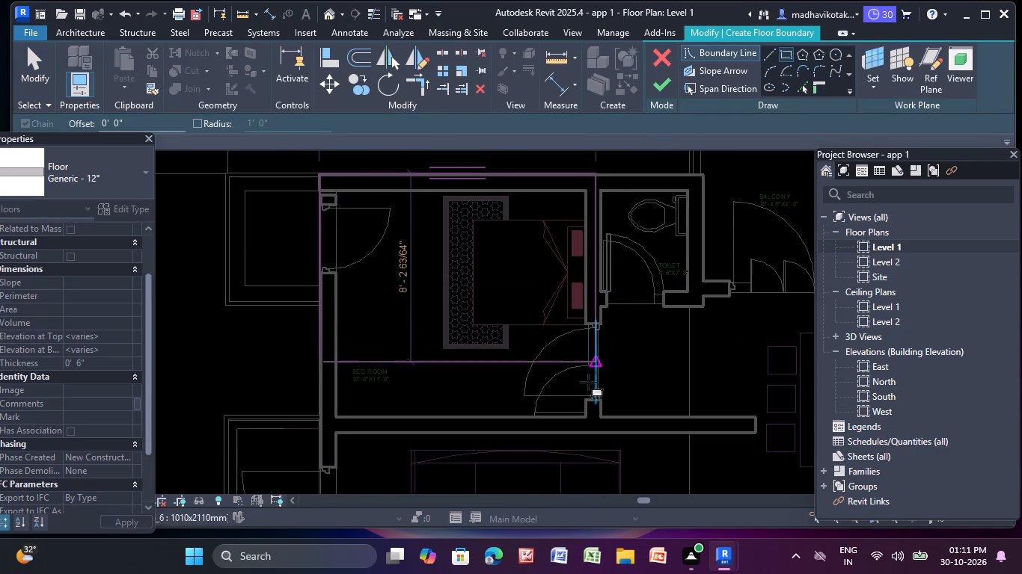
scroll(588, 382, down, 1)
middle_drag(589, 397, 417, 176)
scroll(517, 388, down, 2)
middle_drag(512, 392, 515, 161)
middle_drag(498, 404, 446, 141)
middle_drag(471, 412, 467, 308)
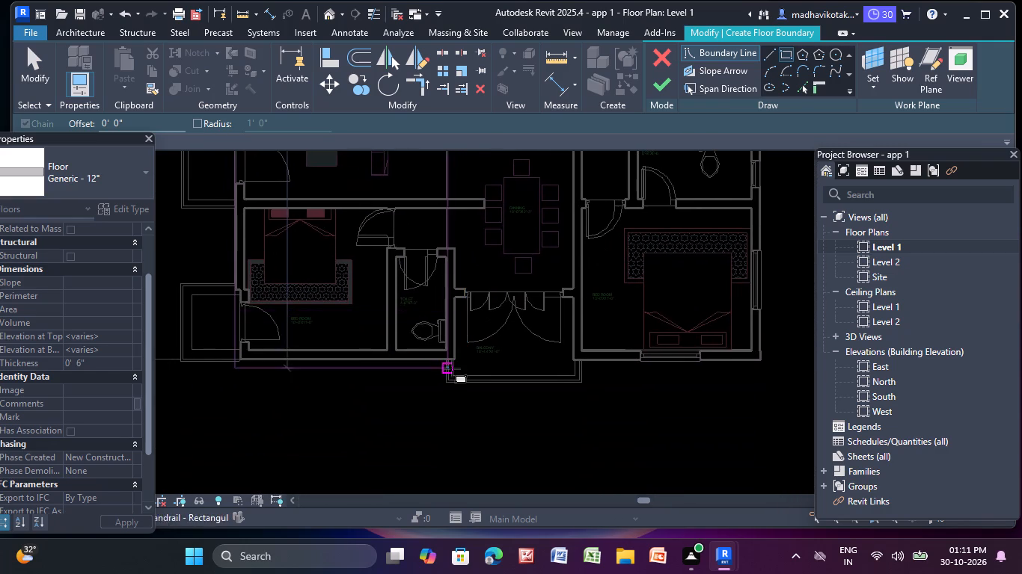
scroll(462, 365, up, 4)
click(452, 360)
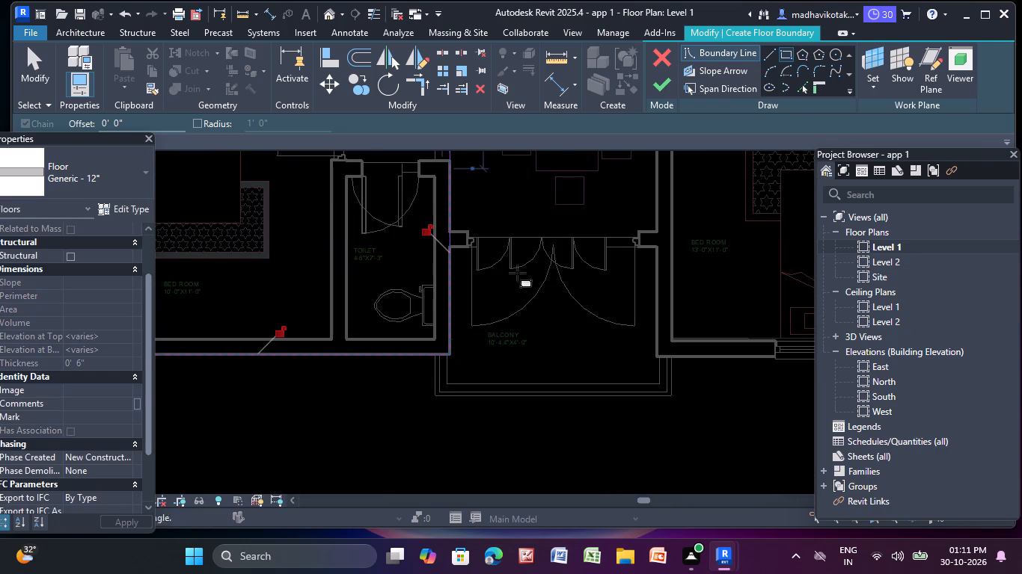
click(662, 85)
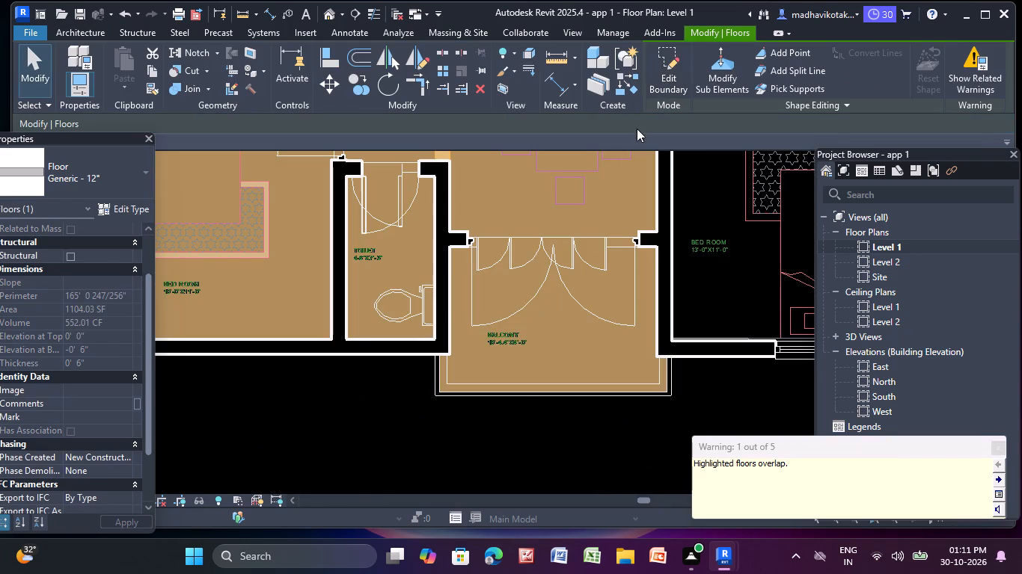
click(353, 466)
scroll(376, 386, down, 4)
middle_drag(376, 386, 379, 451)
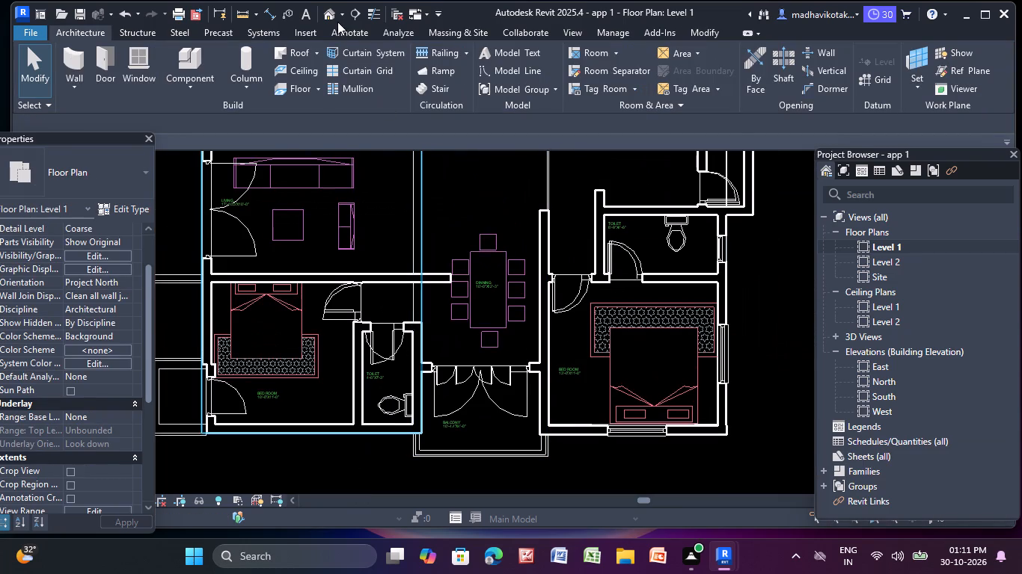
Examine the building and the new floor from below, from the facade side and from above in the 3D view.
click(331, 17)
middle_drag(448, 329, 421, 266)
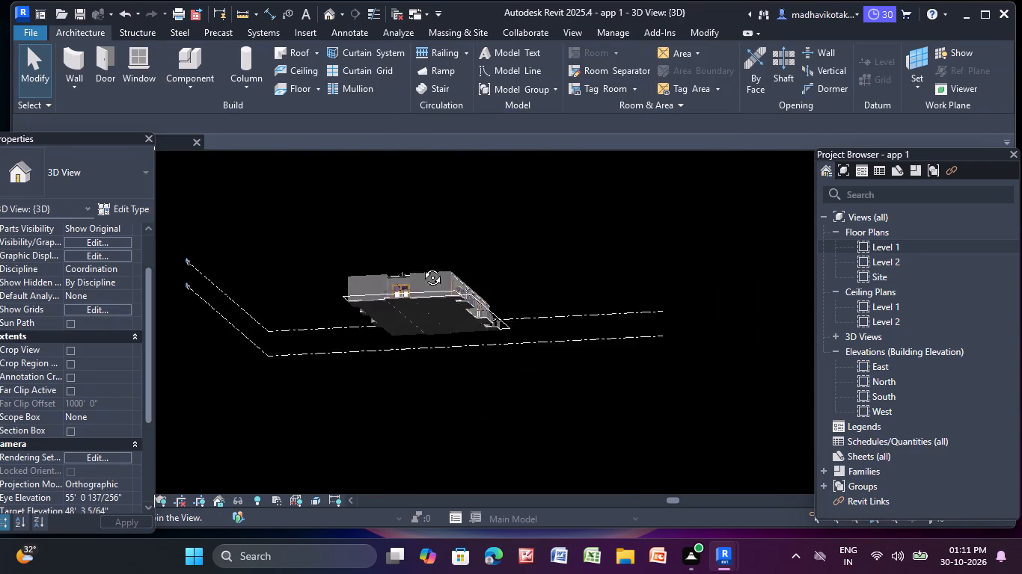
middle_drag(421, 266, 332, 485)
shift+middle_drag(434, 314, 422, 335)
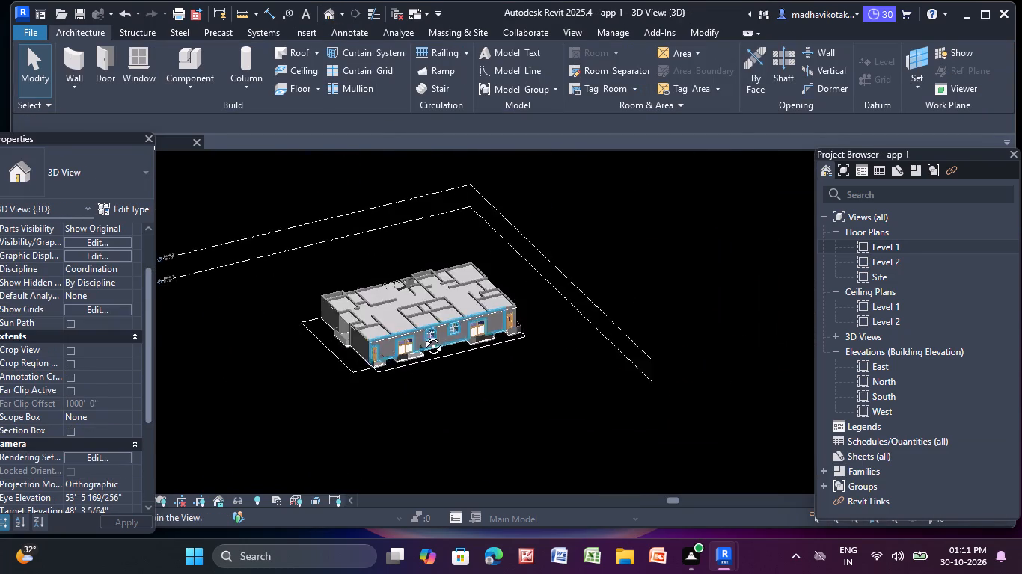
shift+middle_drag(422, 335, 209, 352)
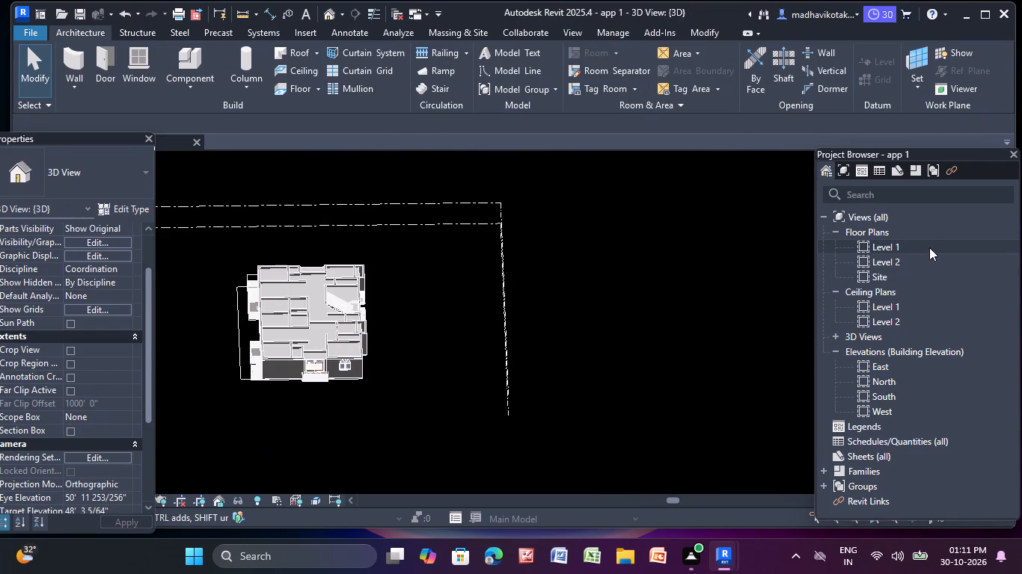
Delete the existing staircase between the lobby and the east wall on the Level 1 plan.
double_click(928, 245)
scroll(569, 286, down, 3)
middle_drag(569, 286, 447, 469)
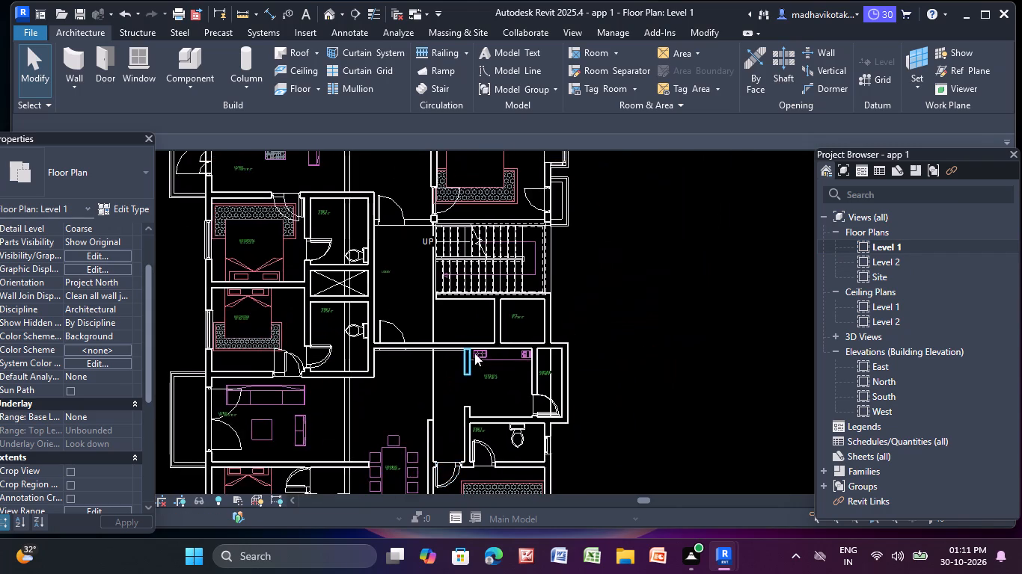
middle_drag(474, 353, 465, 432)
click(480, 371)
key(Delete)
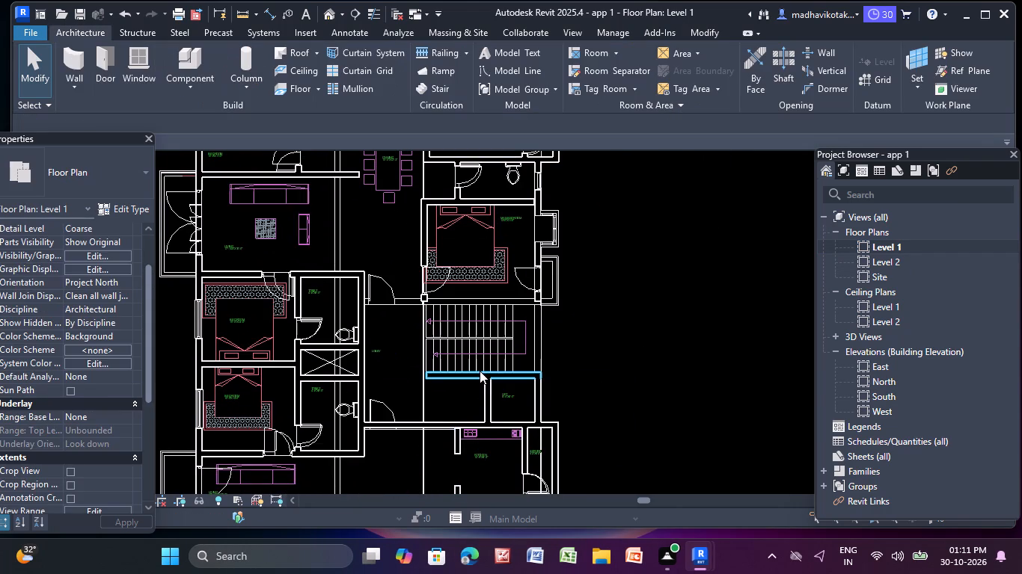
Start a sketched stair run and draw its straight north boundary along the drawn stairs, from the lobby-side tread to the east wall's inner face.
scroll(424, 295, up, 4)
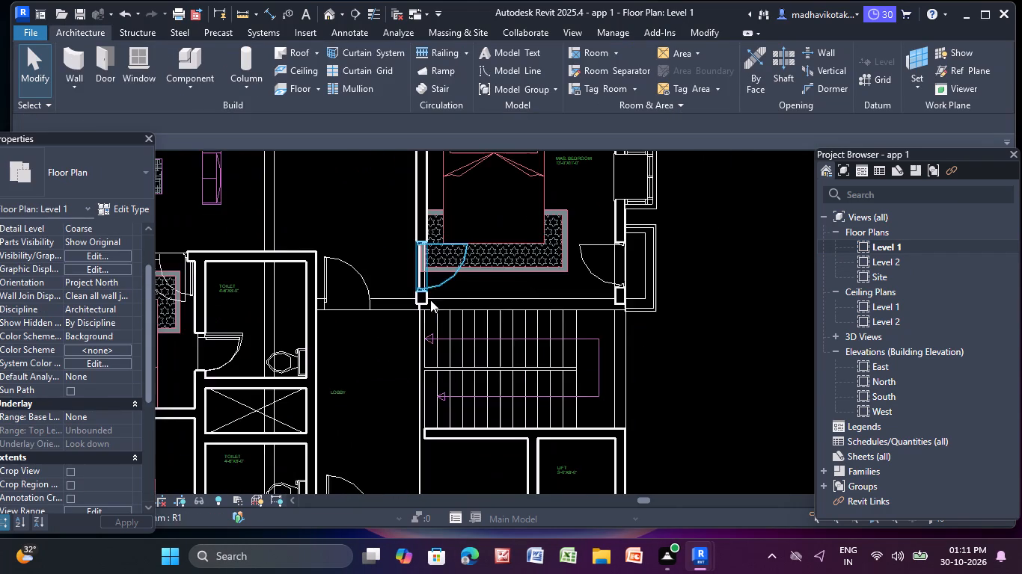
middle_drag(471, 353, 423, 280)
scroll(423, 280, up, 3)
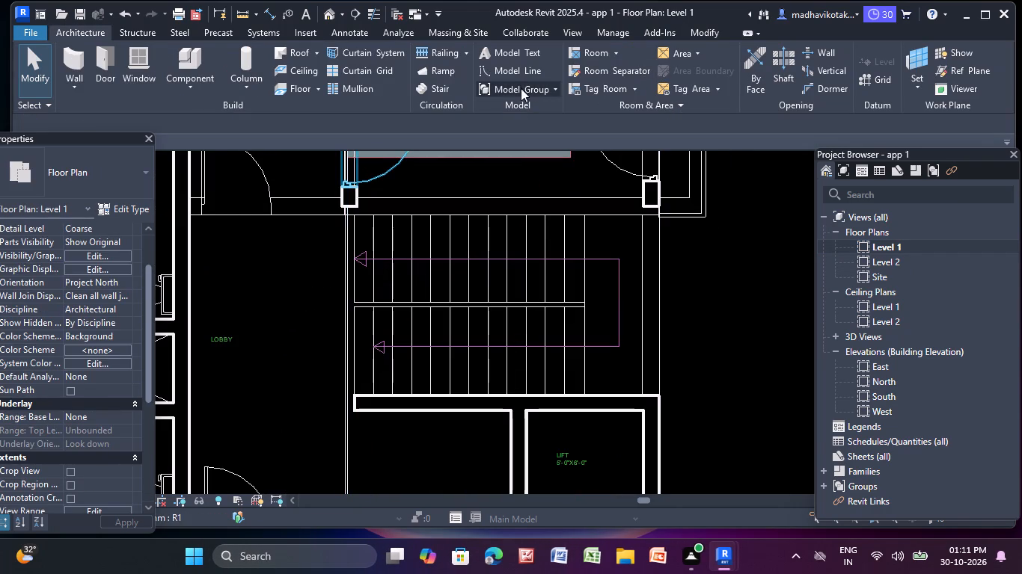
click(435, 86)
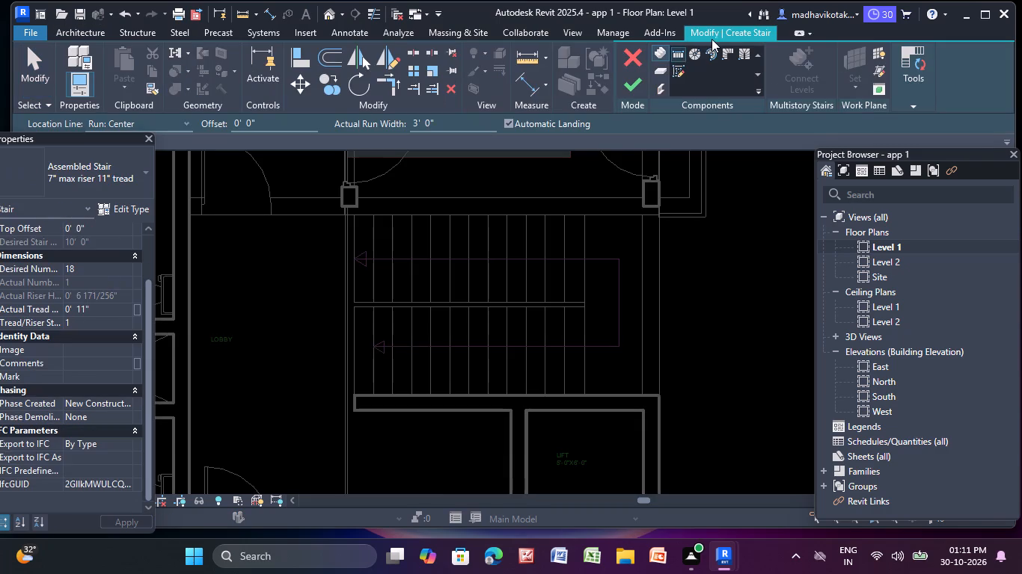
click(682, 70)
click(697, 51)
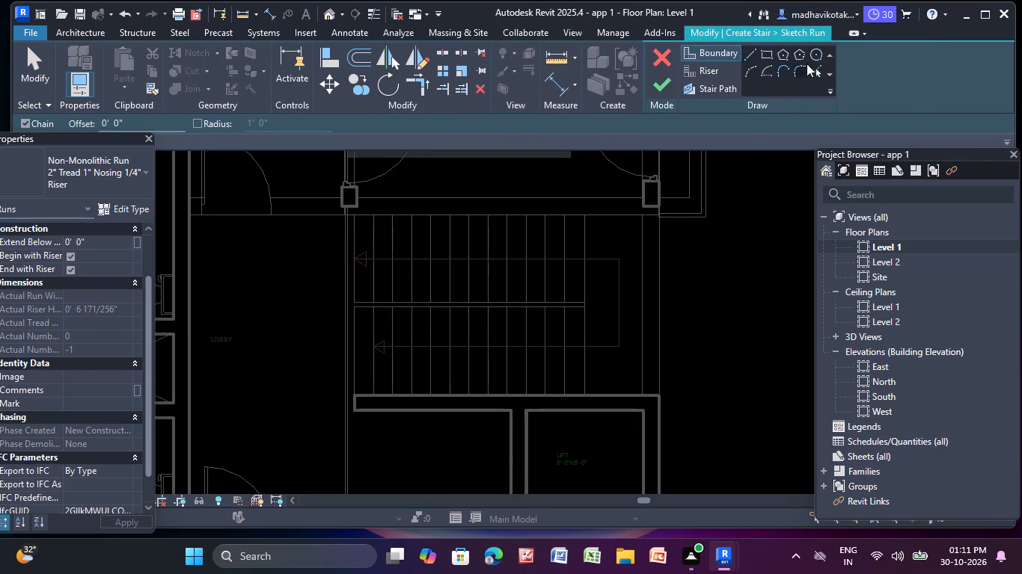
click(750, 53)
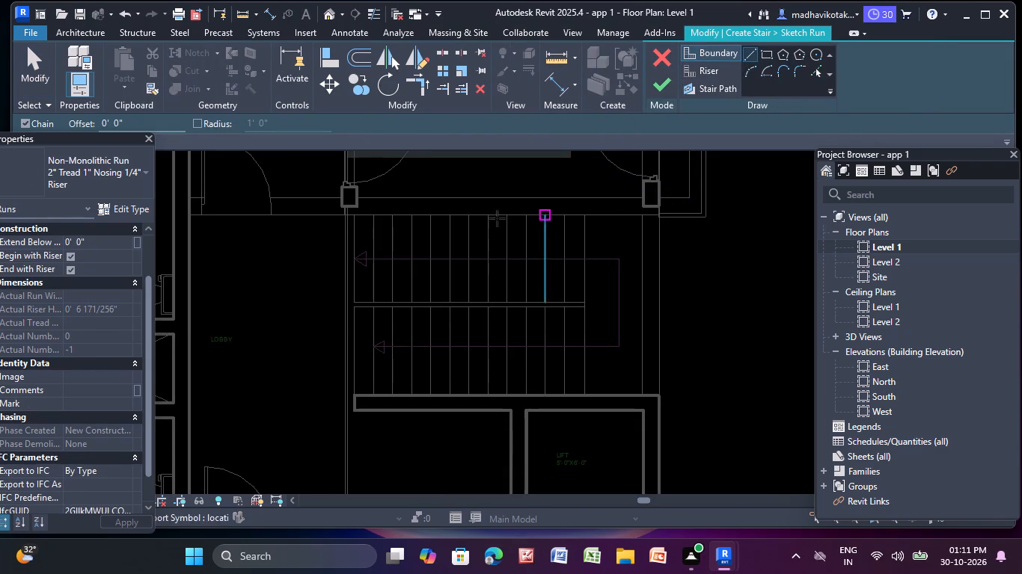
scroll(296, 225, up, 8)
scroll(413, 198, up, 3)
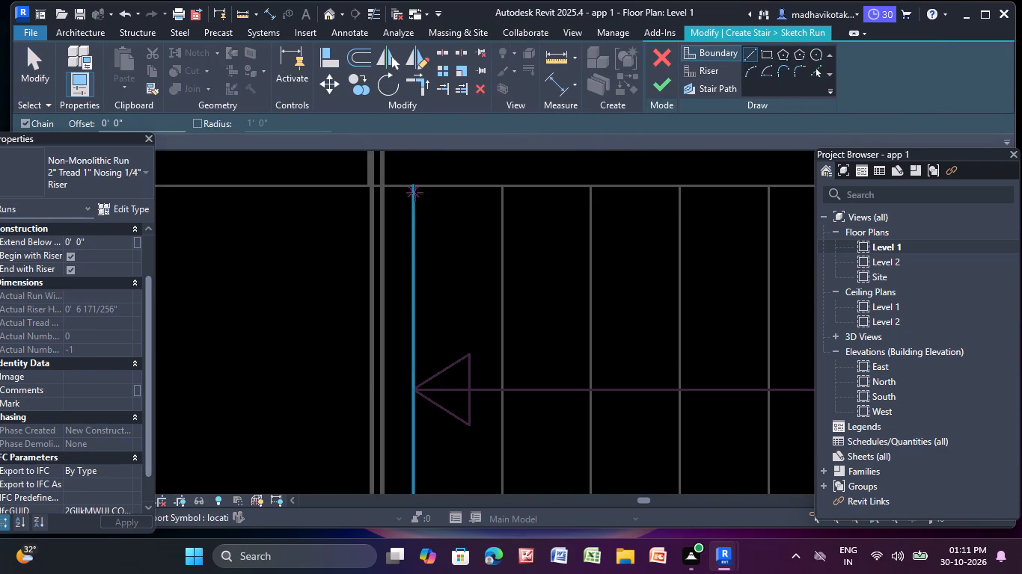
click(413, 185)
scroll(680, 188, down, 4)
middle_drag(680, 188, 547, 182)
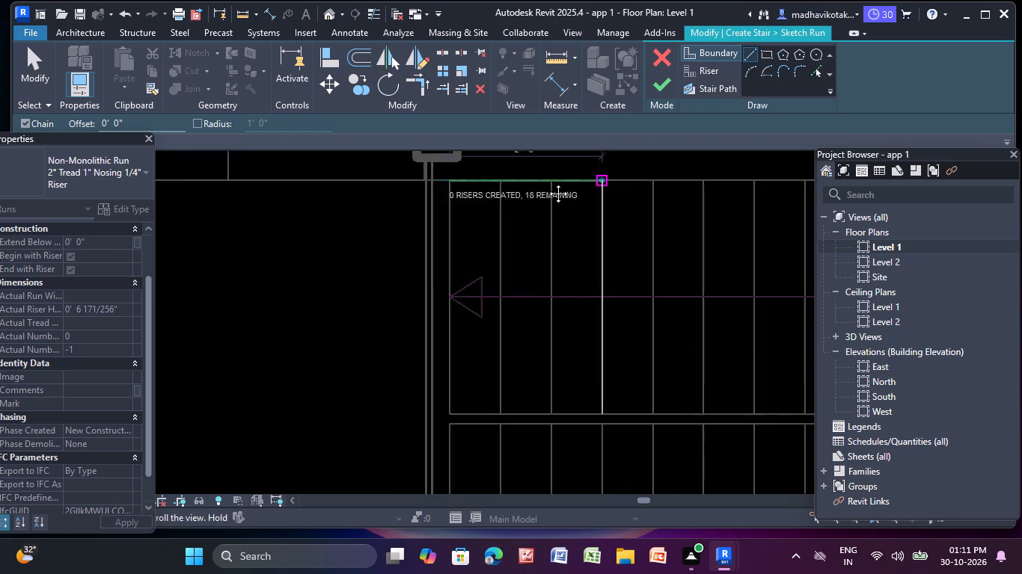
middle_drag(547, 182, 194, 185)
scroll(581, 203, down, 3)
middle_drag(605, 204, 431, 201)
scroll(635, 183, down, 4)
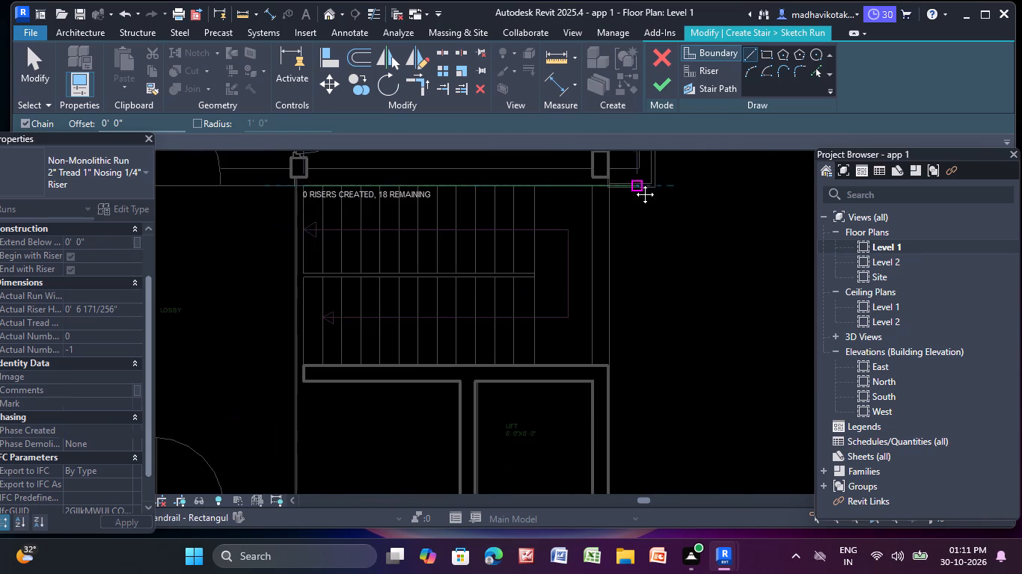
middle_click(634, 183)
scroll(626, 177, up, 5)
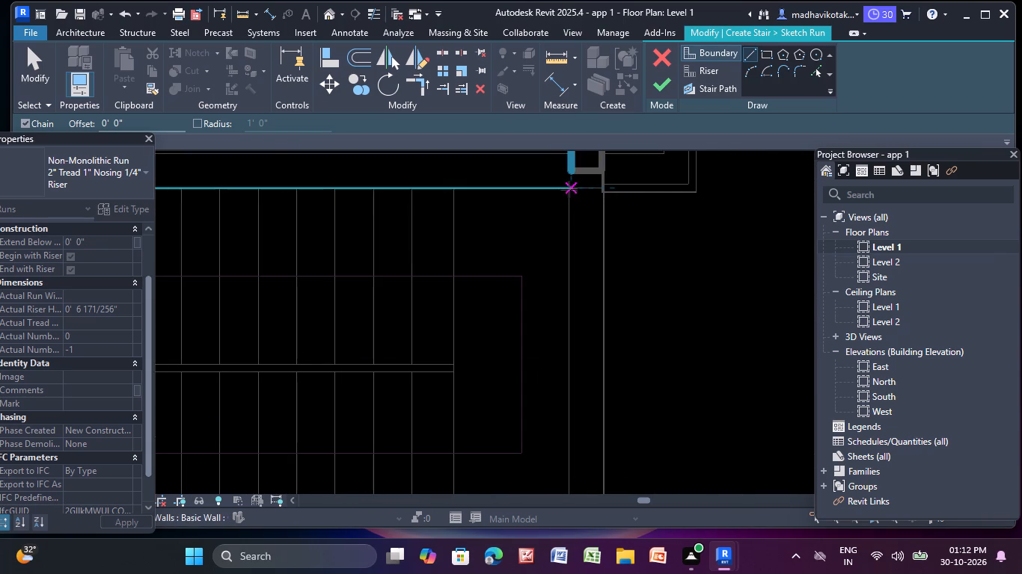
click(569, 189)
Continue the boundary down the east wall's inner face and back west along the lift-side wall for about 12'-7 1/2".
scroll(583, 388, down, 2)
middle_drag(582, 391, 536, 224)
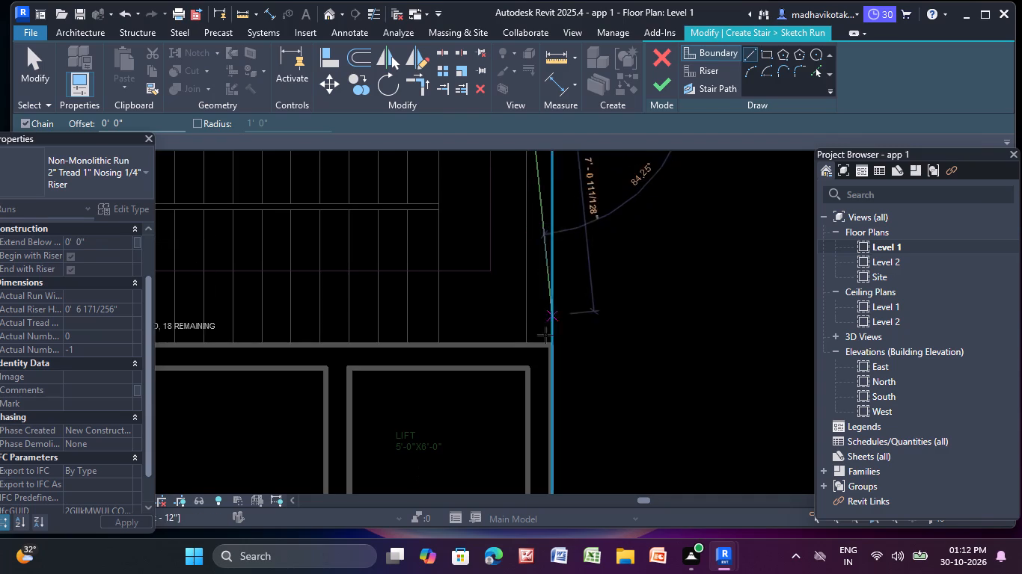
click(528, 343)
middle_drag(528, 343, 690, 292)
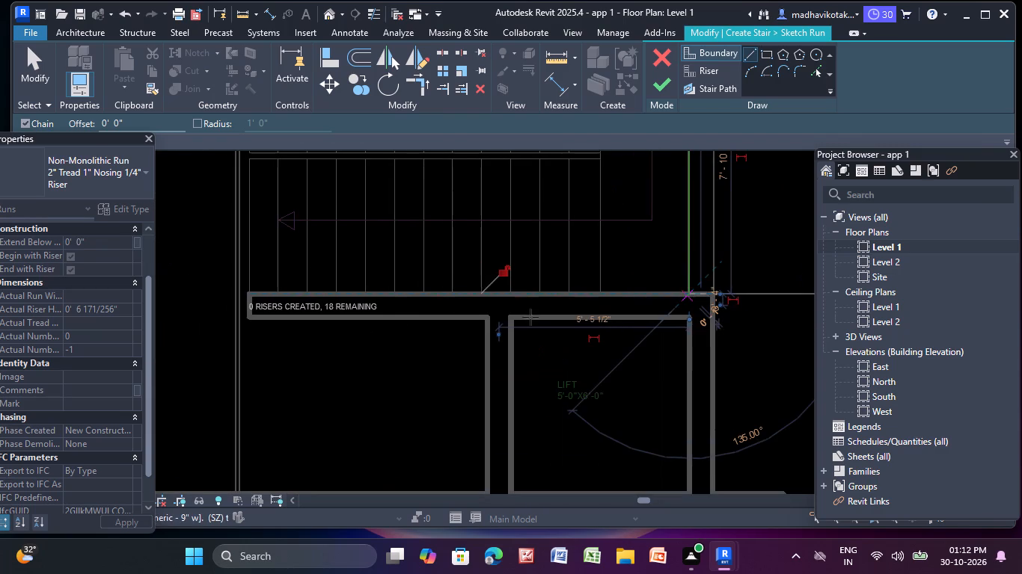
click(251, 292)
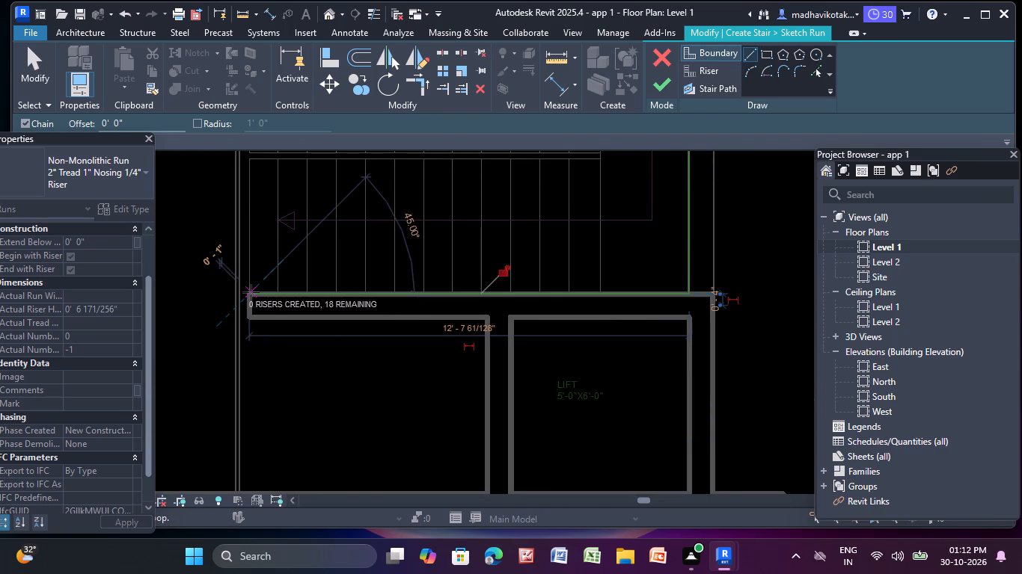
key(Escape)
Draw the boundary across the north flight's 3'-10" lobby end, along its inner edge to the last tread, and 2" across the gap.
scroll(251, 292, down, 2)
middle_drag(251, 292, 261, 365)
middle_drag(293, 209, 290, 253)
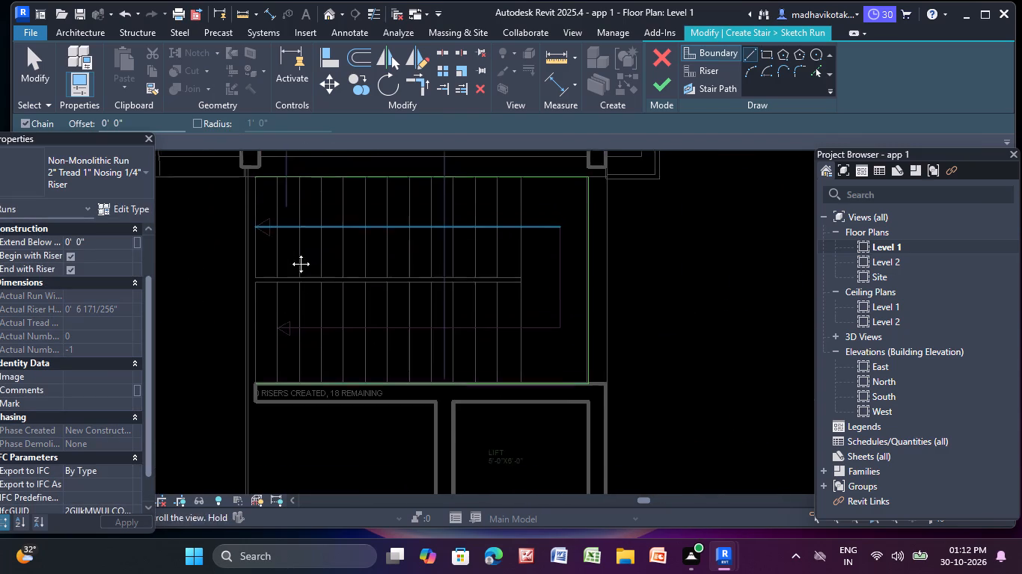
middle_drag(290, 253, 296, 282)
scroll(267, 258, up, 7)
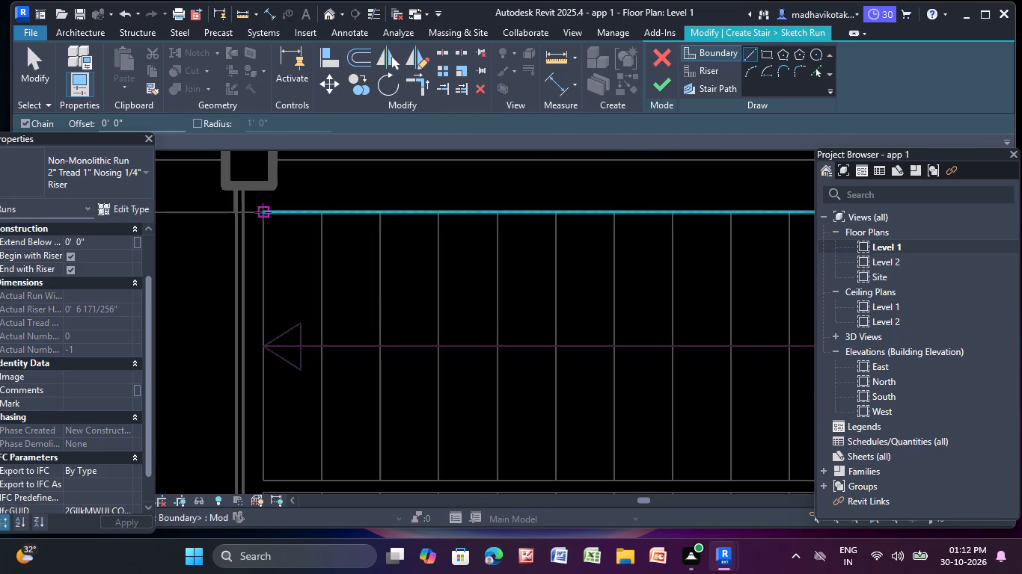
click(263, 214)
scroll(279, 377, down, 3)
middle_drag(278, 378, 266, 265)
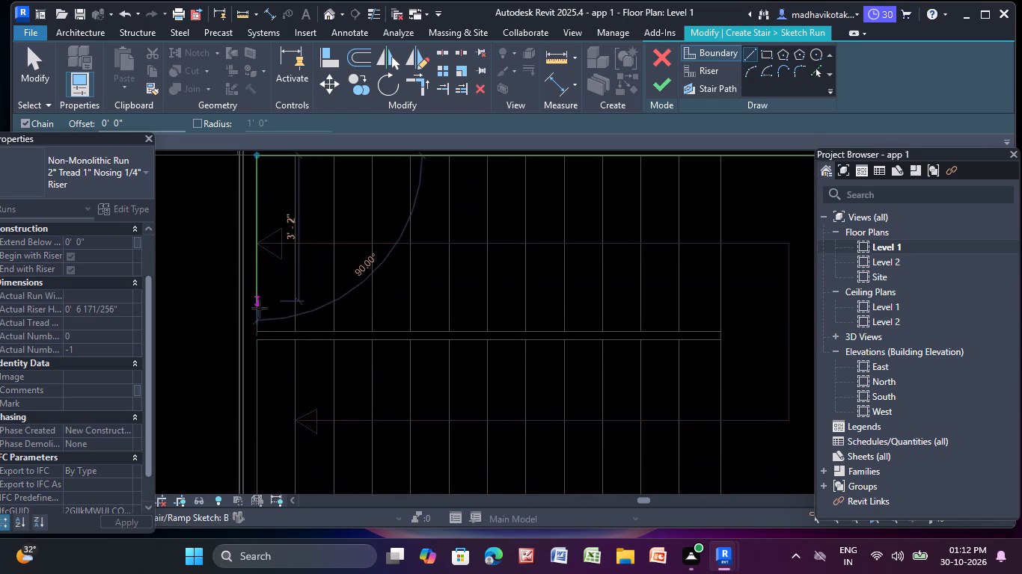
scroll(254, 336, up, 4)
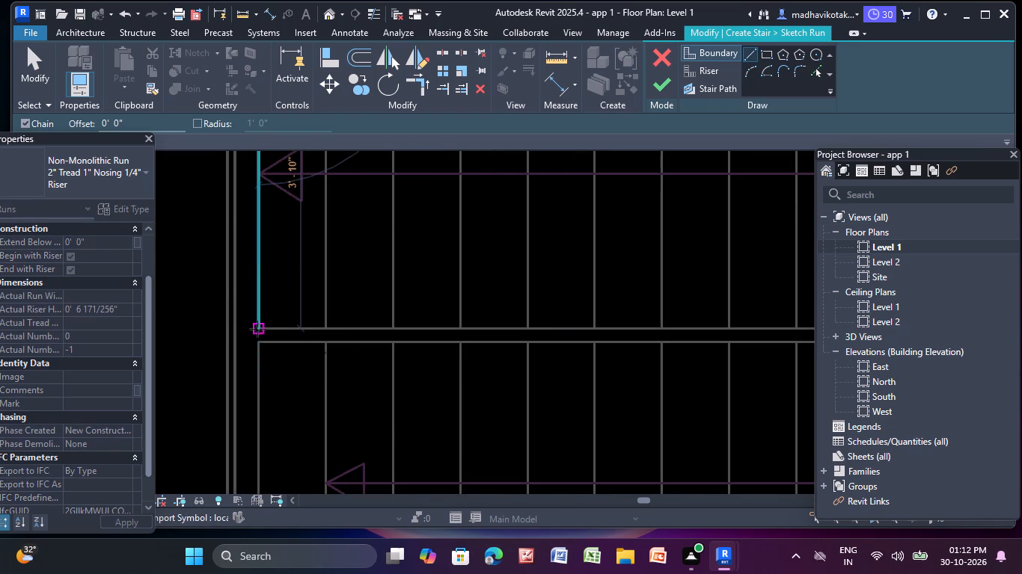
click(257, 329)
scroll(472, 326, down, 3)
middle_drag(479, 330, 272, 325)
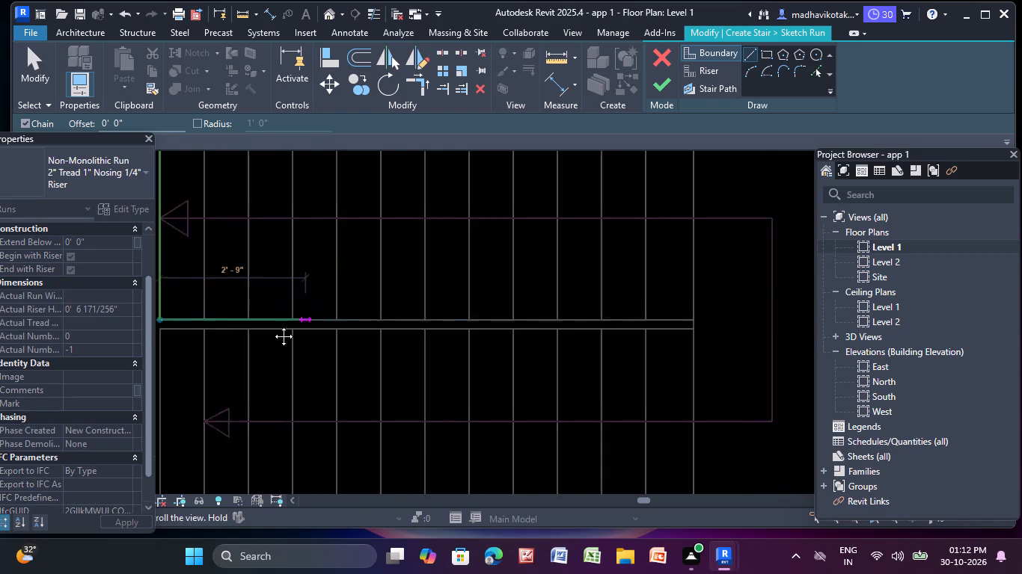
middle_drag(272, 325, 198, 328)
scroll(598, 326, up, 9)
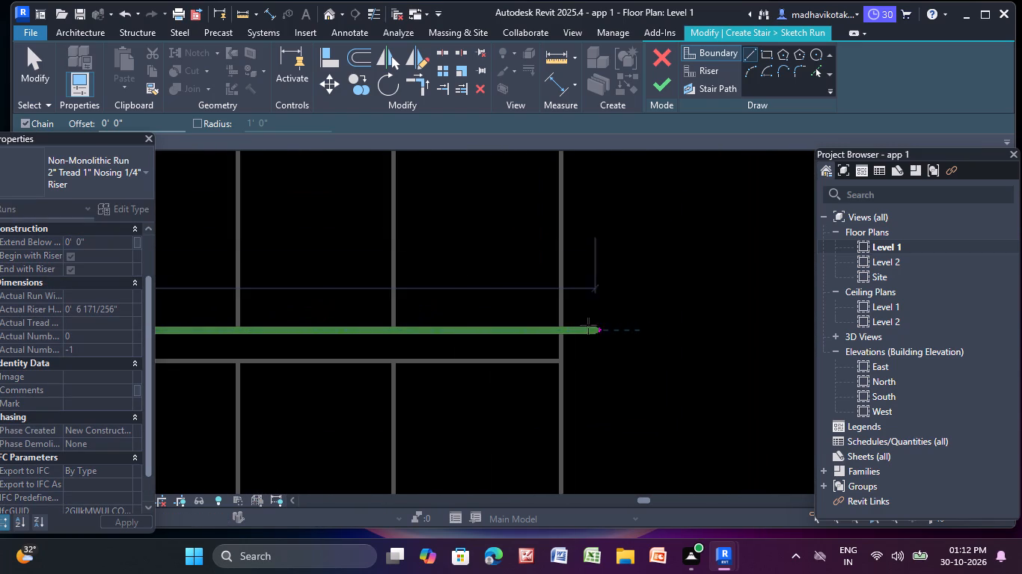
click(562, 326)
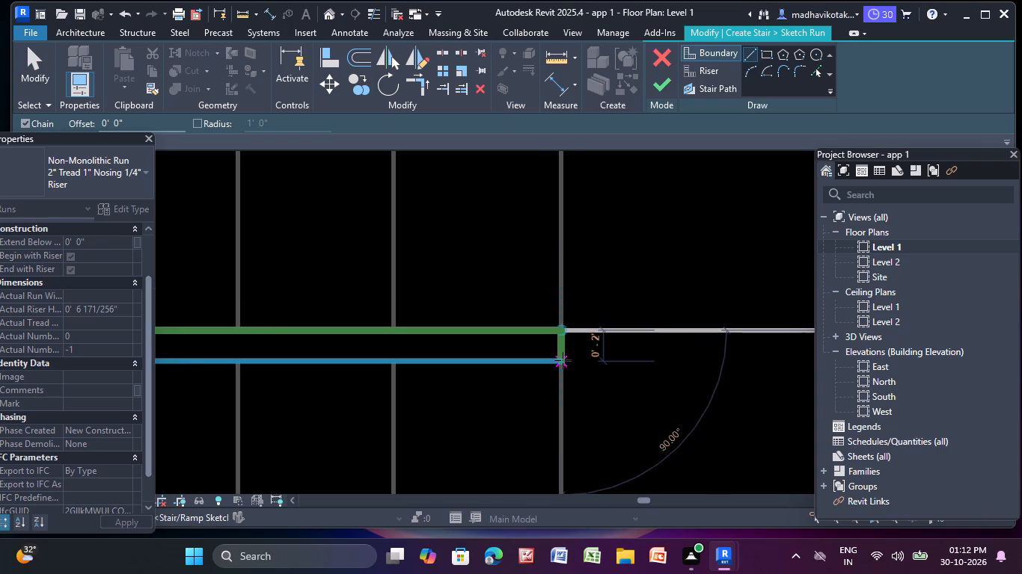
click(563, 360)
Draw the boundary back west along the south flight's inner edge and 3'-10 1/2" down its lobby end to the lift-side wall.
scroll(523, 360, down, 3)
middle_drag(523, 360, 718, 315)
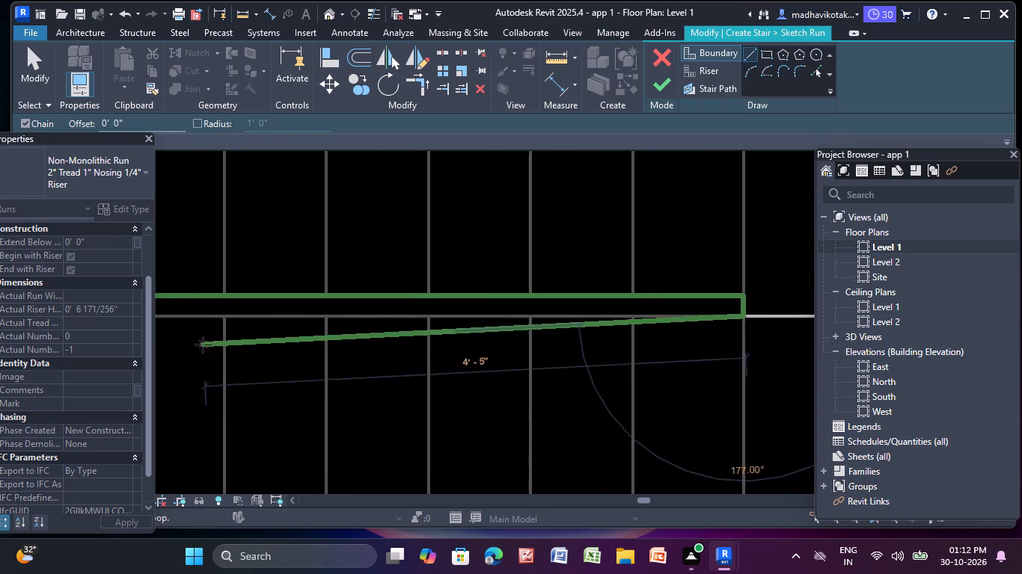
middle_drag(203, 345, 577, 335)
scroll(204, 345, down, 1)
scroll(328, 326, down, 2)
middle_drag(331, 328, 605, 291)
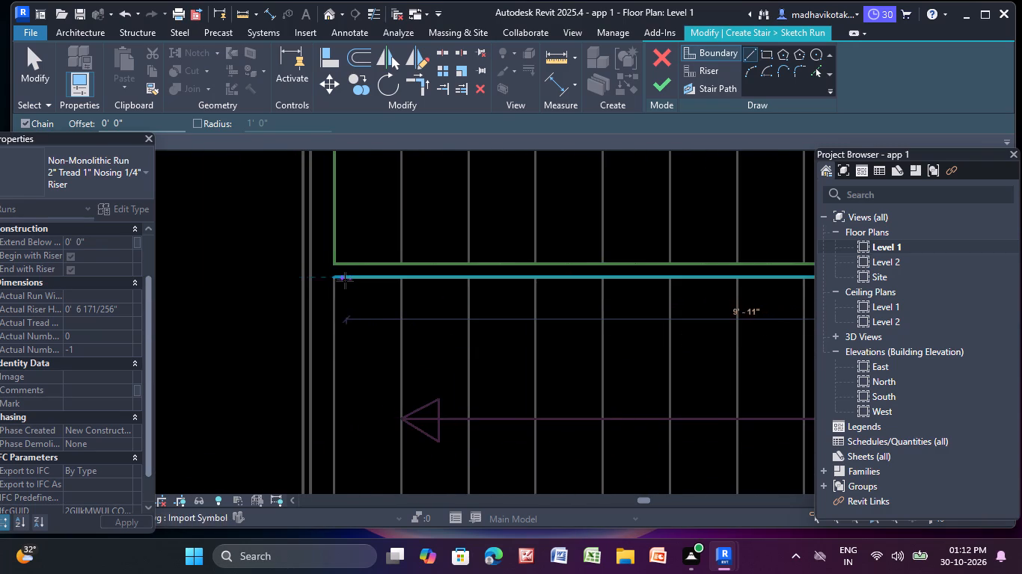
click(334, 276)
scroll(328, 319, down, 3)
middle_drag(334, 328, 326, 229)
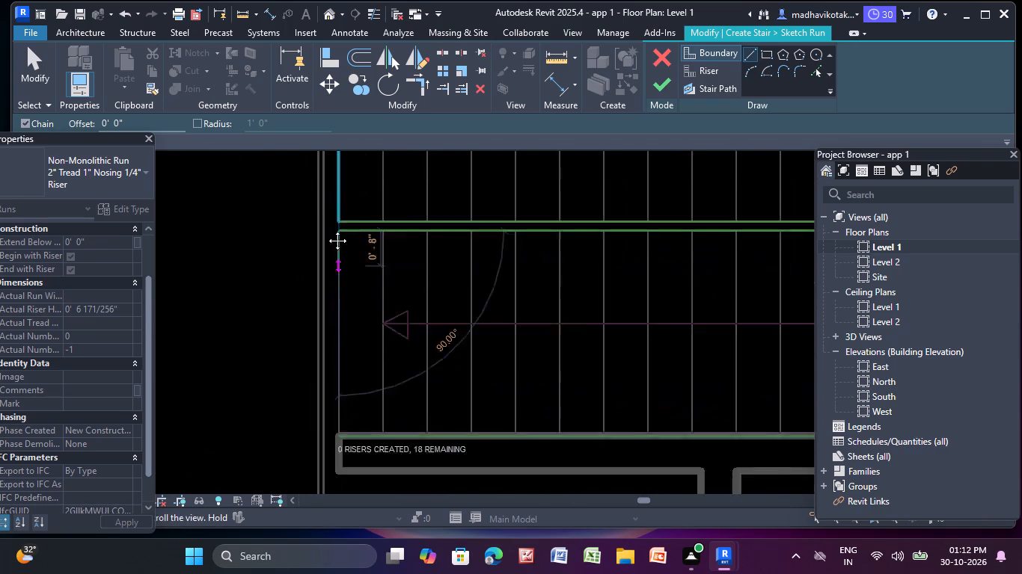
middle_drag(326, 229, 305, 170)
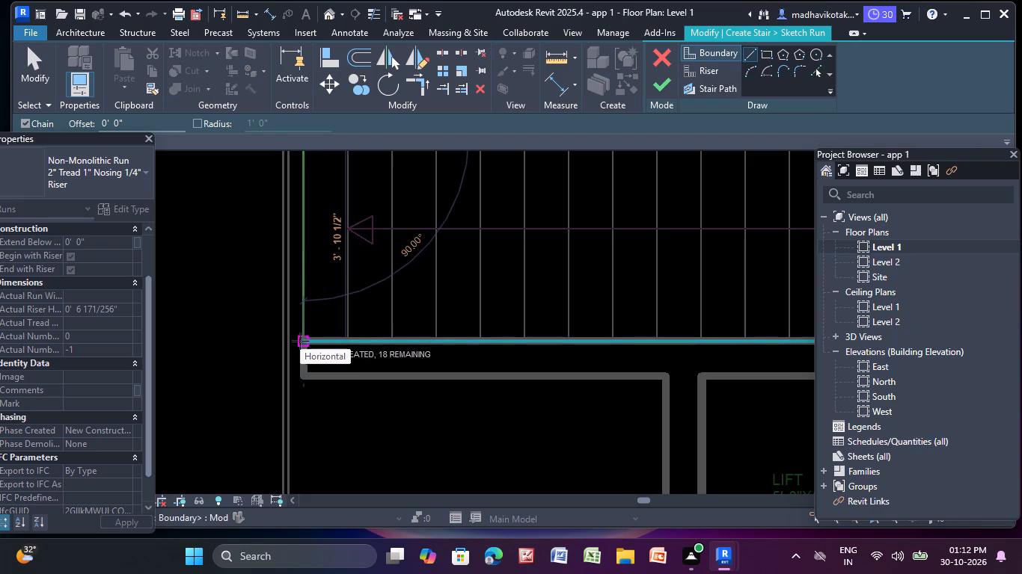
click(300, 341)
key(Escape)
key(Escape)
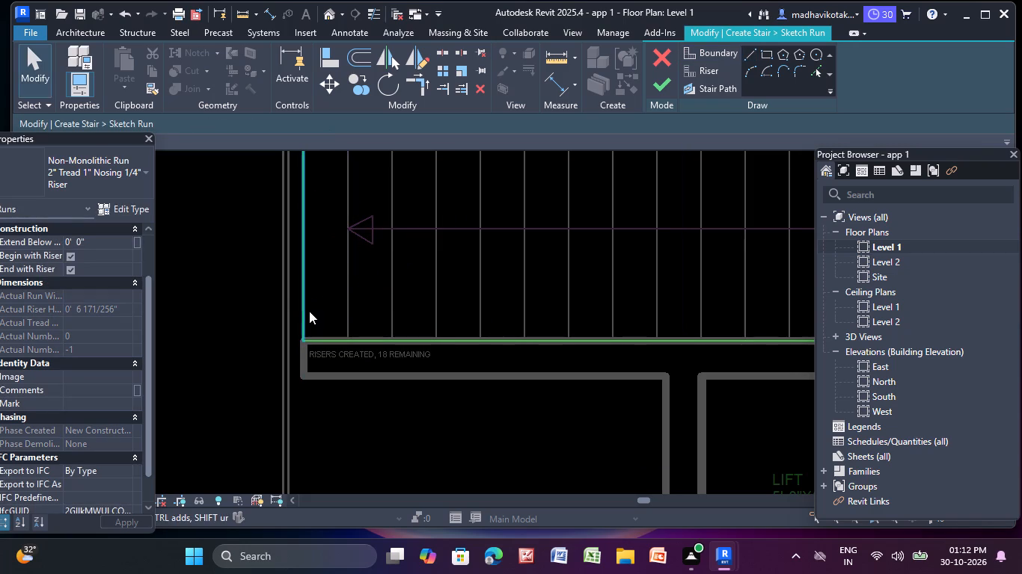
key(Escape)
Delete the two boundary lines that close the north and south flights at the lobby end.
scroll(315, 245, down, 5)
middle_drag(315, 245, 314, 350)
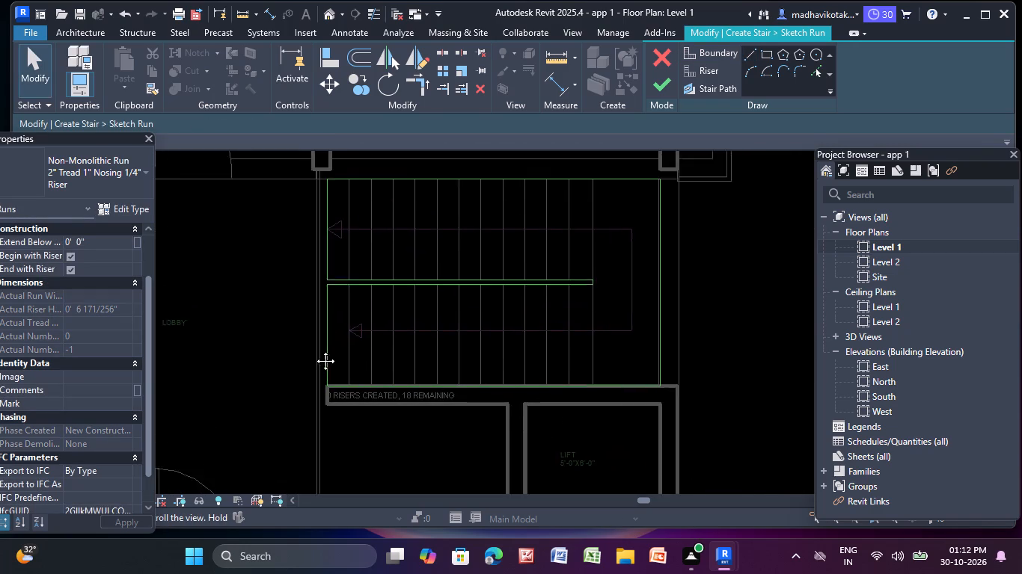
middle_drag(314, 350, 300, 357)
scroll(307, 265, up, 3)
click(290, 254)
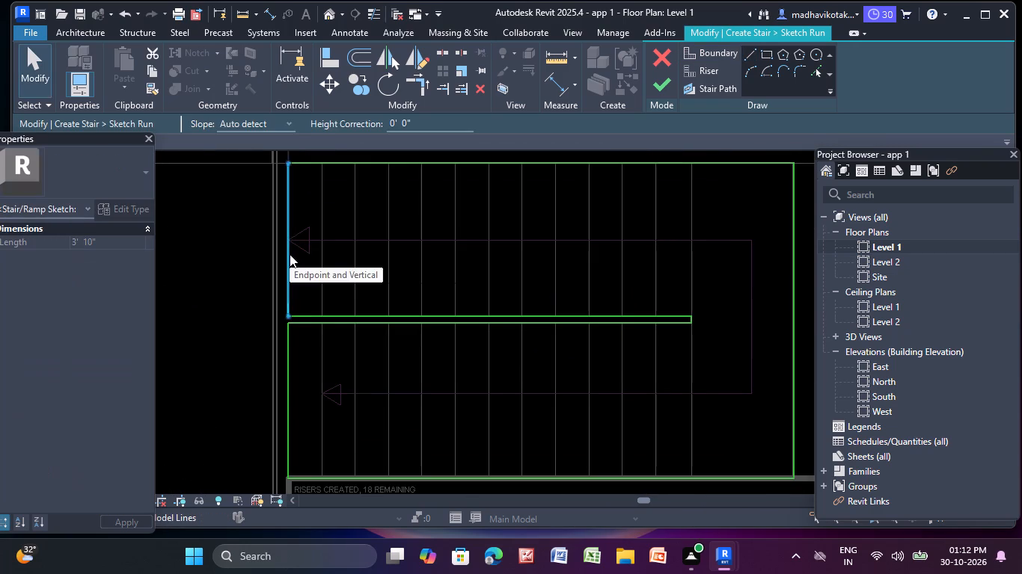
key(Delete)
click(287, 363)
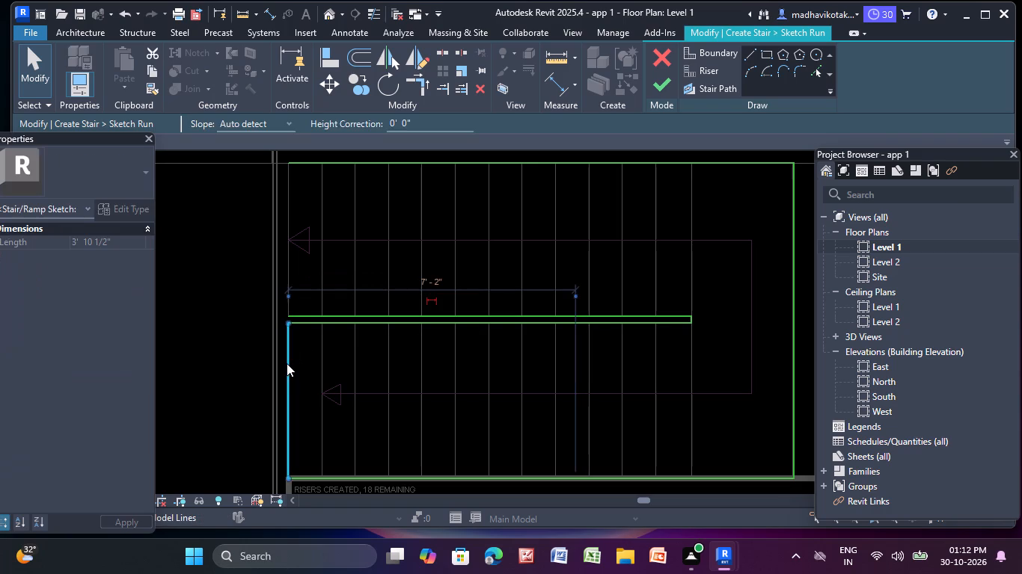
key(Delete)
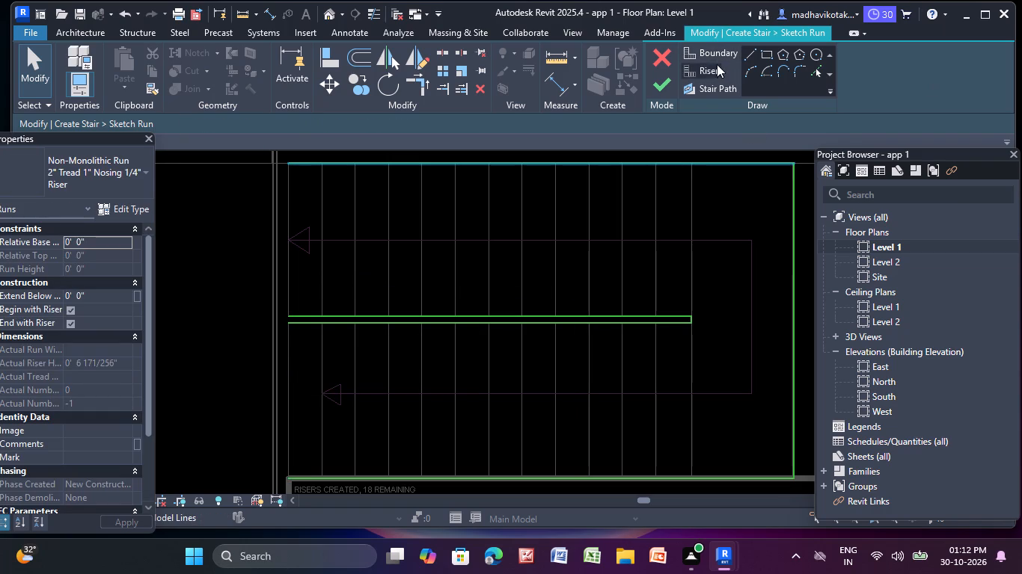
Draw the north flight's first three riser lines from the lobby end, each 3'-10" long and spaced 10" apart over the plan's tread lines.
click(715, 67)
click(752, 52)
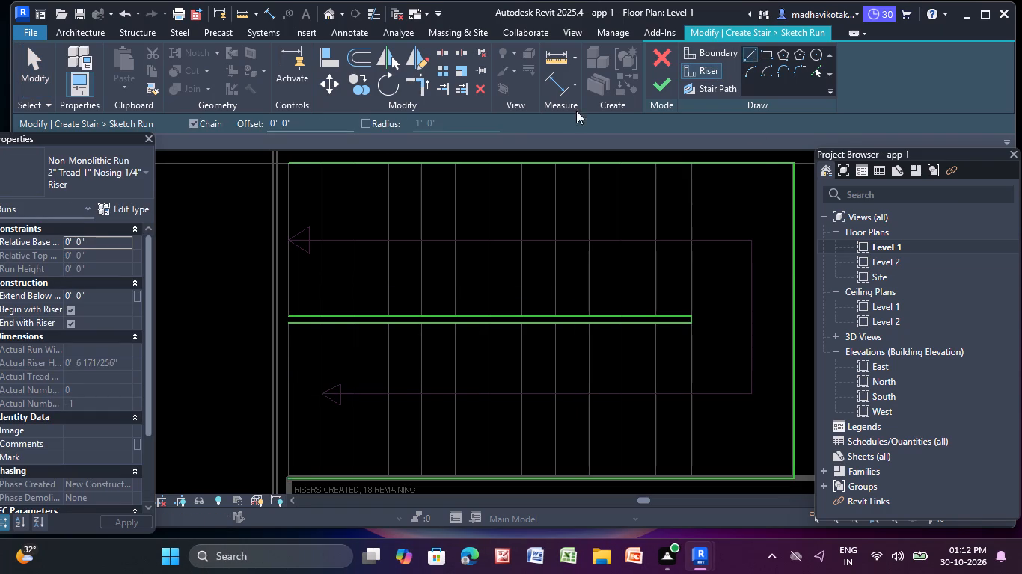
scroll(316, 155, up, 2)
middle_drag(325, 160, 546, 156)
scroll(517, 164, up, 2)
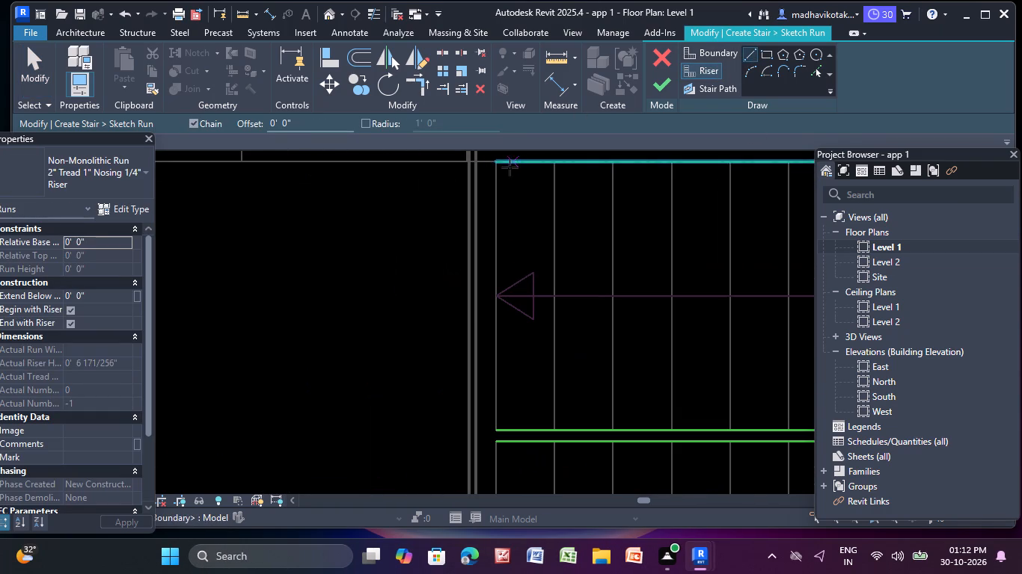
click(498, 163)
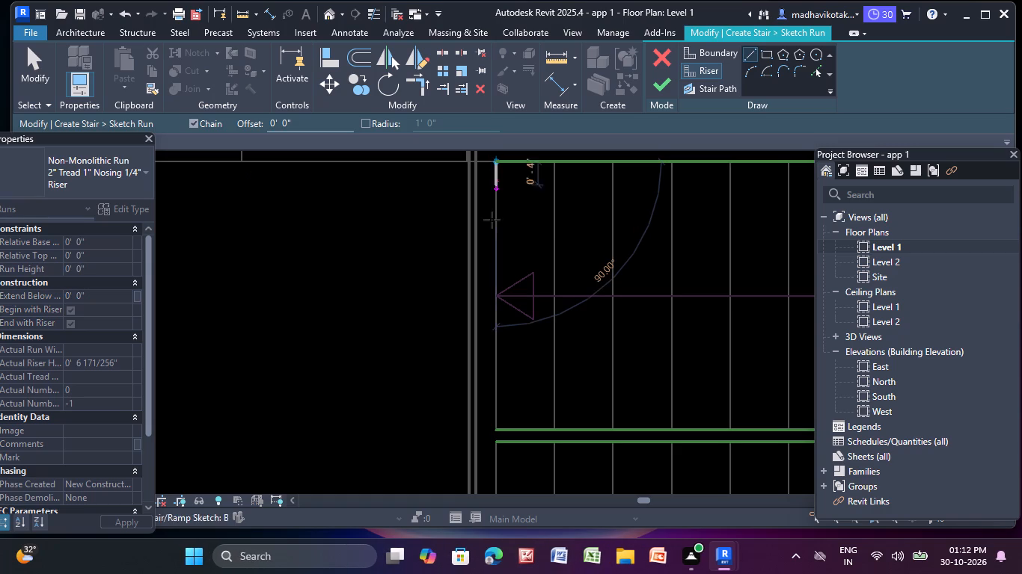
click(497, 430)
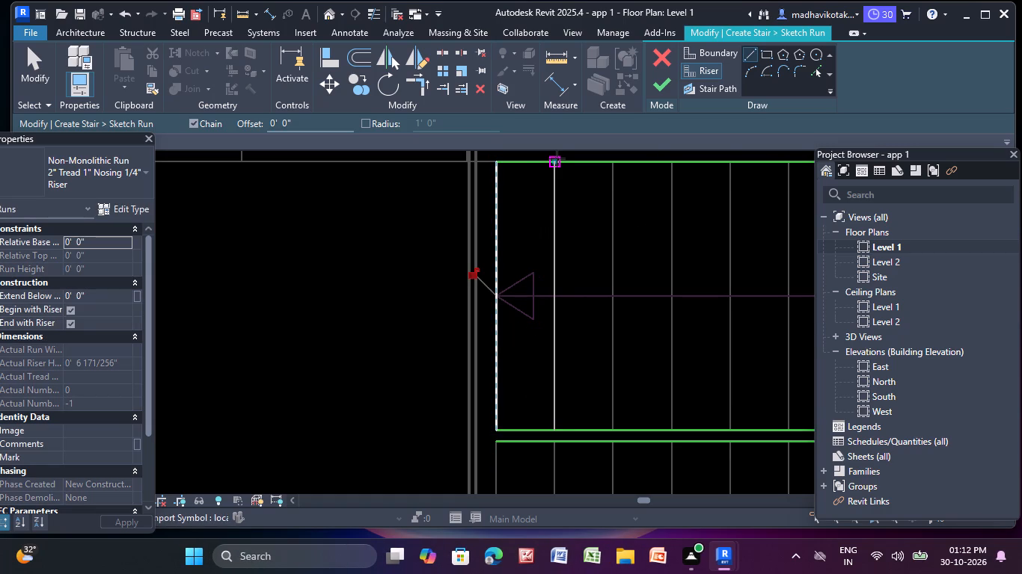
click(556, 160)
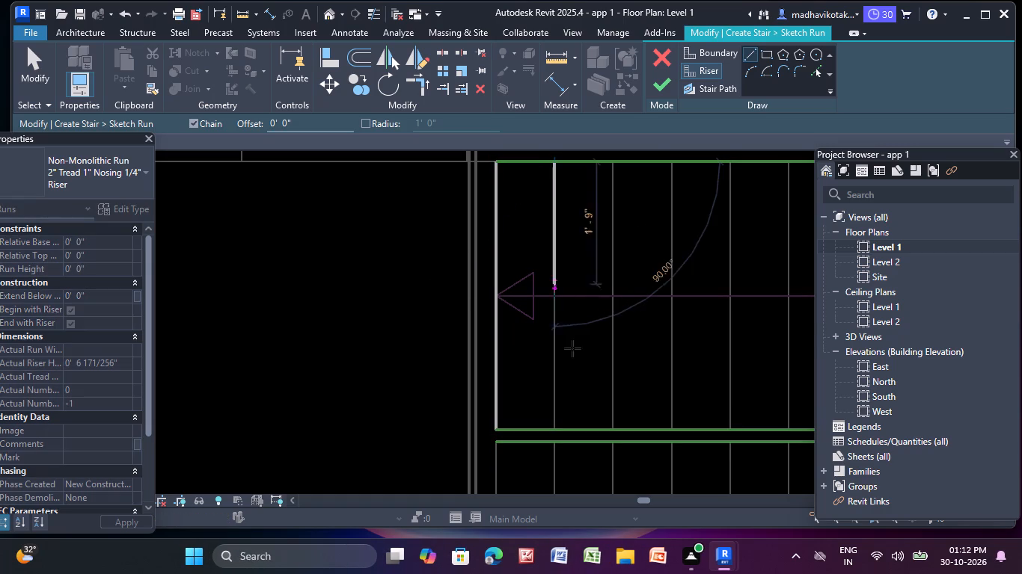
click(556, 430)
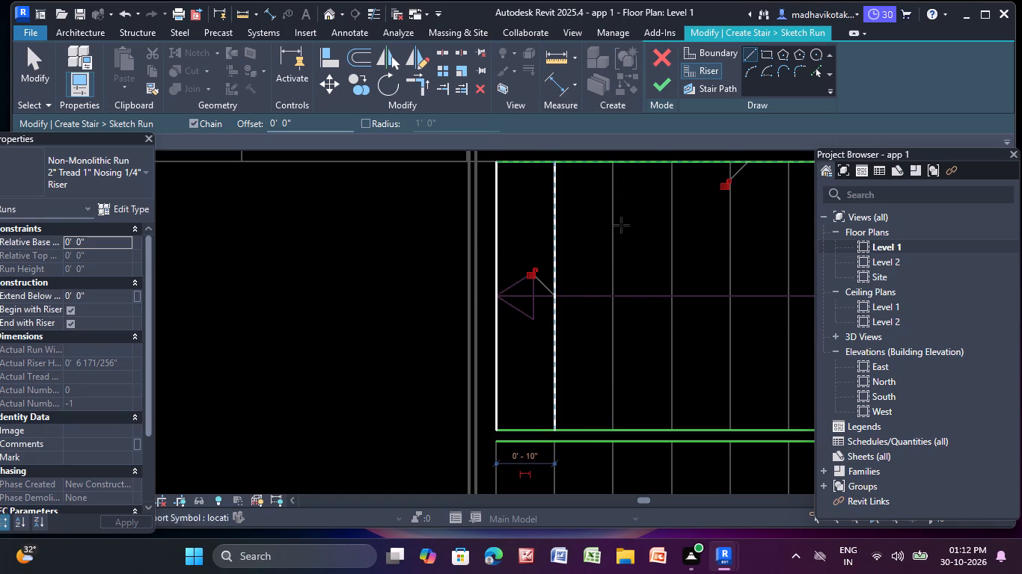
click(614, 158)
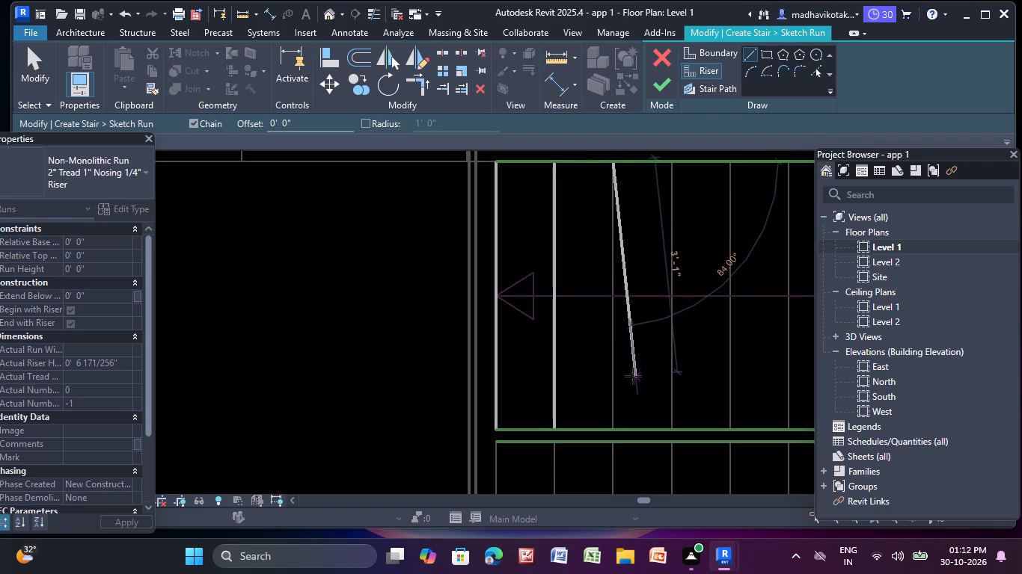
click(610, 429)
Draw the north flight's next six riser lines eastward at 10" spacing, from the outer boundary to the inner edge.
middle_drag(612, 393, 344, 397)
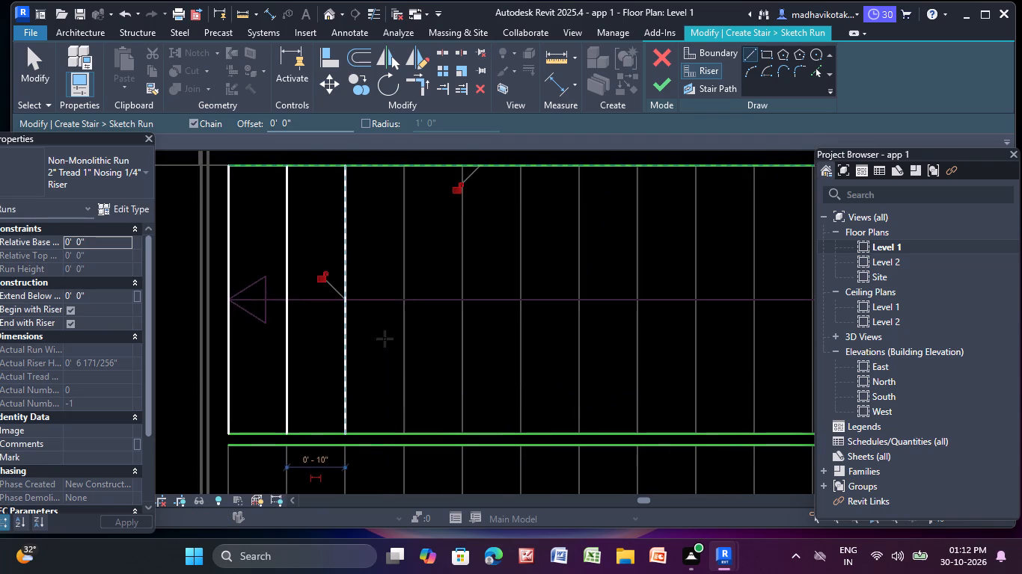
click(403, 161)
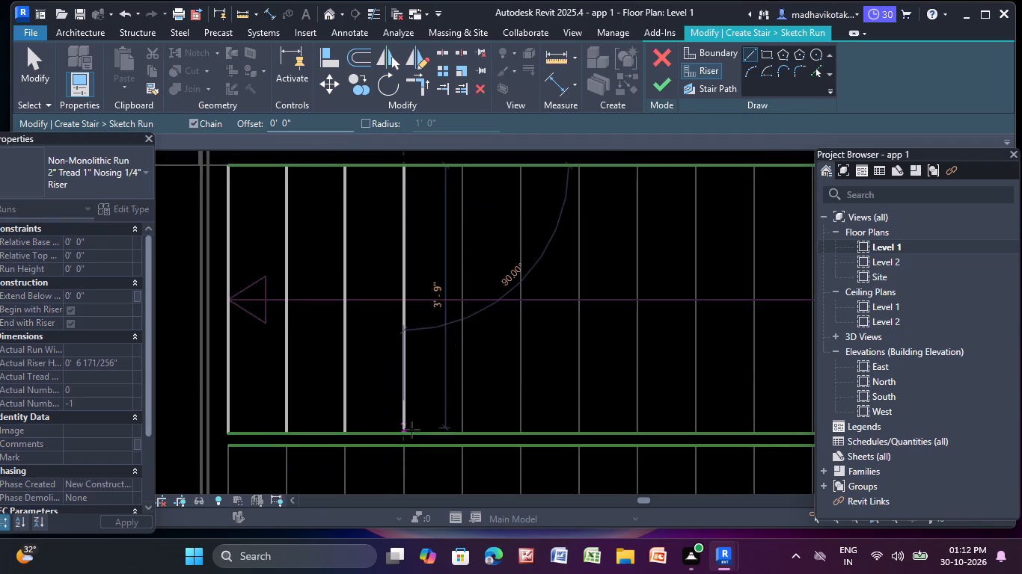
click(403, 438)
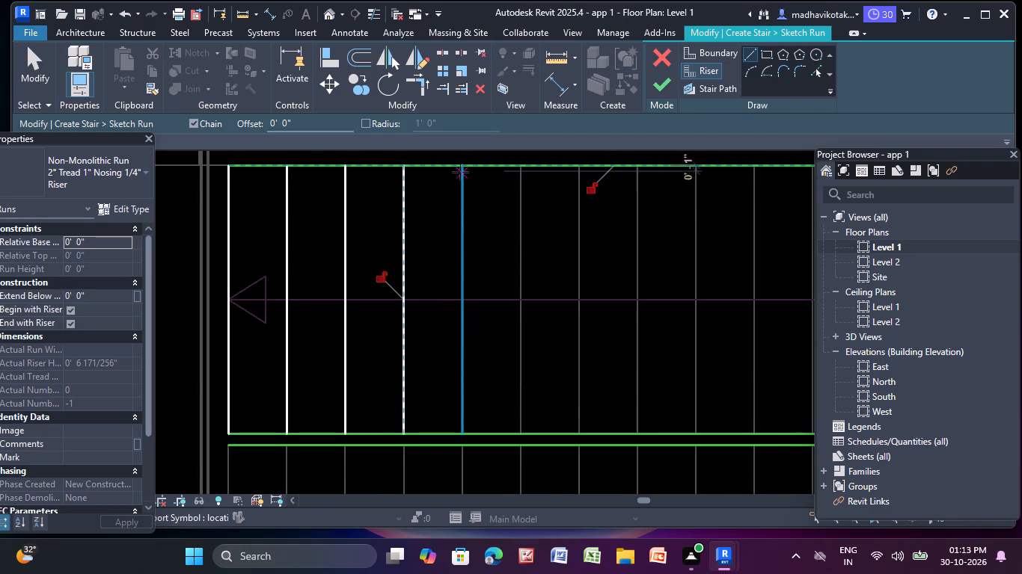
click(462, 161)
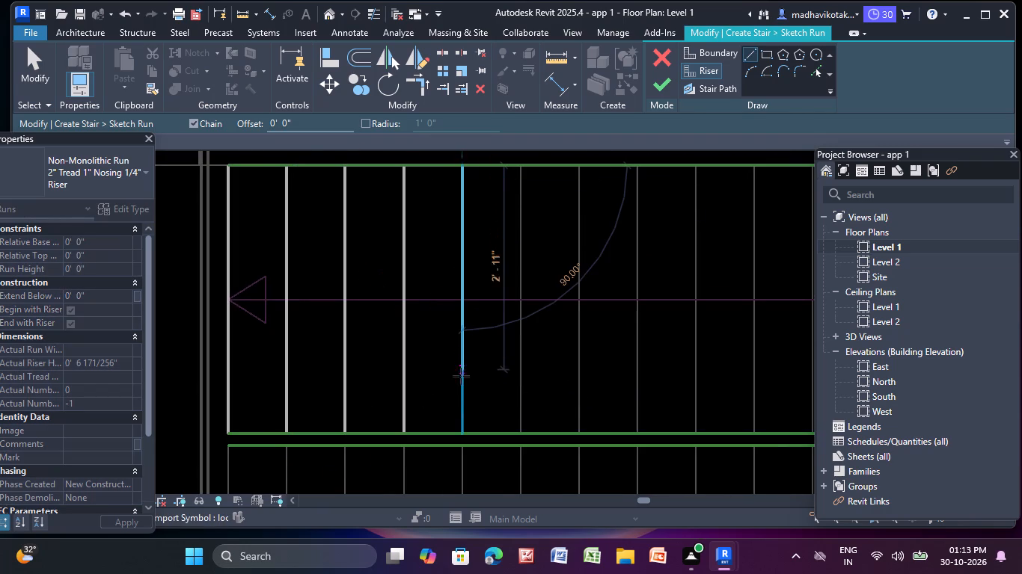
click(464, 432)
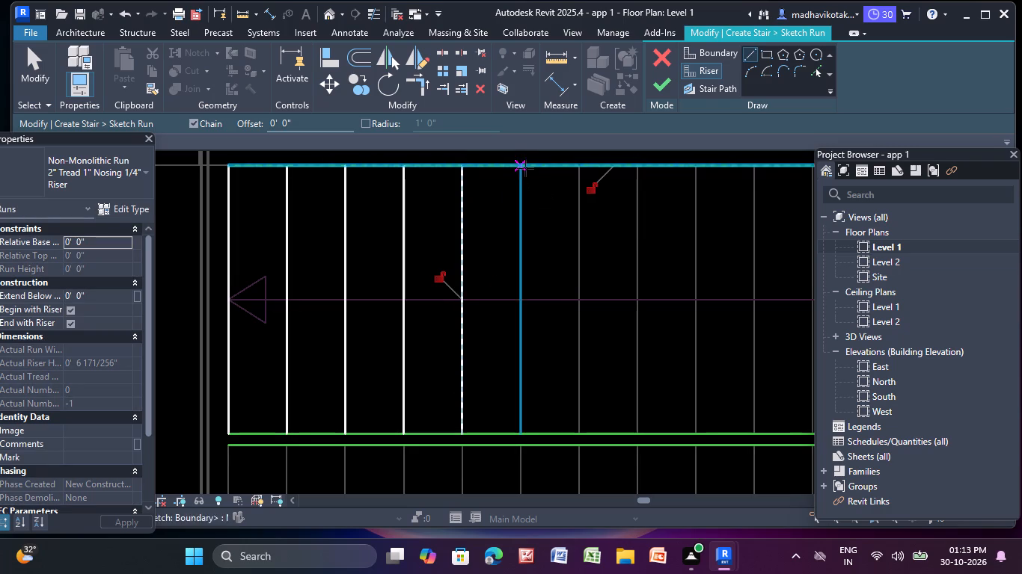
click(519, 162)
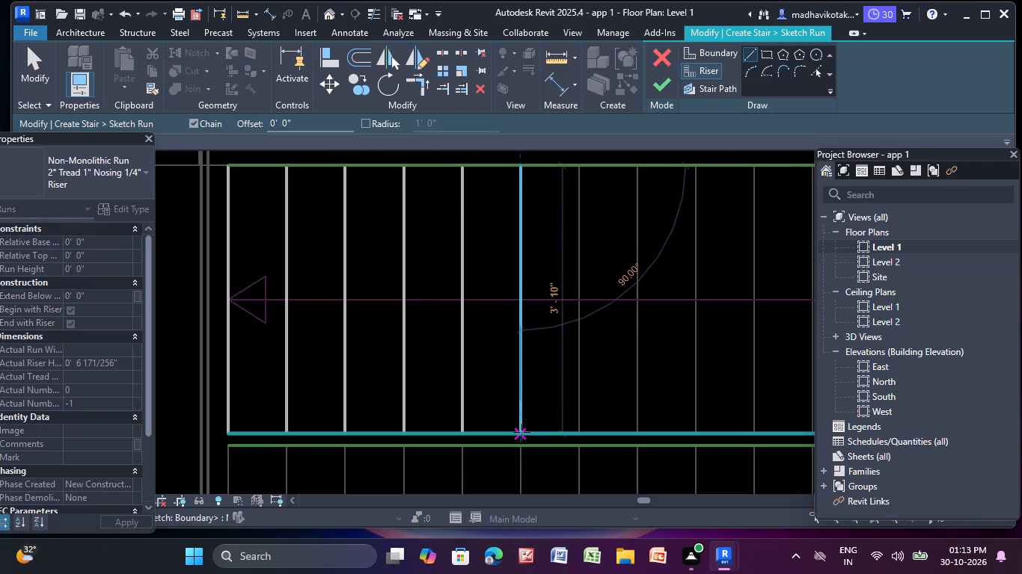
click(521, 433)
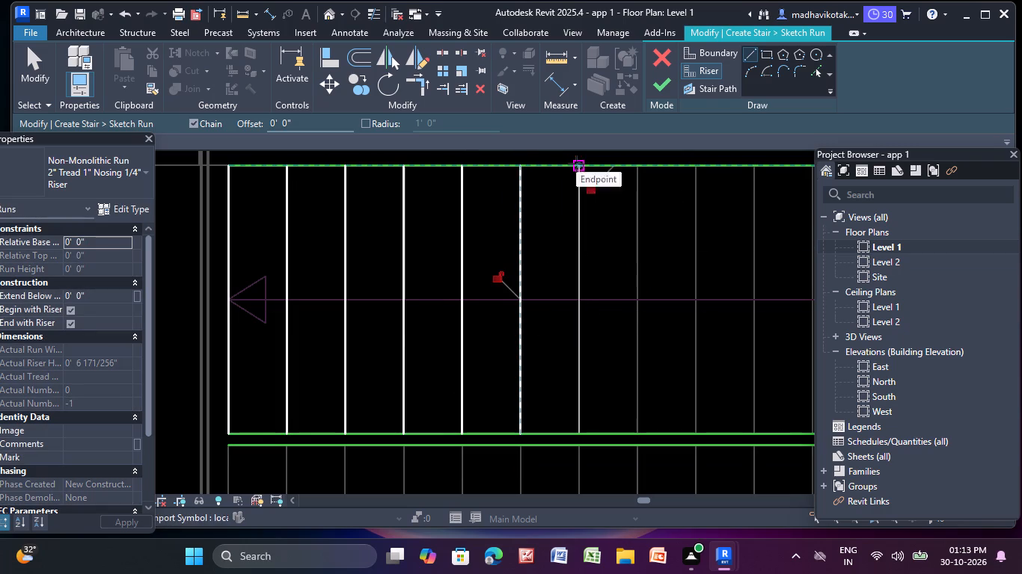
click(576, 164)
click(582, 439)
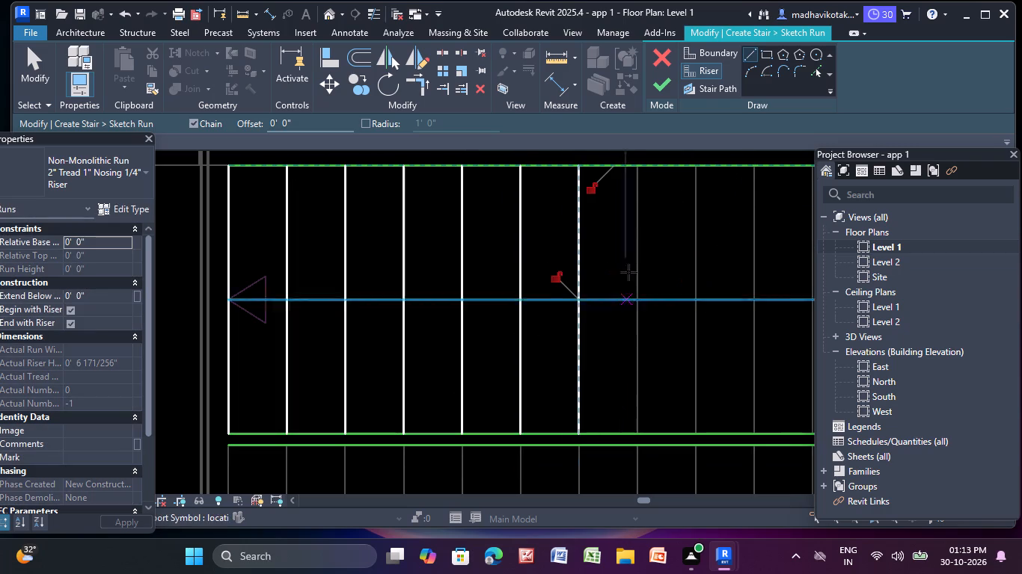
click(637, 164)
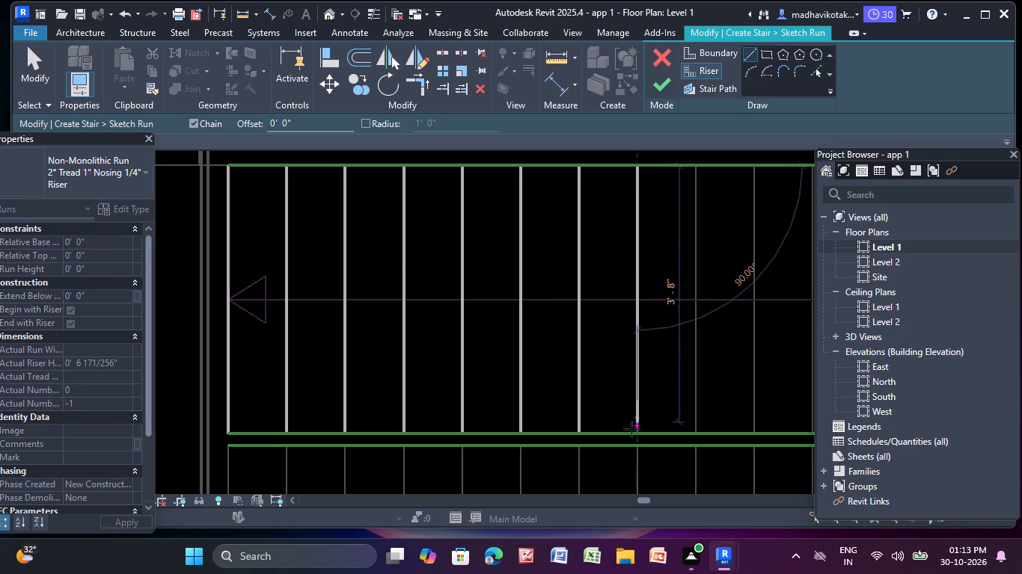
click(636, 436)
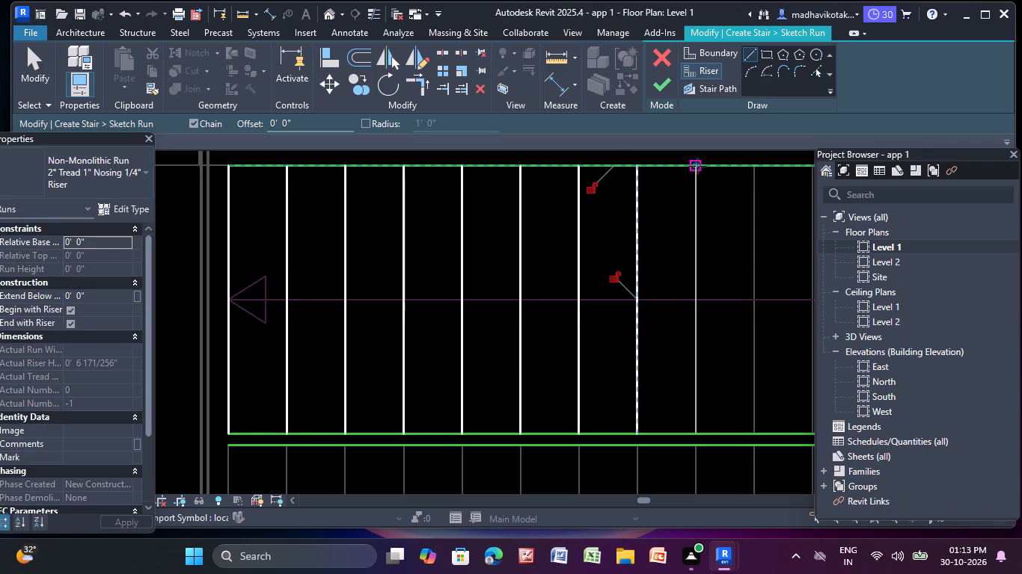
click(697, 166)
click(695, 434)
Draw the north flight's last four riser lines over the plan's treads, ending at the landing where the inner boundary edge stops.
scroll(719, 364, down, 1)
middle_drag(719, 364, 587, 367)
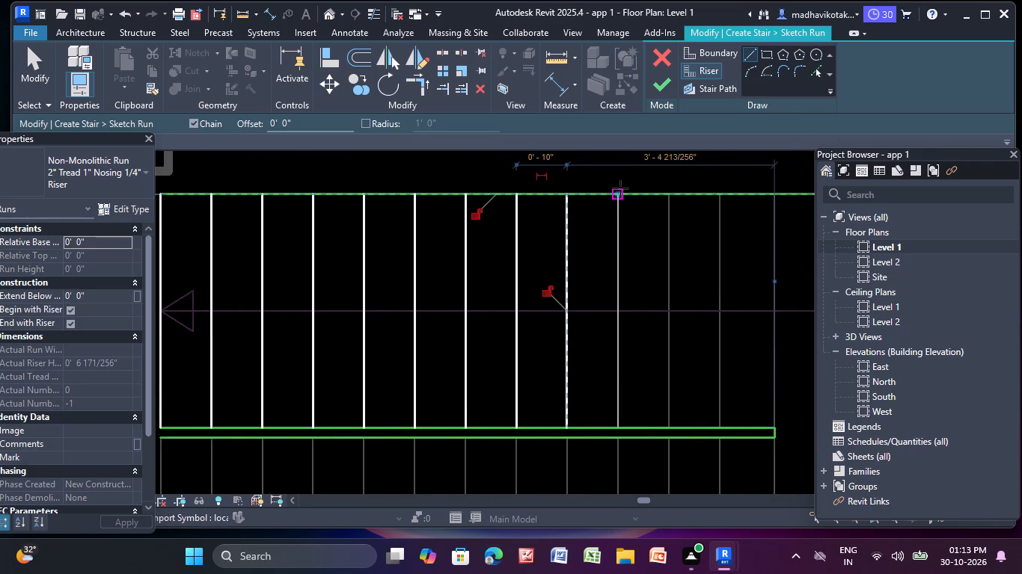
click(620, 188)
click(618, 428)
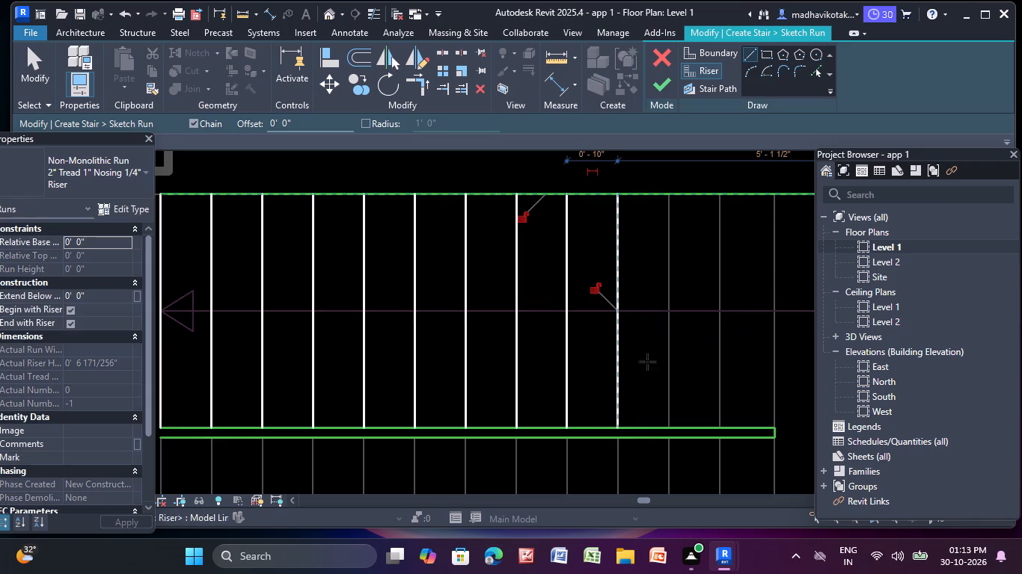
click(669, 194)
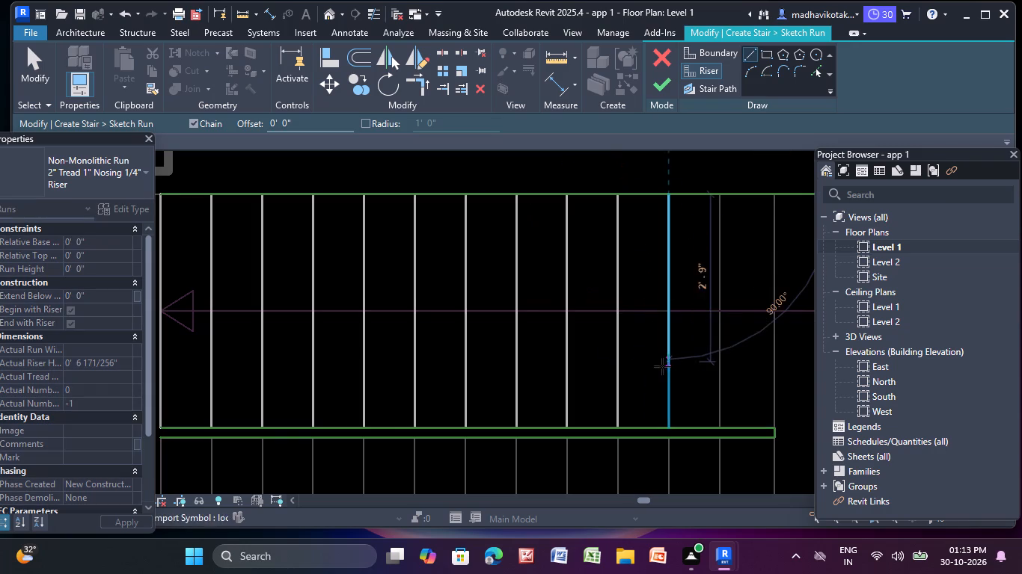
click(671, 427)
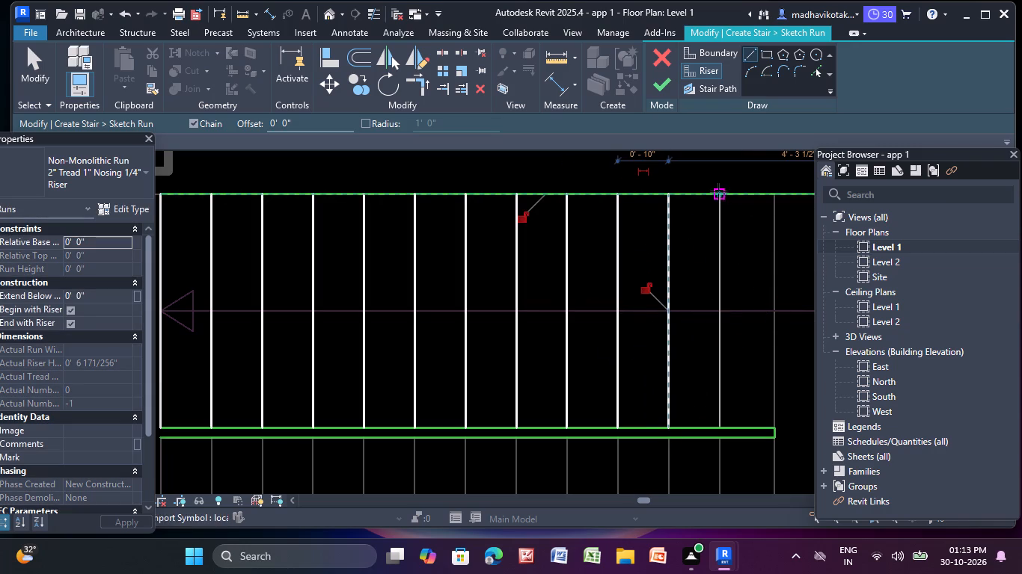
click(718, 191)
click(721, 427)
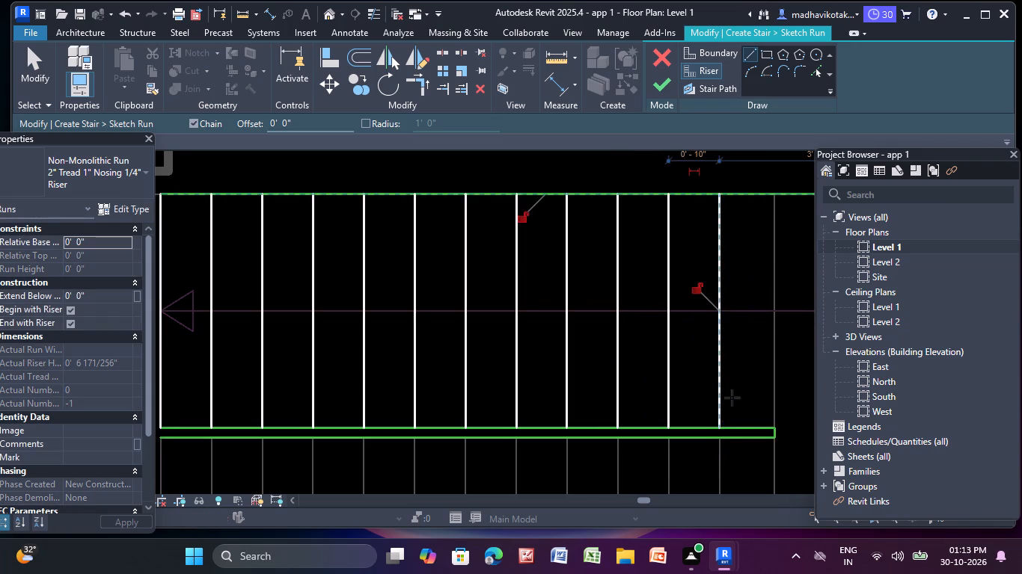
middle_drag(736, 389, 615, 359)
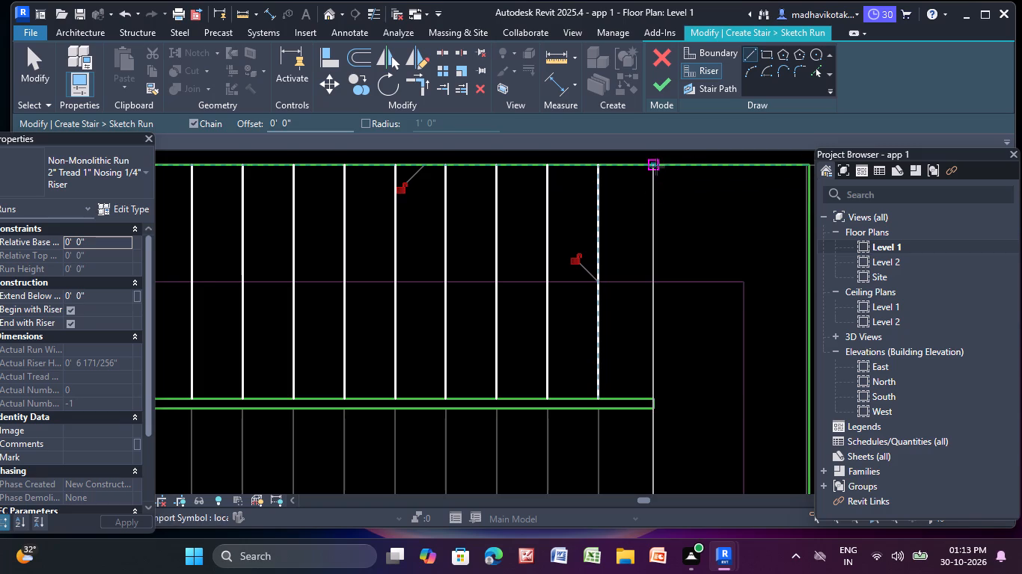
click(656, 167)
click(652, 398)
Draw the south flight's first two riser lines from the lobby end, 10" apart, between its inner edge and the lift-side wall.
scroll(674, 367, down, 3)
middle_drag(675, 357, 673, 333)
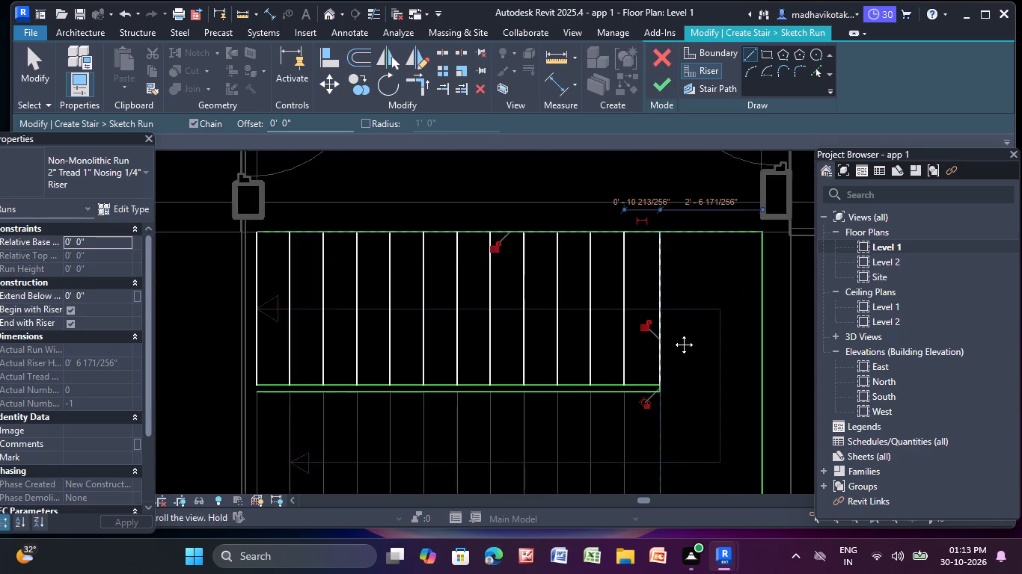
middle_drag(673, 333, 694, 223)
scroll(275, 259, up, 4)
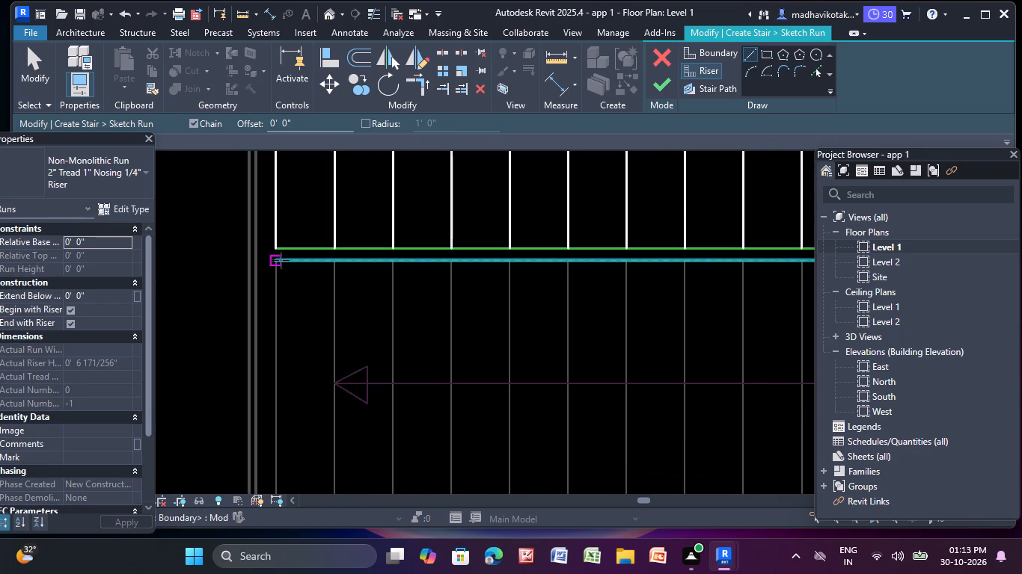
click(274, 261)
middle_drag(287, 395, 294, 206)
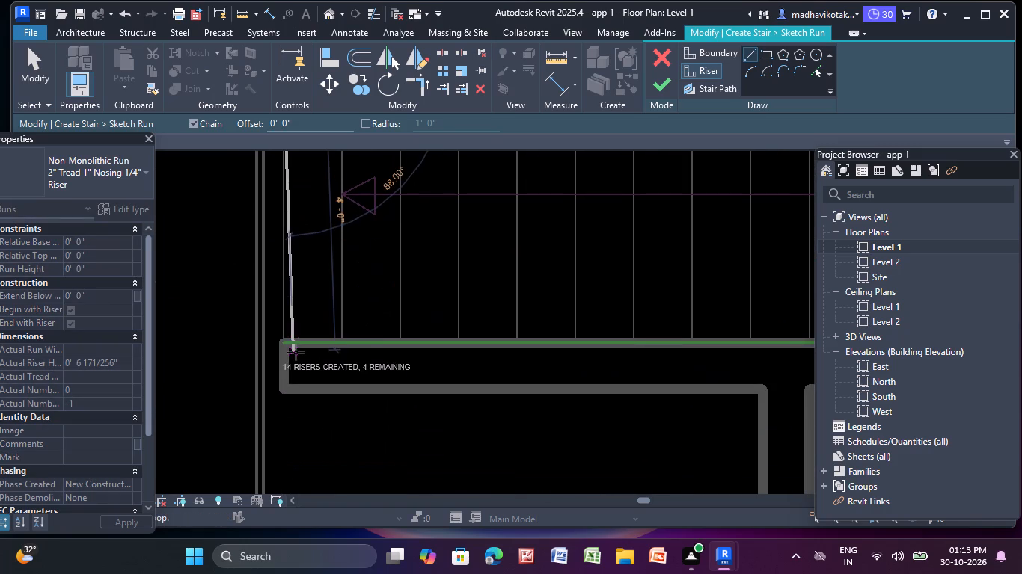
click(282, 337)
scroll(295, 318, down, 2)
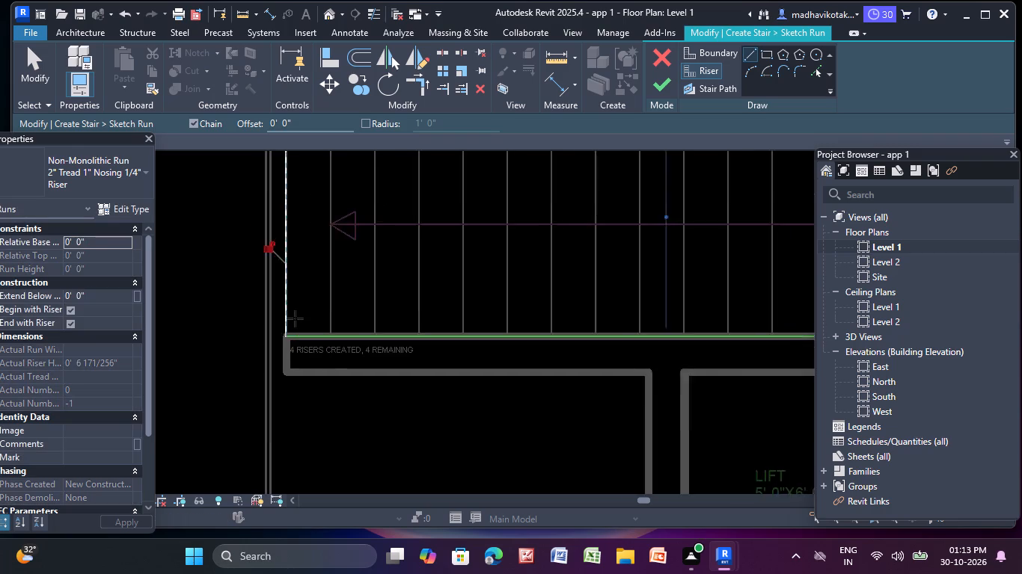
middle_drag(295, 318, 251, 458)
click(287, 270)
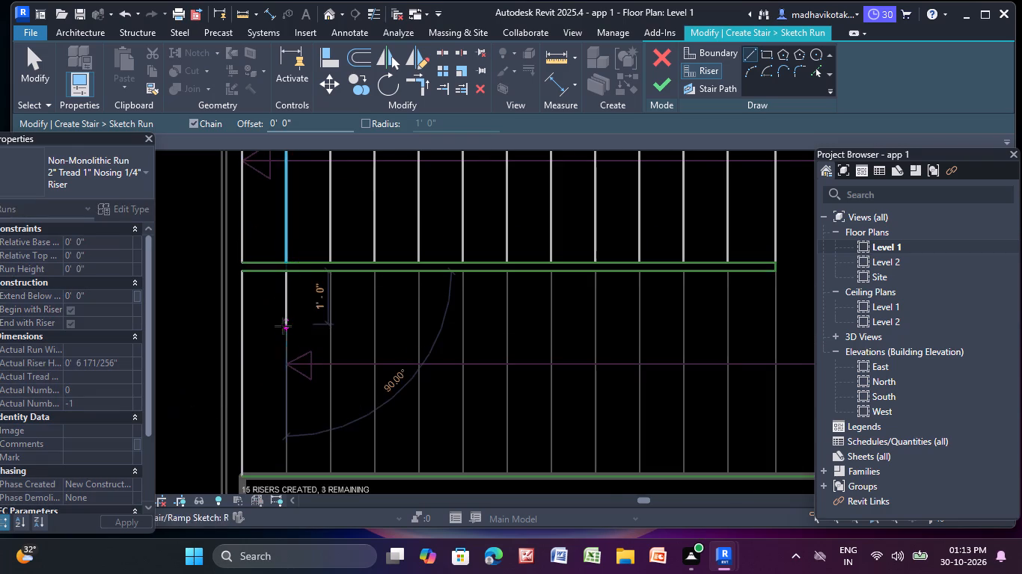
middle_drag(284, 327, 296, 259)
click(300, 407)
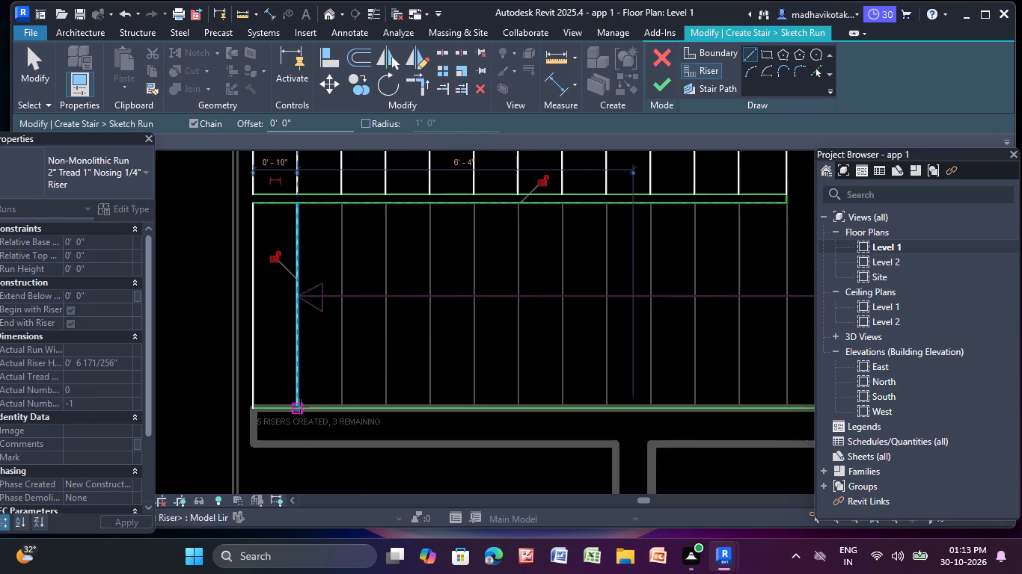
Draw the south flight's third to sixth riser lines over the plan's treads, 10" apart, from inner edge to lift-side wall.
click(340, 206)
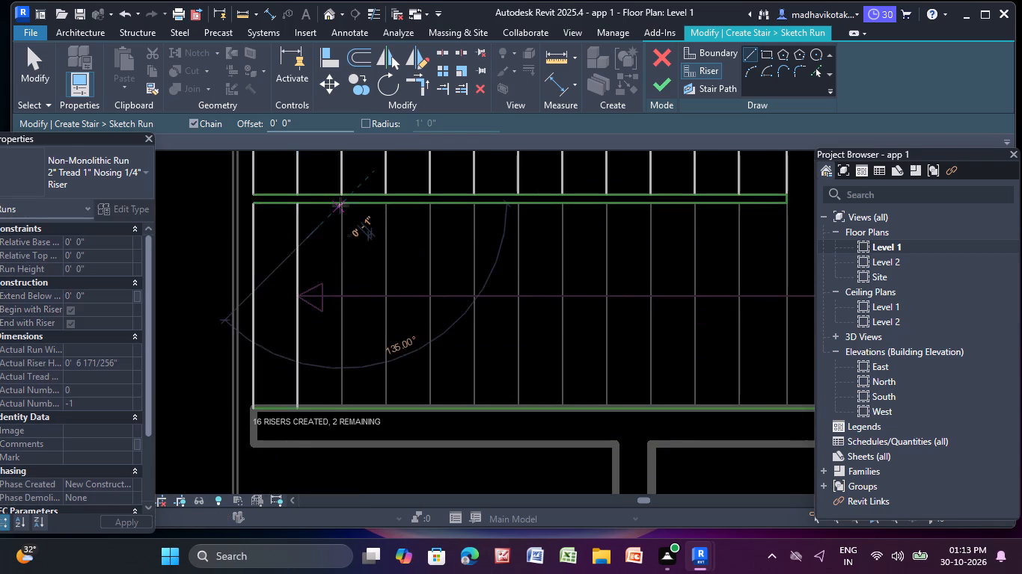
click(340, 407)
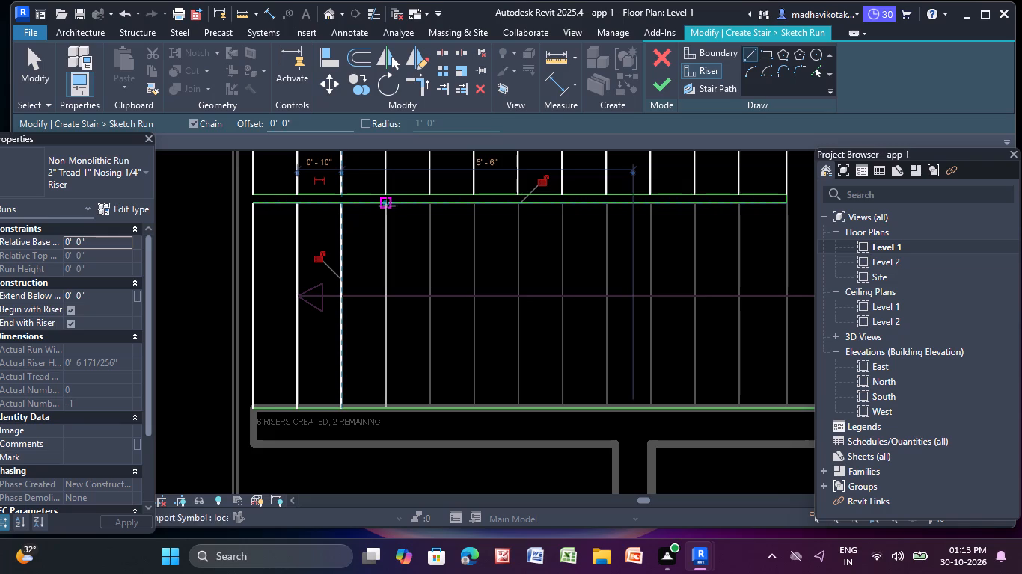
click(385, 203)
click(389, 410)
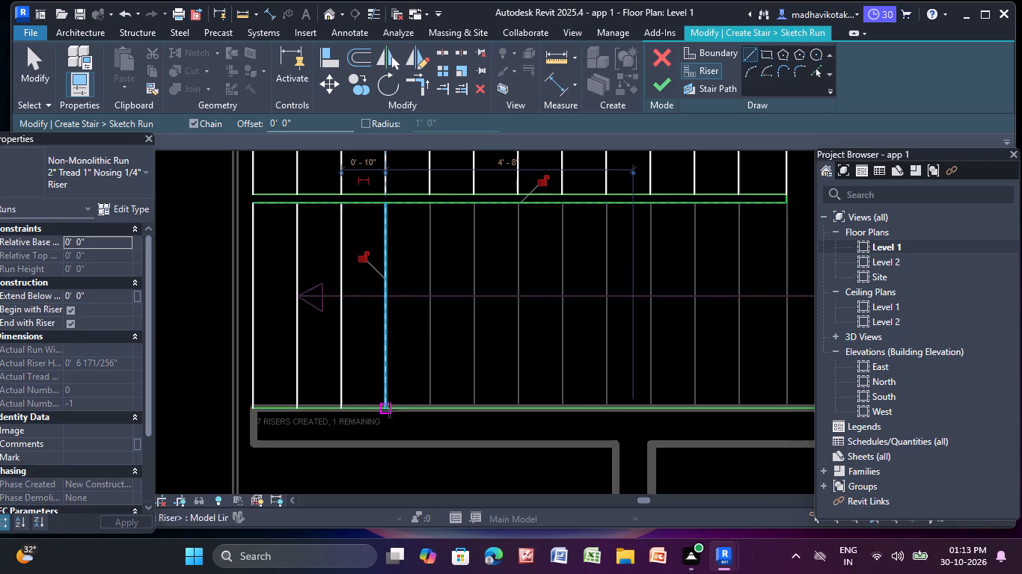
click(429, 207)
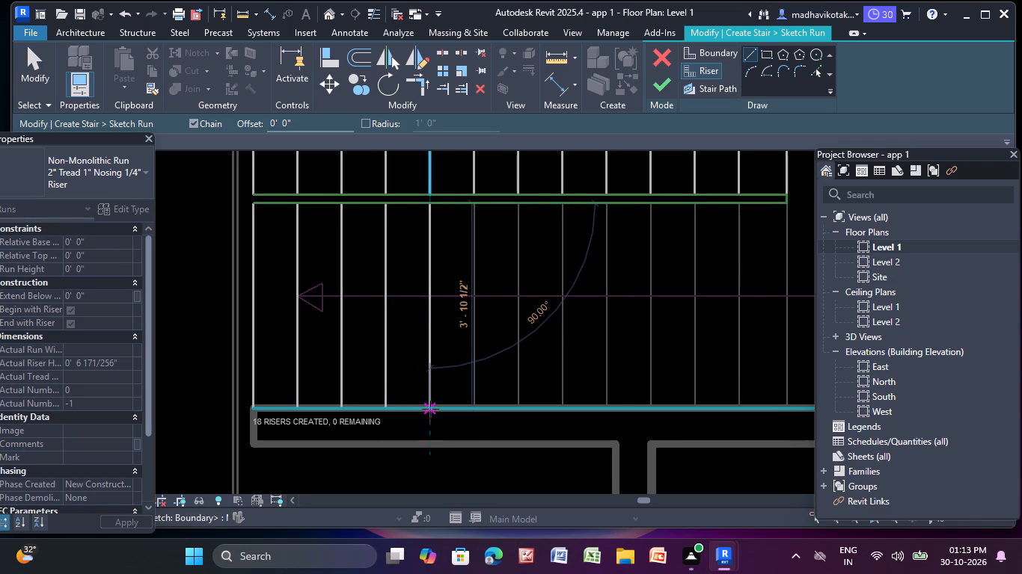
click(430, 407)
click(475, 203)
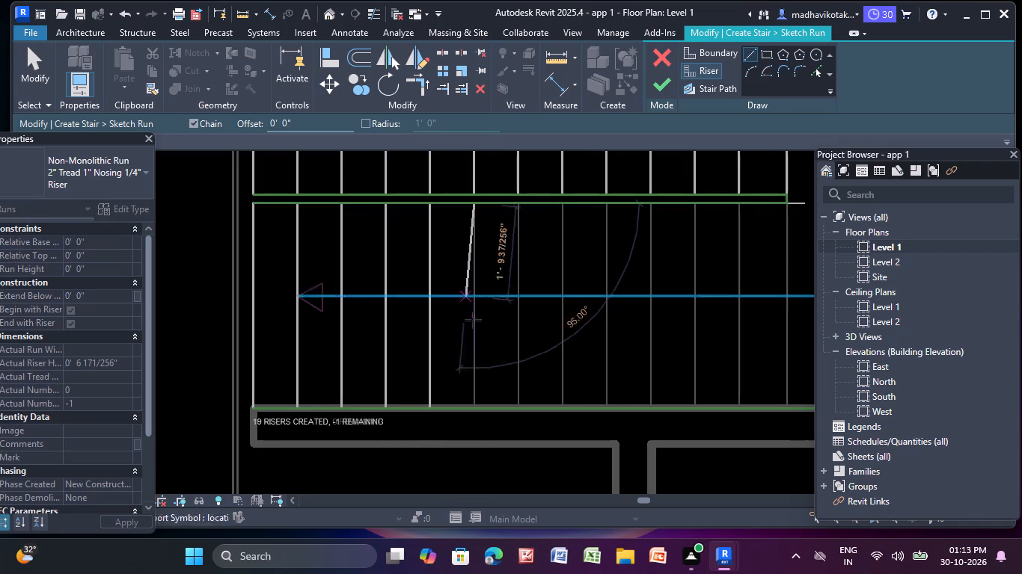
click(480, 404)
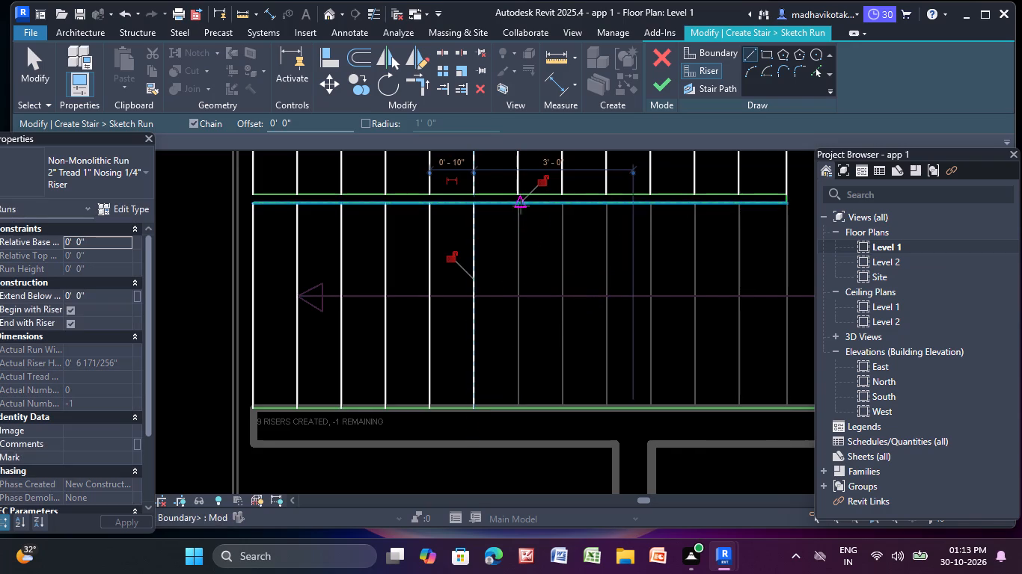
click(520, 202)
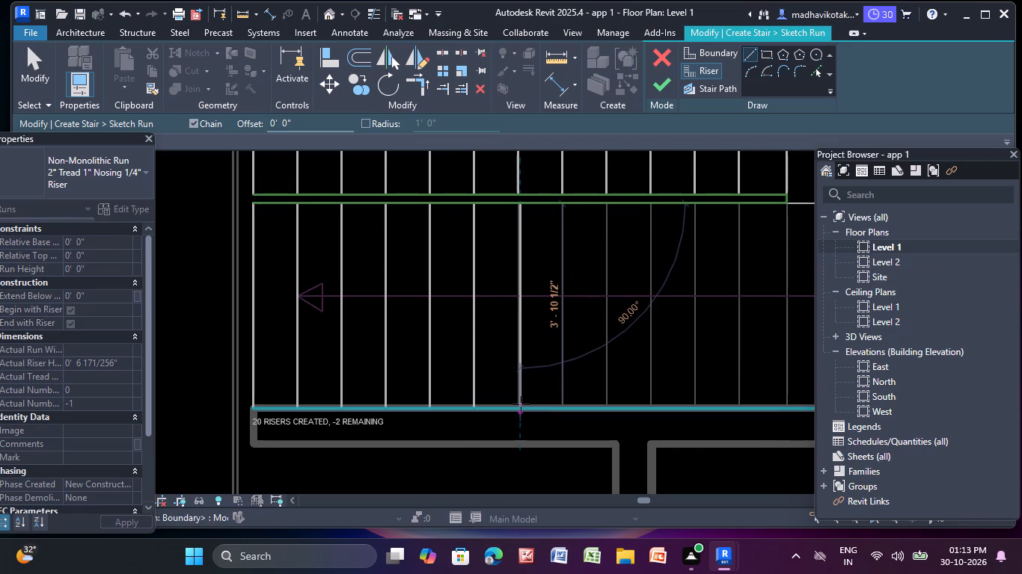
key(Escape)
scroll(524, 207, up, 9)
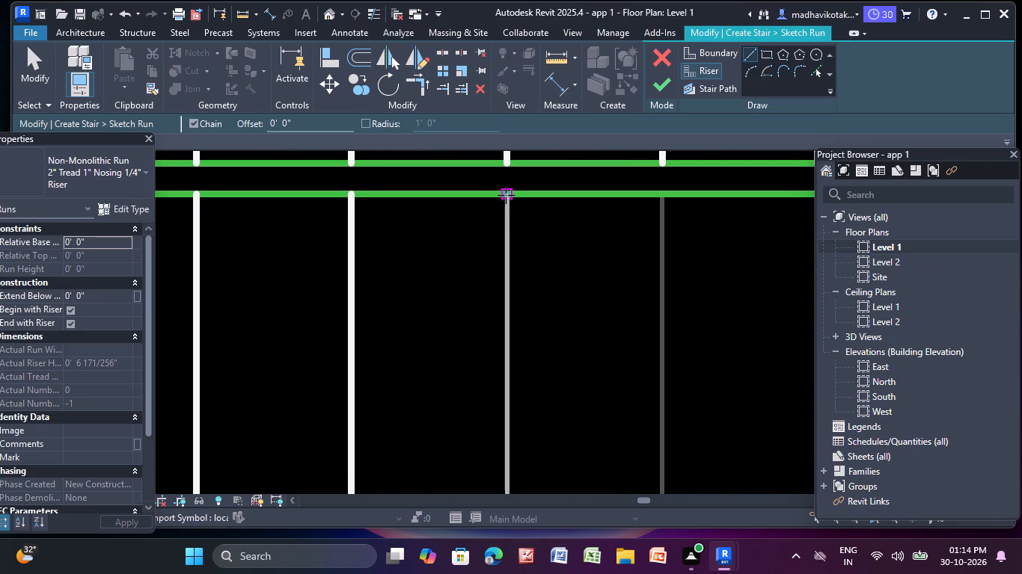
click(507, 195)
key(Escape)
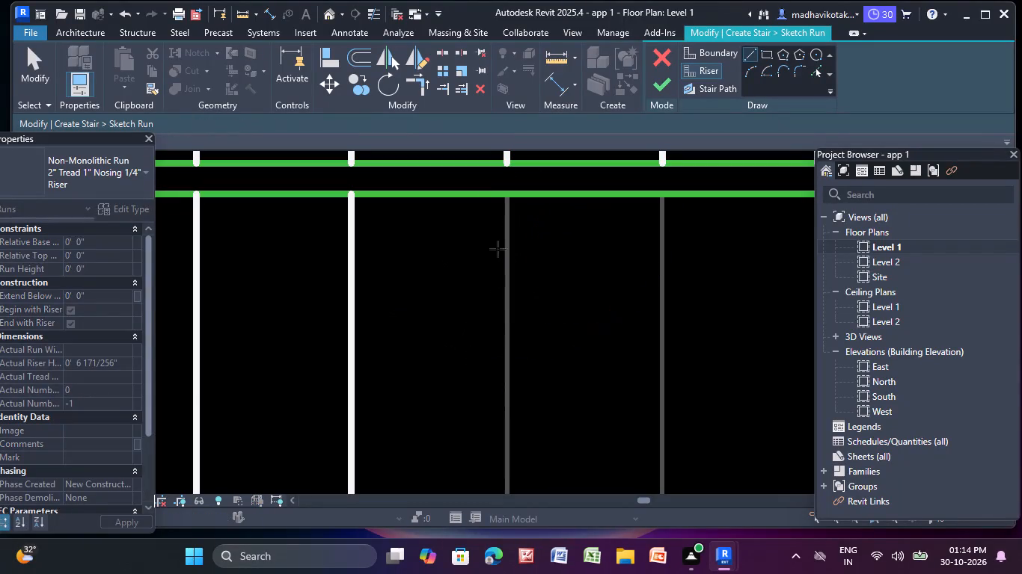
Draw the south flight's seventh and eighth riser lines, each 3'-10 1/2" long and 10" apart, over the plan's treads.
scroll(497, 191, up, 9)
click(514, 170)
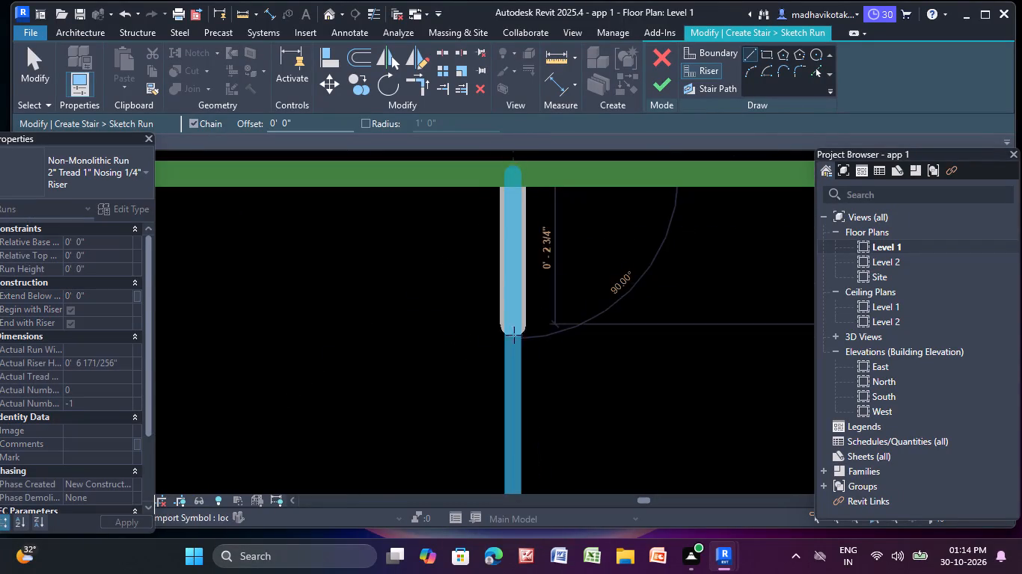
scroll(512, 345, down, 12)
middle_drag(516, 336, 454, 147)
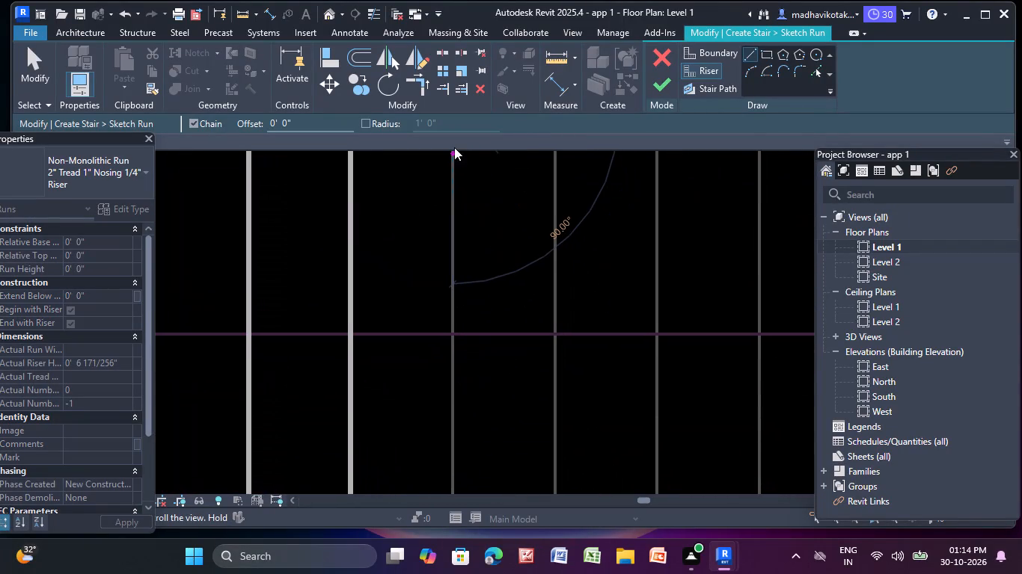
scroll(460, 309, down, 5)
middle_drag(459, 326, 450, 235)
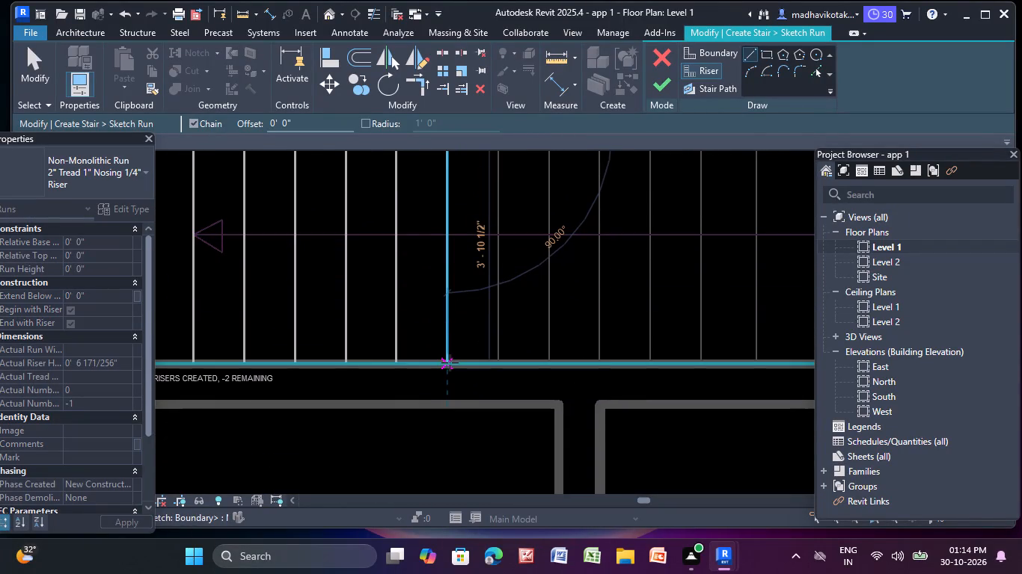
click(450, 362)
scroll(476, 330, down, 3)
middle_drag(476, 330, 422, 426)
scroll(445, 346, up, 3)
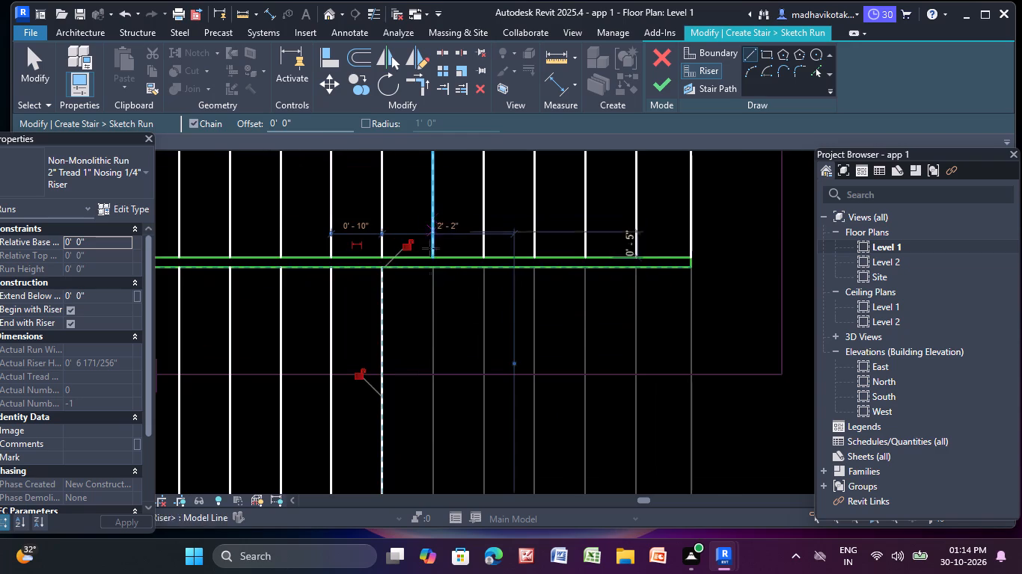
scroll(430, 283, up, 9)
click(436, 231)
scroll(391, 425, down, 2)
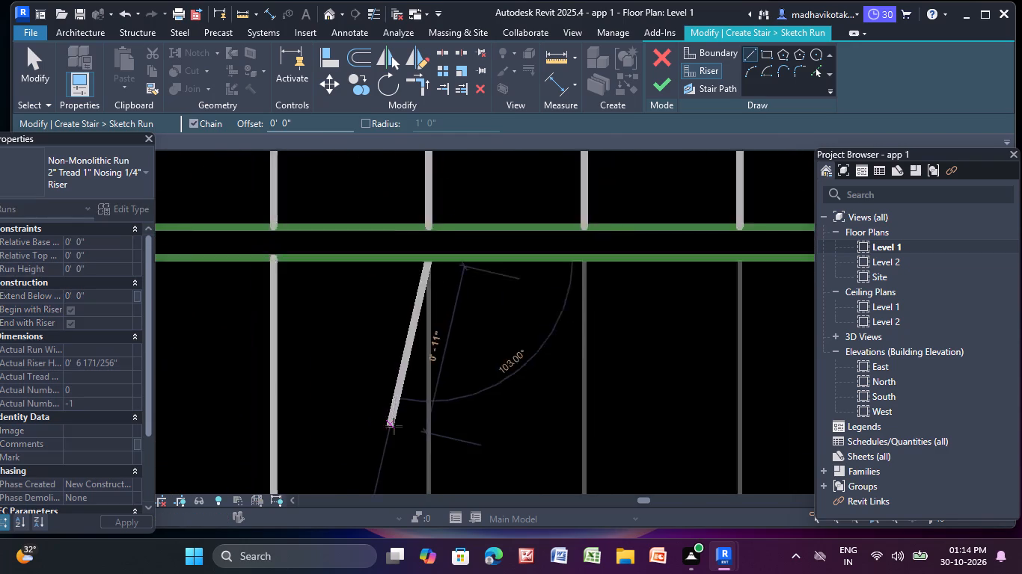
scroll(394, 426, down, 1)
middle_drag(394, 422, 370, 136)
scroll(411, 358, down, 3)
middle_drag(412, 370, 419, 122)
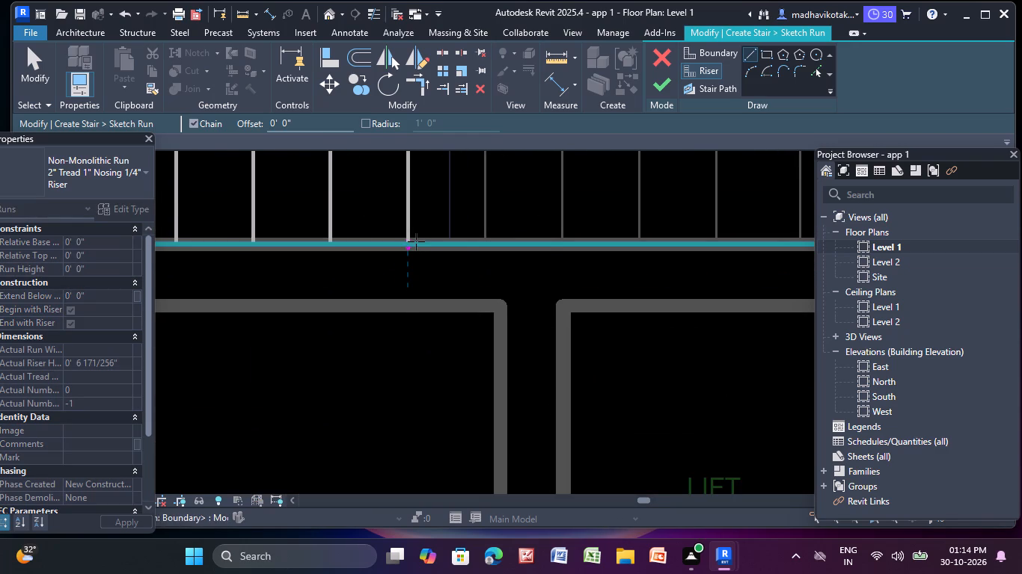
click(411, 244)
Draw the south flight's ninth and tenth riser lines at 10" spacing, from the inner edge to the lift-side boundary.
scroll(420, 238, down, 4)
middle_drag(422, 237, 341, 460)
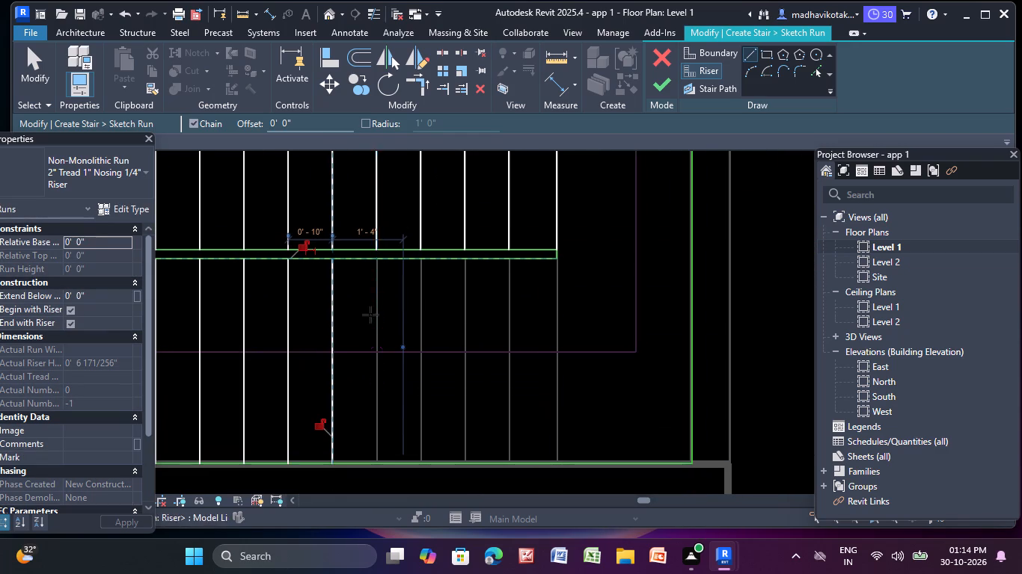
click(376, 259)
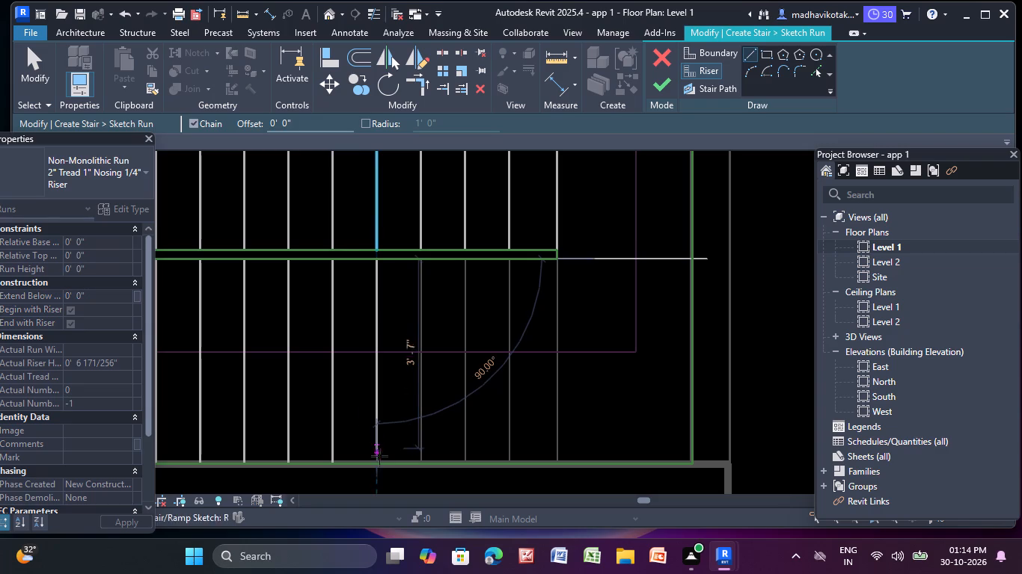
click(377, 468)
scroll(421, 264, up, 4)
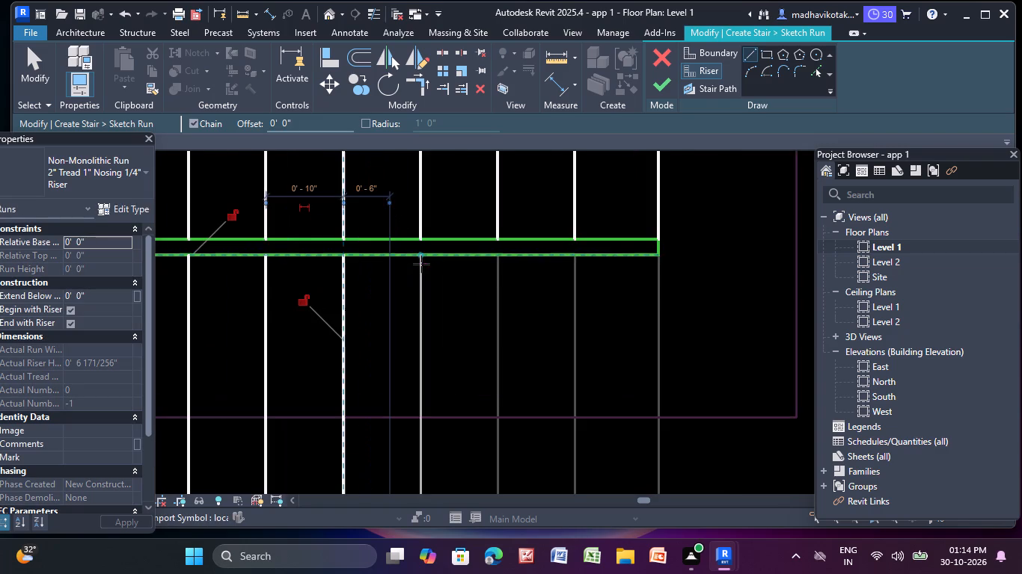
click(421, 251)
scroll(447, 394, down, 3)
middle_drag(445, 402, 397, 249)
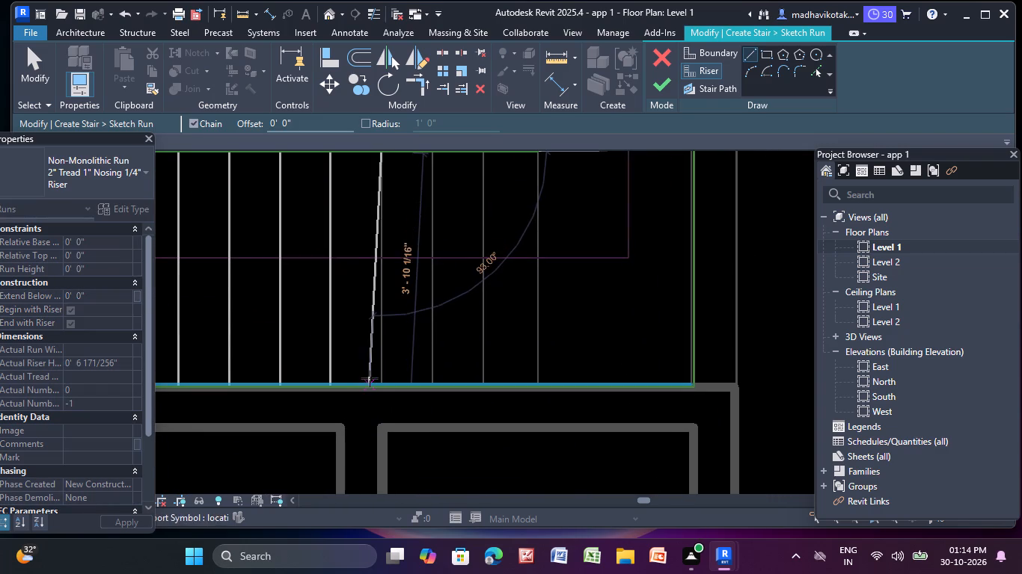
scroll(383, 380, up, 6)
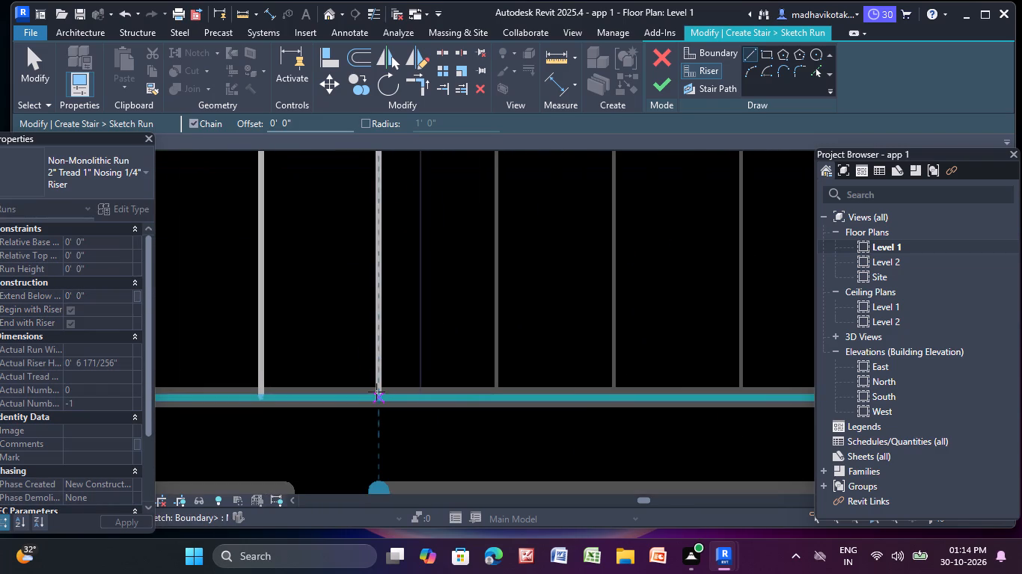
click(382, 394)
Draw the south flight's eleventh and twelfth riser lines, each 3'-10 1/2" long and 10" apart, over the plan's treads.
scroll(423, 312, down, 5)
middle_drag(423, 312, 338, 422)
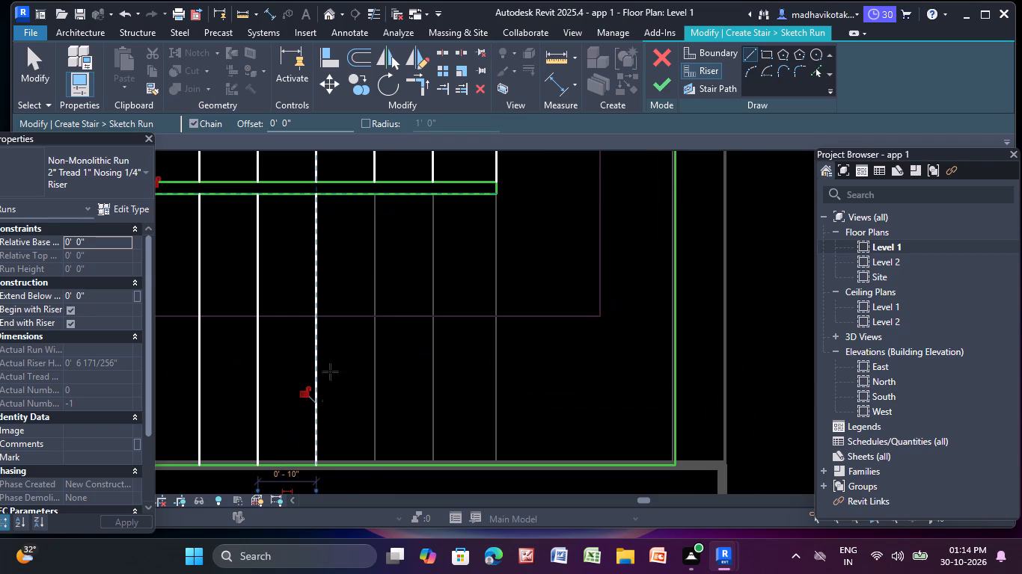
scroll(381, 206, up, 3)
click(374, 187)
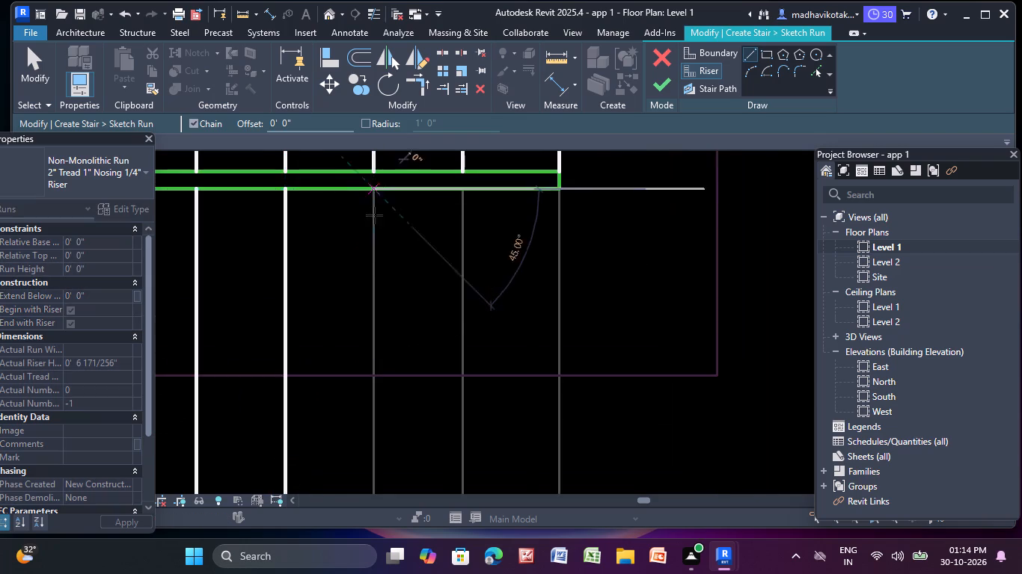
scroll(391, 406, down, 4)
middle_drag(389, 408, 405, 266)
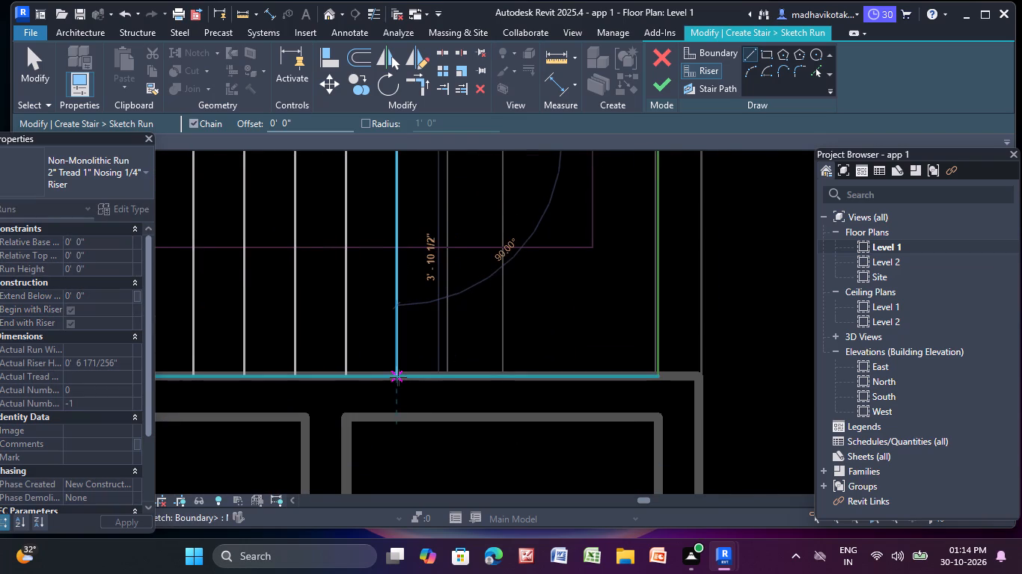
click(400, 377)
scroll(463, 271, down, 3)
middle_drag(463, 271, 421, 368)
scroll(426, 286, up, 6)
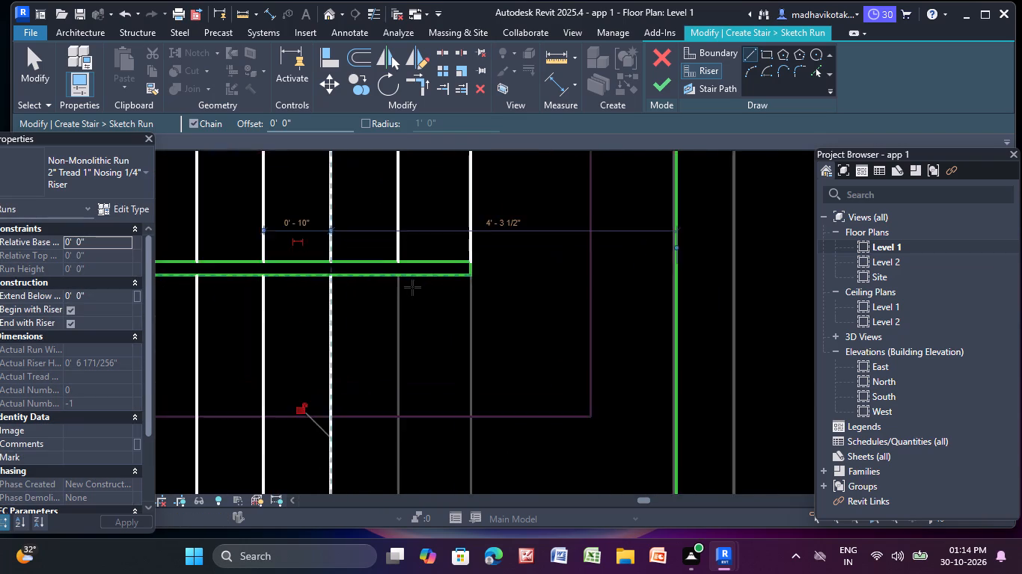
click(395, 272)
scroll(375, 378, down, 3)
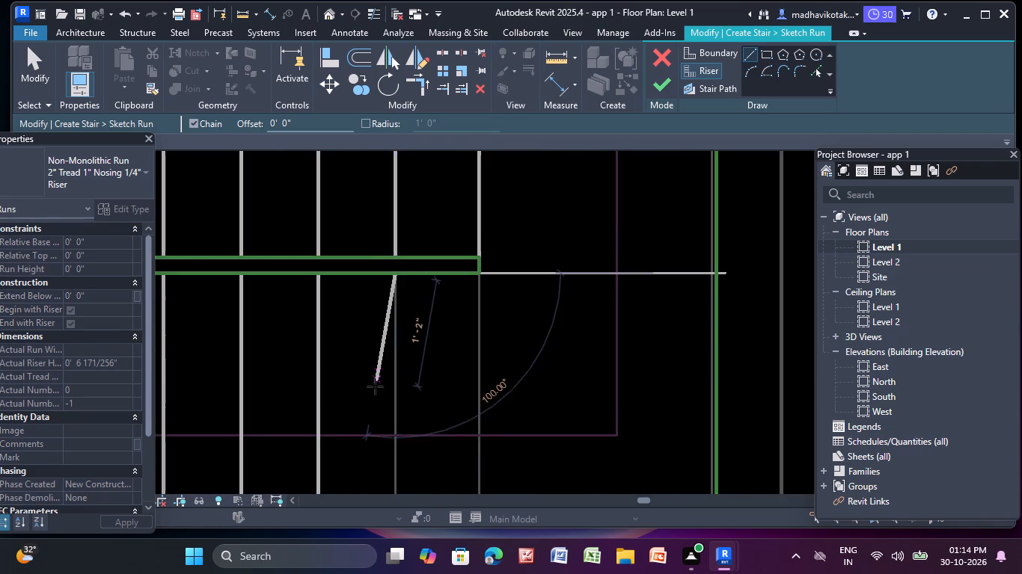
middle_drag(375, 386, 361, 186)
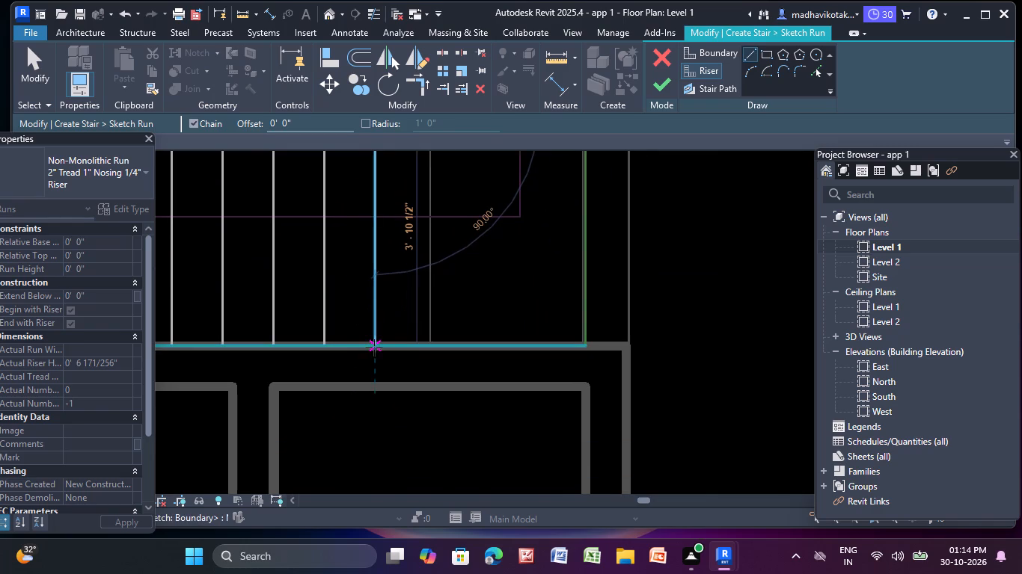
click(376, 348)
Draw the south flight's last riser line at the landing, from the end of the inner boundary edge to the lift-side boundary.
scroll(423, 258, down, 4)
middle_drag(424, 257, 385, 355)
scroll(390, 284, up, 10)
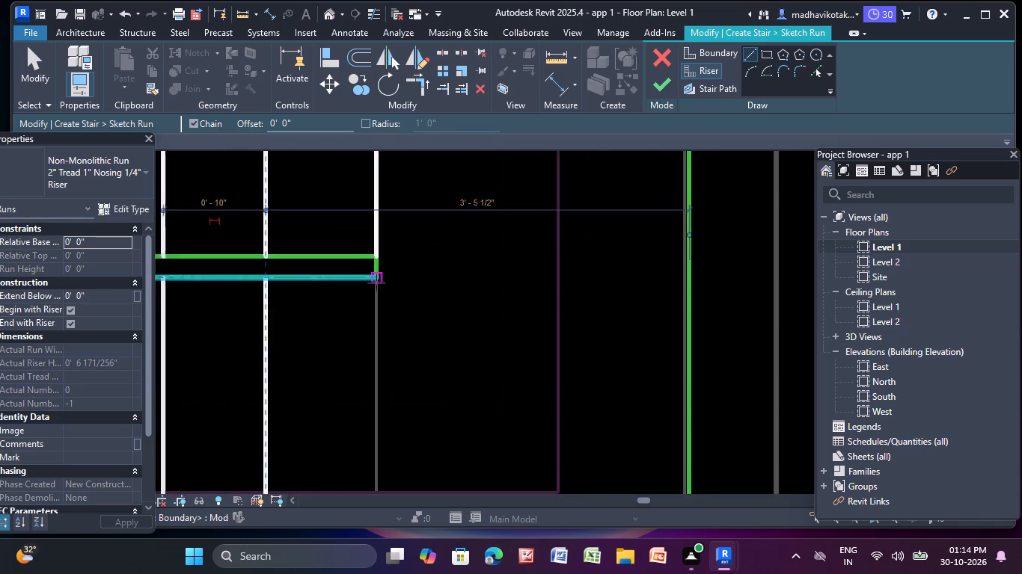
scroll(376, 283, up, 3)
click(375, 272)
scroll(405, 355, down, 5)
middle_drag(406, 366, 419, 123)
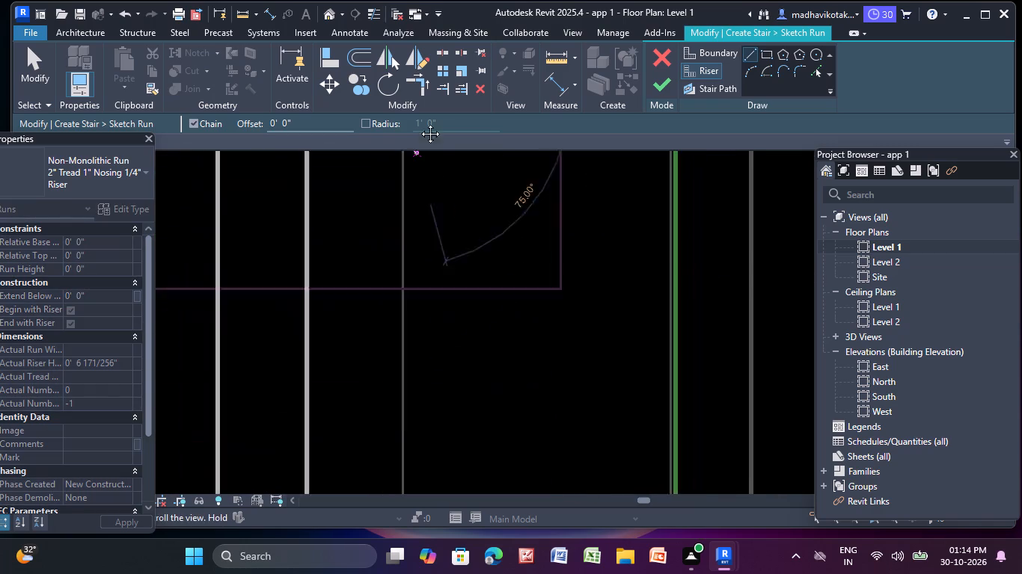
middle_drag(419, 123, 419, 121)
scroll(411, 397, down, 3)
middle_drag(413, 409, 416, 336)
scroll(414, 380, up, 5)
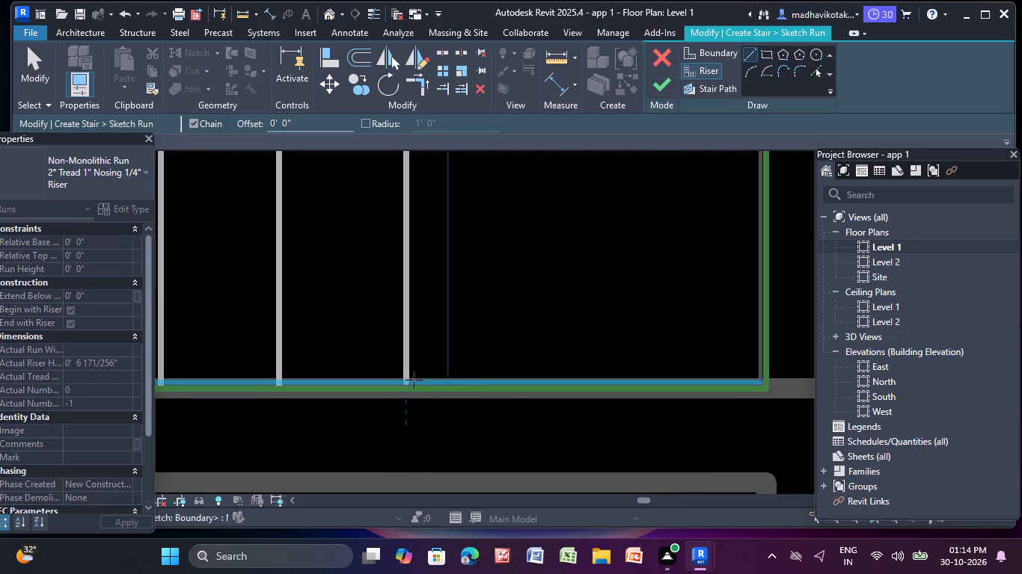
click(406, 386)
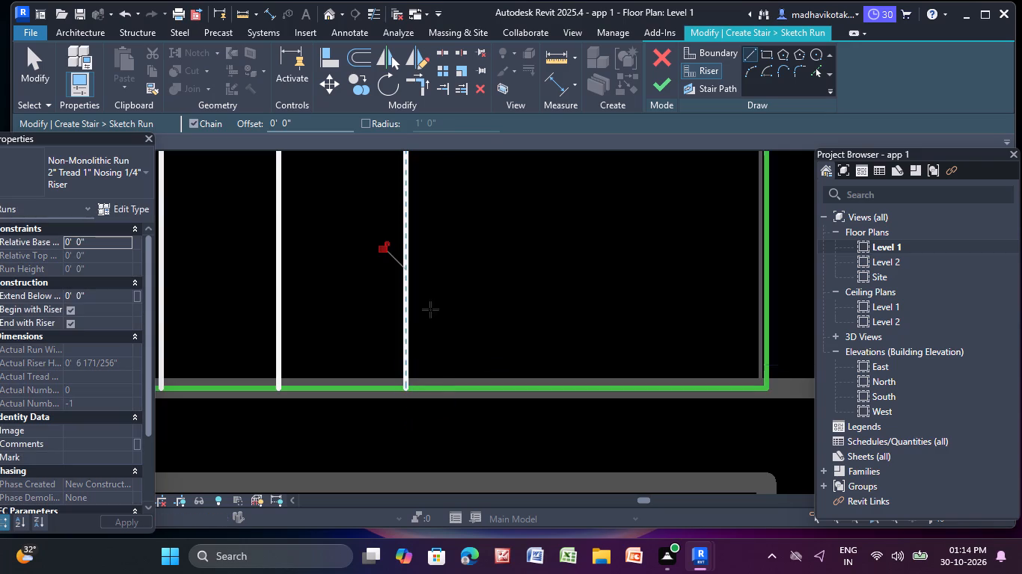
key(Escape)
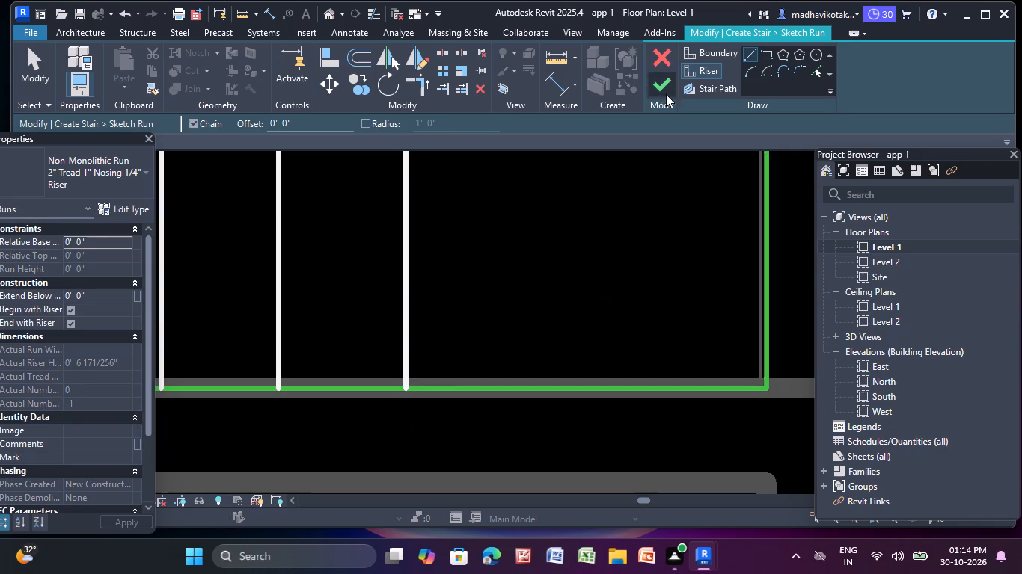
Draw the stair path from the north flight's outer riser to mid-landing, 3'-10 1/16" across the landing, and back along the south flight to its sixth riser.
click(717, 87)
click(747, 49)
scroll(649, 237, down, 14)
middle_drag(620, 244, 622, 325)
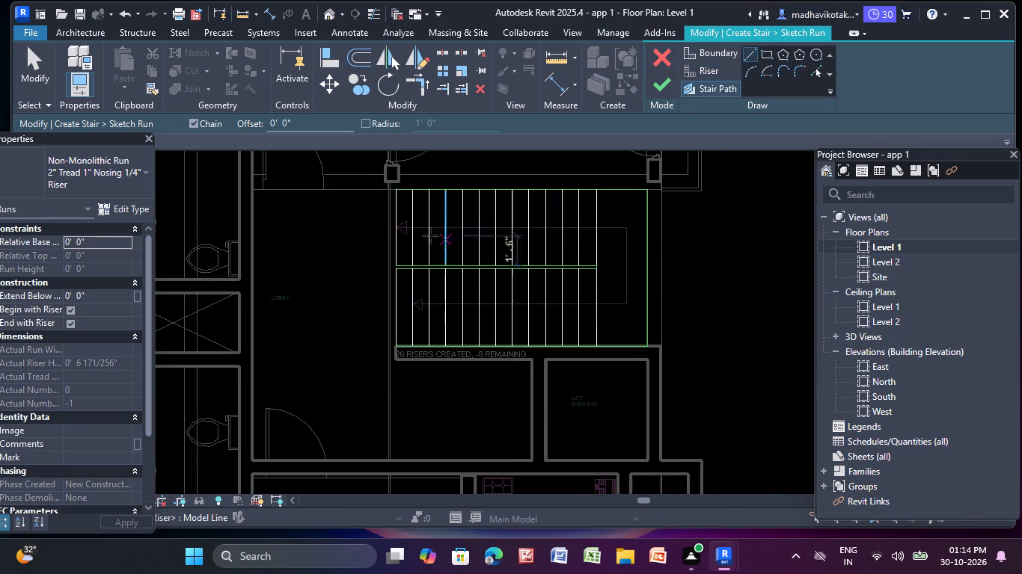
scroll(364, 218, up, 8)
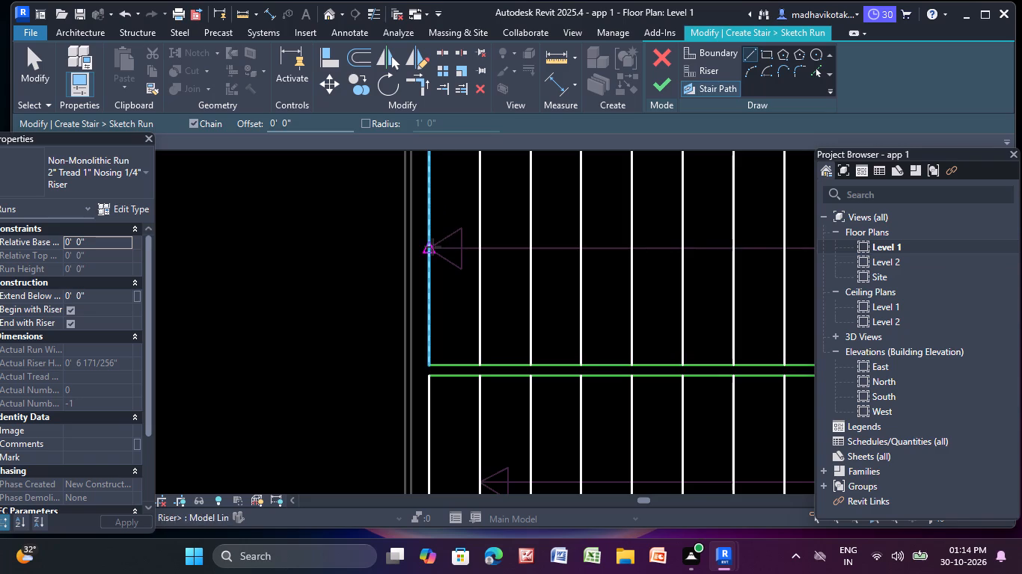
click(432, 247)
scroll(646, 240, down, 4)
middle_drag(649, 240, 267, 244)
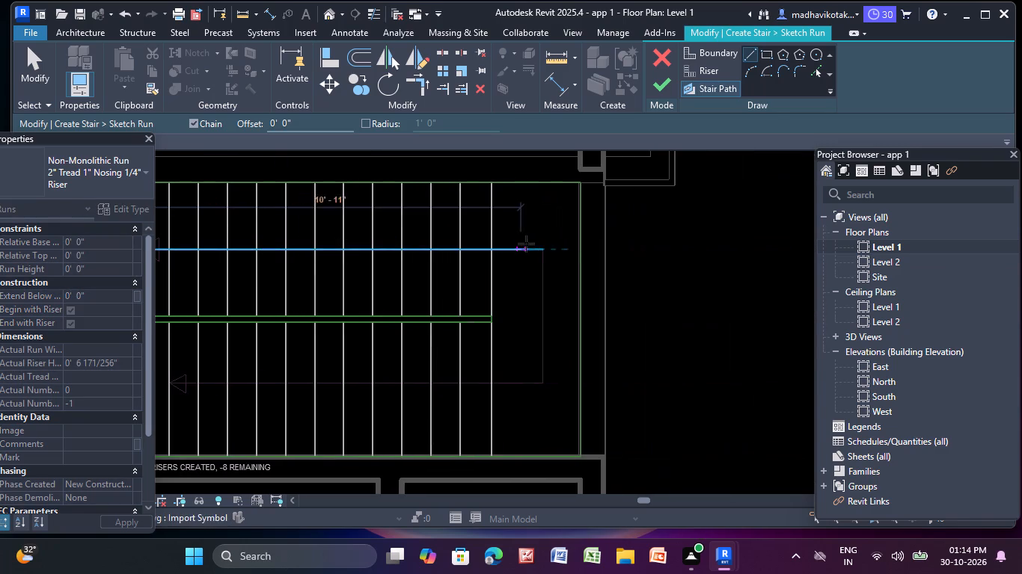
click(542, 247)
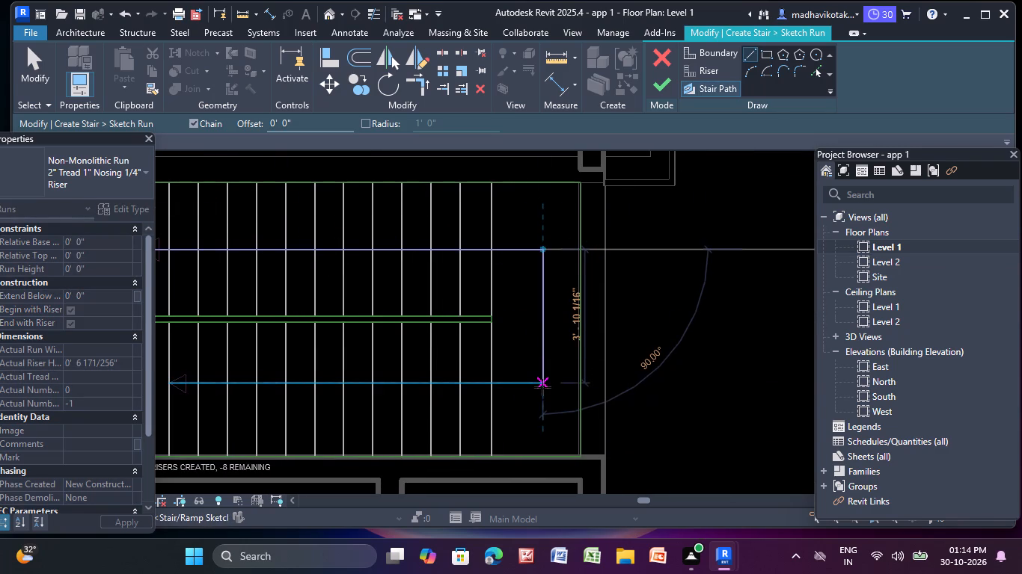
click(542, 386)
middle_drag(539, 385, 684, 365)
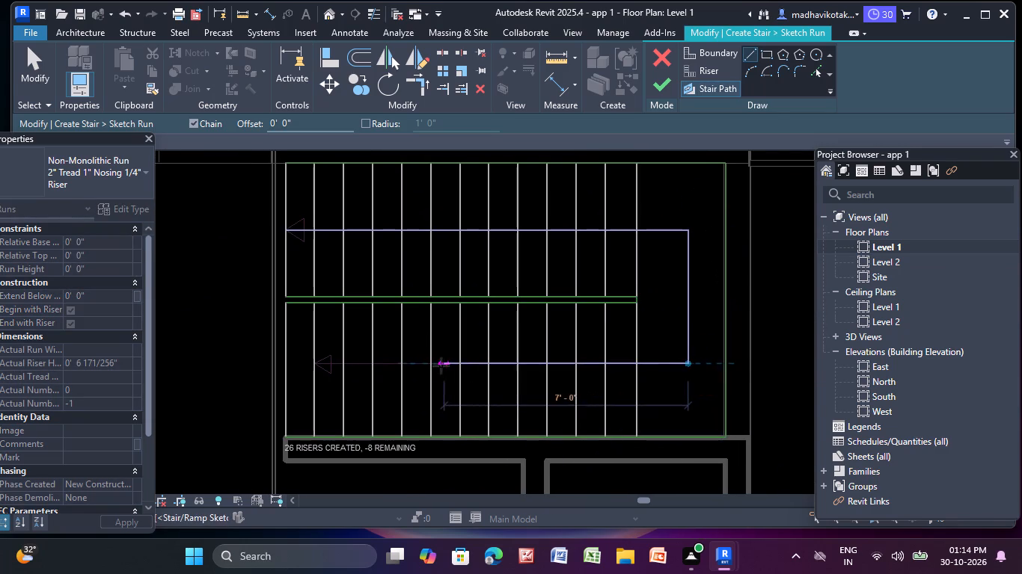
click(431, 366)
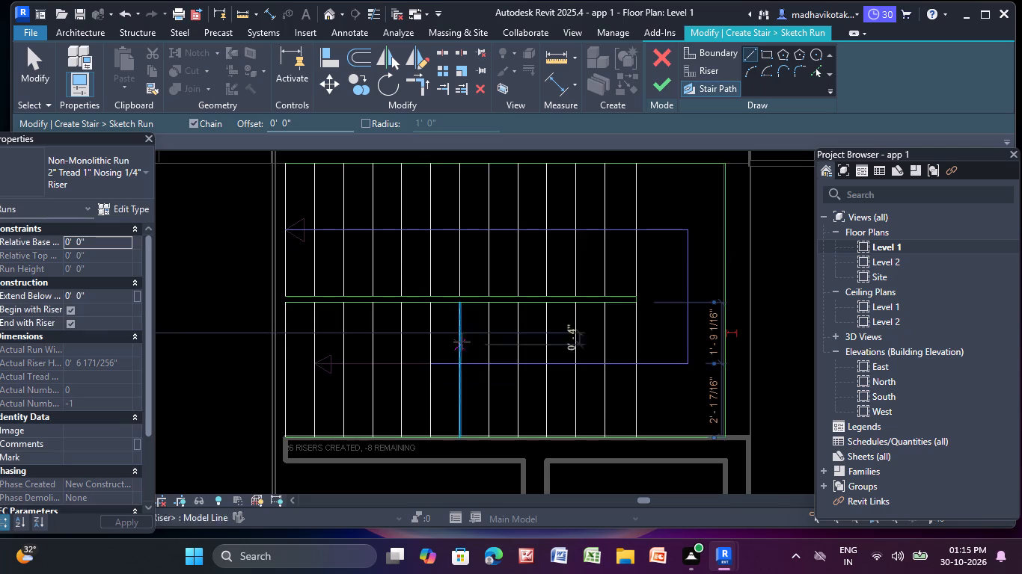
key(Escape)
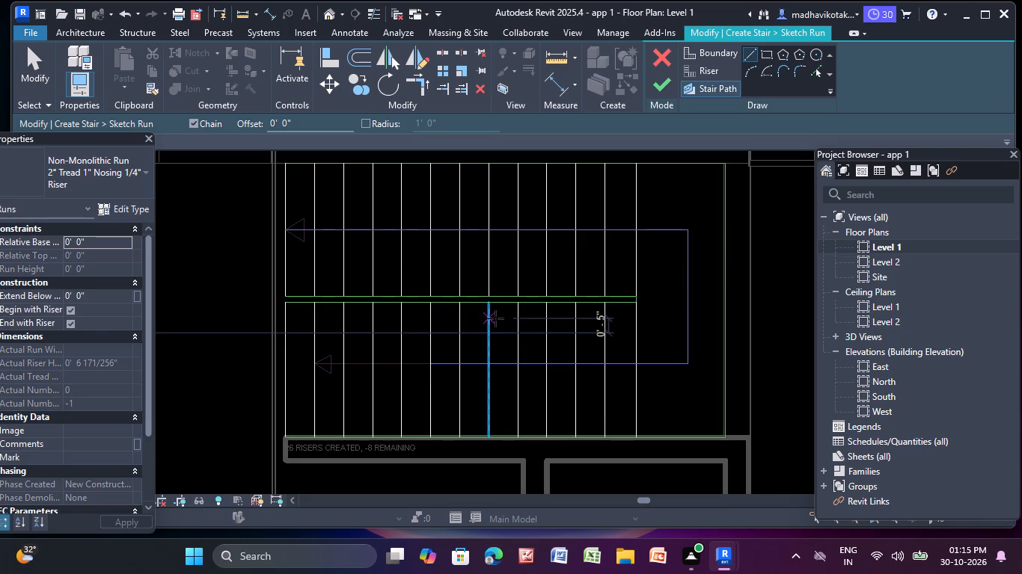
key(Escape)
Delete the four riser lines nearest the lobby from the south flight.
click(284, 383)
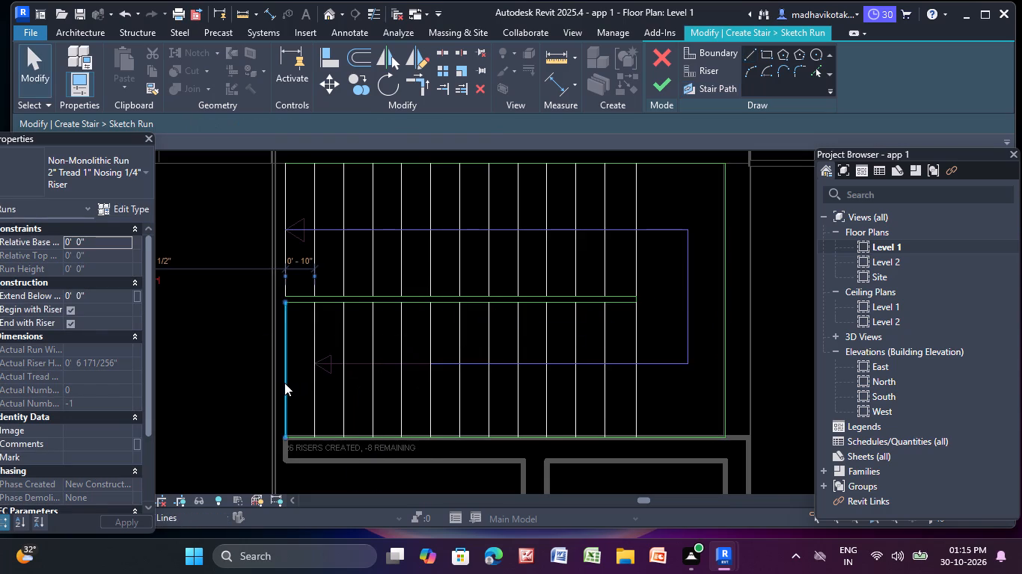
key(Delete)
click(310, 379)
key(Delete)
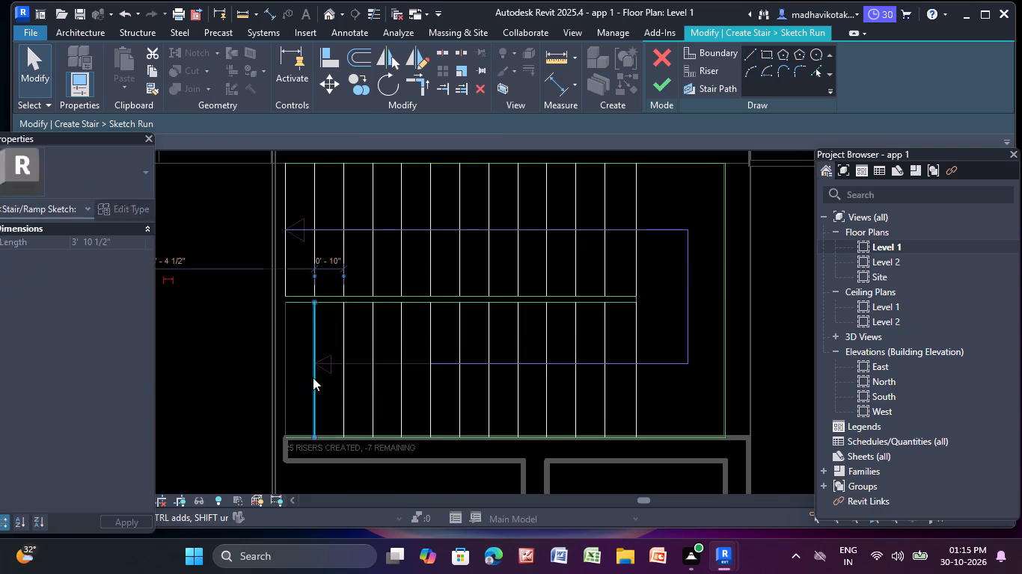
click(345, 373)
key(Delete)
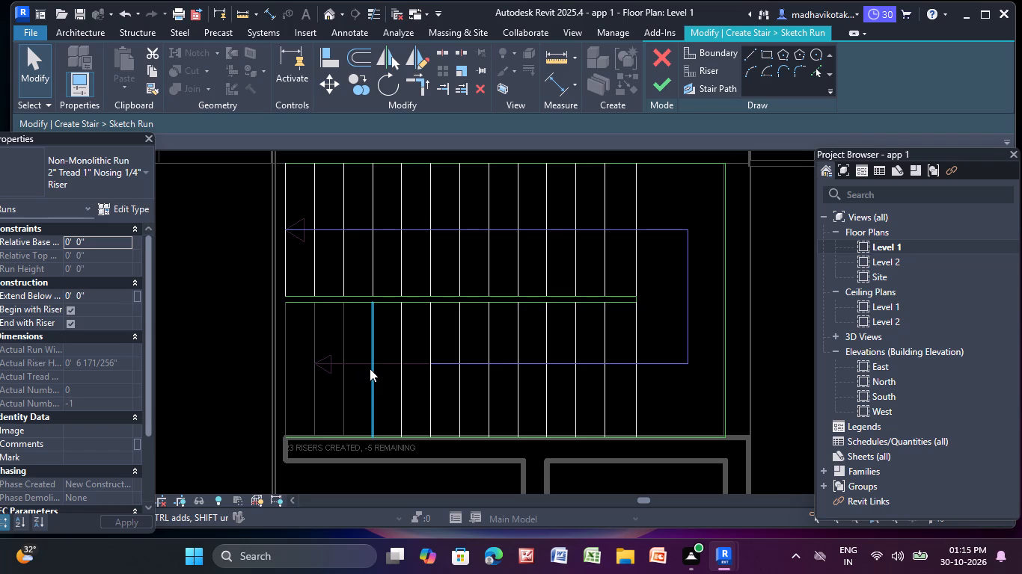
click(372, 367)
key(Delete)
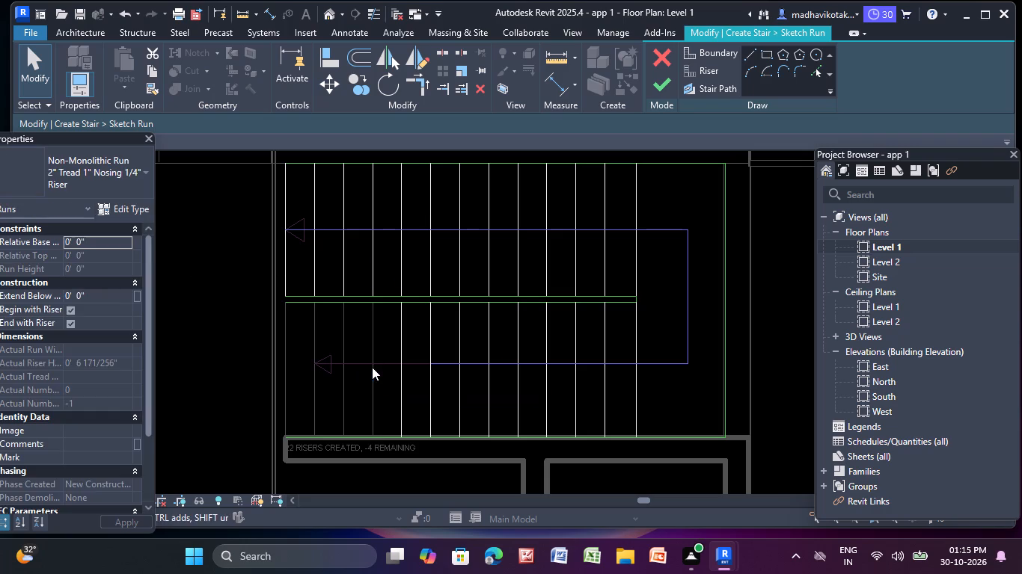
Replace the stair path's south-flight segment with one from the landing corner to the outermost remaining riser.
click(529, 363)
key(Delete)
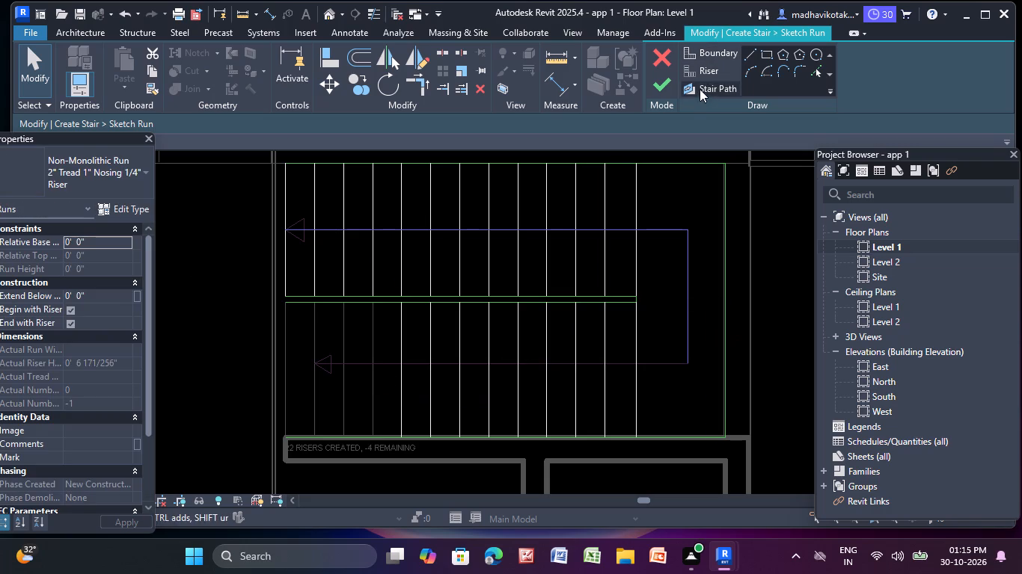
click(700, 92)
click(753, 50)
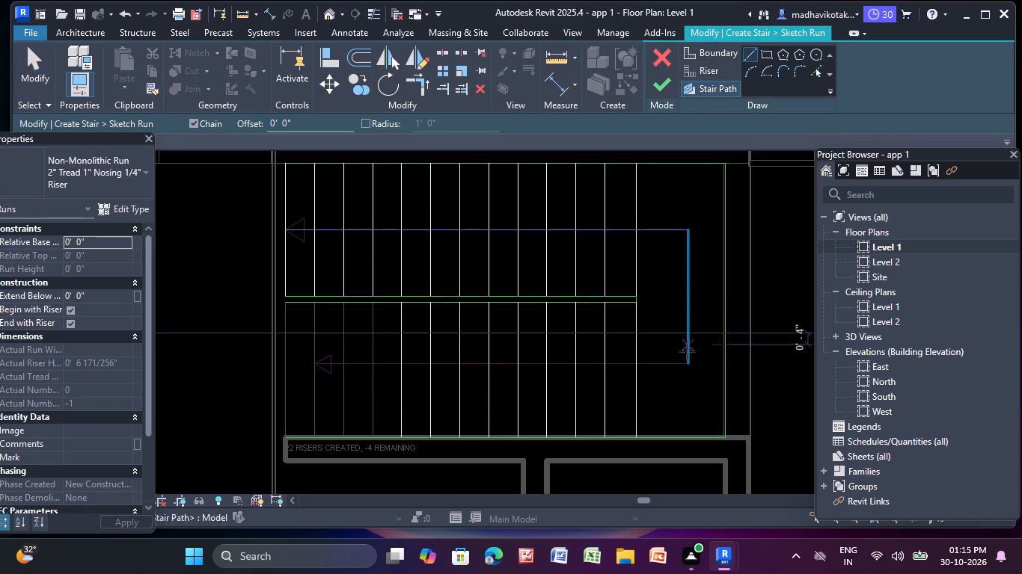
click(690, 365)
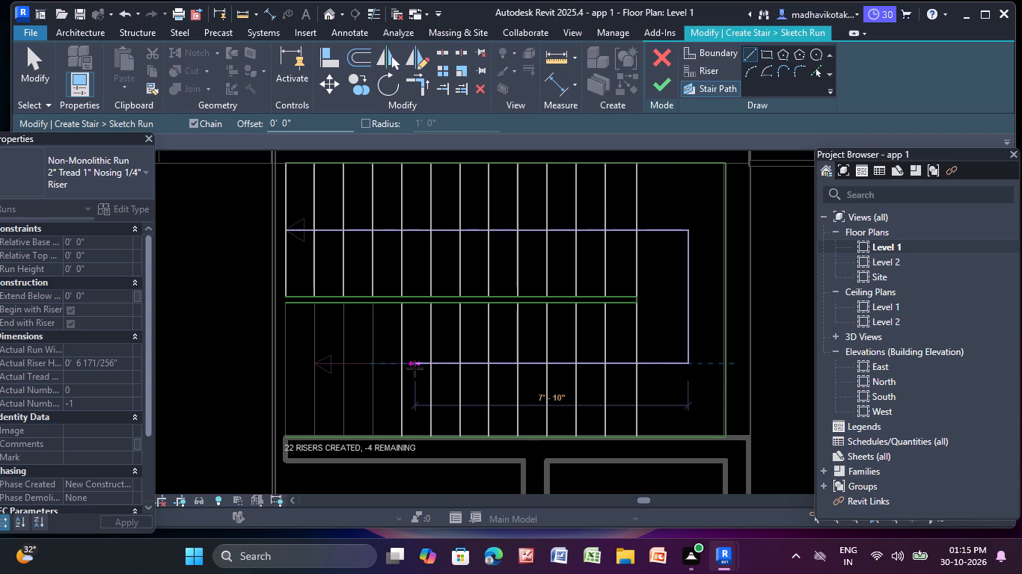
click(402, 365)
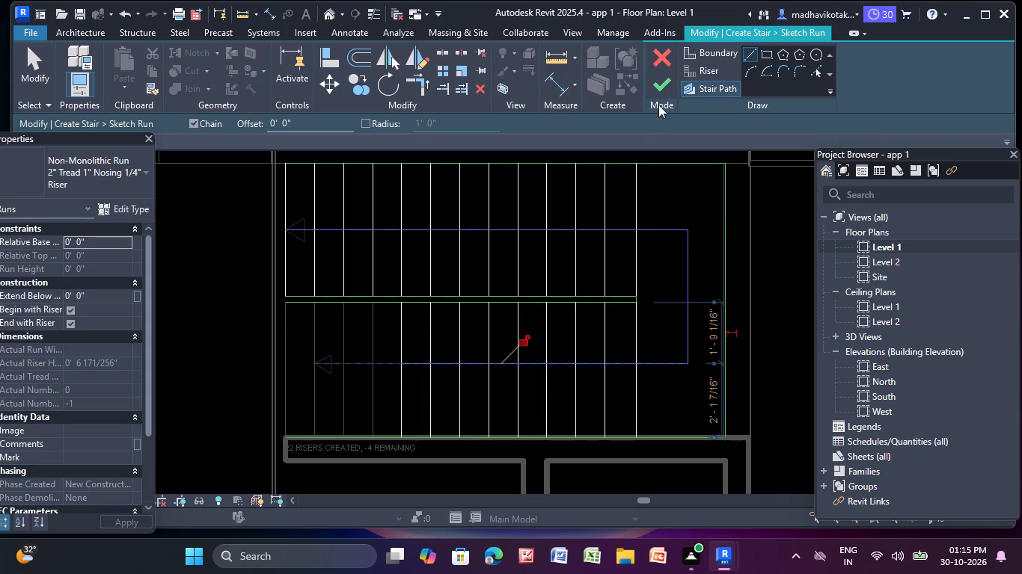
Finish the sketched run and complete the staircase.
click(661, 86)
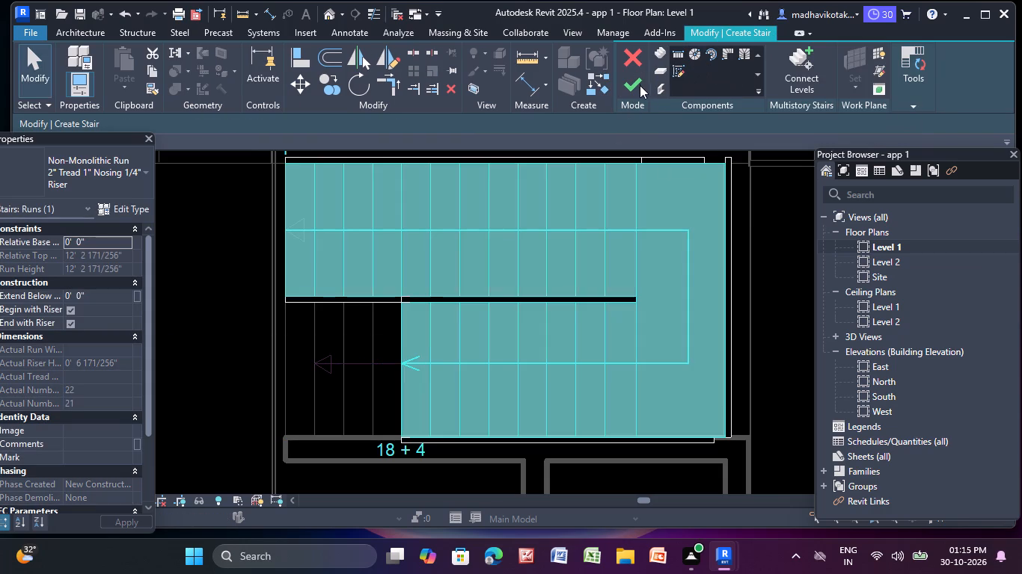
click(638, 85)
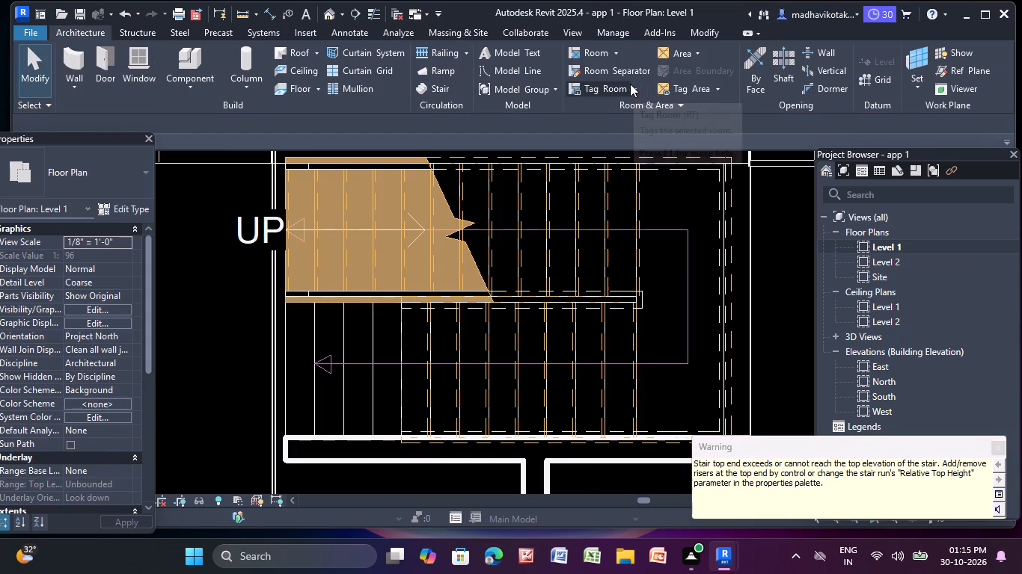
Examine the new staircase, its landing and railings from several sides in the 3D view.
click(328, 15)
middle_drag(442, 368, 402, 339)
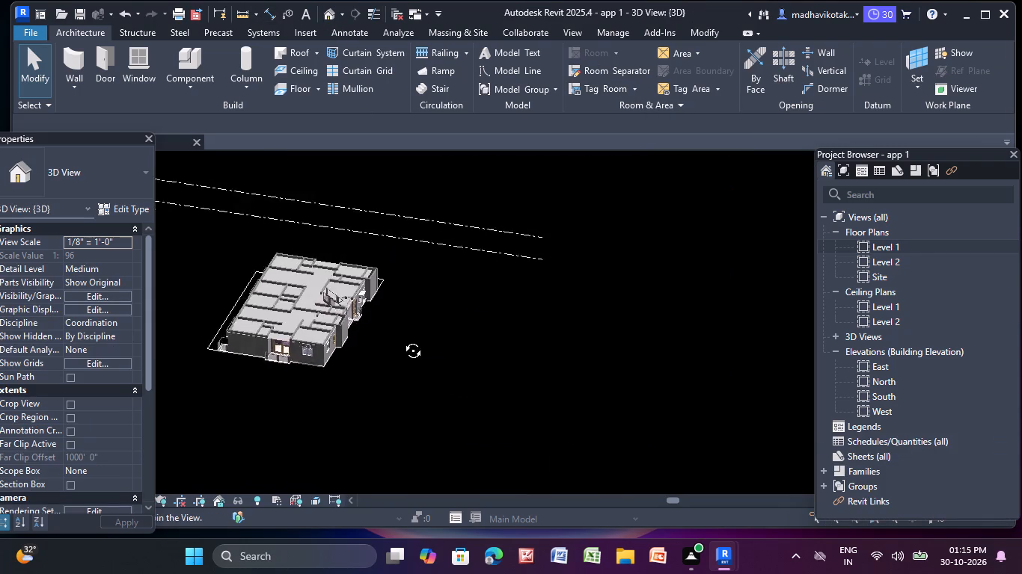
middle_drag(402, 339, 346, 300)
scroll(331, 282, up, 12)
middle_drag(328, 265, 414, 198)
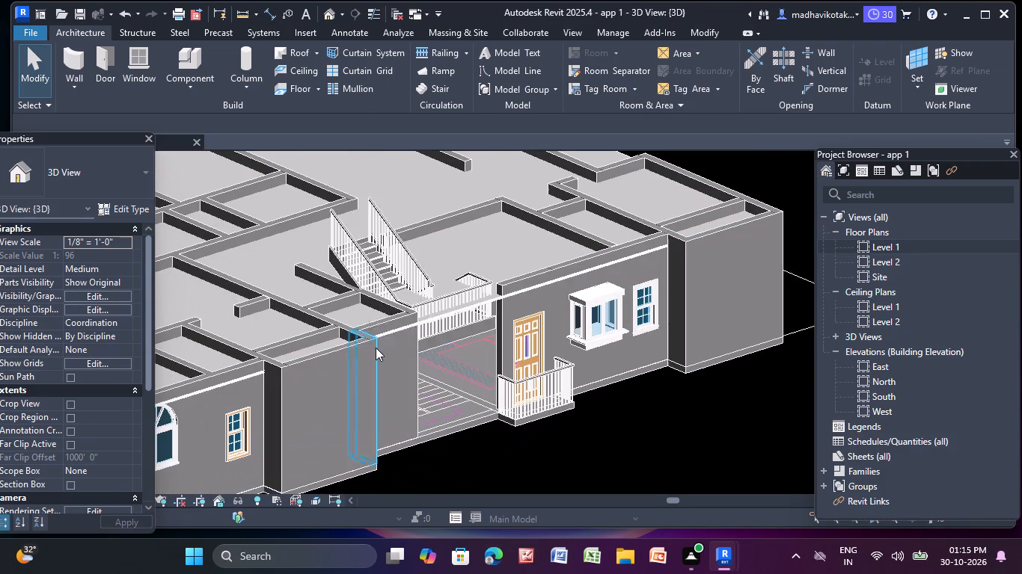
middle_drag(376, 336, 307, 230)
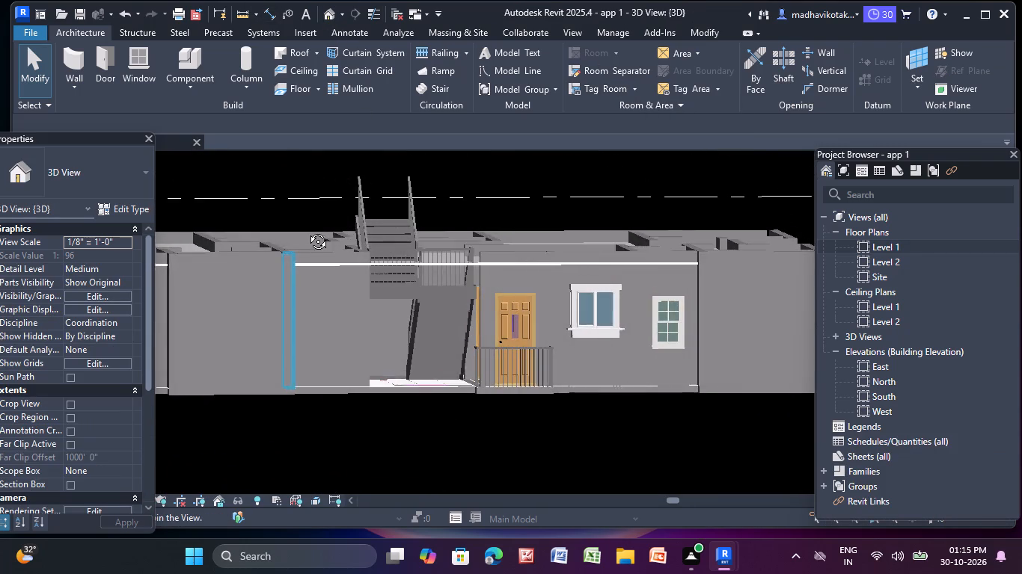
middle_drag(307, 230, 348, 256)
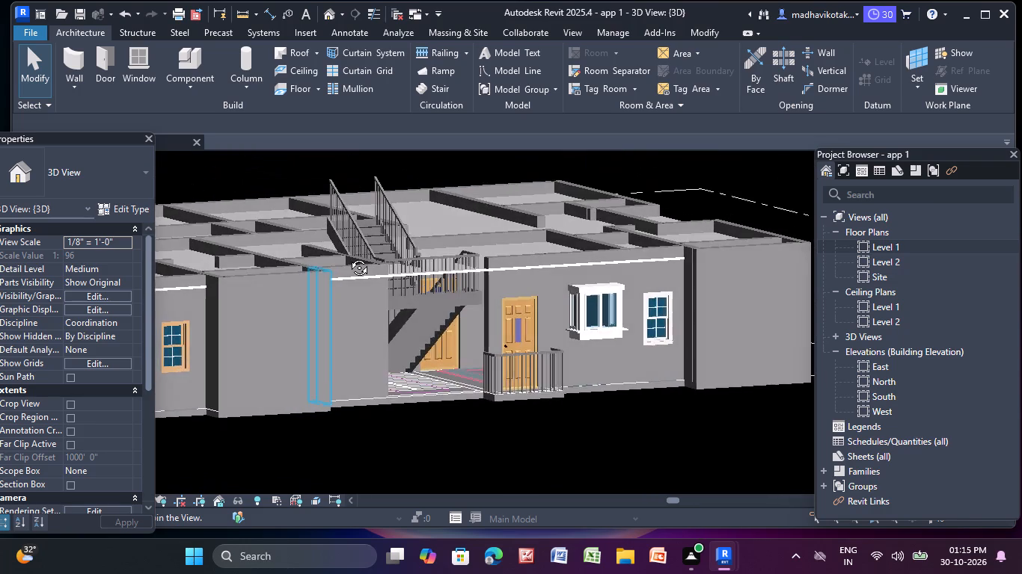
middle_drag(348, 256, 473, 282)
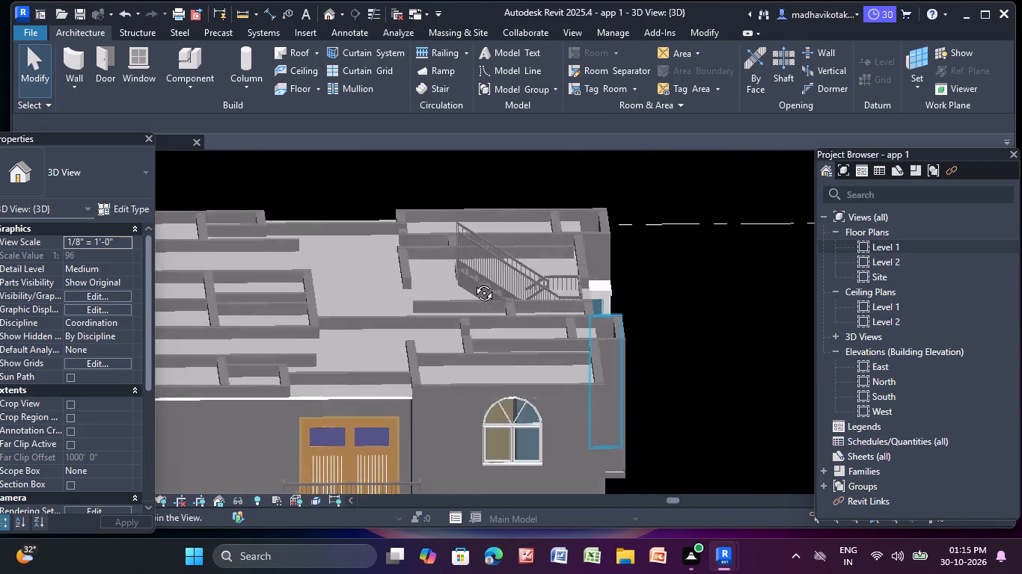
middle_drag(473, 282, 436, 259)
scroll(436, 259, down, 3)
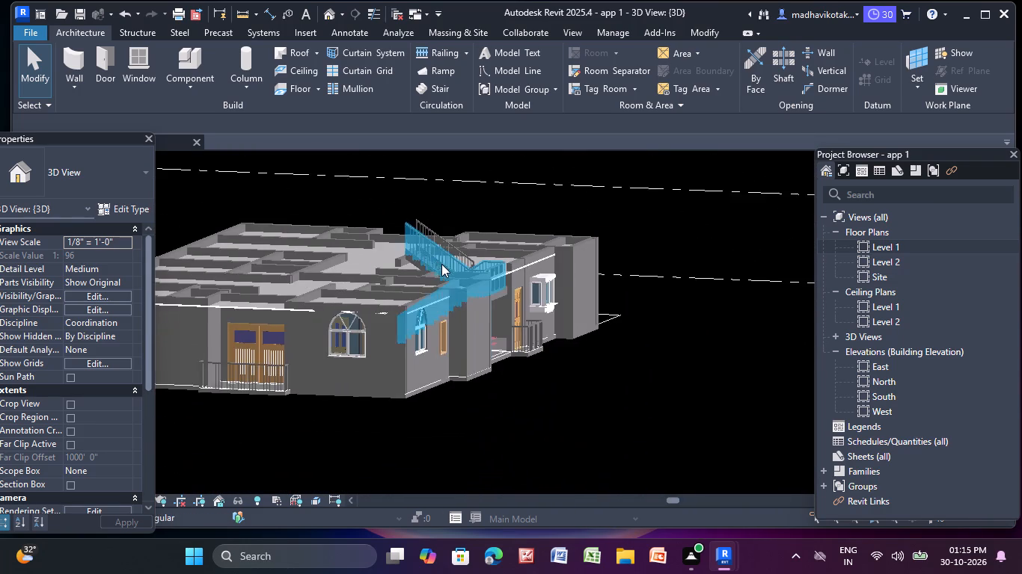
middle_drag(444, 265, 582, 266)
shift+middle_drag(542, 267, 565, 268)
Return to the Level 1 floor plan.
double_click(888, 244)
scroll(283, 223, down, 4)
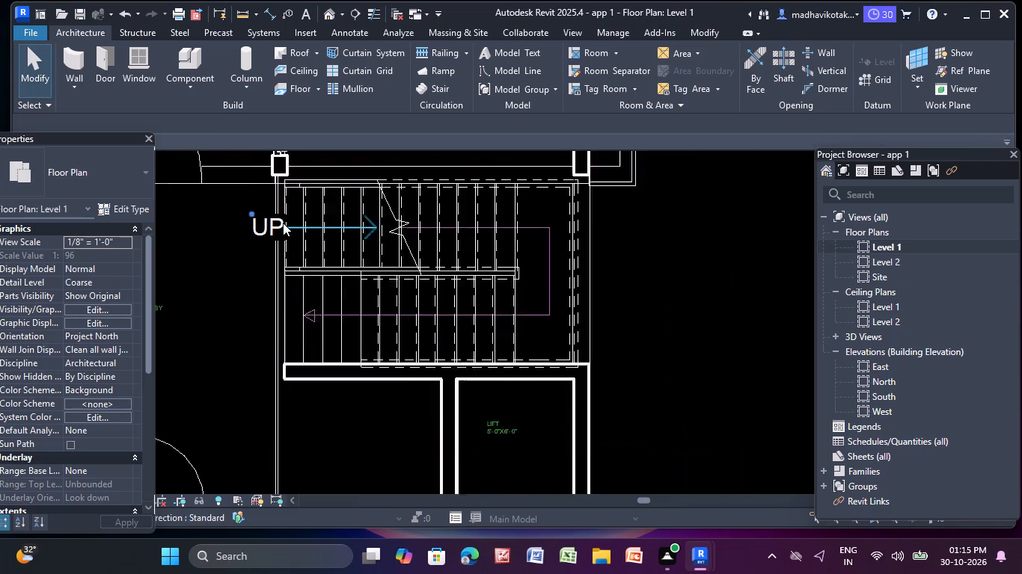
scroll(283, 223, down, 10)
middle_drag(279, 225, 443, 286)
scroll(410, 276, down, 5)
middle_drag(408, 290, 426, 390)
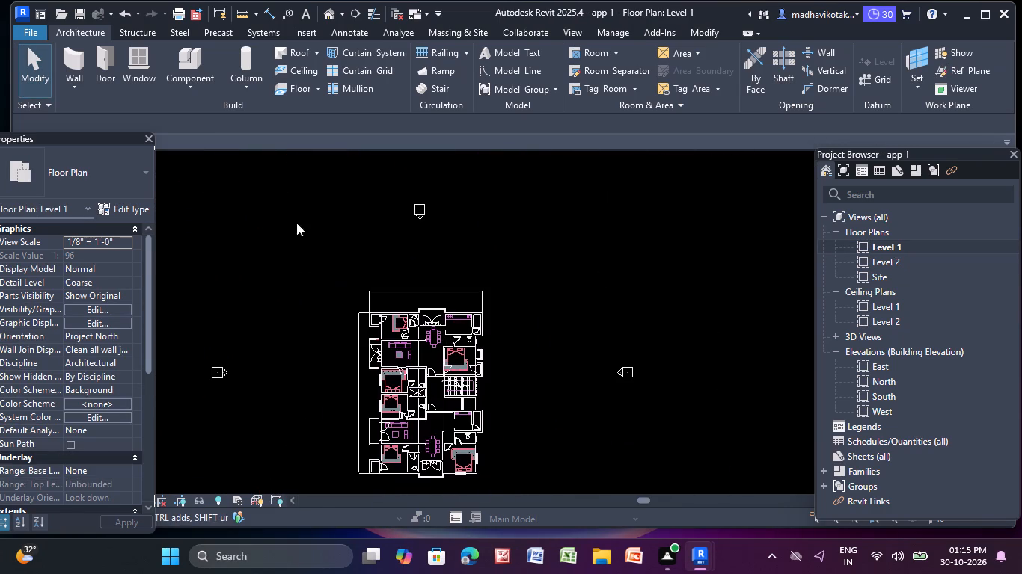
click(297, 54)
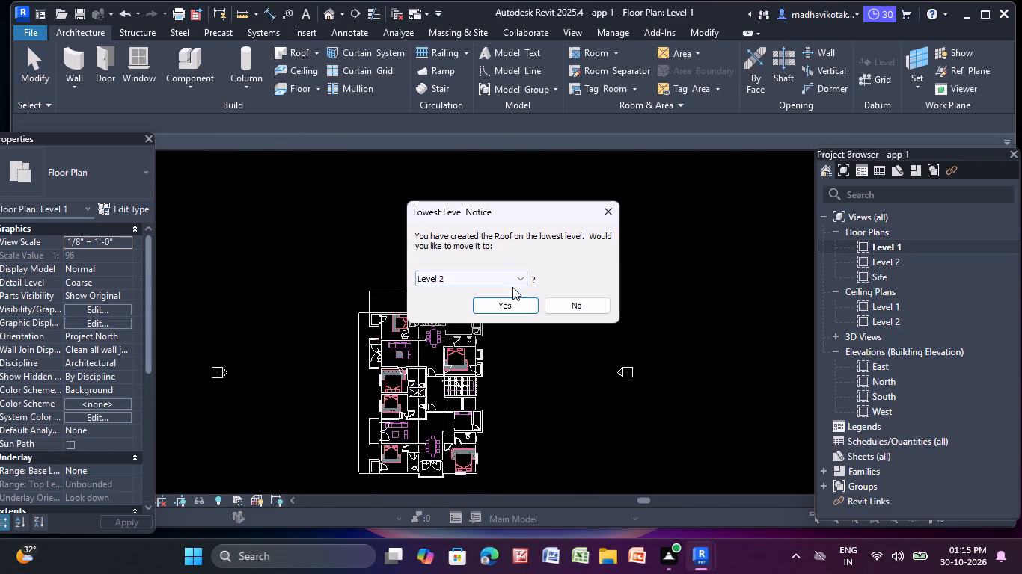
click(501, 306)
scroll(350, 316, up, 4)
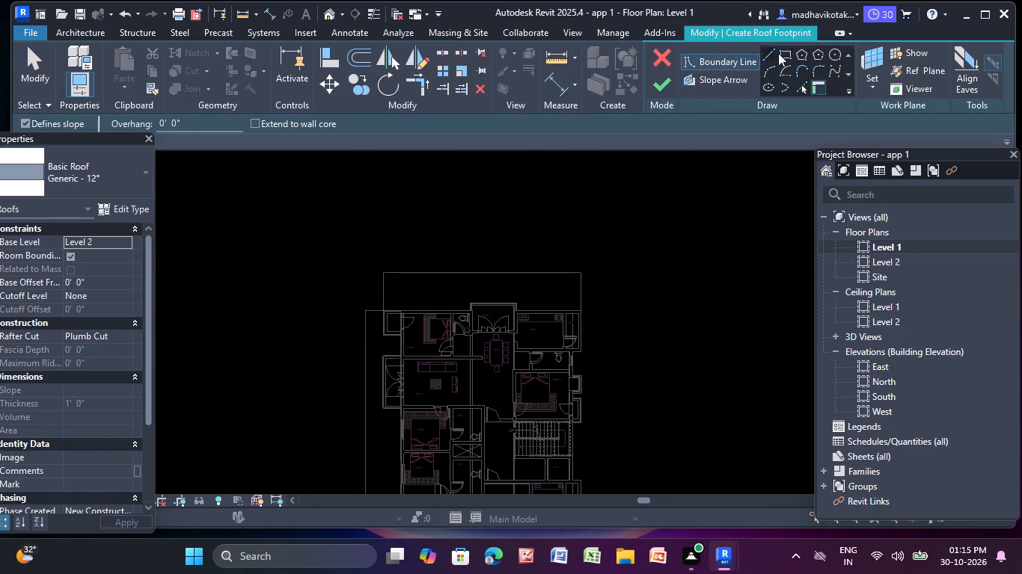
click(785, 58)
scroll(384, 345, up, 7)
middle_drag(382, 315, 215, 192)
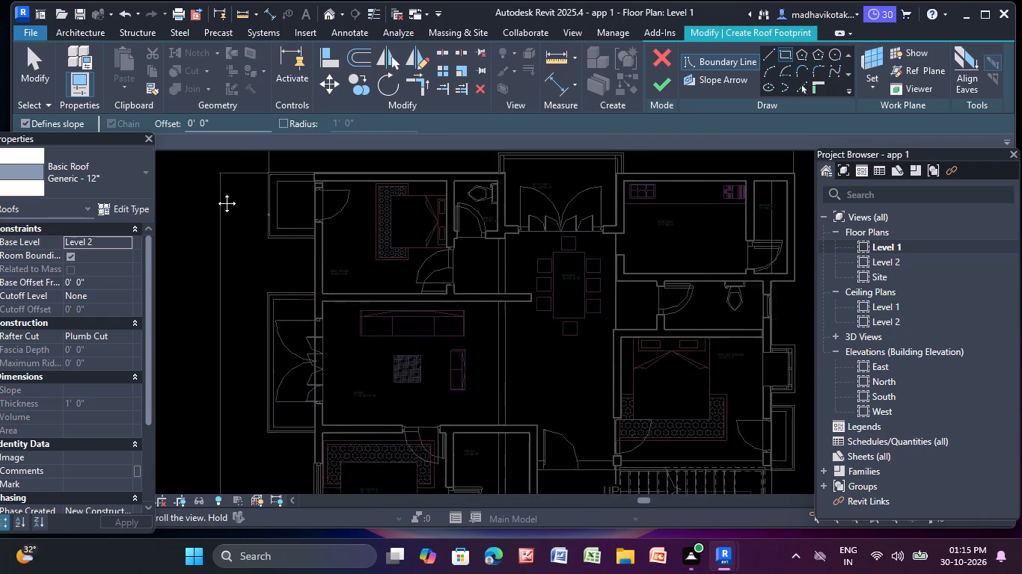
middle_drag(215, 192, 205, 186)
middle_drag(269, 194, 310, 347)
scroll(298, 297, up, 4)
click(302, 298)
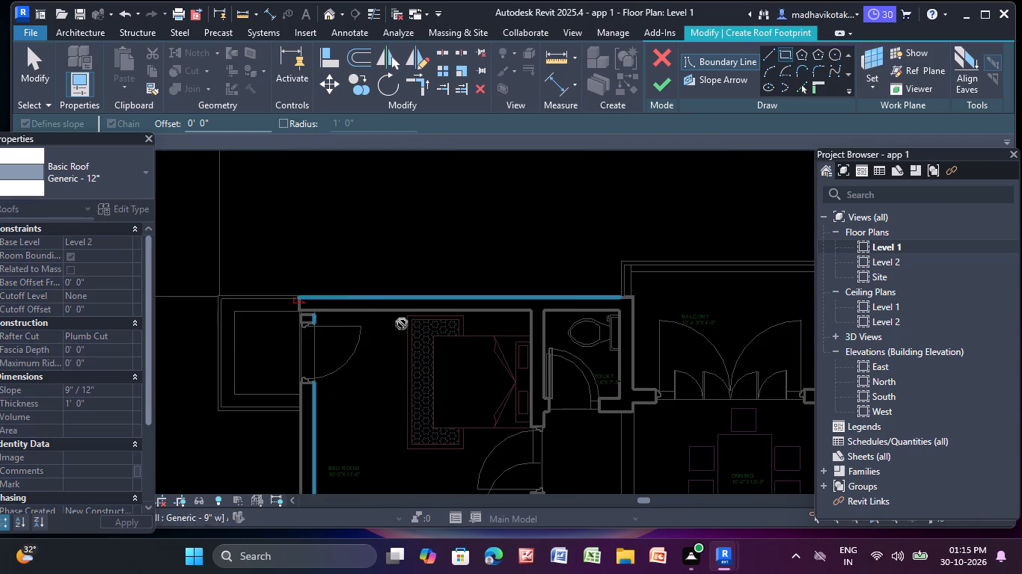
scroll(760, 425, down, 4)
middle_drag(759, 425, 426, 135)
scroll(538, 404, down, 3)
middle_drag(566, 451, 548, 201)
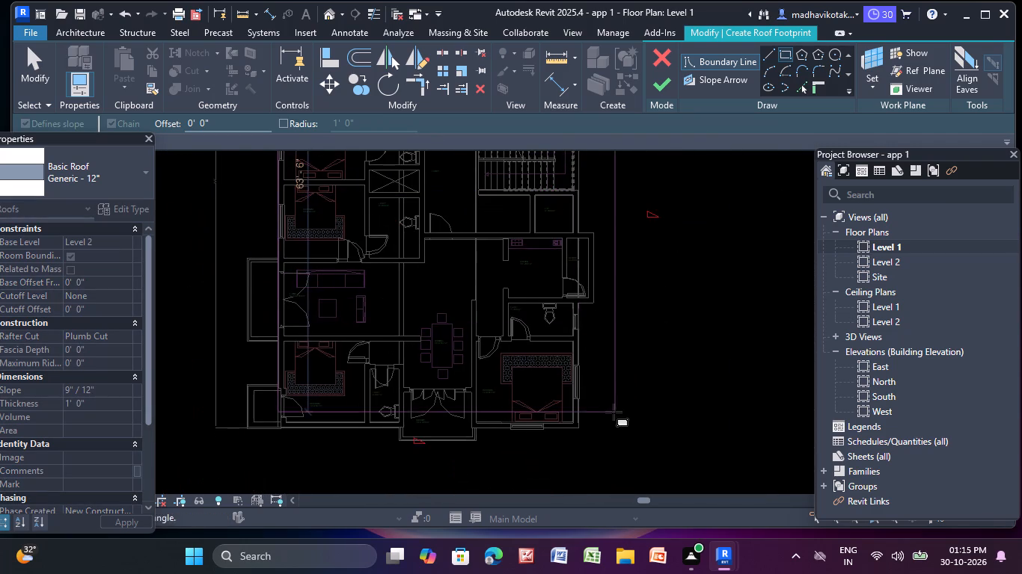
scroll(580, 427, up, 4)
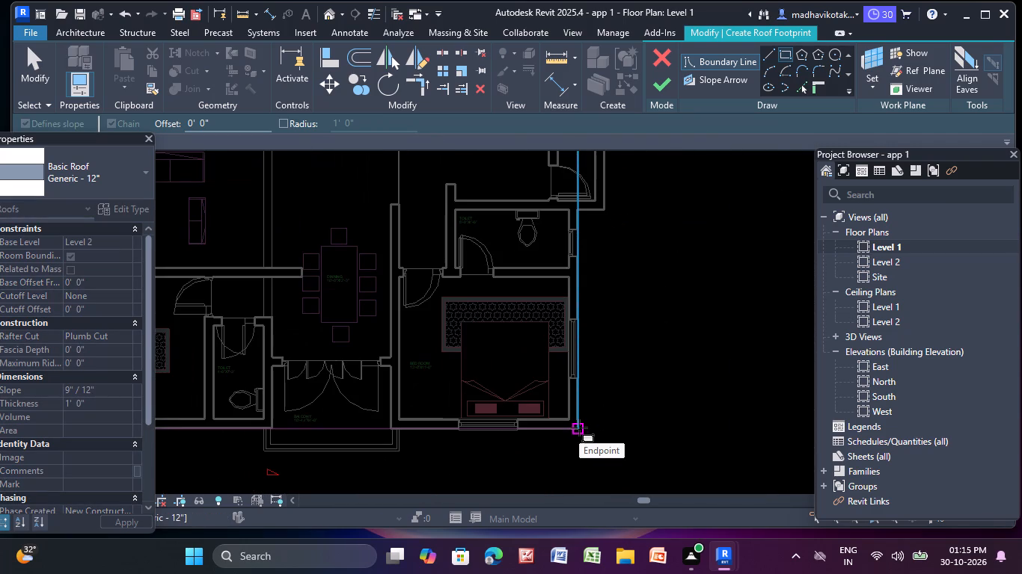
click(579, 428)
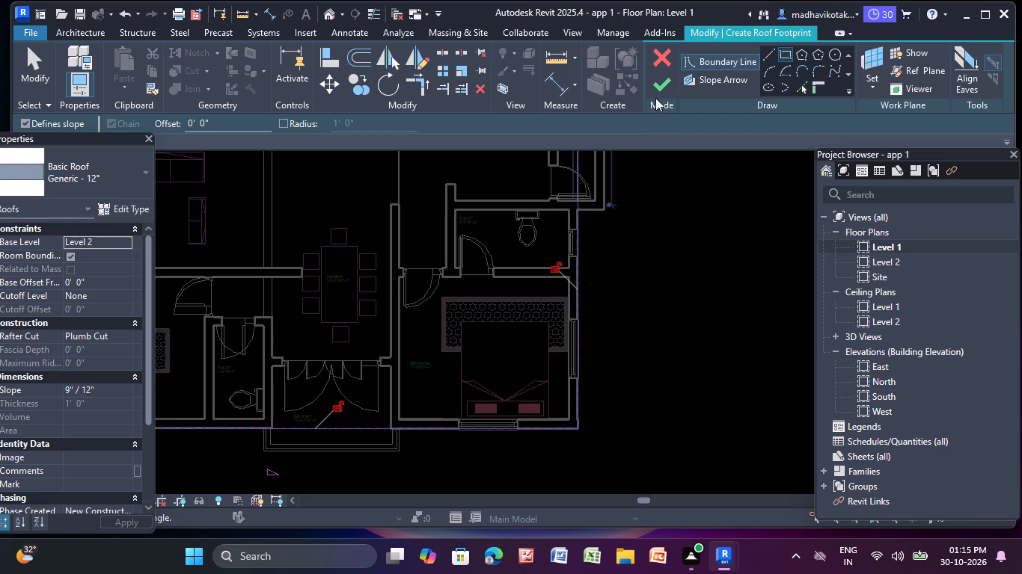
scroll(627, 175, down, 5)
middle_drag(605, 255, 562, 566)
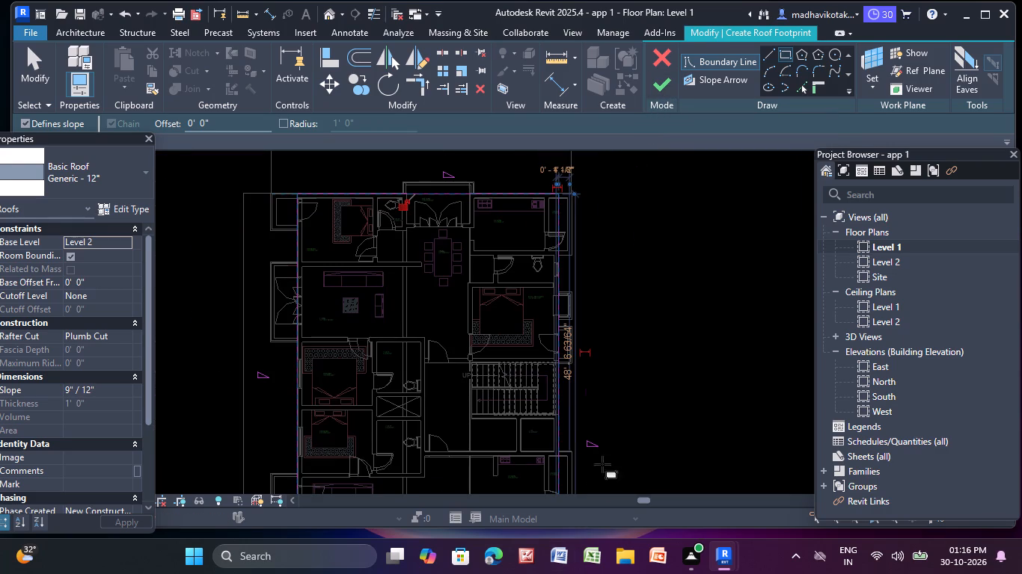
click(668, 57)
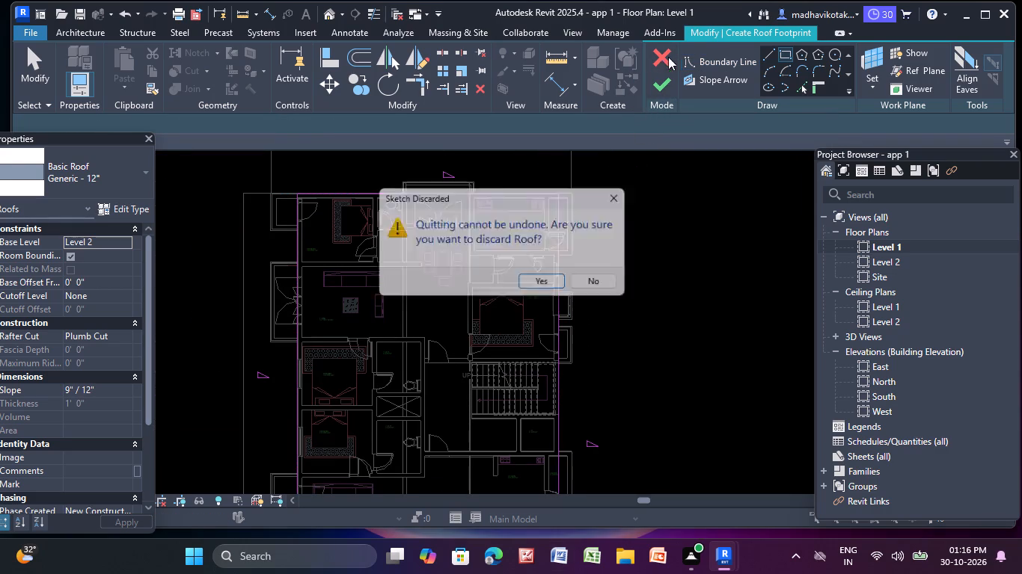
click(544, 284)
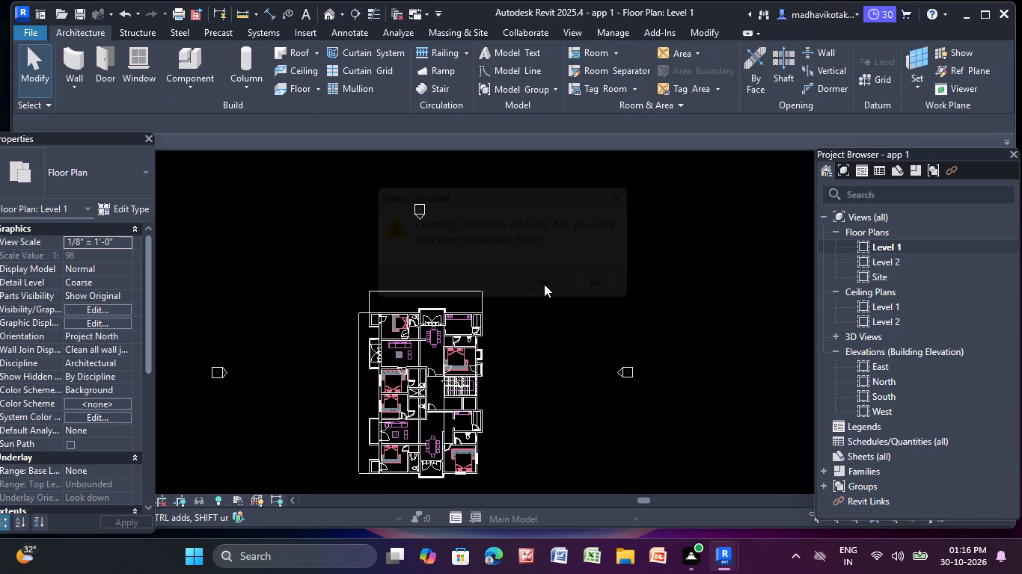
Create a Generic - 12" footprint roof on Level 2 without slope, as a rectangle from the northwest exterior wall corner to the north service room's southeast corner.
middle_drag(394, 358, 465, 128)
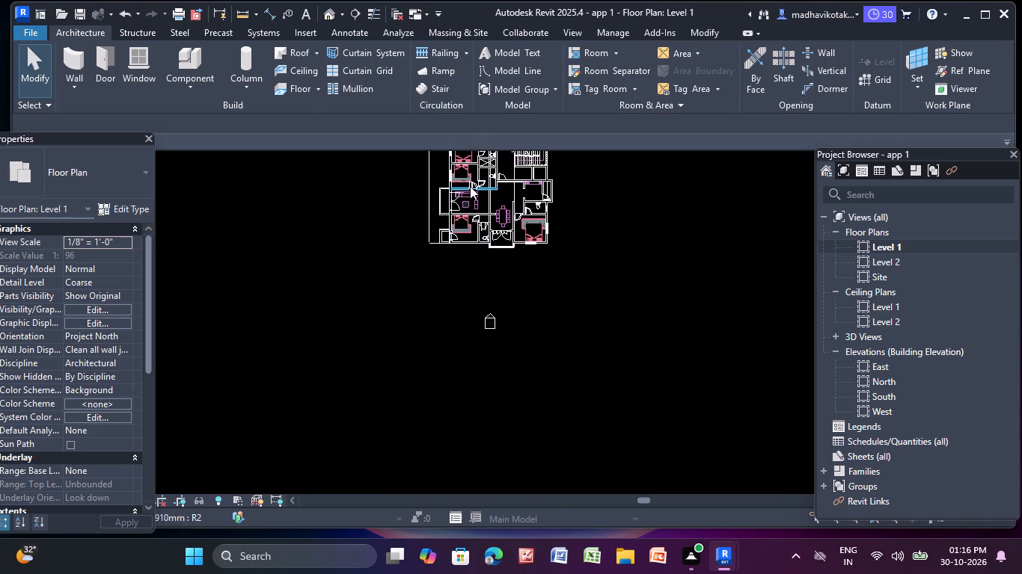
middle_drag(489, 220, 478, 367)
scroll(495, 346, up, 5)
middle_drag(594, 273, 593, 362)
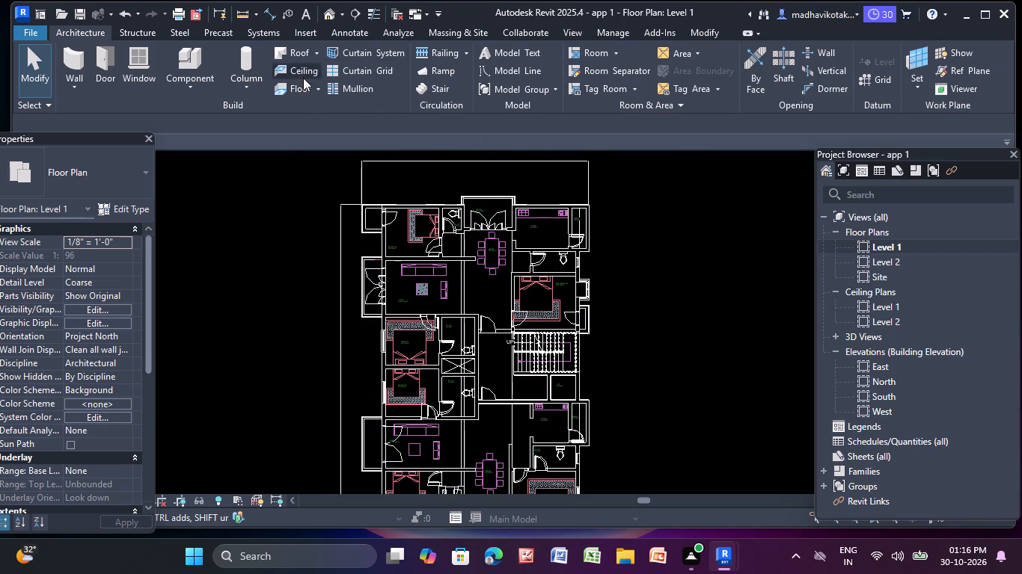
click(302, 47)
click(505, 306)
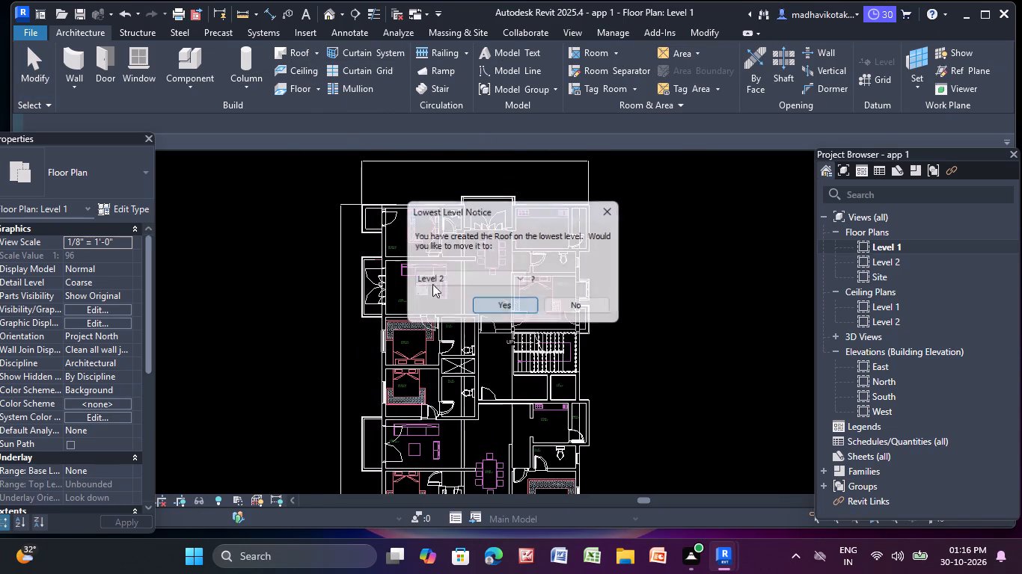
click(59, 123)
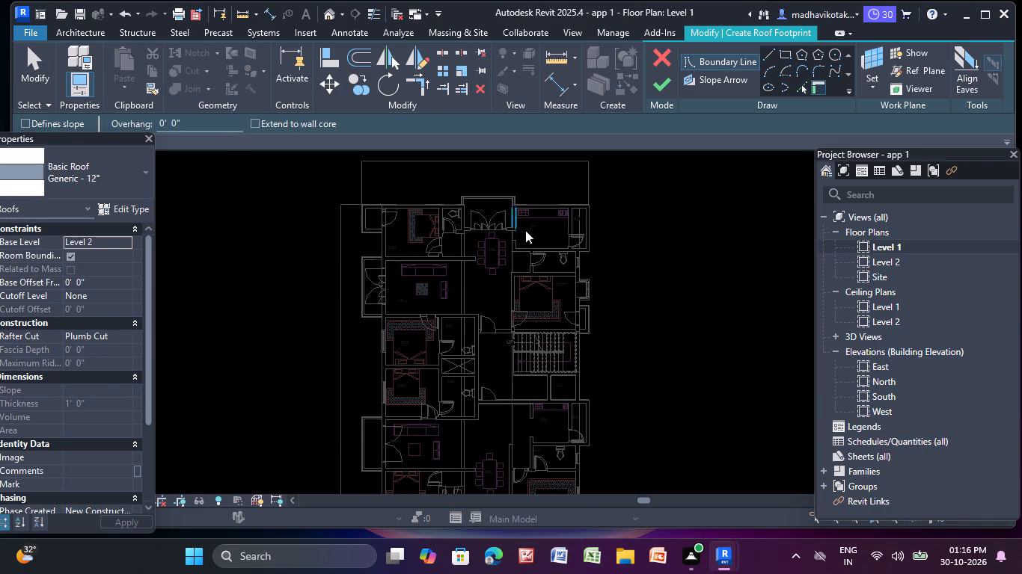
scroll(545, 226, up, 5)
click(785, 51)
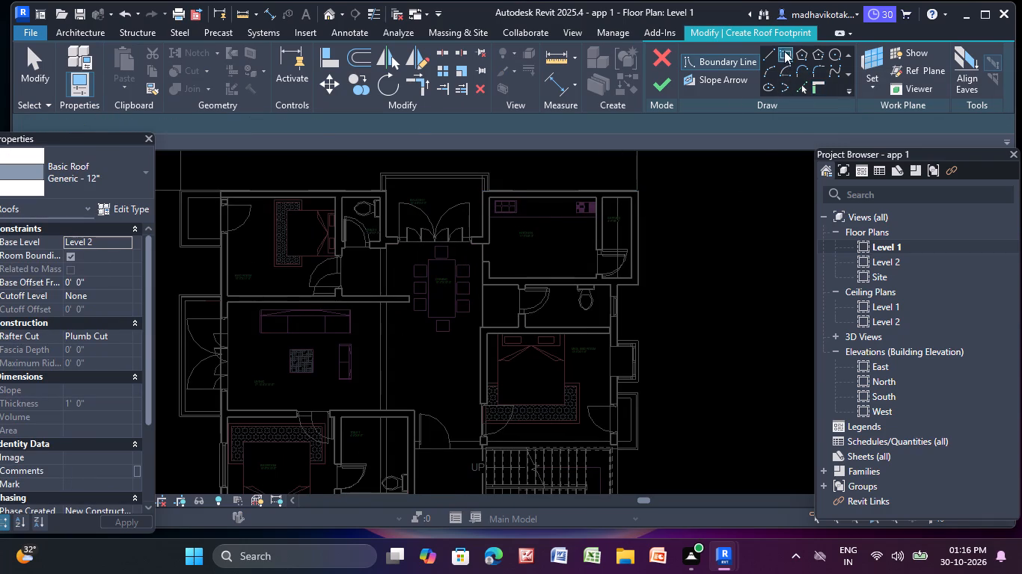
scroll(608, 215, up, 5)
middle_drag(611, 203, 402, 229)
scroll(402, 229, up, 1)
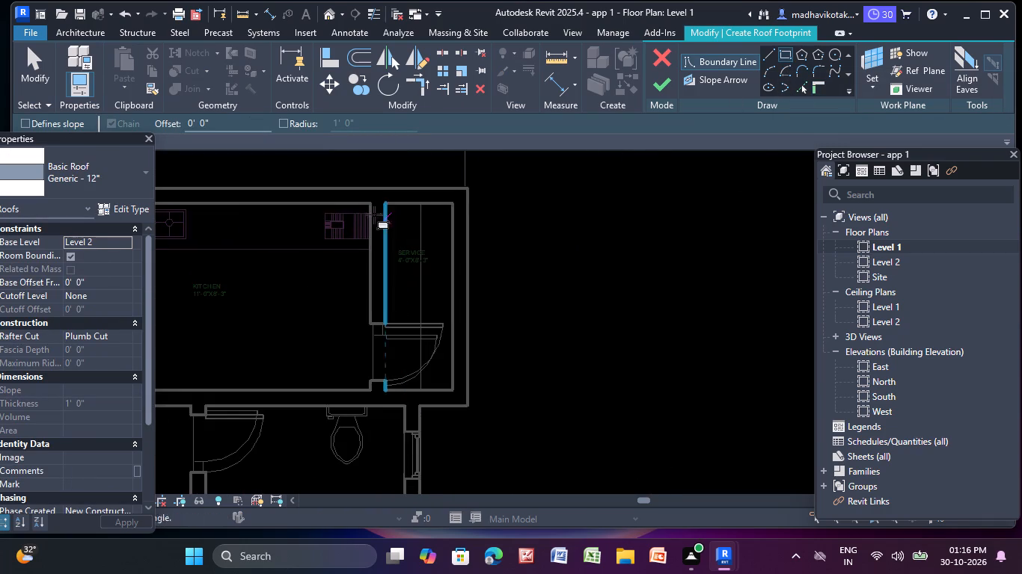
scroll(367, 206, down, 5)
middle_drag(370, 213, 544, 238)
scroll(406, 238, down, 3)
middle_drag(404, 239, 508, 240)
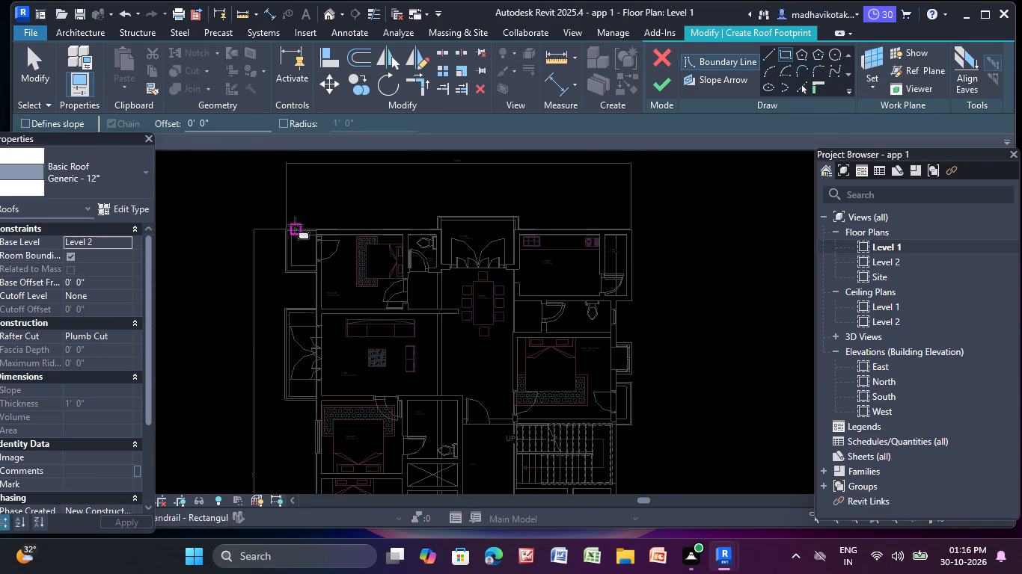
scroll(302, 230, up, 4)
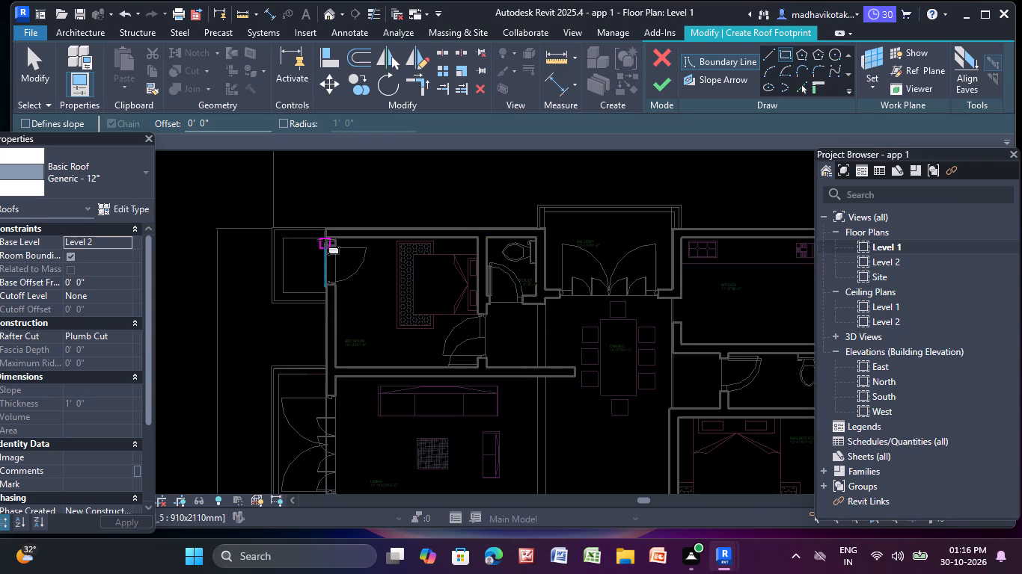
click(324, 228)
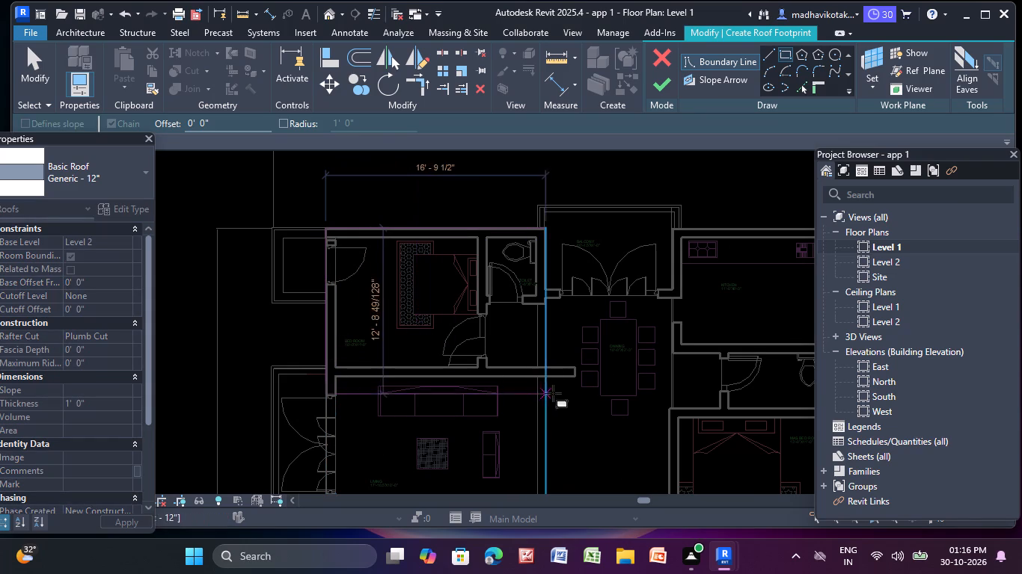
scroll(655, 377, down, 1)
middle_drag(655, 377, 360, 331)
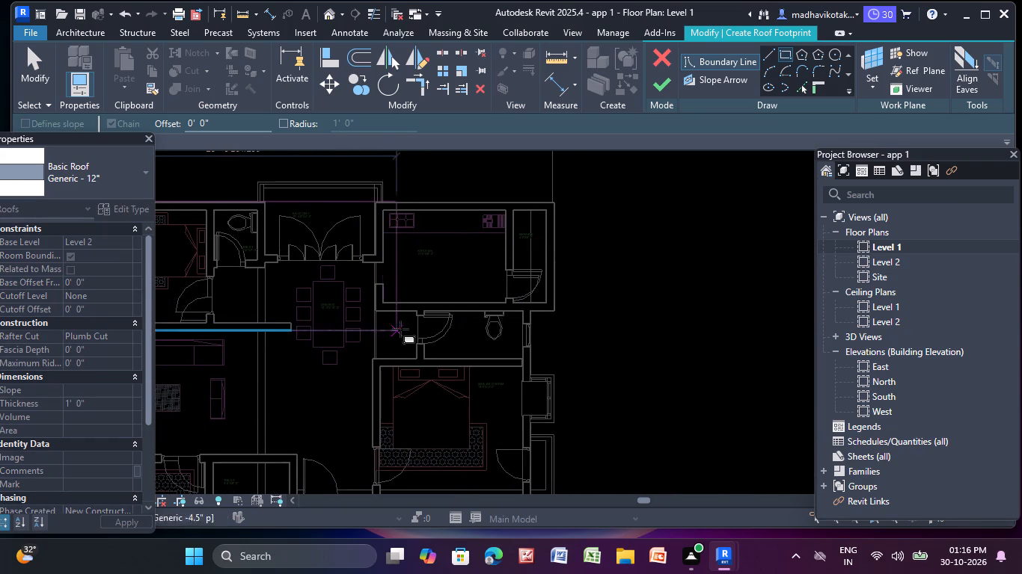
click(556, 308)
click(664, 84)
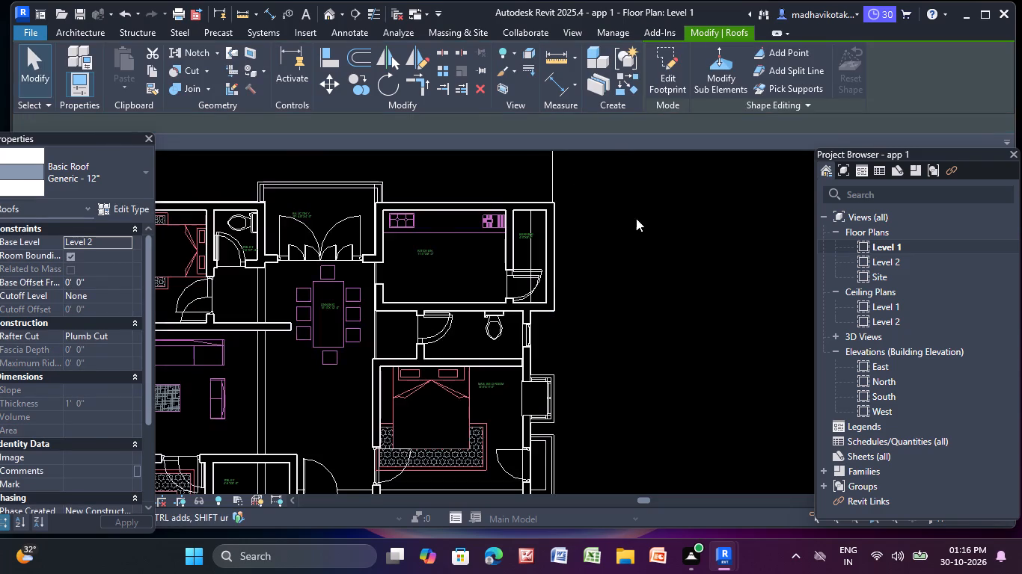
Start another unsloped footprint roof on Level 2 with a rectangular boundary, for the southern apartment.
scroll(633, 231, down, 3)
middle_drag(637, 238, 695, 210)
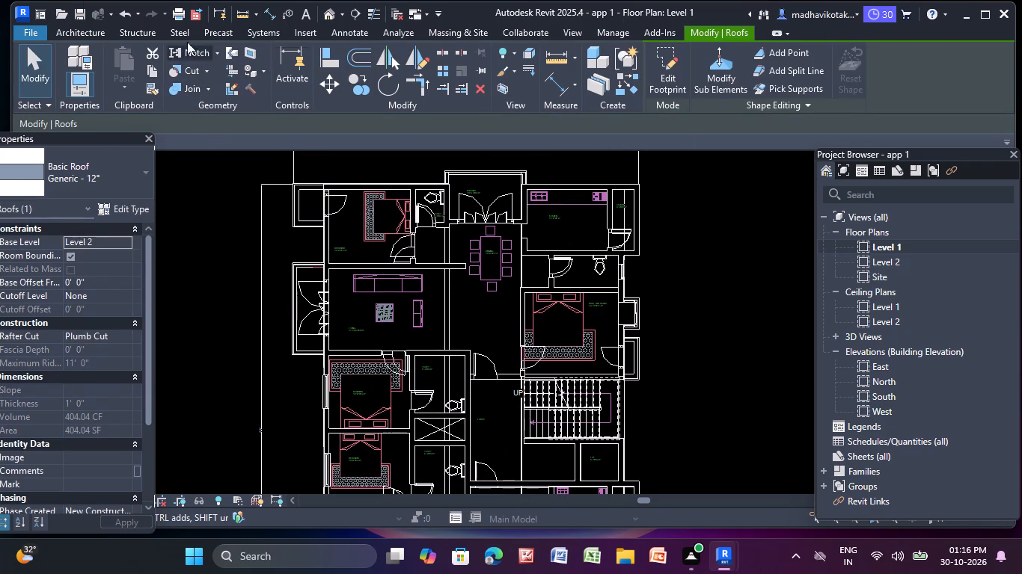
click(85, 28)
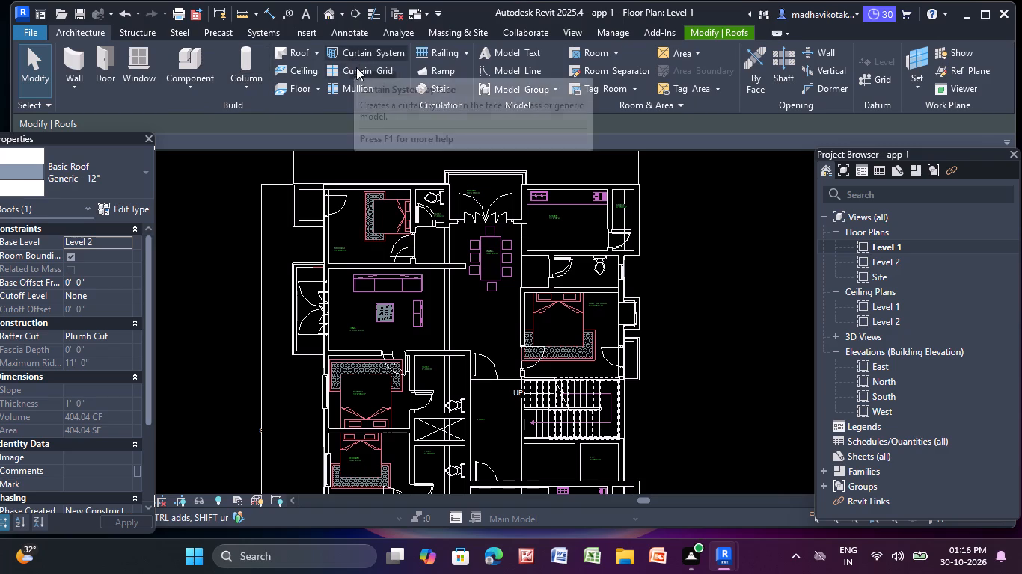
click(299, 54)
click(497, 299)
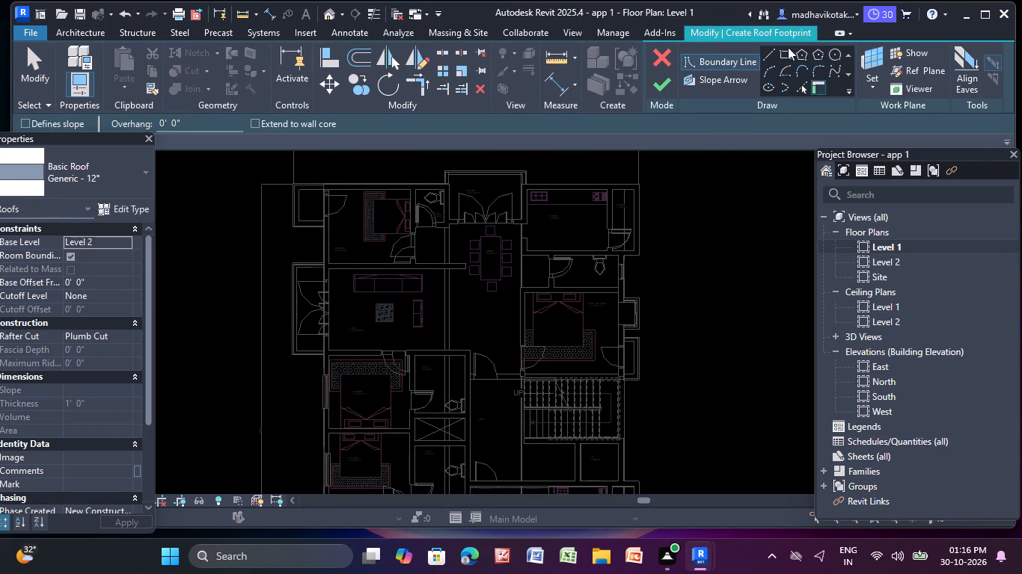
click(783, 56)
scroll(575, 315, down, 2)
middle_drag(575, 315, 561, 265)
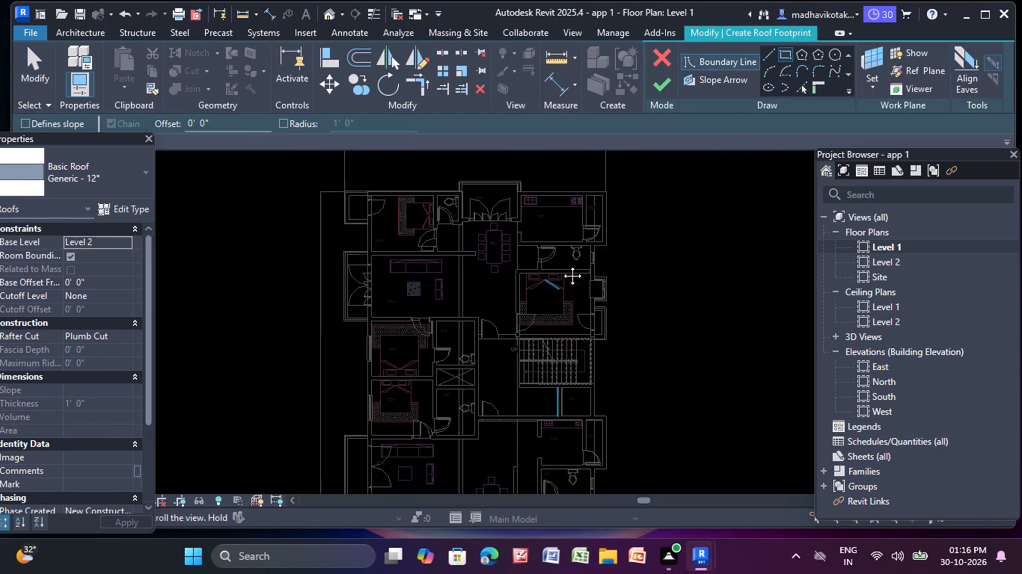
middle_drag(561, 265, 561, 223)
scroll(382, 386, up, 3)
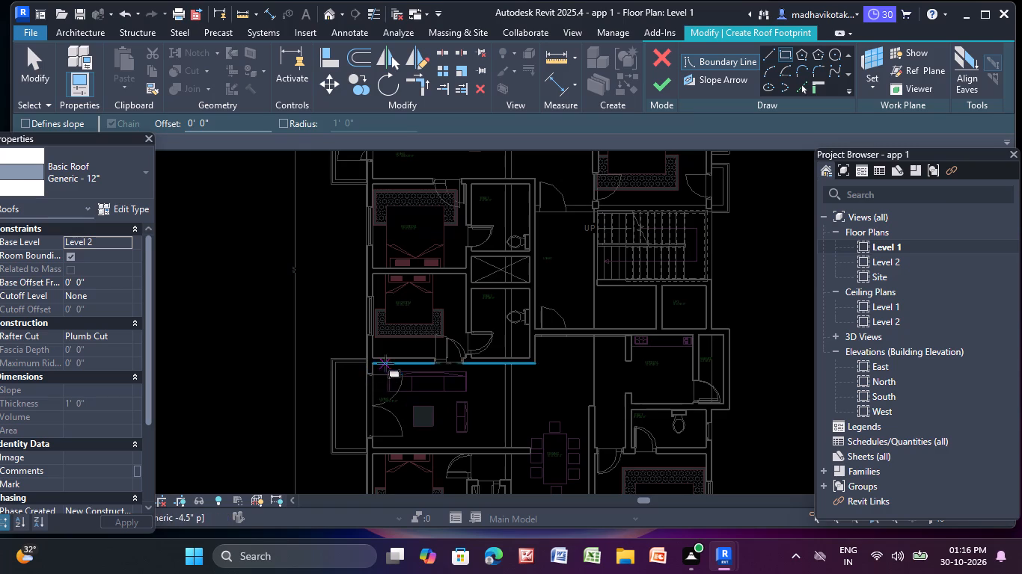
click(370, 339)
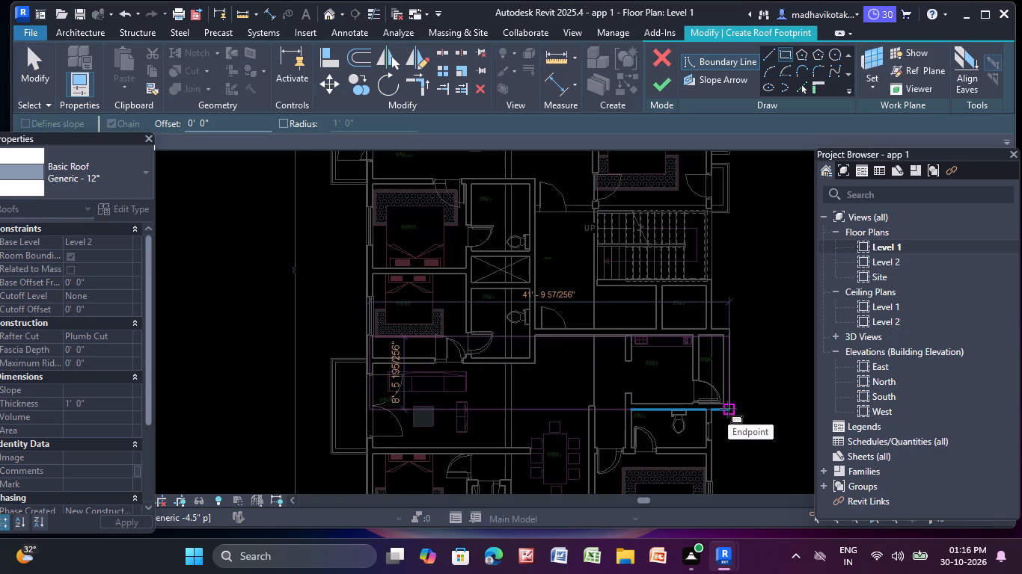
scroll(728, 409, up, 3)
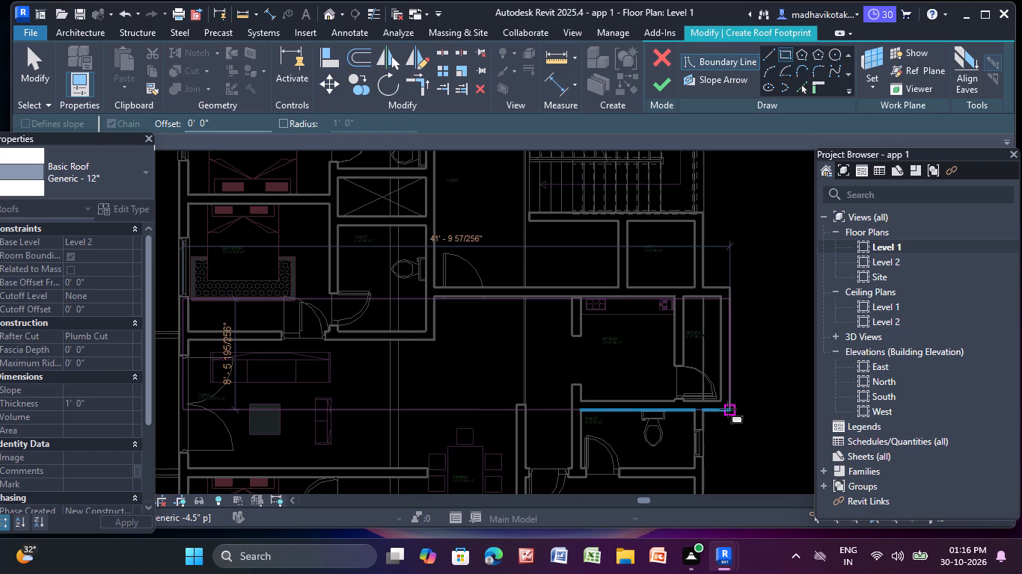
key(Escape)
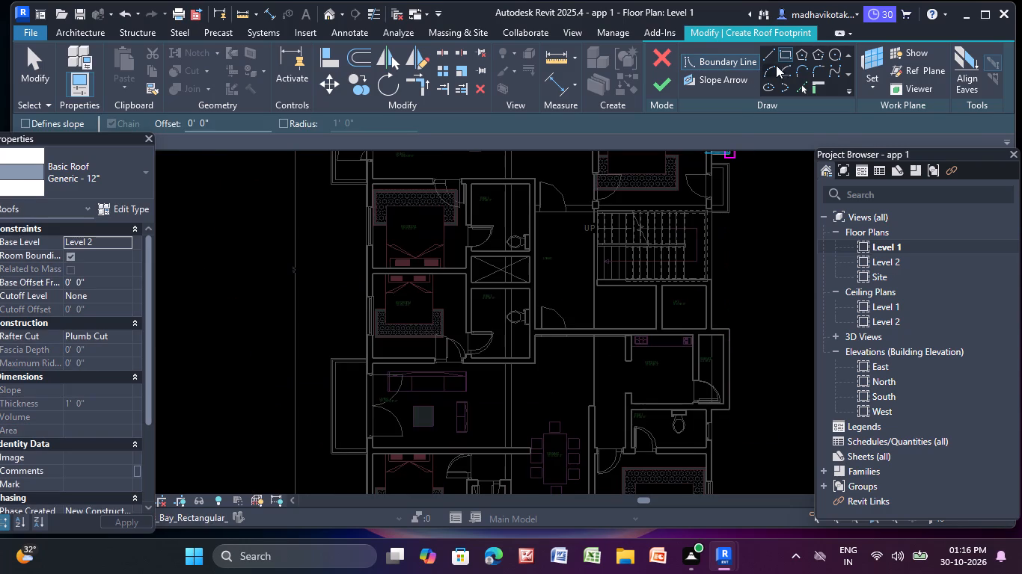
Complete the roof with a rectangle from the southern kitchen block's northeast corner to the west facade, at the living room balcony door's south end.
click(787, 55)
click(727, 328)
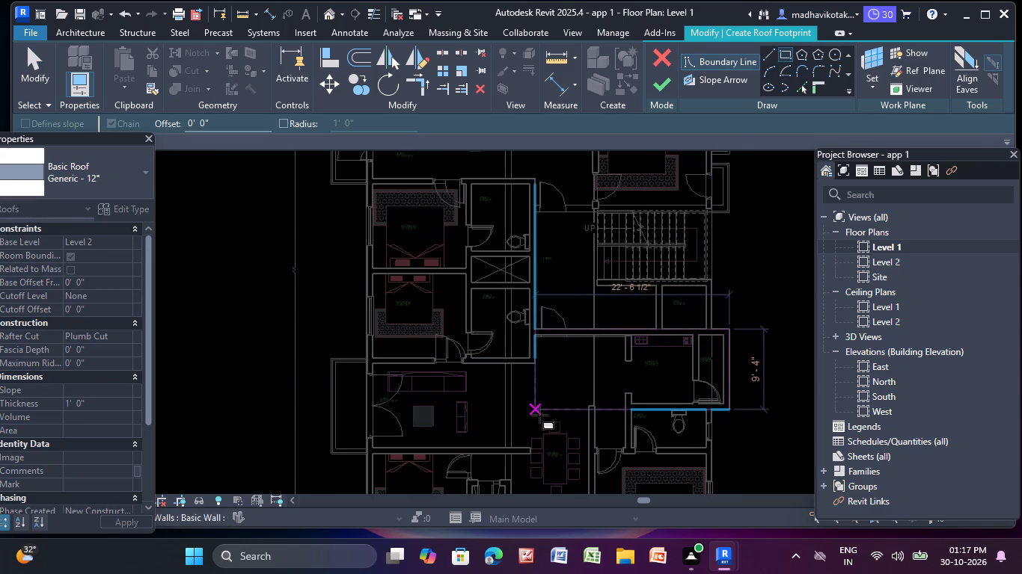
scroll(500, 414, down, 1)
middle_drag(496, 414, 671, 383)
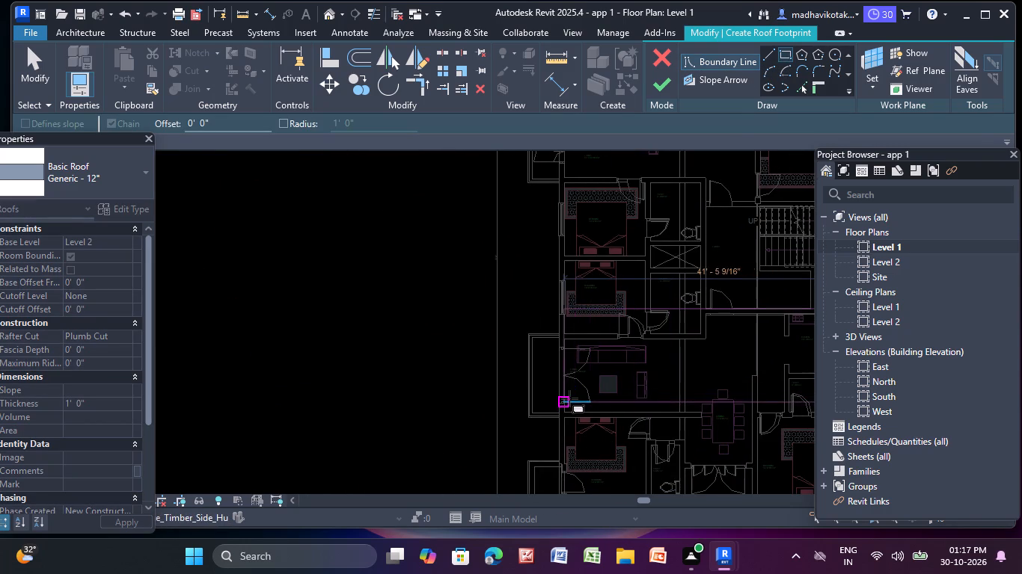
scroll(567, 399, up, 3)
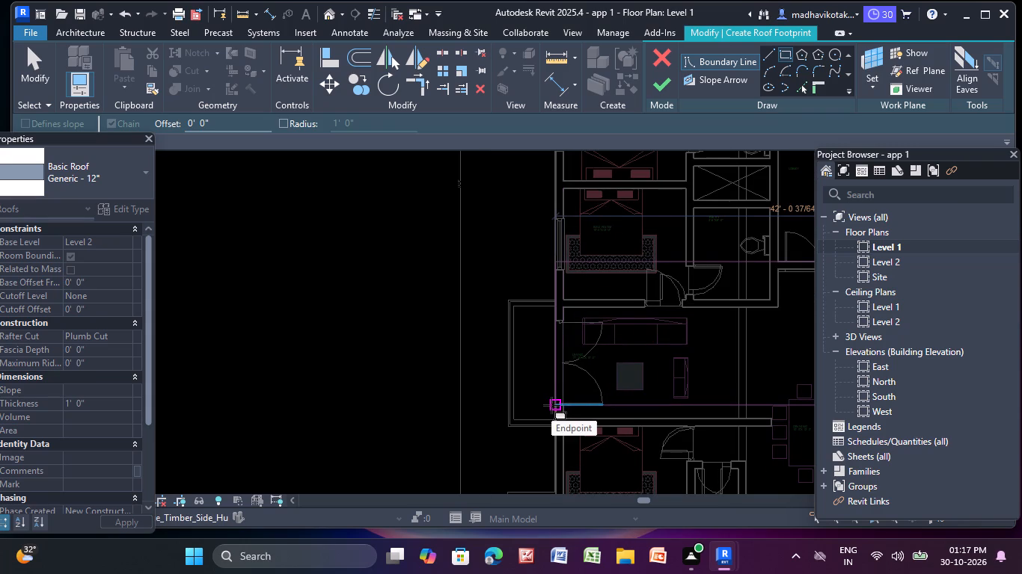
click(551, 405)
middle_drag(554, 380, 425, 348)
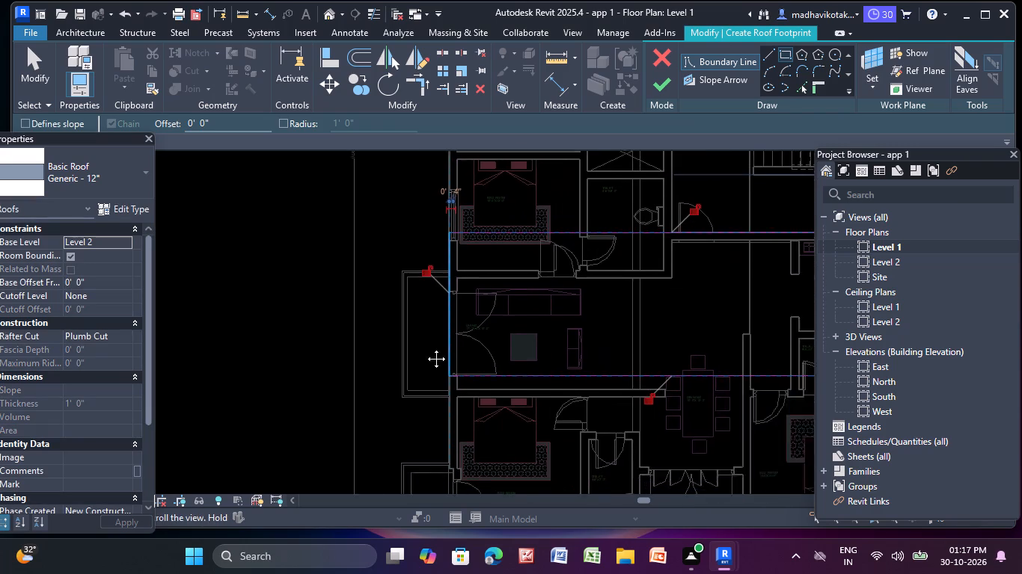
middle_drag(425, 348, 360, 345)
click(662, 89)
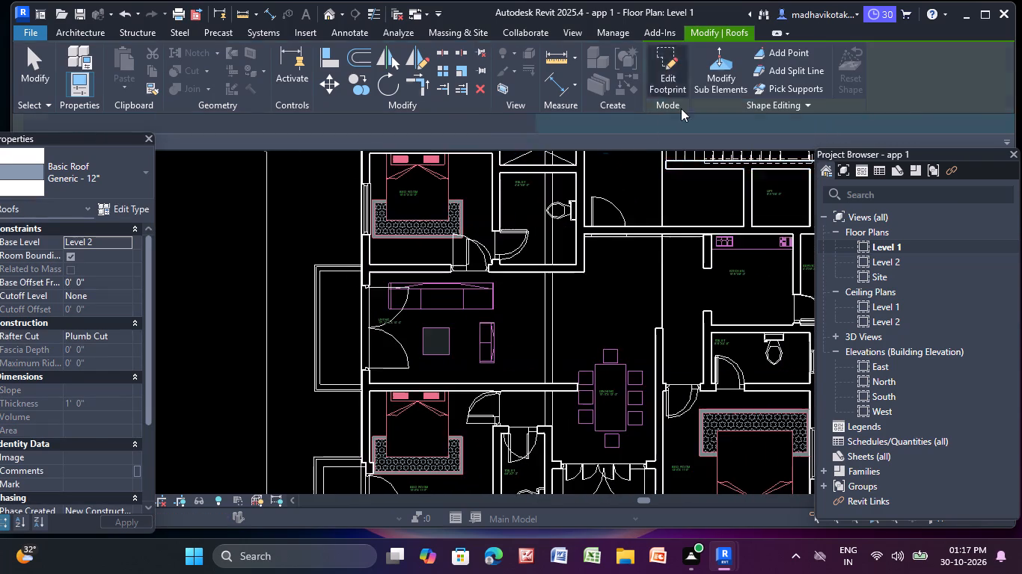
Create a Level 2 footprint roof as a rectangle from the southeast toilet's outer northeast corner to the building's southwest exterior corner.
scroll(647, 297, down, 5)
middle_drag(643, 303, 597, 256)
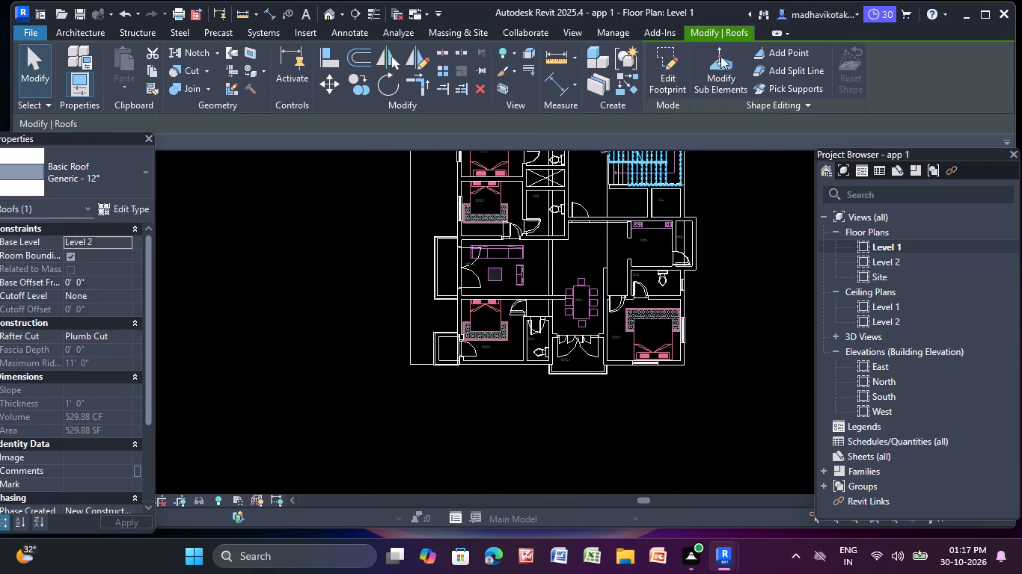
click(86, 26)
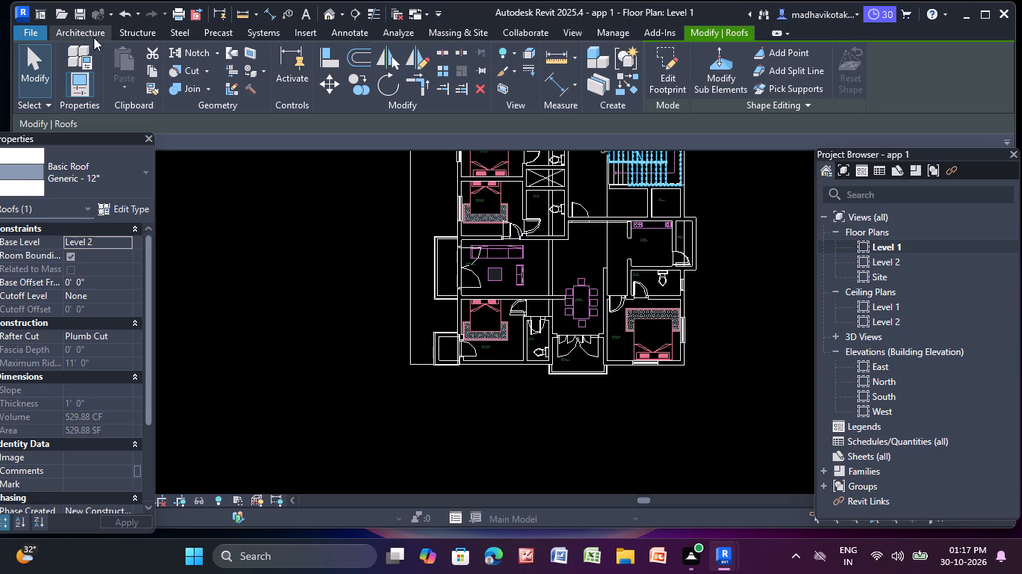
click(88, 34)
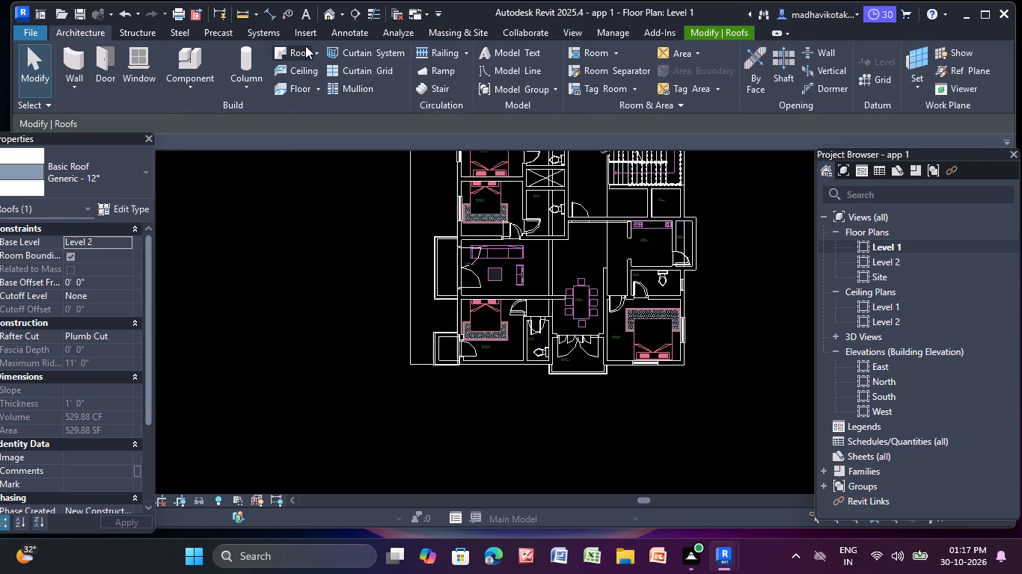
click(296, 49)
click(498, 308)
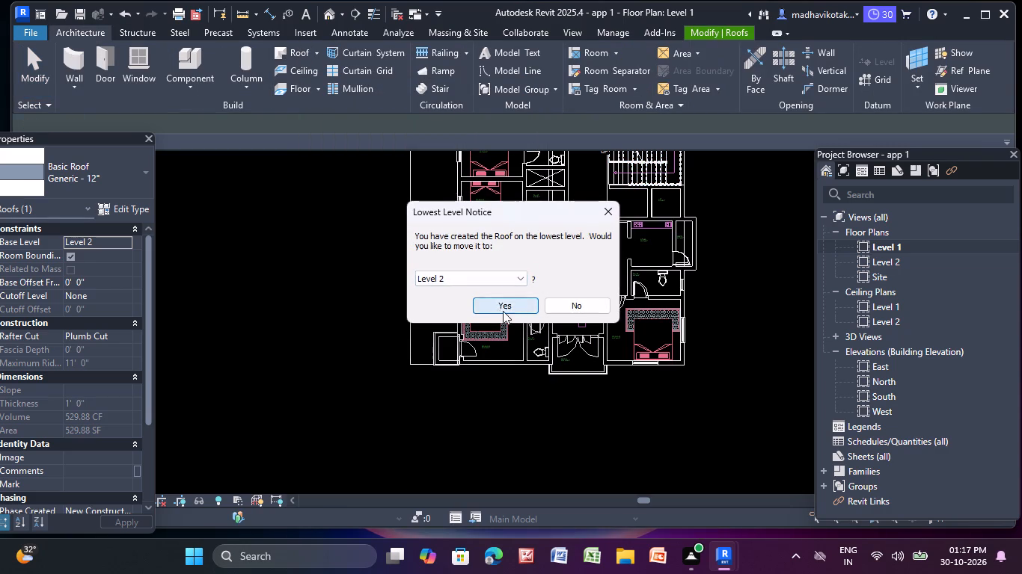
click(787, 54)
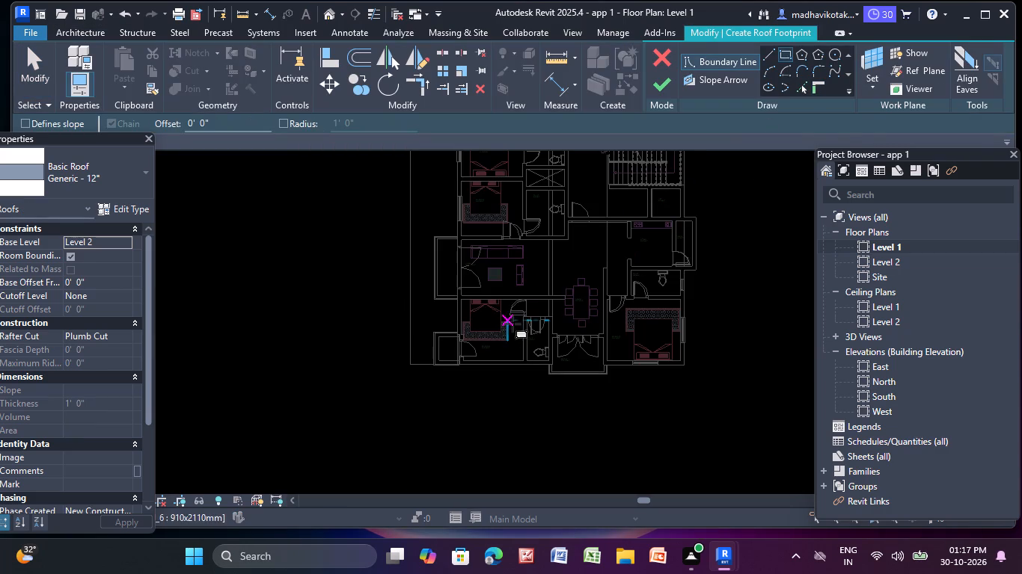
scroll(675, 286, up, 3)
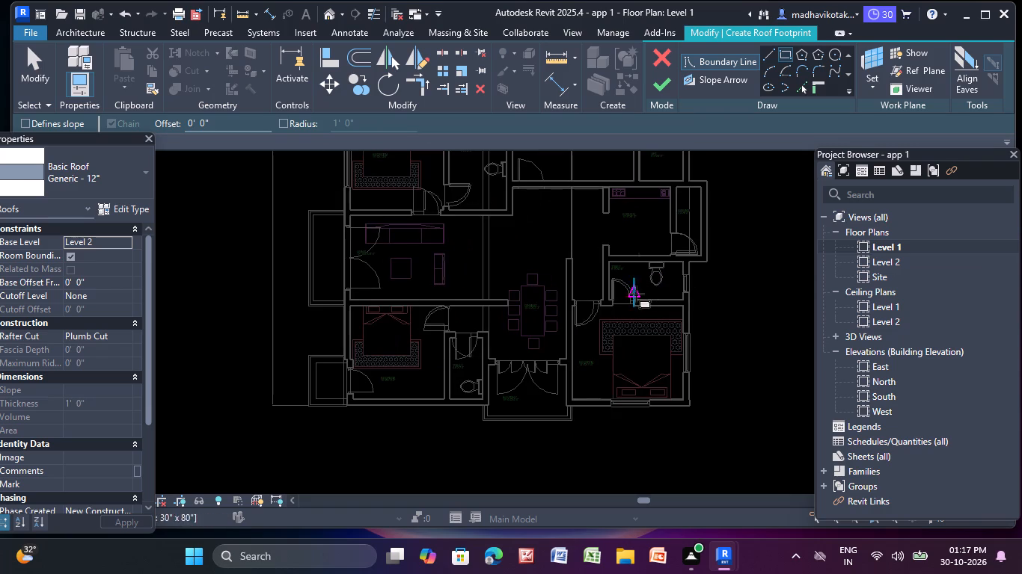
scroll(690, 264, up, 3)
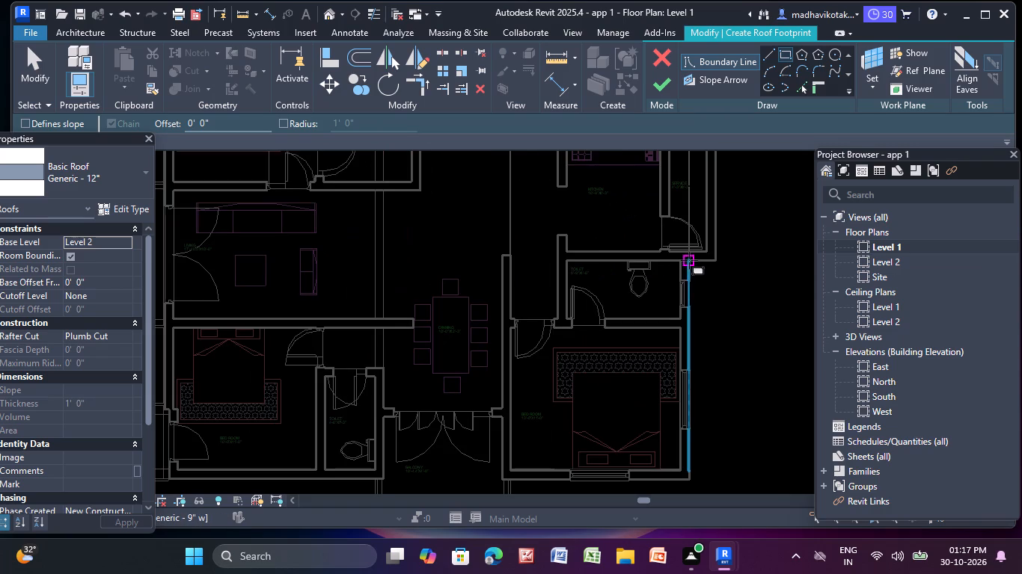
click(689, 260)
middle_drag(471, 454, 595, 377)
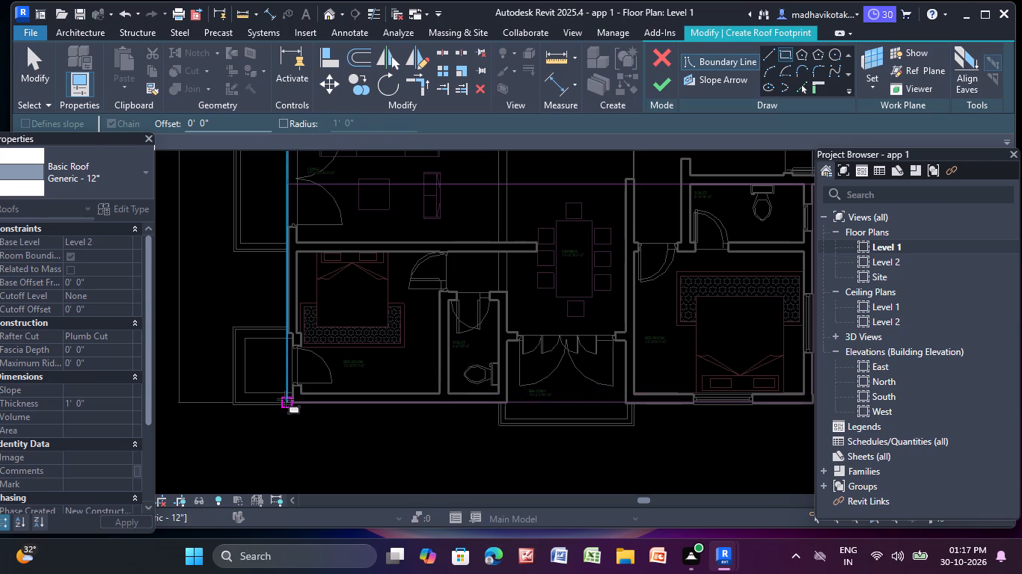
click(285, 399)
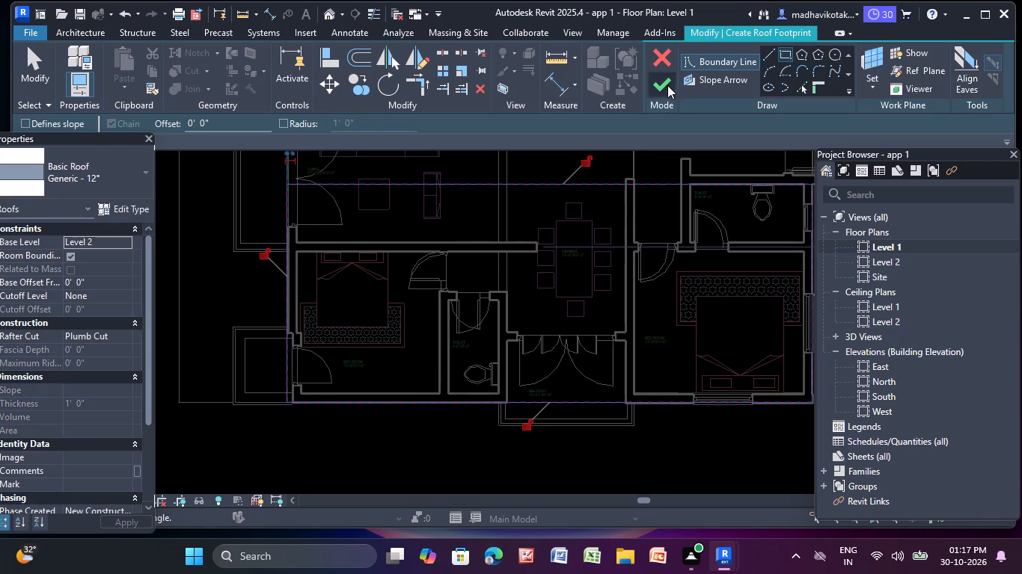
click(670, 81)
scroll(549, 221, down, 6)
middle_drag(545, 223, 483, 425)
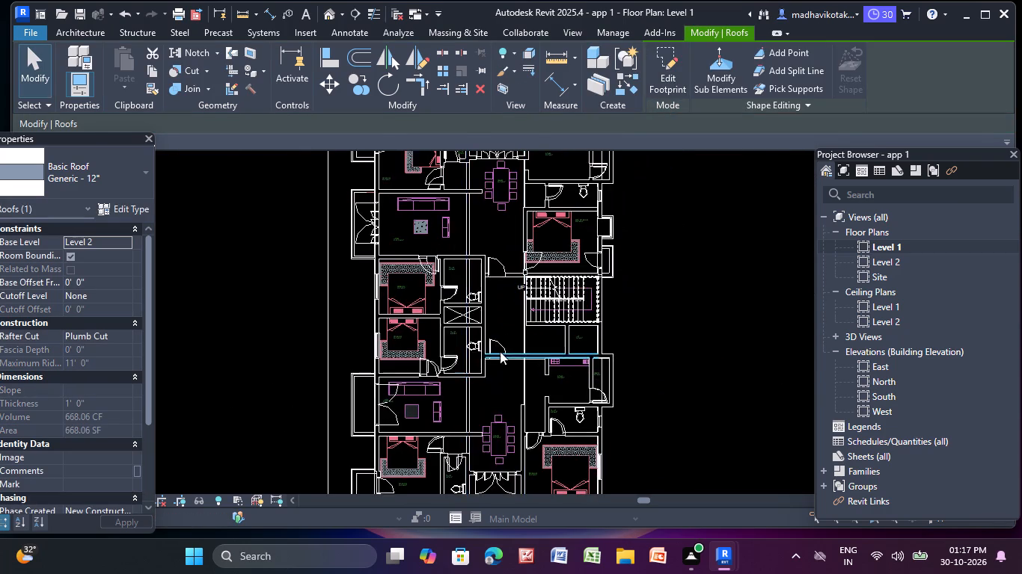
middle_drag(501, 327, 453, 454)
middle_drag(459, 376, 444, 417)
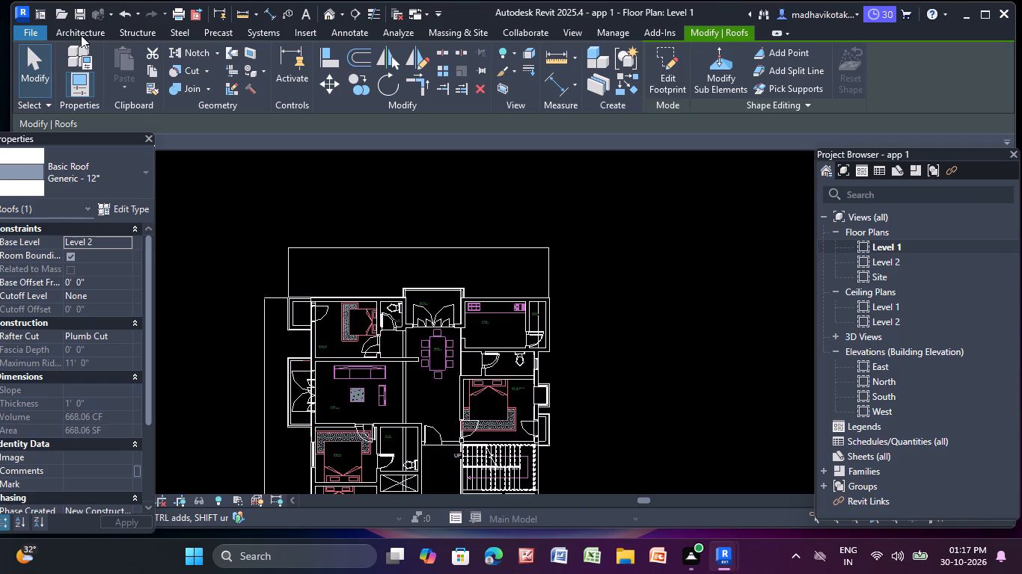
Create an unsloped Level 2 footprint roof, about 17'-3" deep, as a rectangle from the north toilet's outer northeast corner to the west facade's bedroom window.
click(71, 27)
click(300, 53)
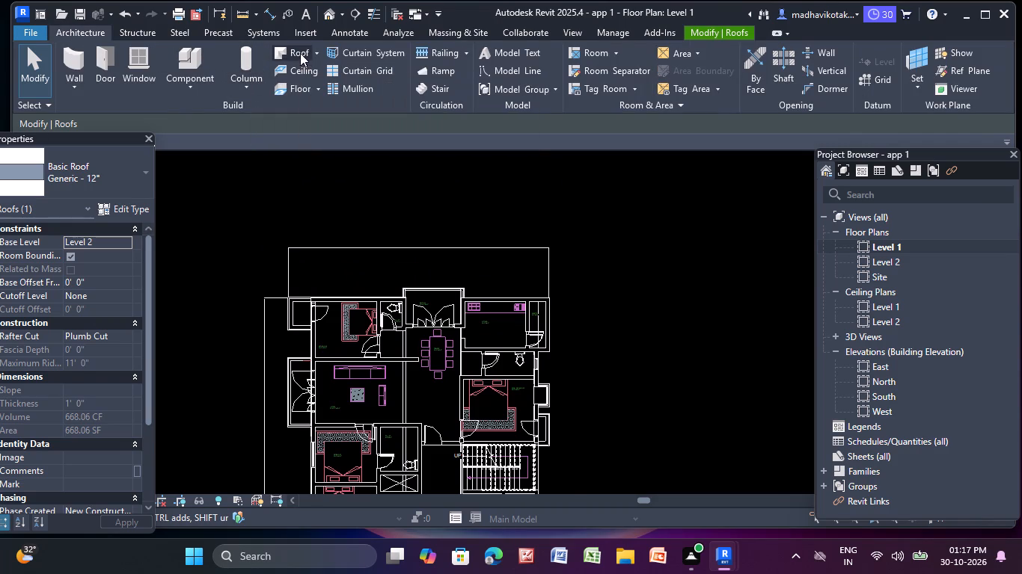
click(516, 299)
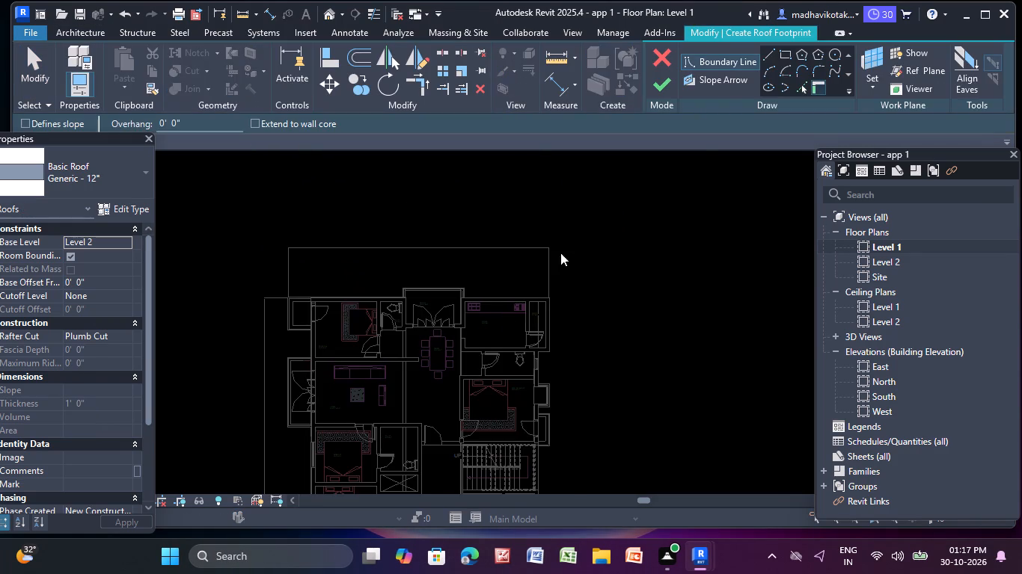
click(786, 51)
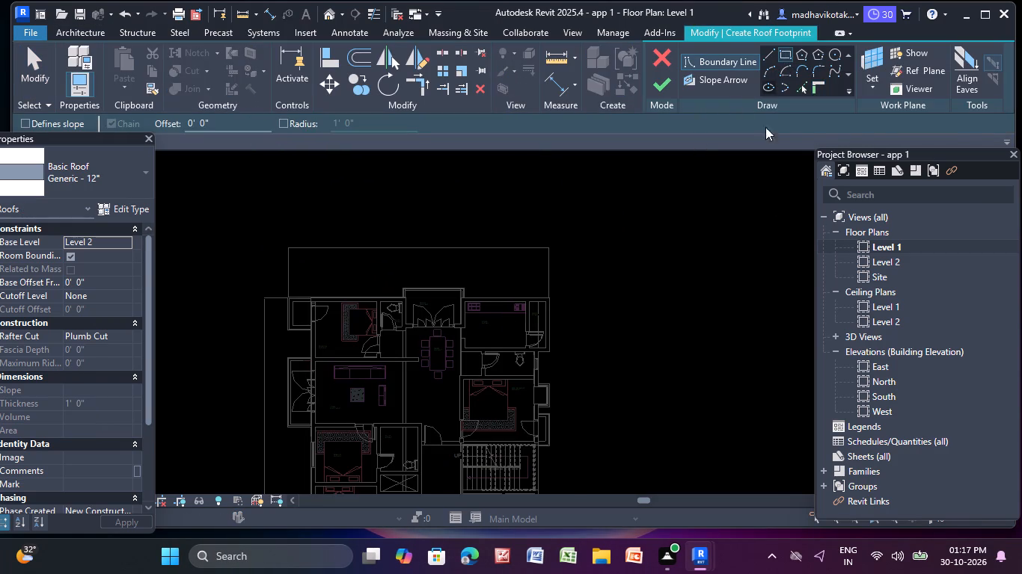
middle_drag(749, 250, 764, 180)
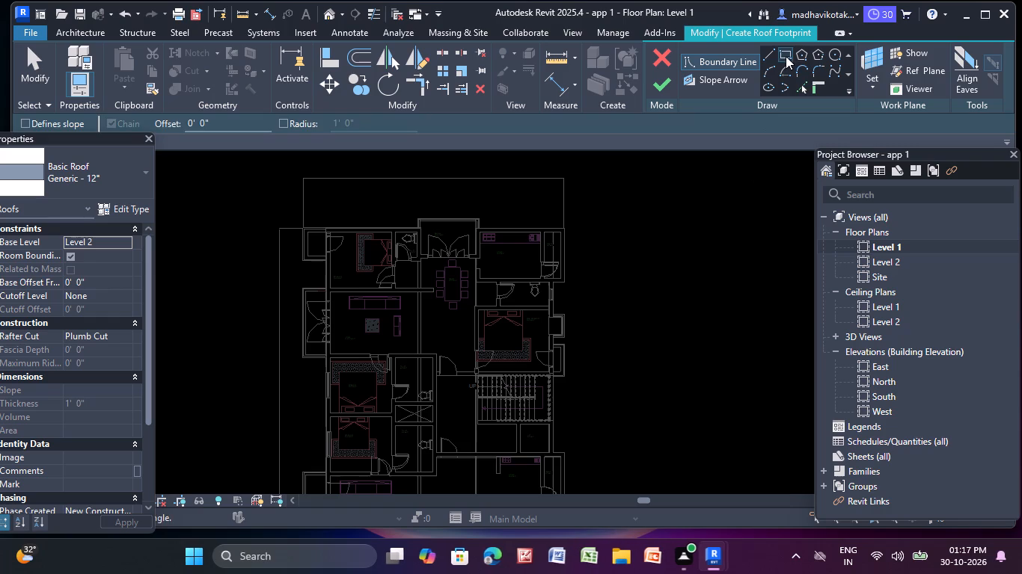
click(785, 57)
scroll(555, 288, up, 1)
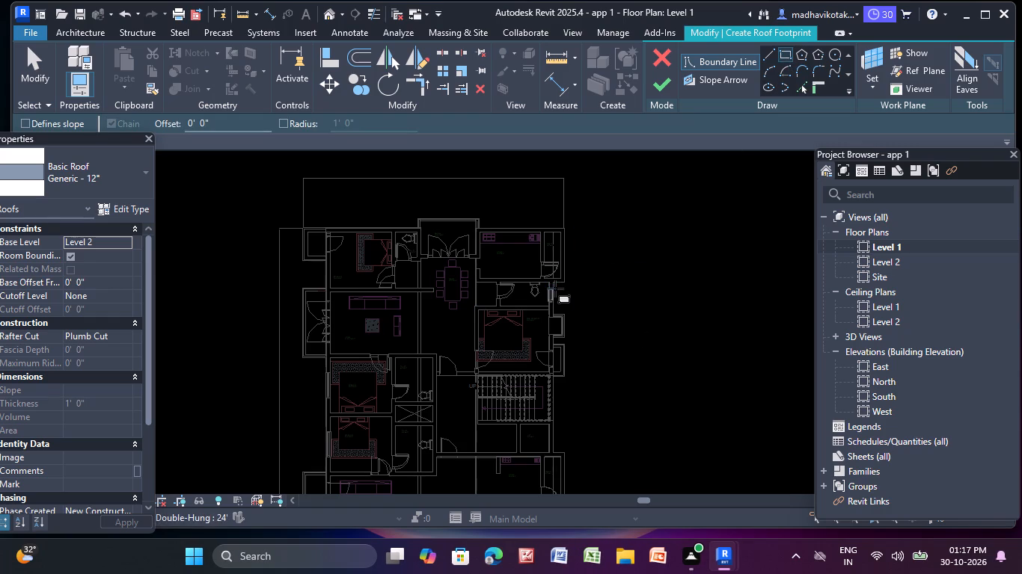
middle_drag(555, 288, 599, 250)
scroll(599, 250, up, 2)
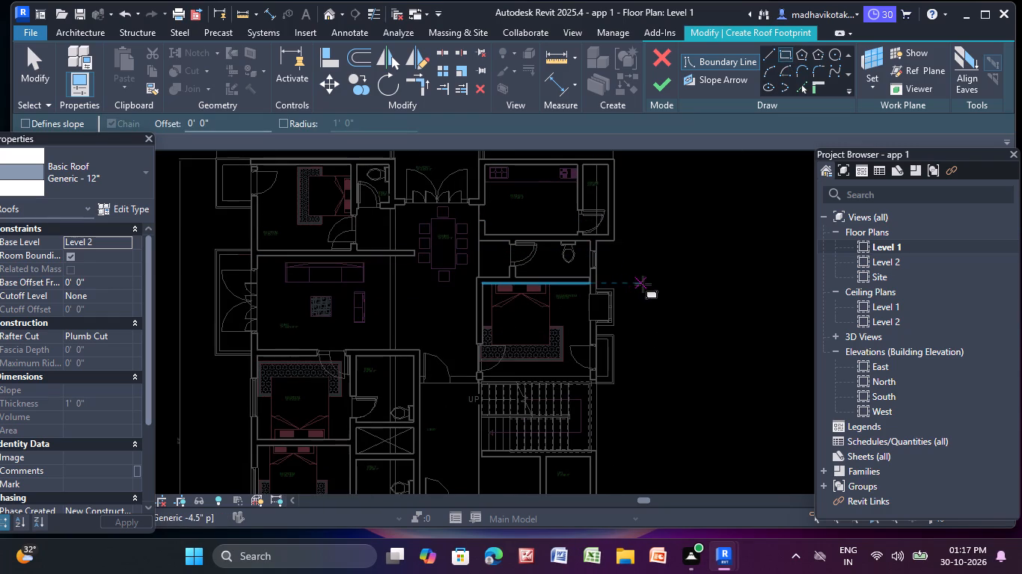
click(597, 238)
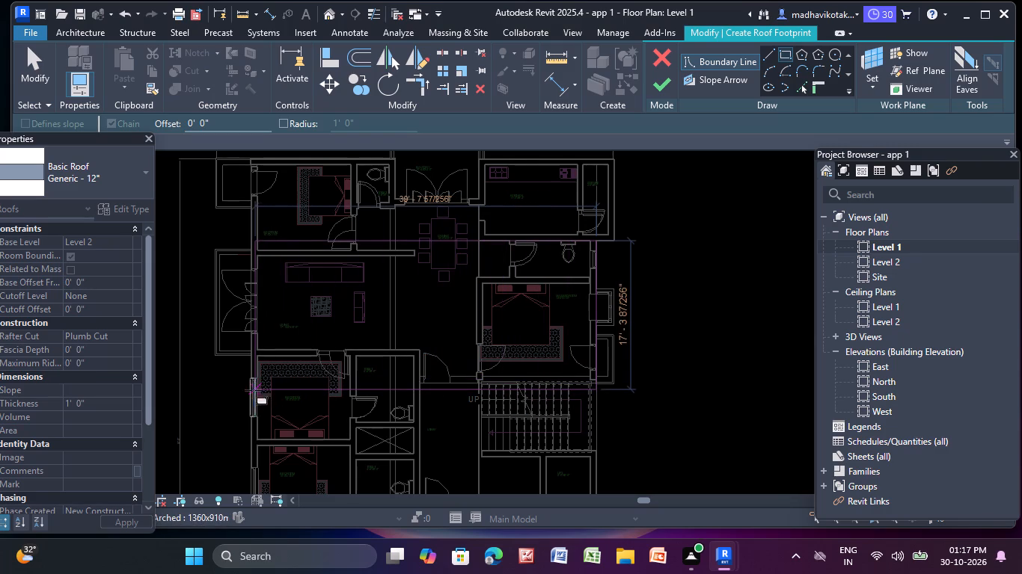
scroll(253, 392, up, 4)
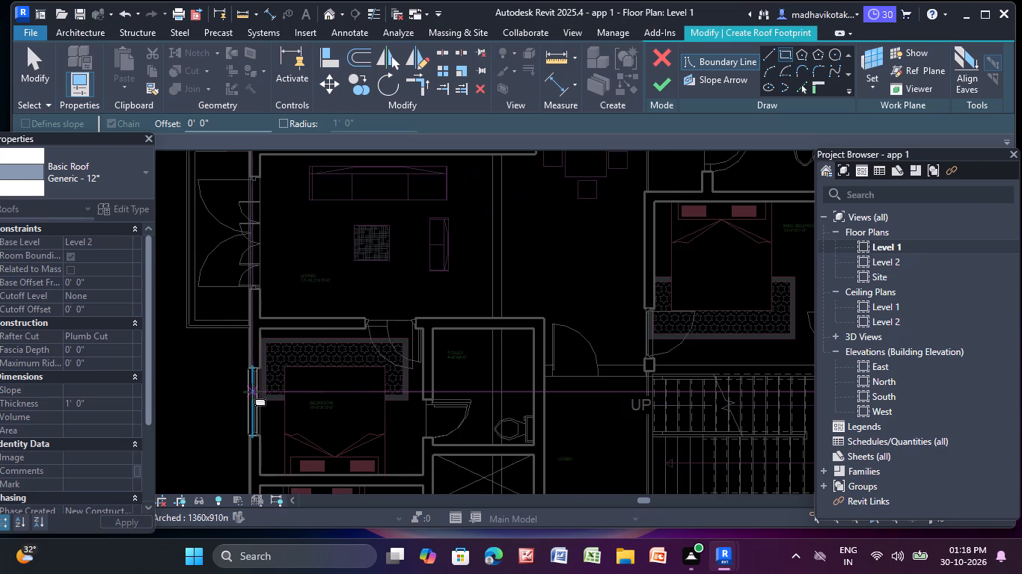
click(250, 392)
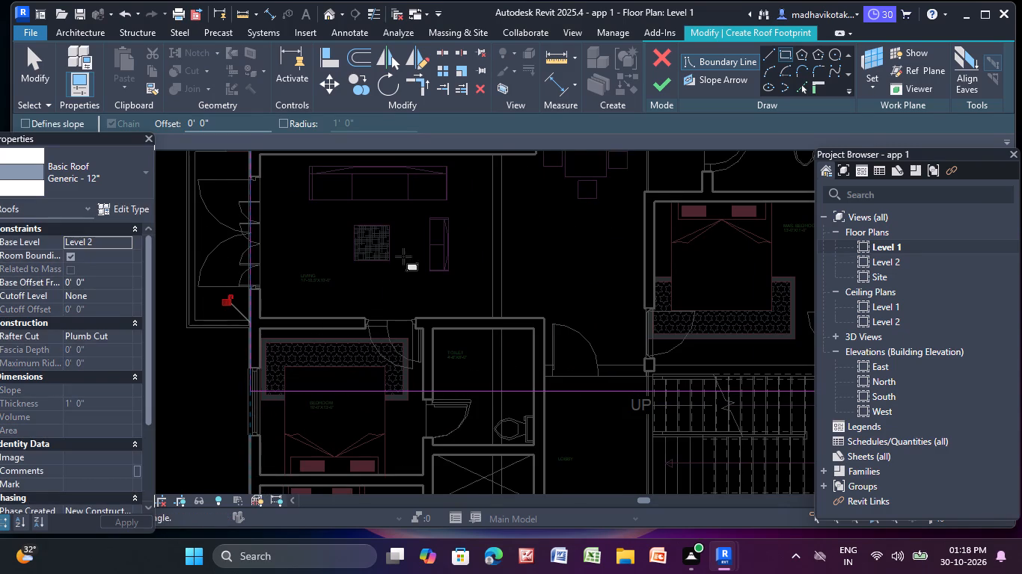
click(665, 80)
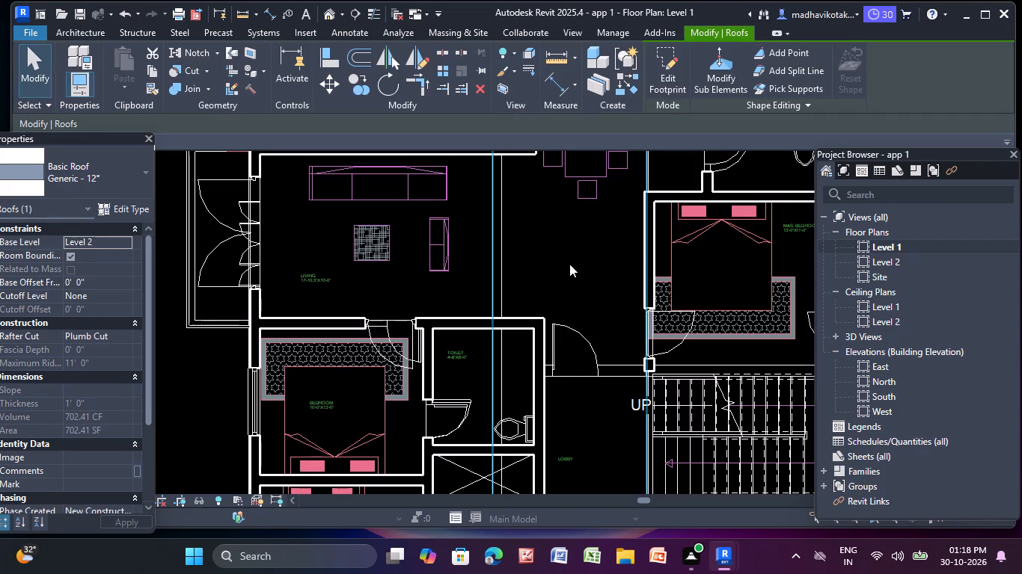
key(Escape)
Examine the roofs in the 3D view from the east side, including the uncovered strip around the lobby staircase.
click(331, 15)
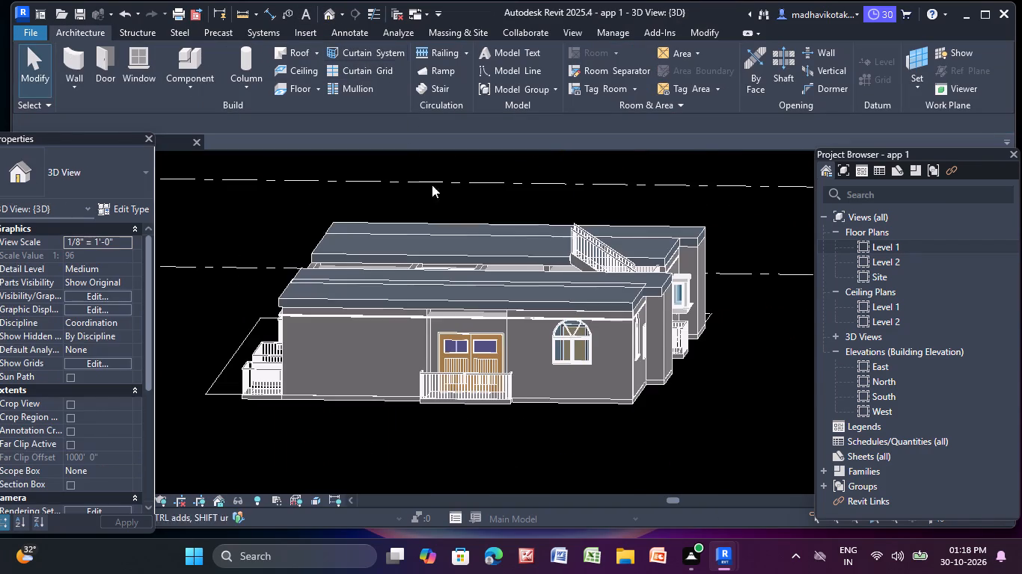
middle_drag(706, 331, 542, 388)
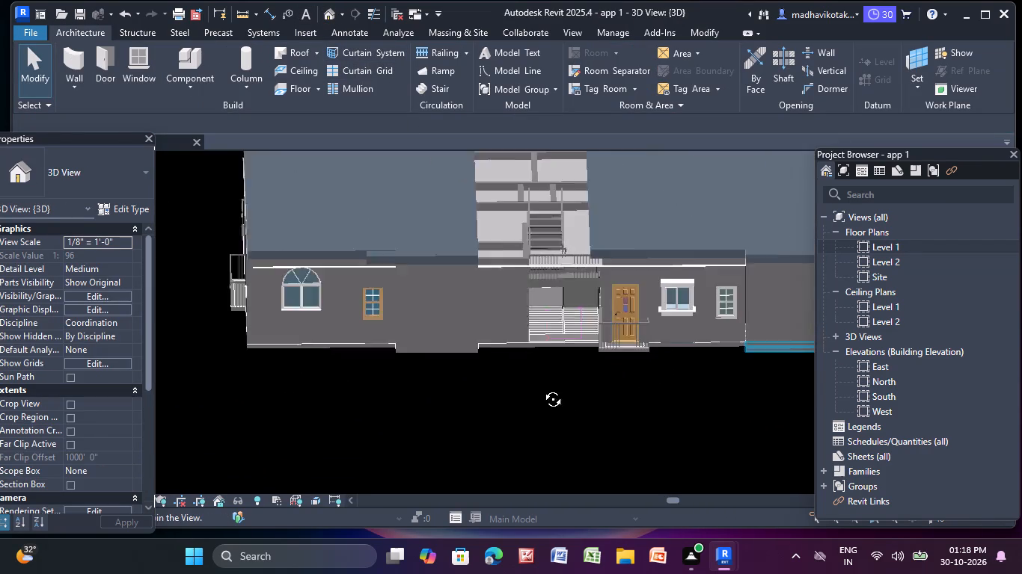
middle_drag(542, 388, 536, 333)
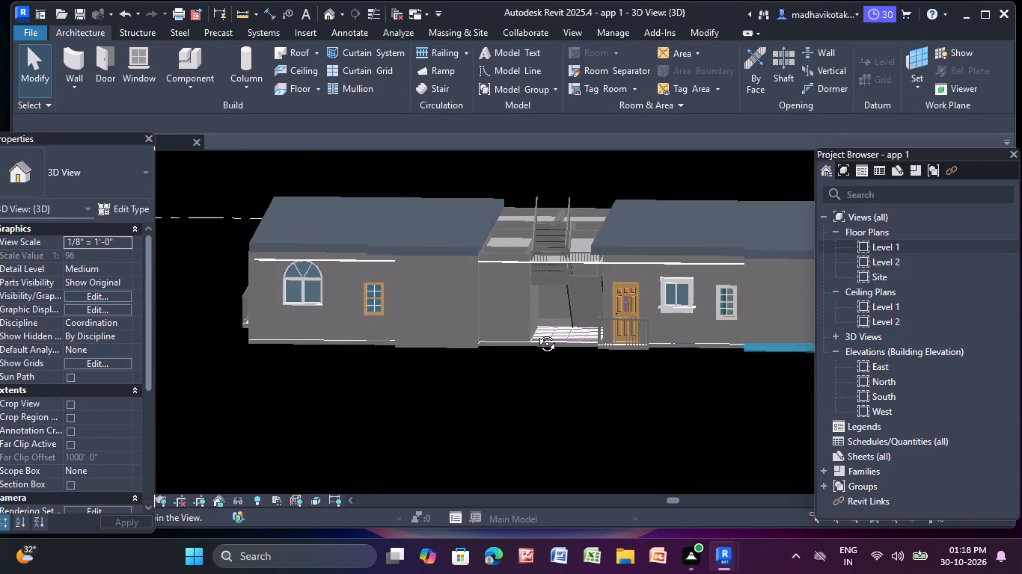
middle_drag(536, 333, 546, 278)
scroll(551, 273, down, 3)
middle_drag(551, 273, 513, 348)
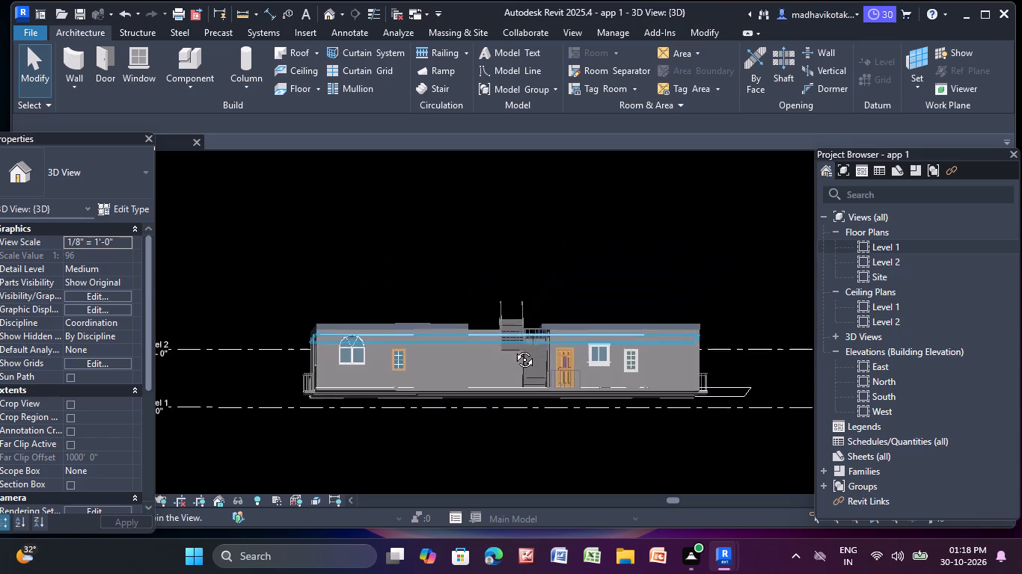
middle_drag(513, 348, 504, 395)
scroll(580, 331, up, 4)
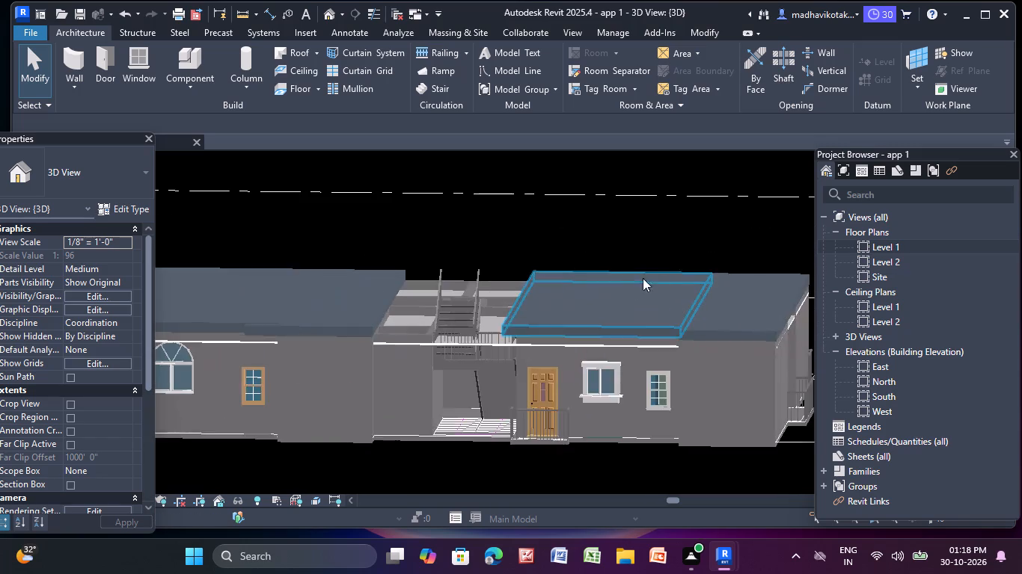
scroll(666, 283, up, 4)
shift+middle_drag(667, 303, 565, 356)
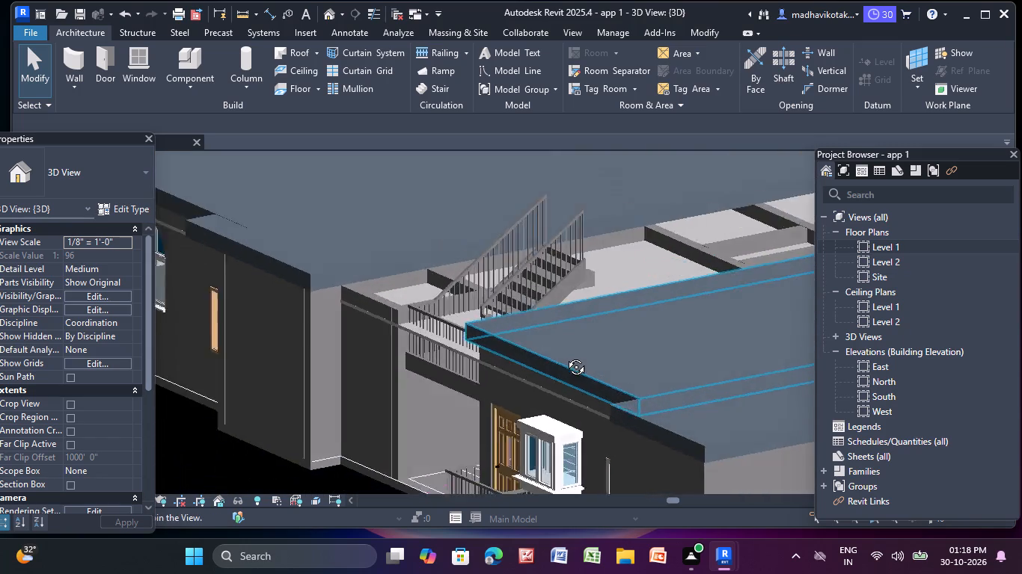
shift+middle_drag(565, 356, 557, 393)
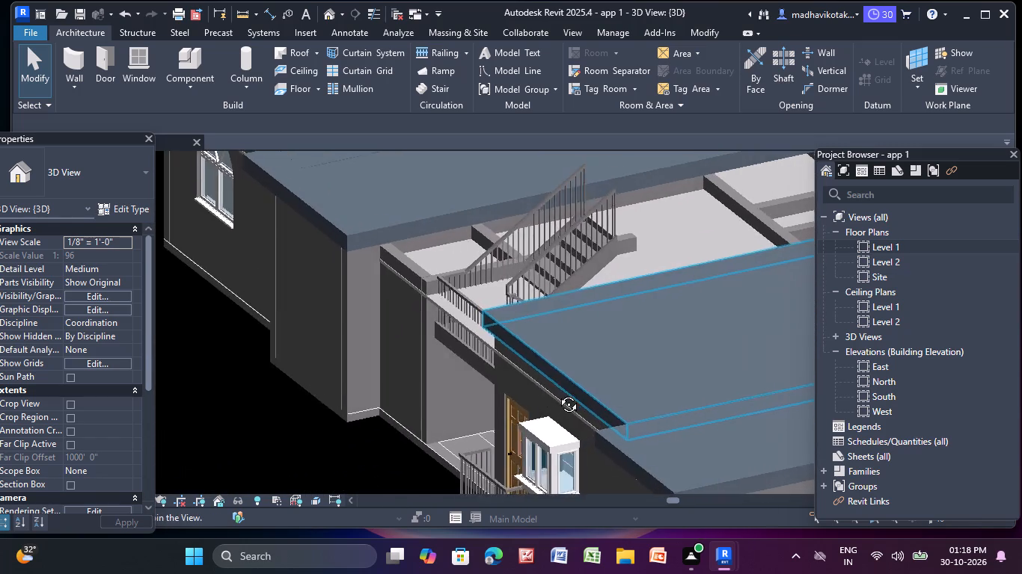
shift+middle_drag(557, 393, 655, 379)
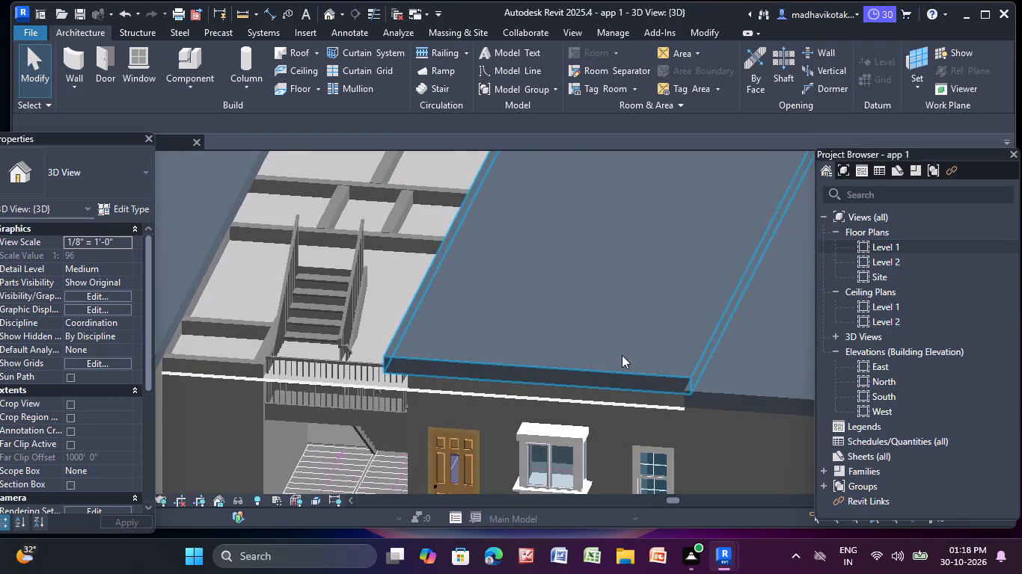
scroll(617, 350, down, 4)
shift+middle_drag(593, 339, 611, 310)
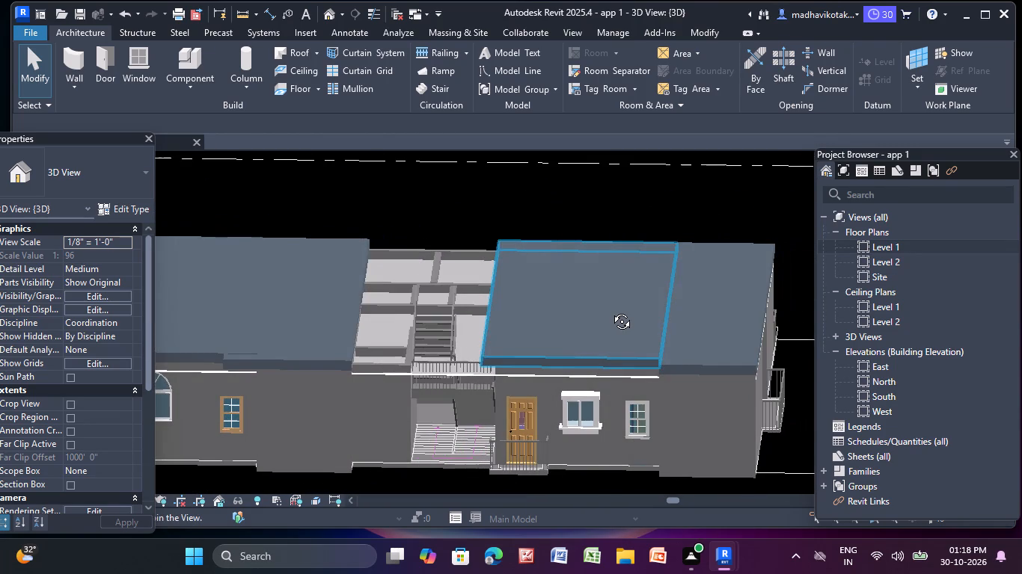
shift+middle_drag(611, 310, 599, 319)
Create an unsloped Level 2 footprint roof over the staircase strip, as a rectangle about 12'-7" wide from the west facade to the east facade.
click(293, 52)
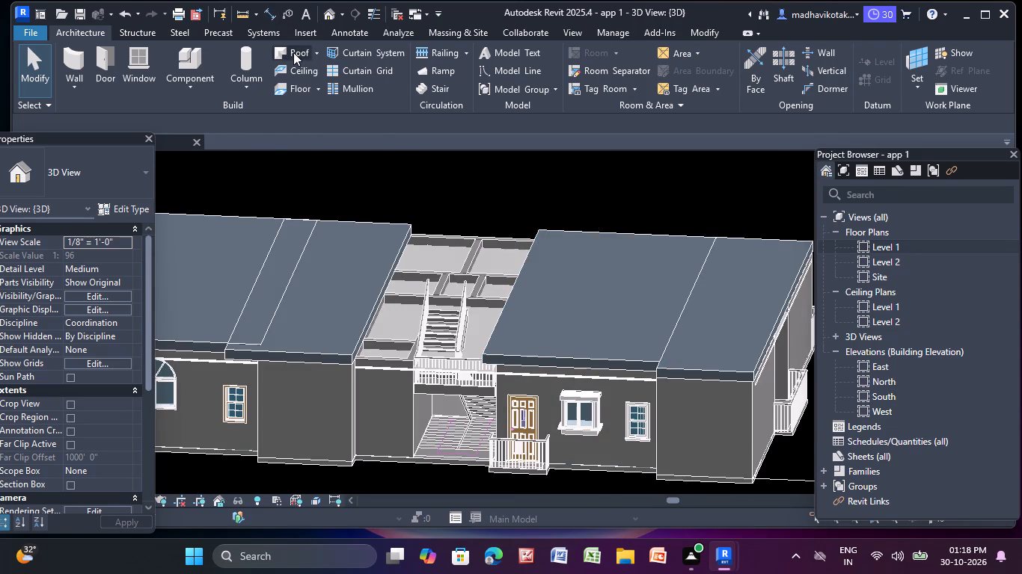
click(499, 306)
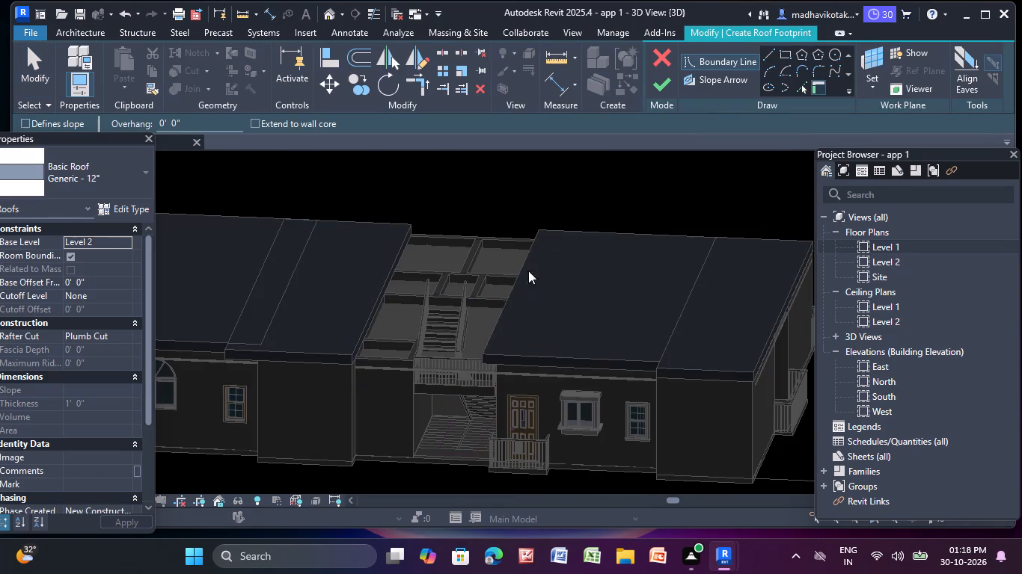
click(785, 53)
shift+middle_drag(501, 242, 505, 280)
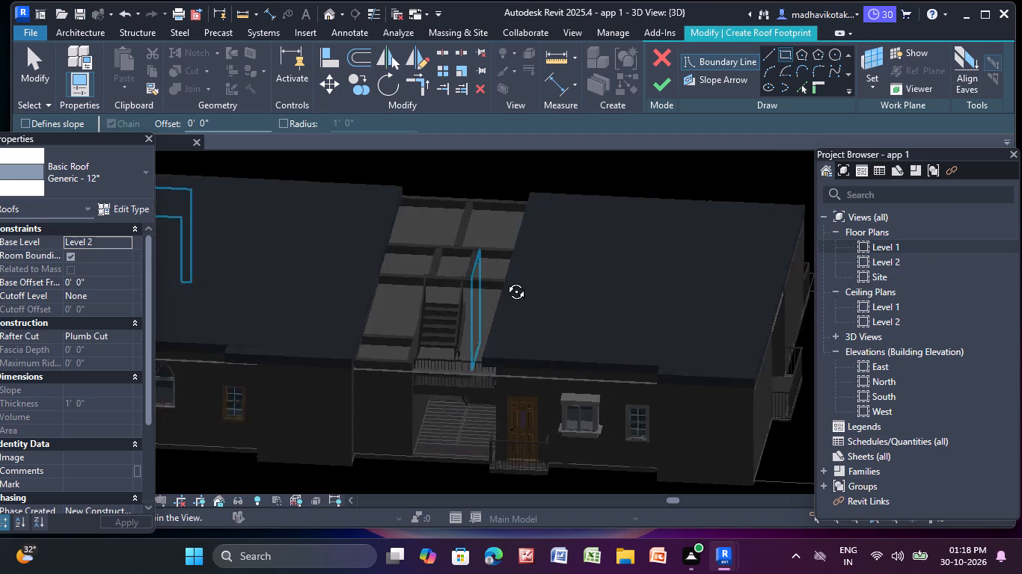
shift+middle_drag(505, 280, 511, 324)
scroll(483, 296, down, 2)
middle_drag(483, 295, 490, 378)
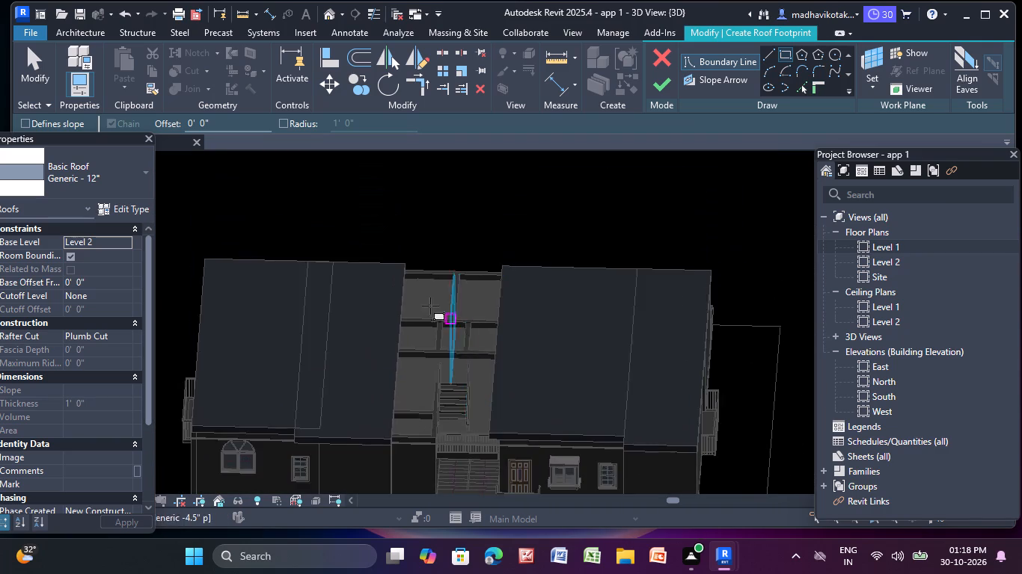
scroll(432, 306, up, 7)
scroll(411, 230, up, 5)
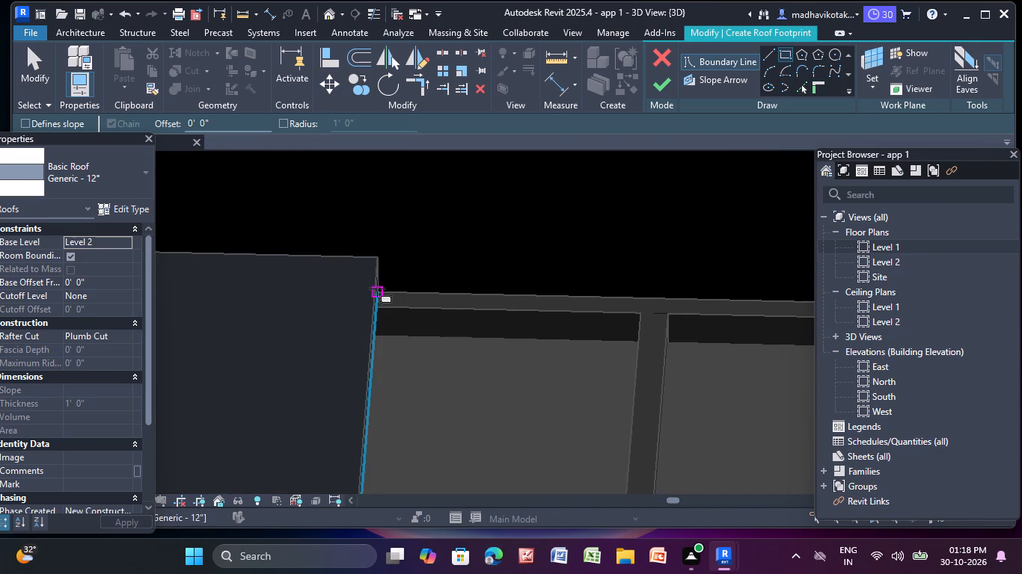
click(377, 288)
scroll(635, 398, down, 4)
middle_drag(689, 426, 504, 247)
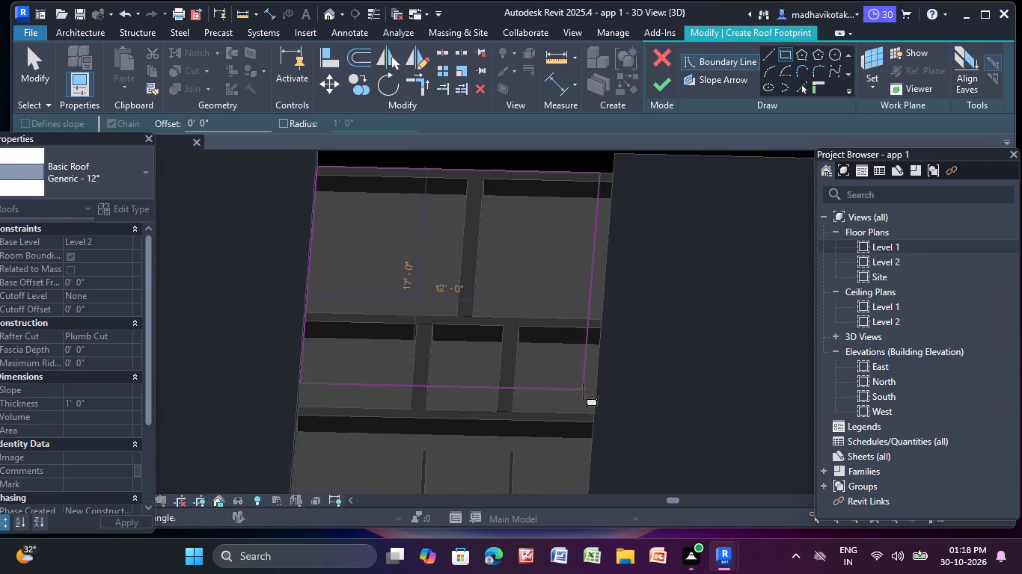
scroll(587, 396, down, 1)
middle_drag(580, 415, 530, 265)
scroll(531, 265, down, 1)
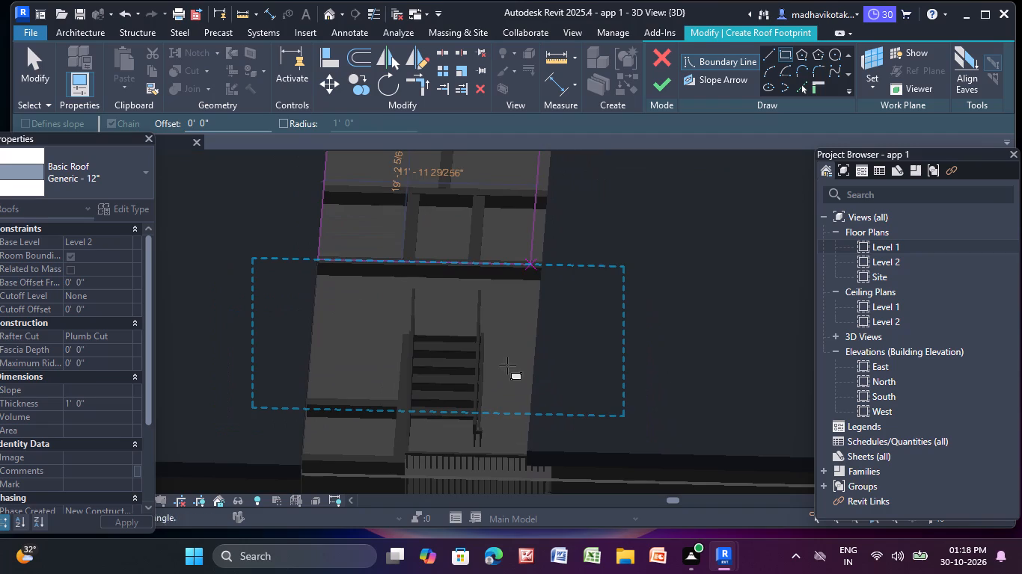
middle_drag(507, 448, 534, 395)
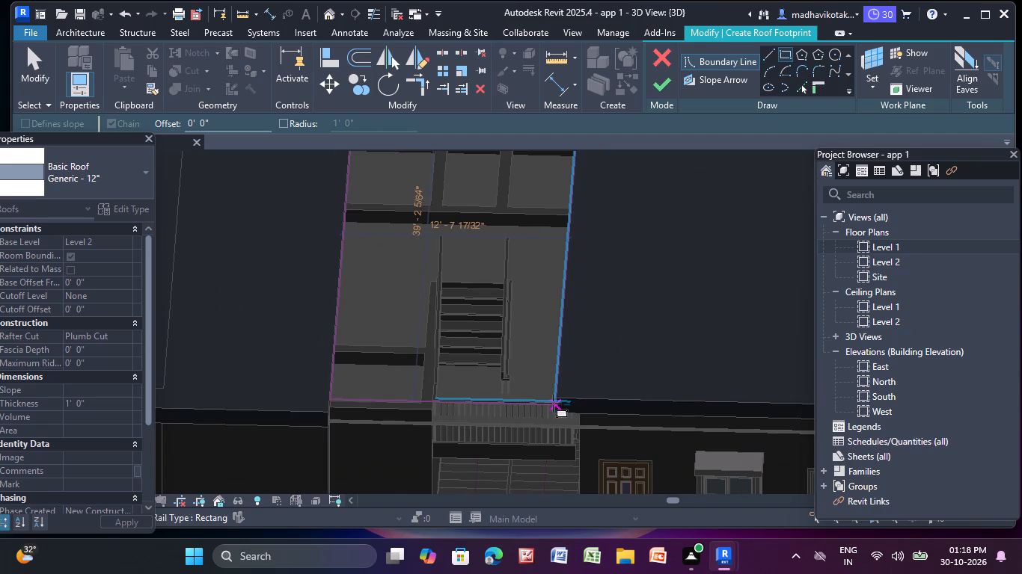
click(554, 413)
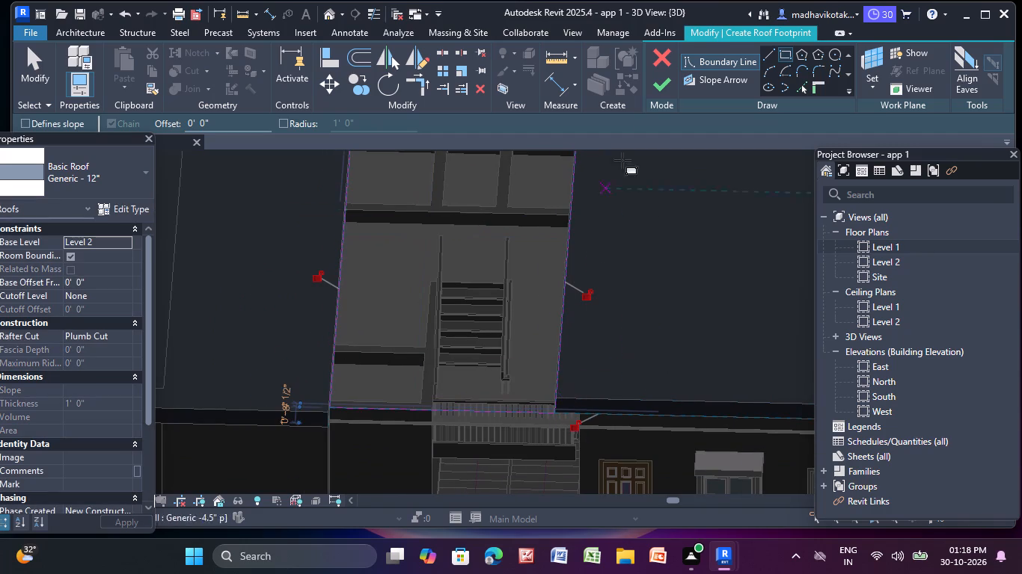
click(659, 88)
key(Escape)
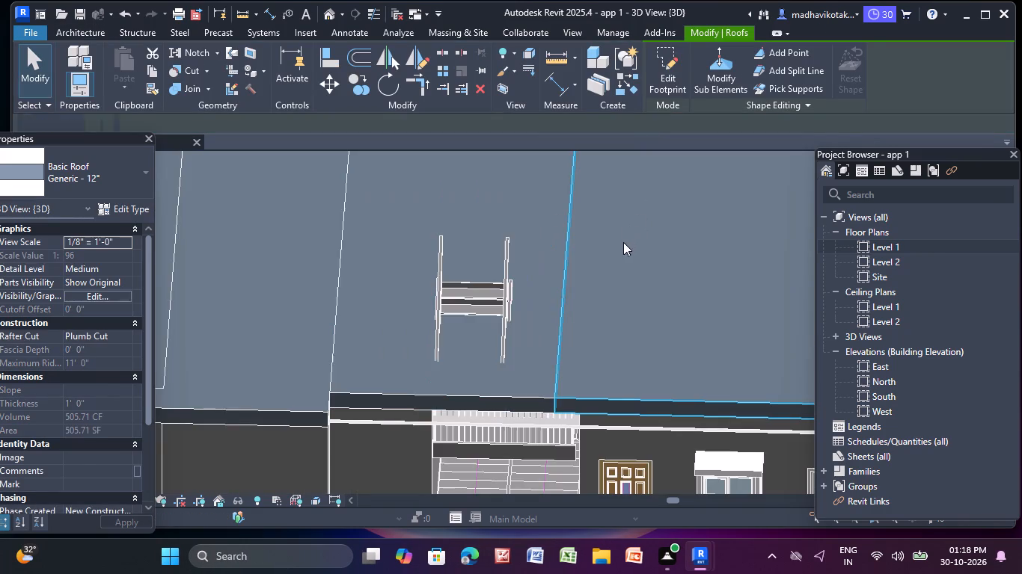
Examine the roofed building in 3D from all sides, including where the staircase railings pass through the roof.
scroll(560, 265, down, 9)
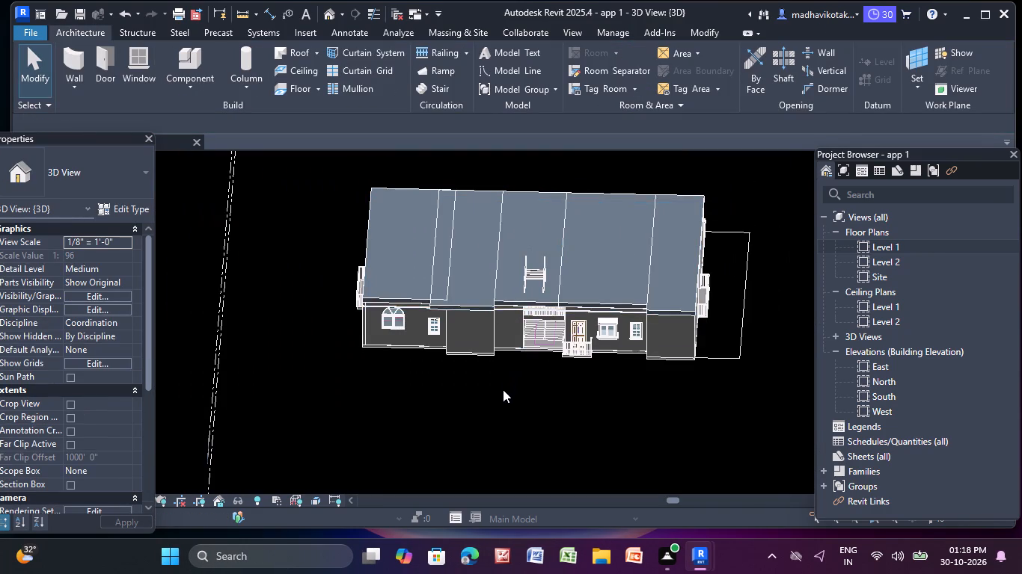
middle_drag(490, 427, 507, 263)
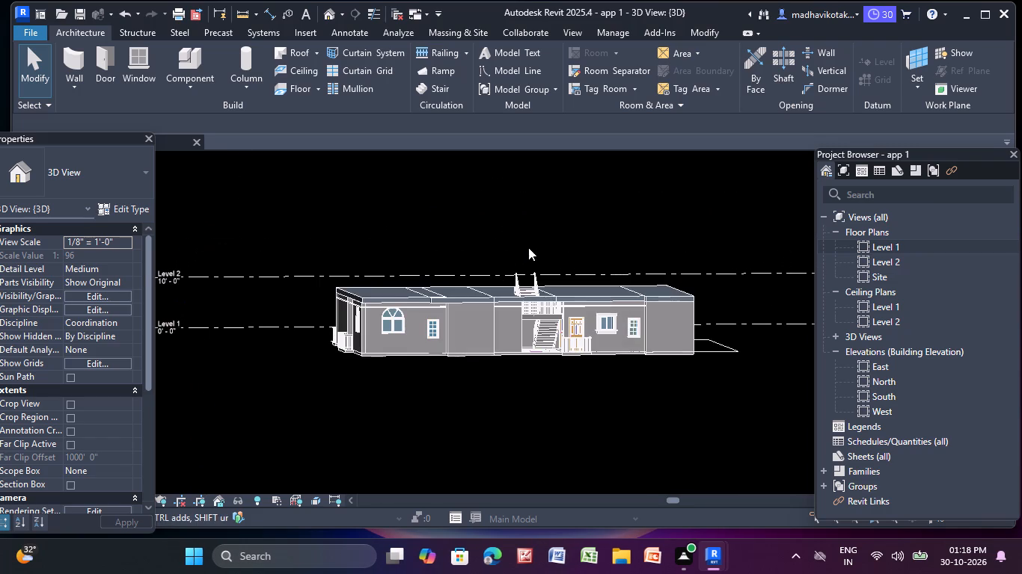
middle_drag(558, 244, 441, 389)
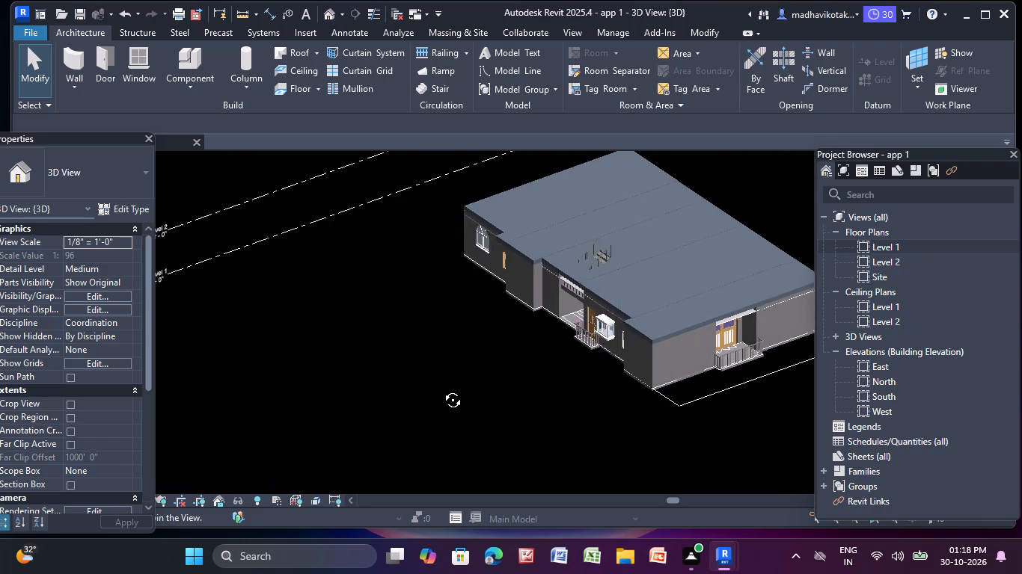
middle_drag(441, 389, 442, 389)
shift+middle_drag(615, 266, 350, 370)
shift+scroll(350, 370, up, 1)
middle_drag(414, 389, 224, 288)
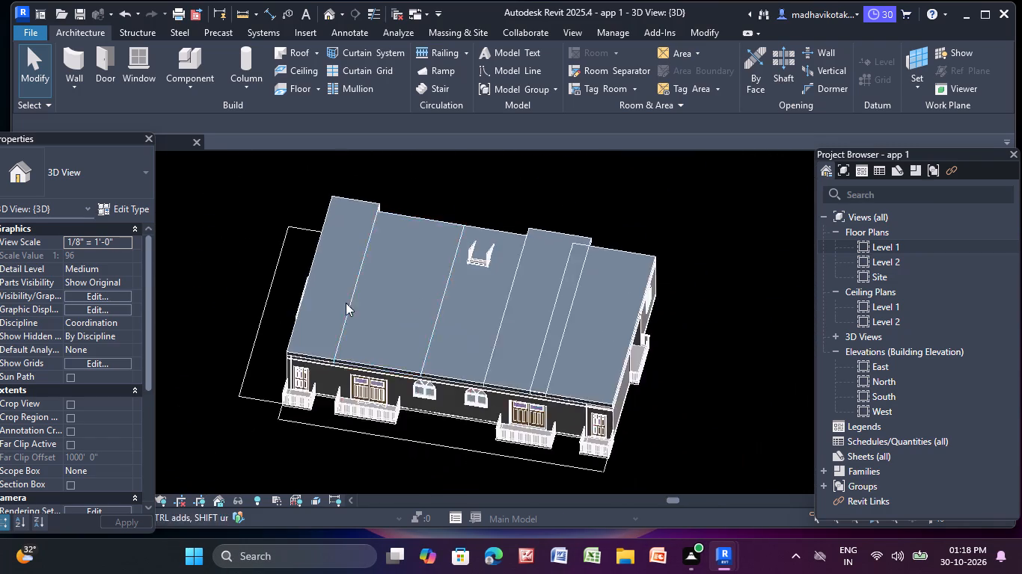
scroll(441, 280, up, 9)
shift+middle_drag(613, 283, 571, 351)
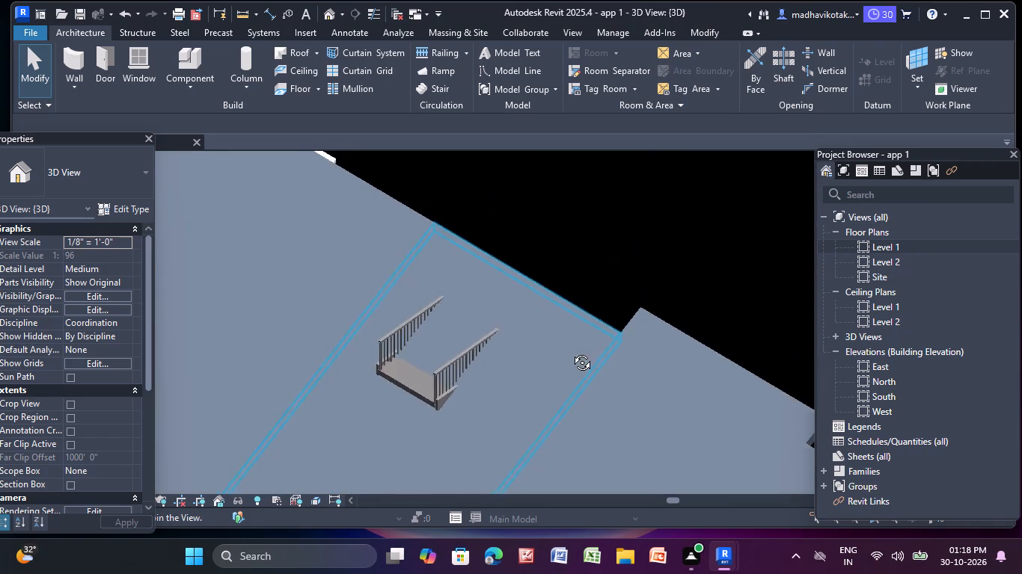
shift+middle_drag(571, 351, 563, 363)
scroll(540, 350, down, 4)
shift+middle_drag(622, 277, 453, 325)
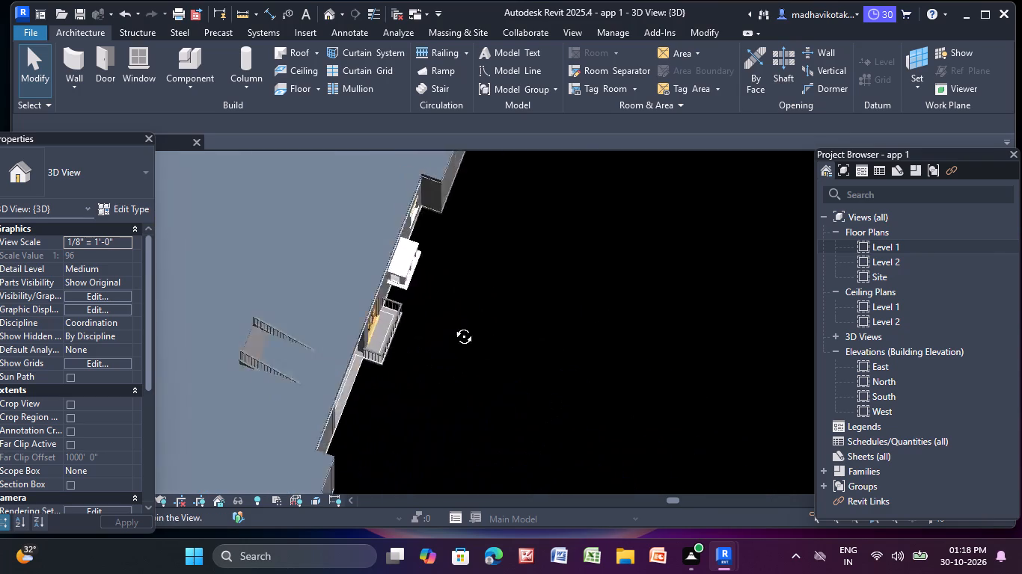
Examine the roofed building in 3D from several sides, including the roof edges and the staircase rising through the roof.
shift+middle_drag(453, 325, 427, 320)
shift+scroll(425, 315, down, 4)
middle_drag(425, 315, 575, 388)
shift+middle_drag(540, 413, 474, 178)
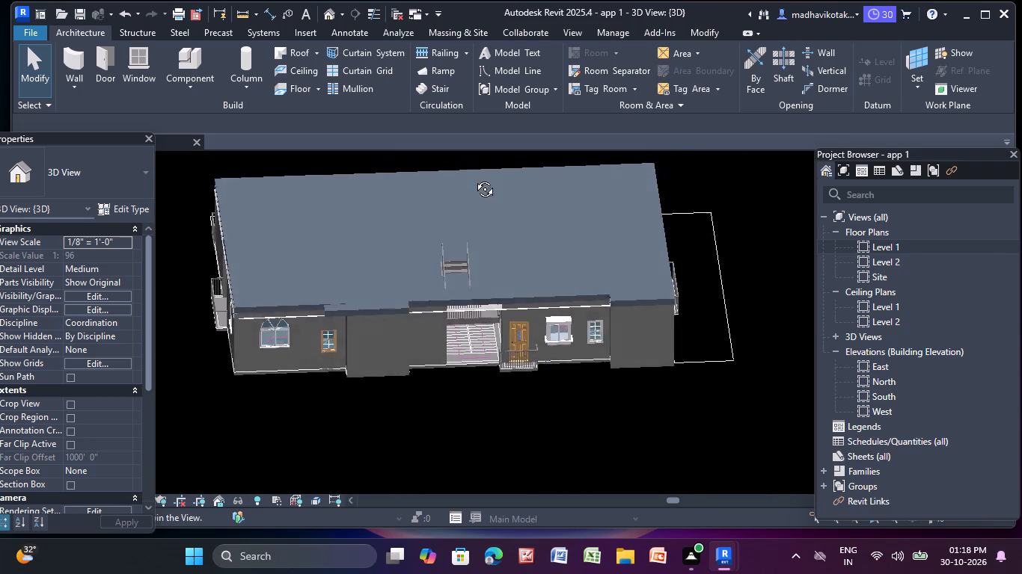
shift+middle_drag(474, 178, 473, 170)
middle_drag(549, 288, 536, 383)
shift+middle_drag(531, 387, 504, 258)
scroll(449, 340, up, 2)
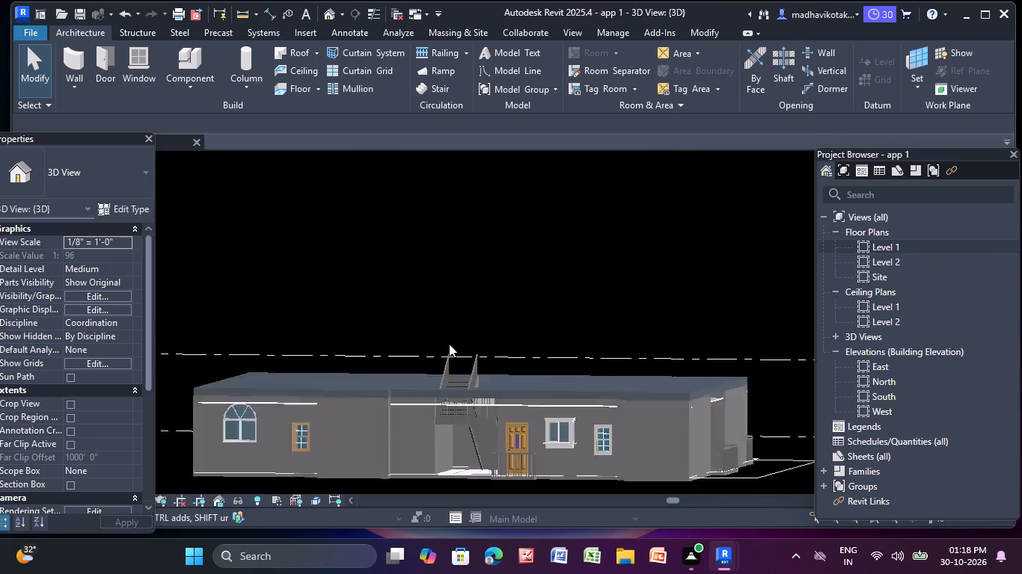
scroll(449, 344, up, 3)
middle_drag(483, 353, 444, 275)
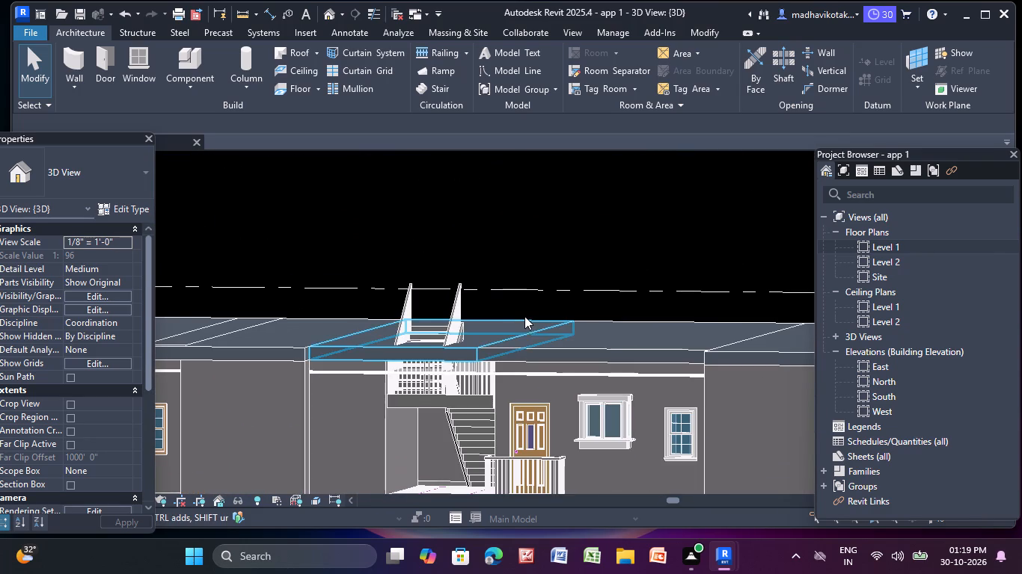
middle_drag(524, 317, 495, 268)
scroll(518, 413, down, 4)
middle_drag(599, 453, 571, 387)
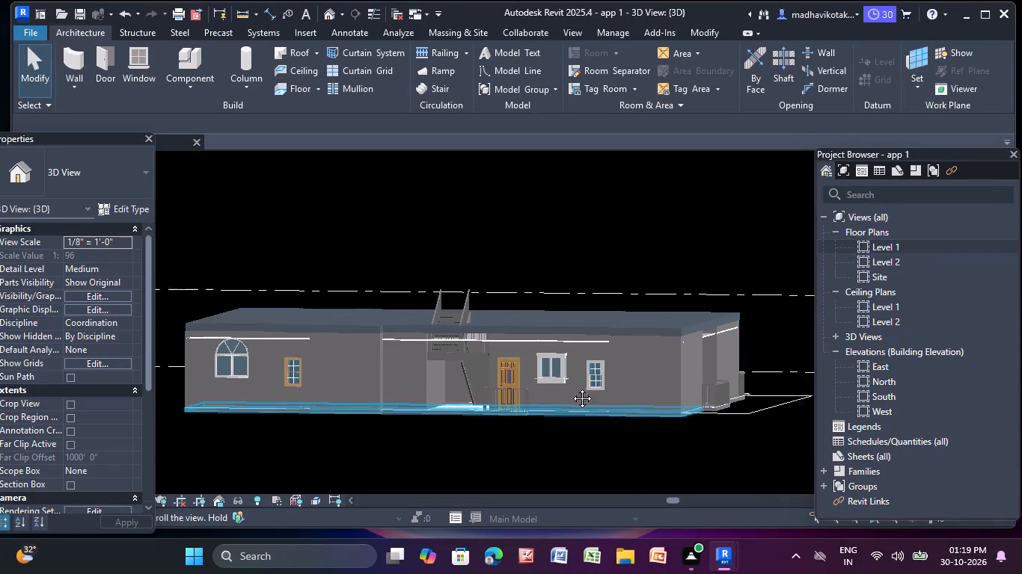
middle_drag(571, 387, 554, 360)
middle_click(615, 433)
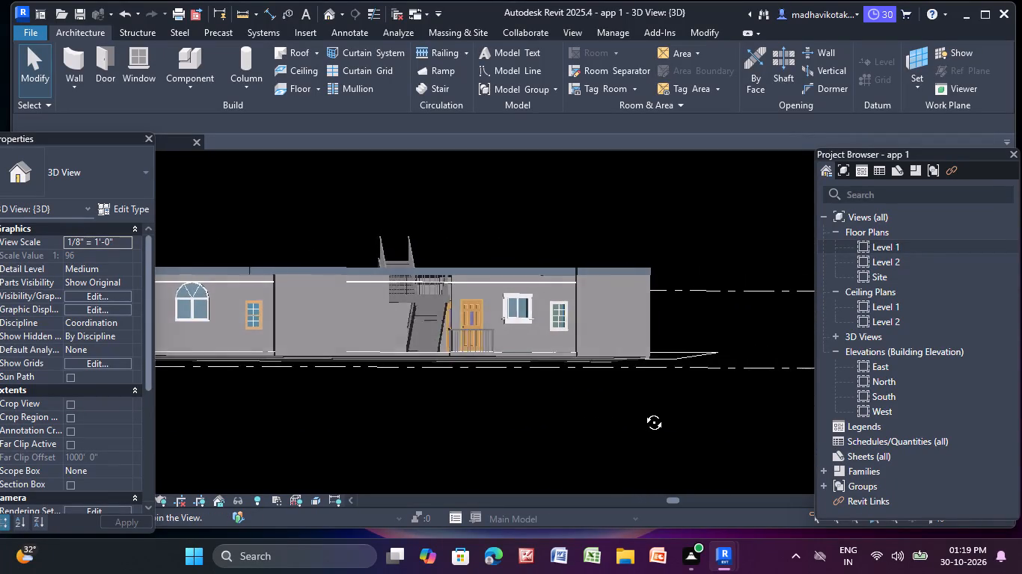
middle_drag(417, 420, 421, 416)
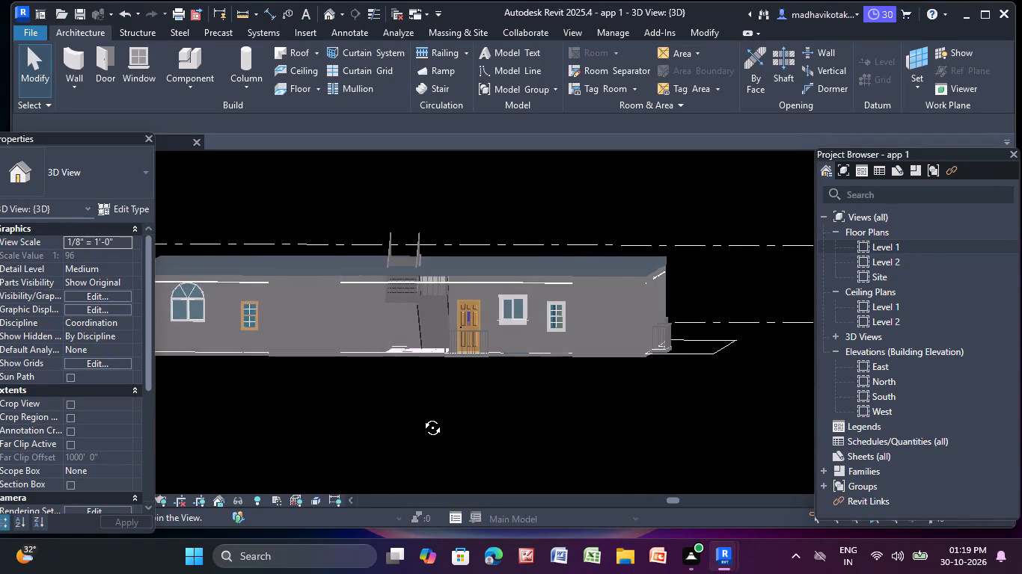
middle_drag(421, 416, 416, 425)
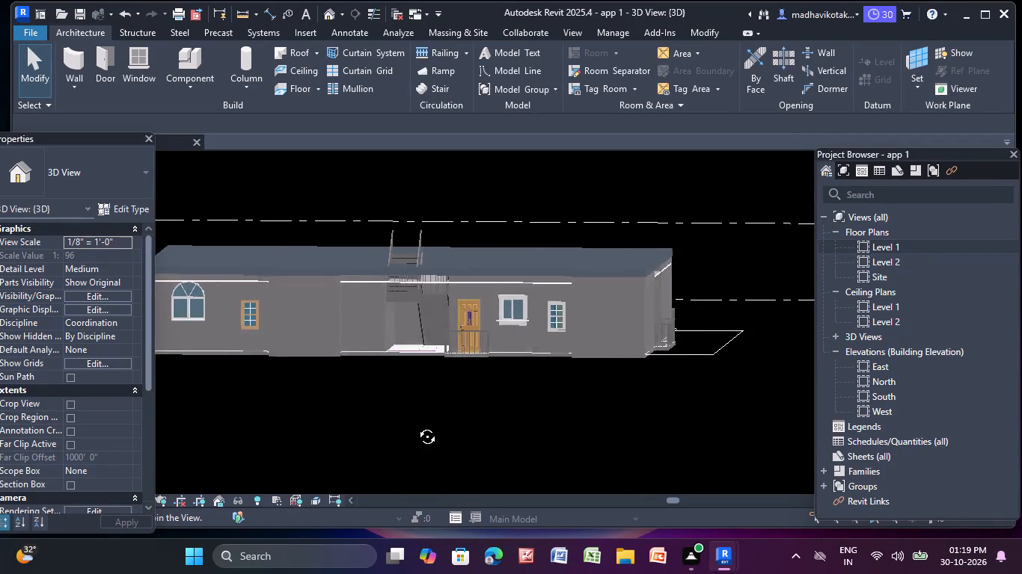
middle_drag(416, 425, 263, 415)
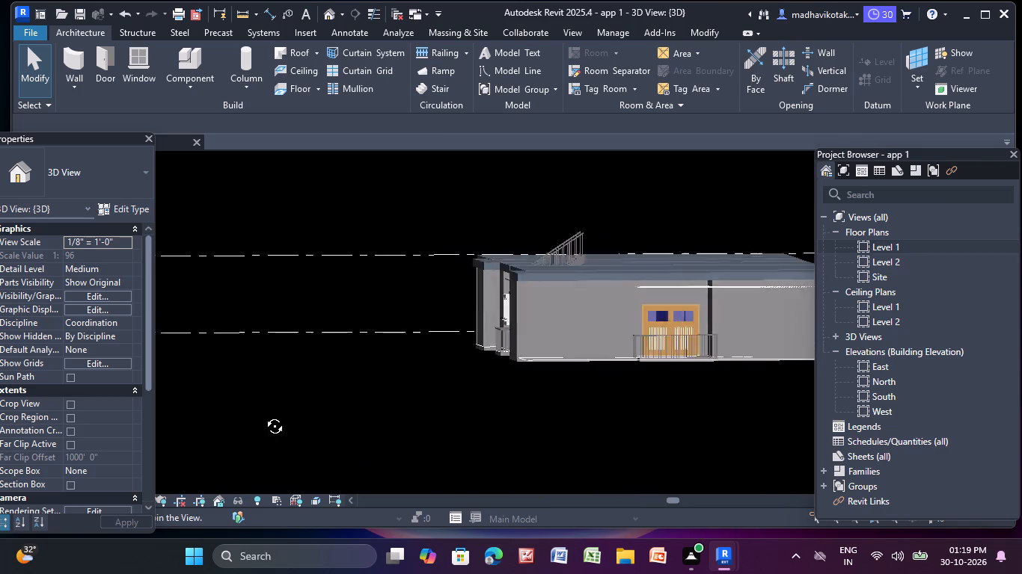
middle_drag(263, 415, 100, 401)
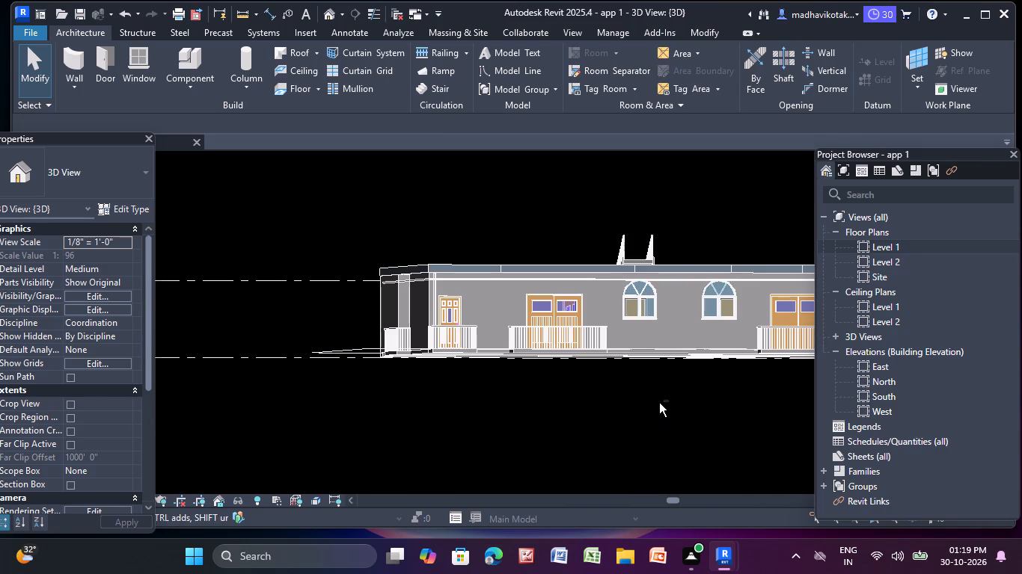
Set the structure layer thickness of the Generic - 12" roof type to 6".
shift+middle_drag(657, 402, 456, 451)
scroll(480, 403, down, 3)
middle_drag(480, 402, 554, 388)
scroll(529, 292, up, 5)
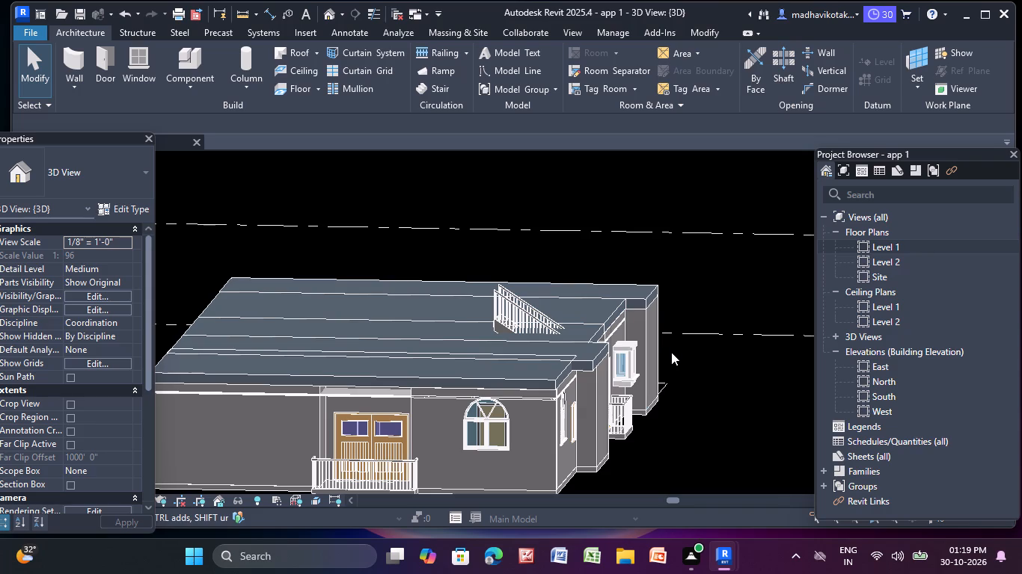
click(530, 376)
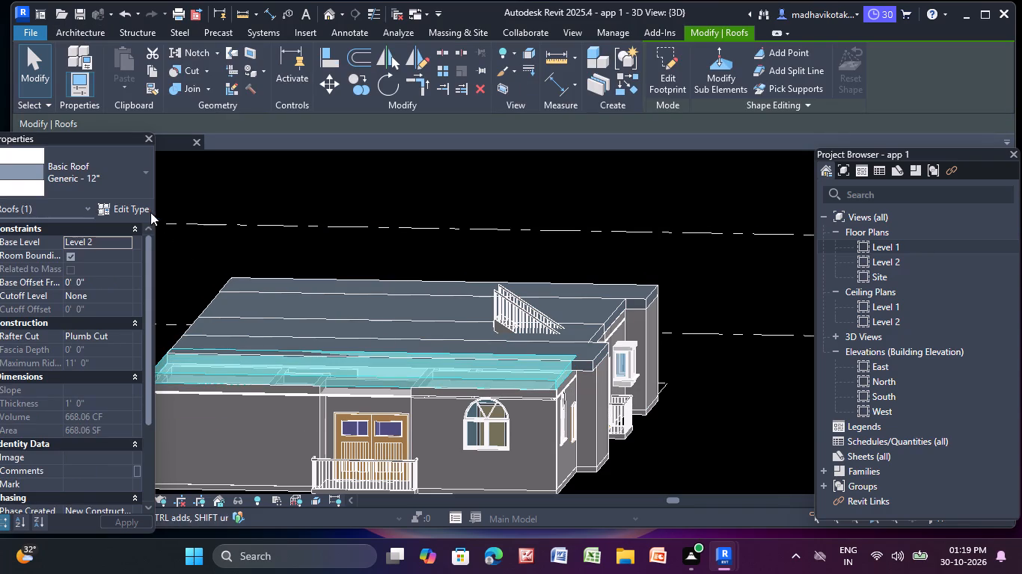
click(135, 209)
click(622, 172)
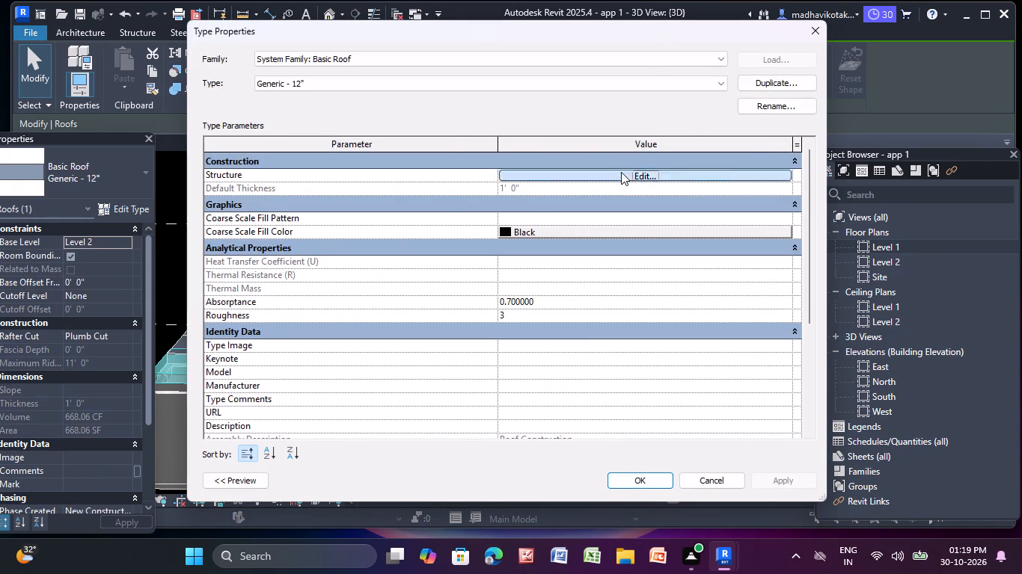
click(581, 176)
key(BackSpace)
key(BackSpace)
key(BackSpace)
key(BackSpace)
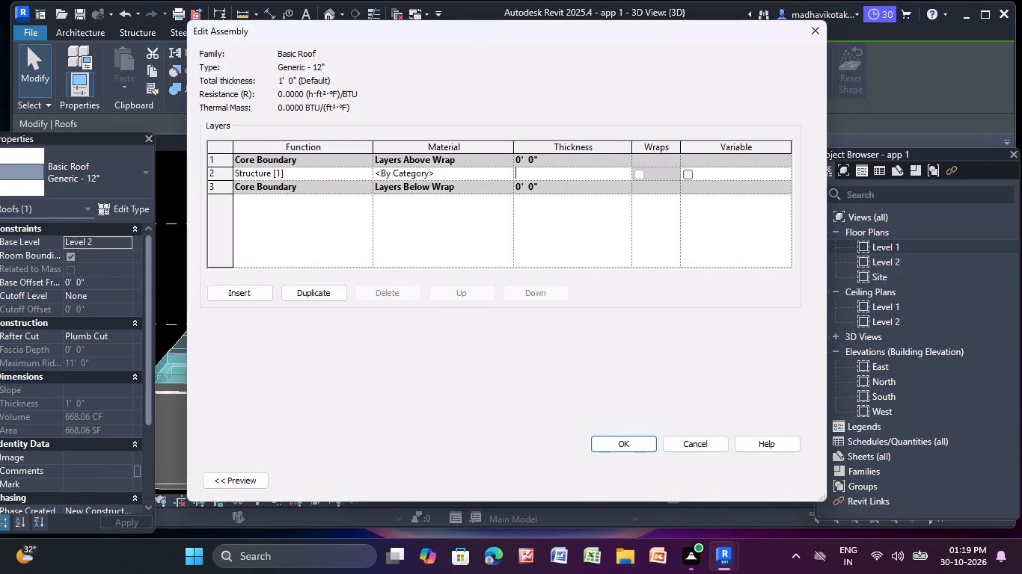
key(6)
key(shift+quotedbl)
key(Return)
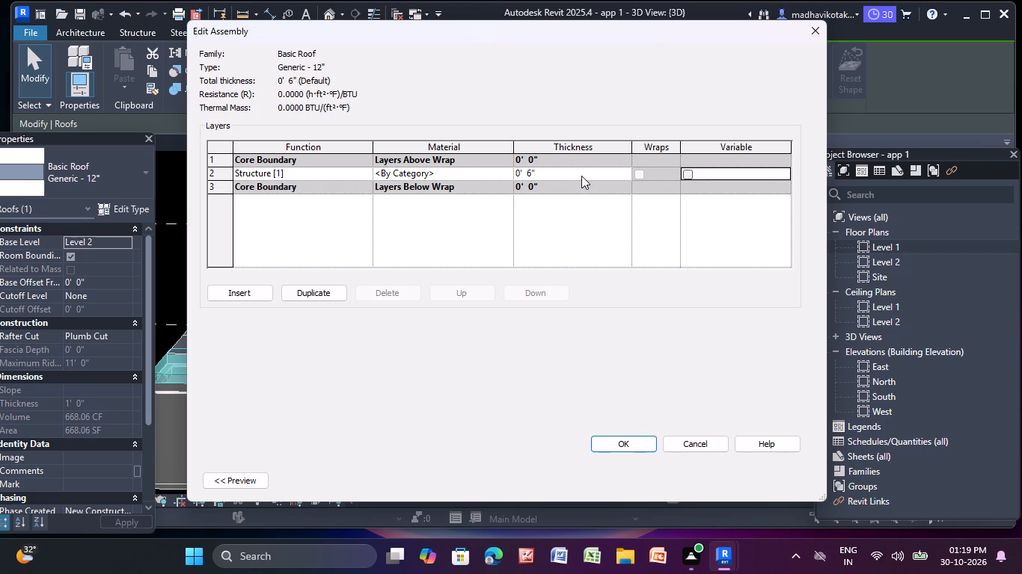
click(642, 440)
click(795, 478)
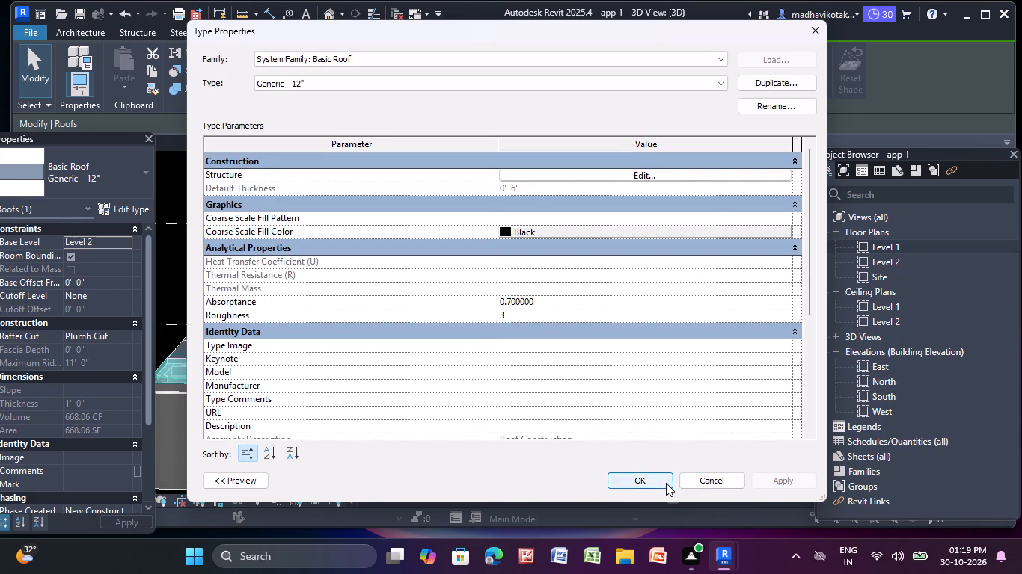
click(666, 483)
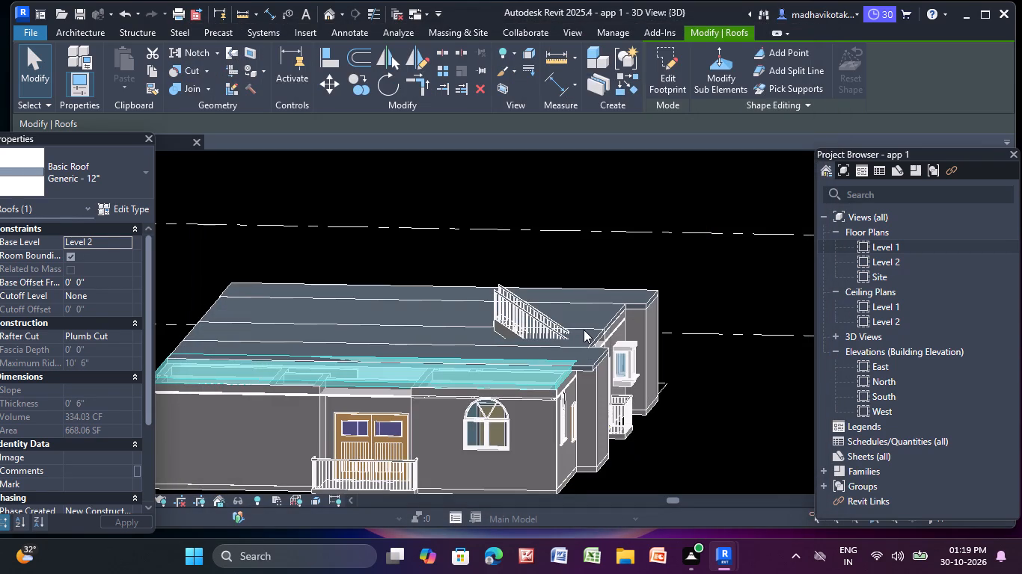
key(Escape)
Check the type structure of the roof adjoining the staircase roof.
shift+middle_drag(582, 360, 533, 425)
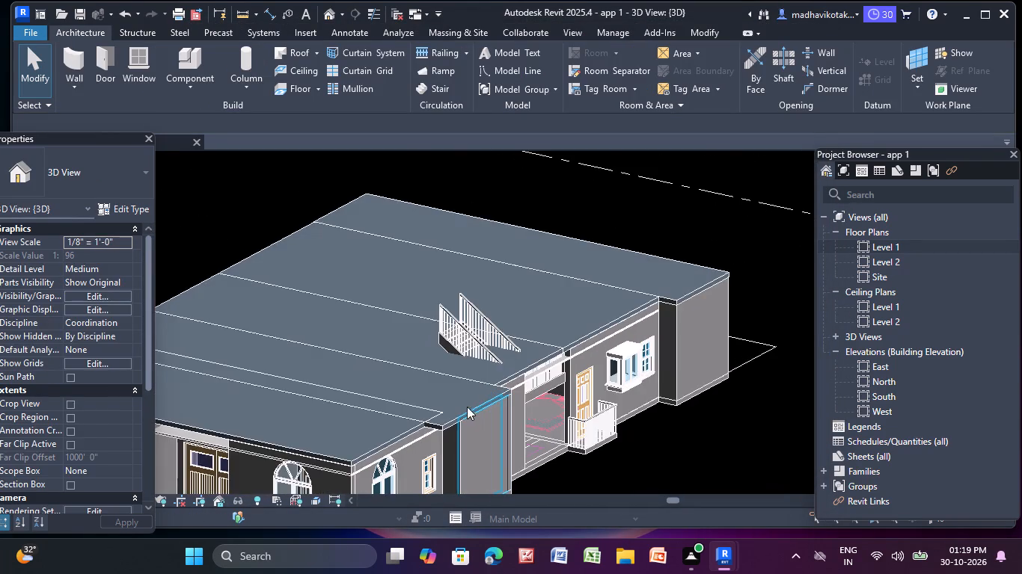
middle_drag(464, 404, 434, 355)
click(426, 354)
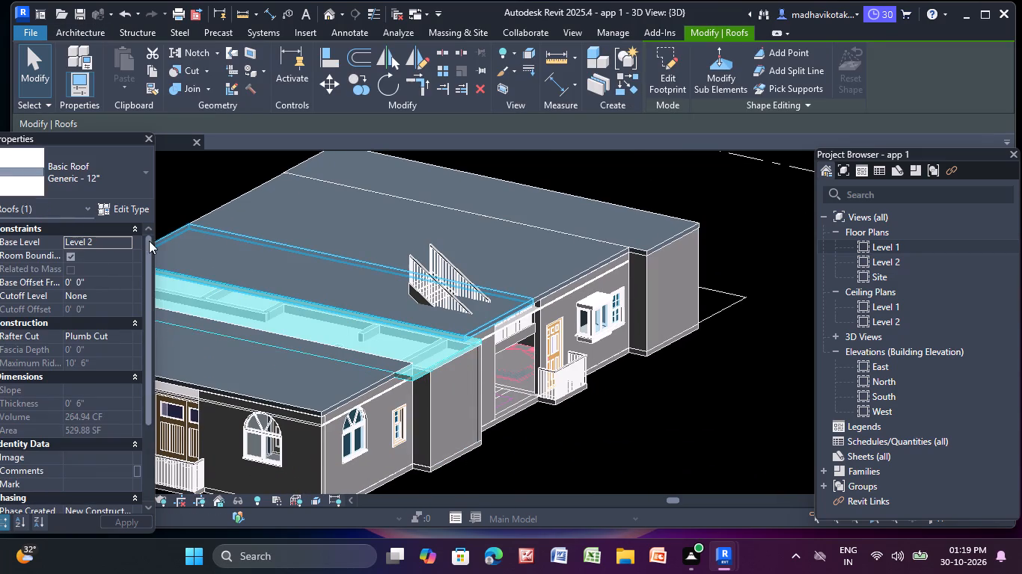
click(125, 204)
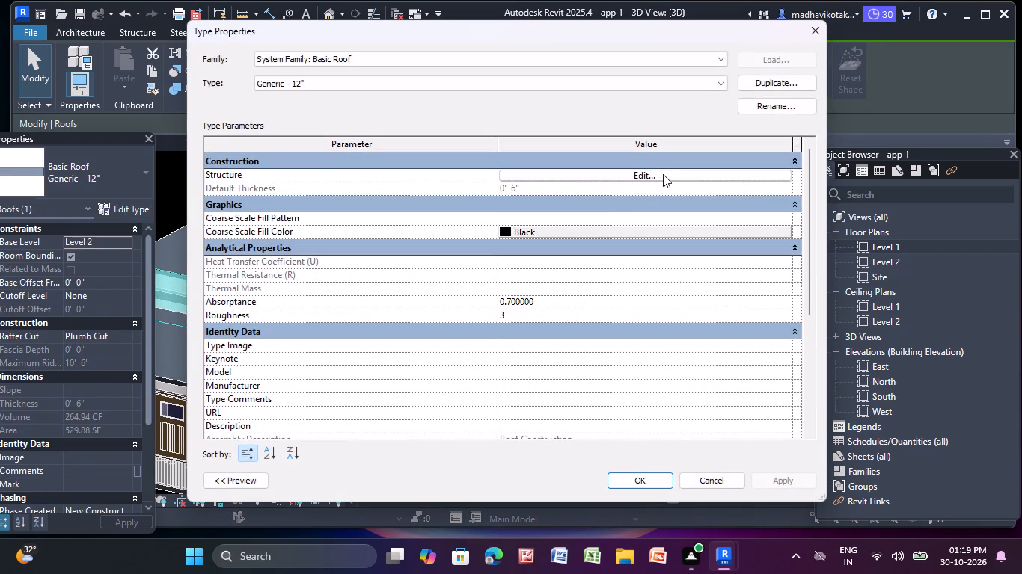
click(663, 174)
click(629, 447)
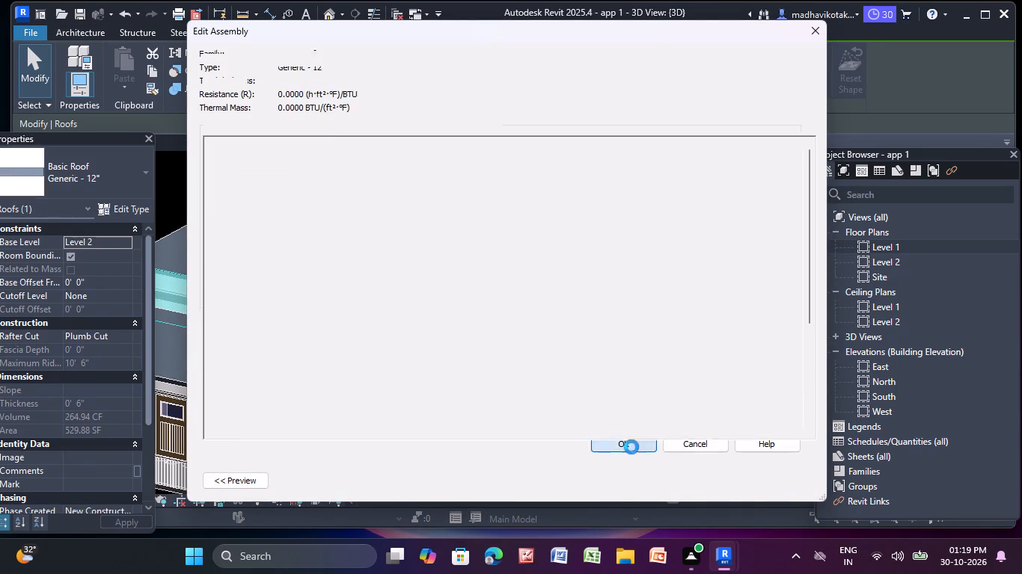
click(789, 481)
click(643, 485)
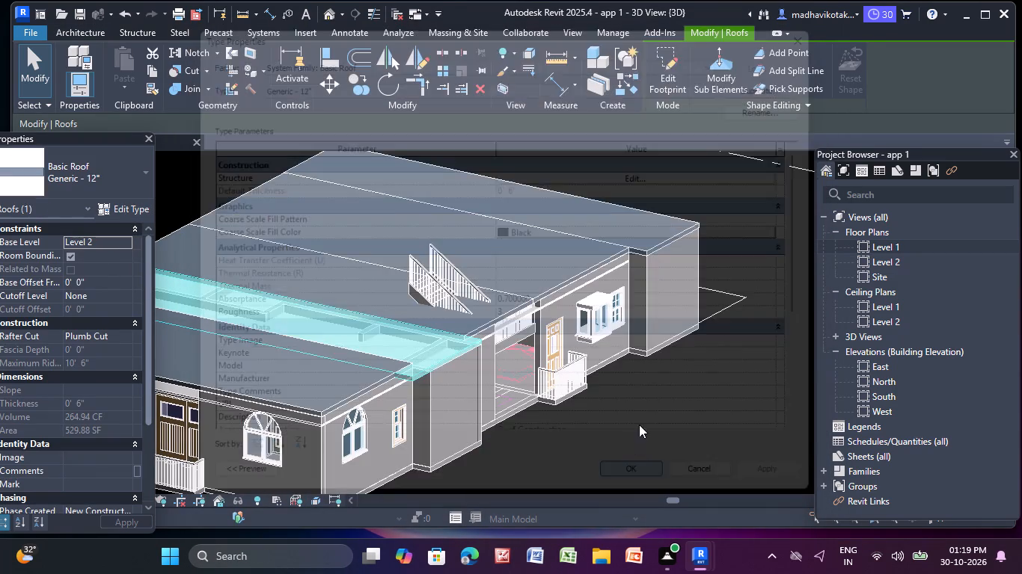
key(Escape)
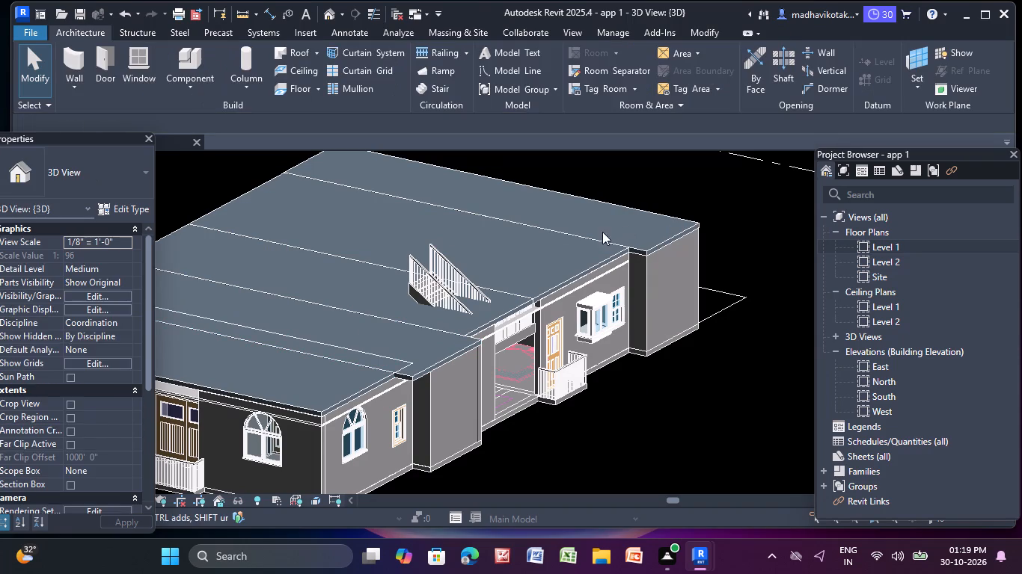
click(570, 256)
key(Escape)
key(Escape)
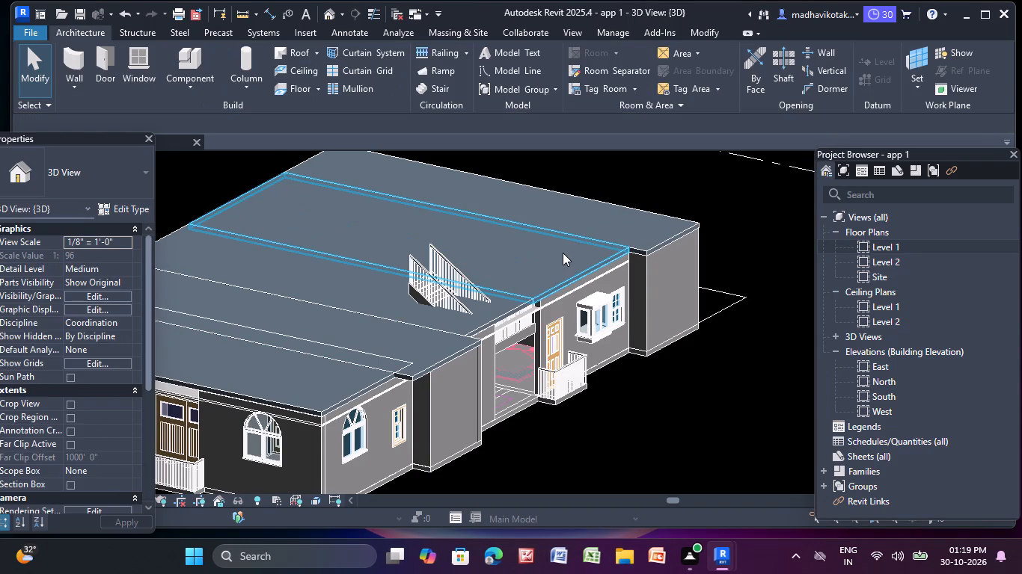
On the long facade opposite the lobby opening, set the sill height of the arched window with Mark 2 to 3'.
middle_drag(680, 414, 531, 421)
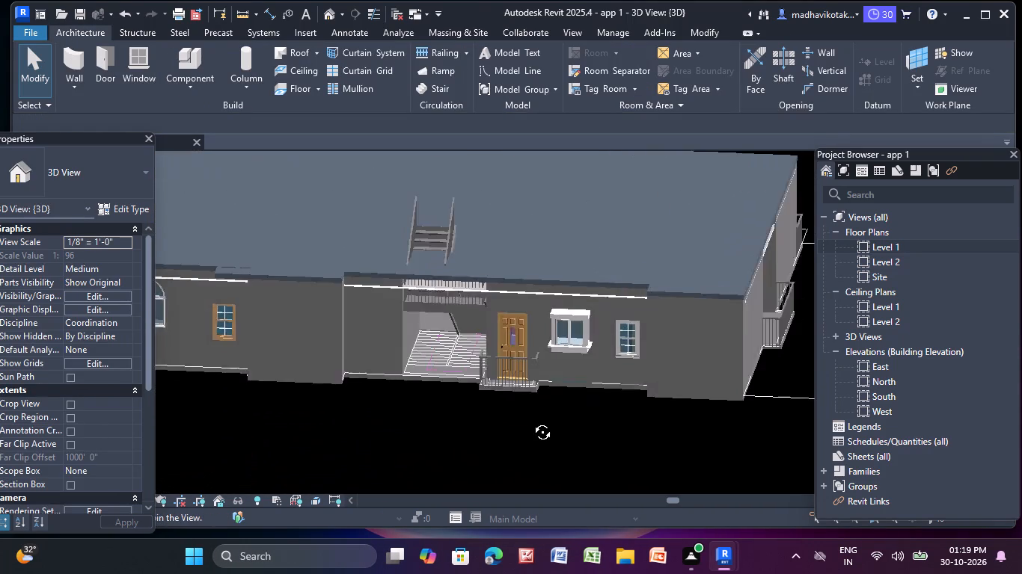
middle_drag(531, 421, 538, 330)
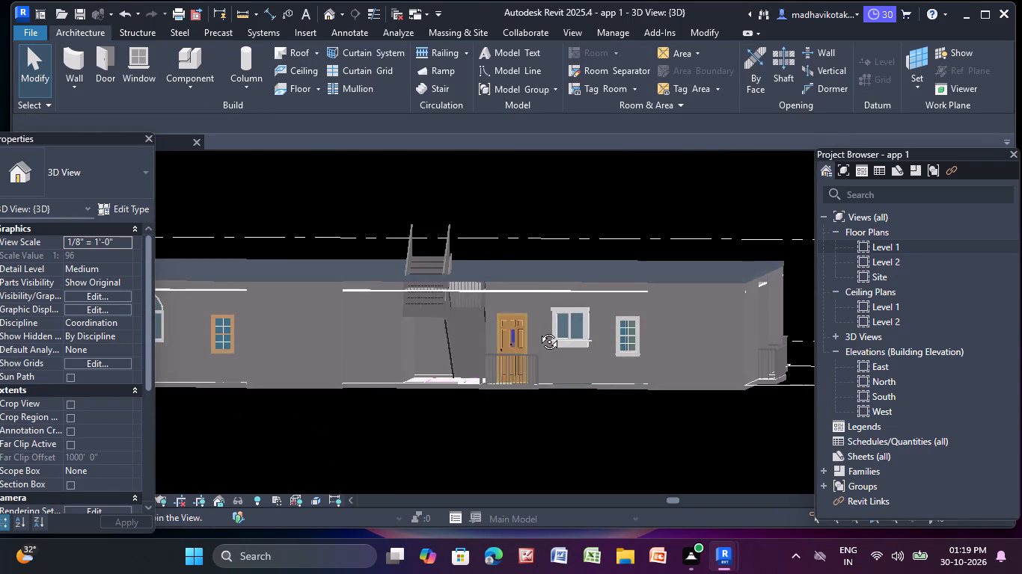
middle_drag(538, 330, 184, 333)
scroll(468, 392, down, 1)
middle_drag(468, 392, 374, 369)
scroll(558, 318, up, 3)
click(439, 318)
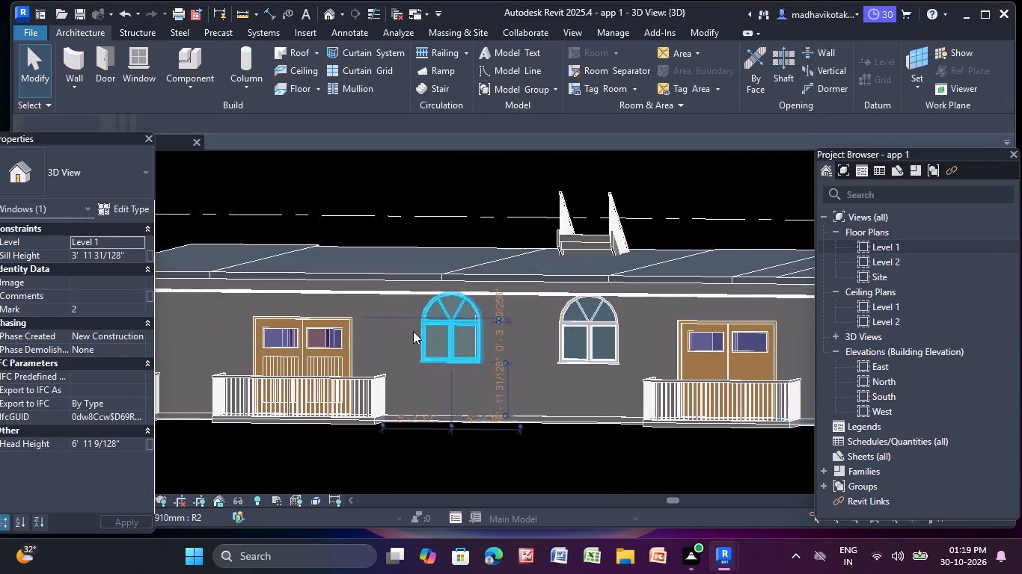
click(131, 254)
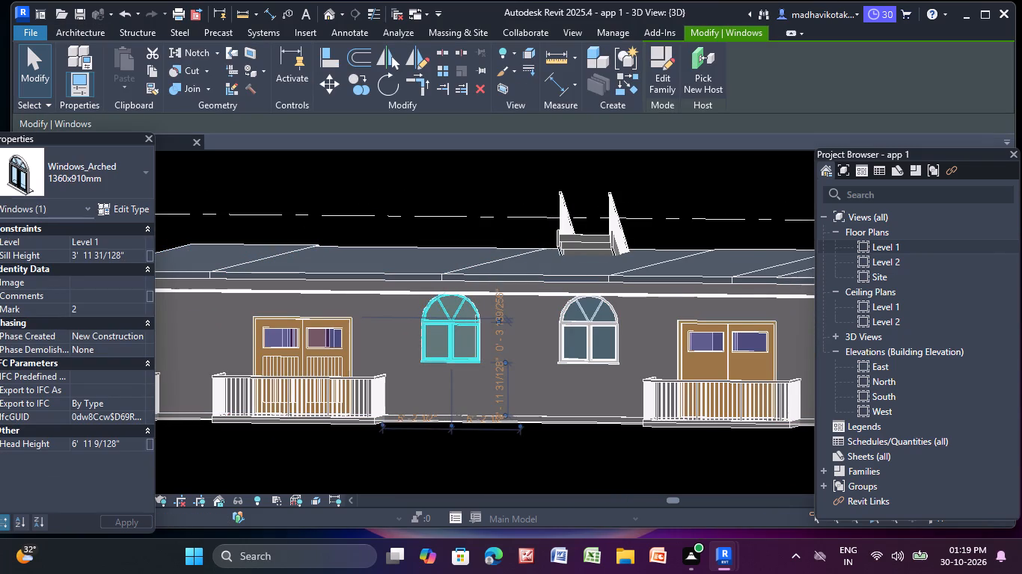
key(BackSpace)
key(BackSpace)
key(BackSpace)
key(BackSpace)
key(BackSpace)
key(BackSpace)
key(BackSpace)
key(BackSpace)
key(BackSpace)
key(BackSpace)
key(BackSpace)
key(BackSpace)
key(BackSpace)
key(BackSpace)
key(BackSpace)
key(BackSpace)
key(BackSpace)
key(BackSpace)
key(BackSpace)
key(BackSpace)
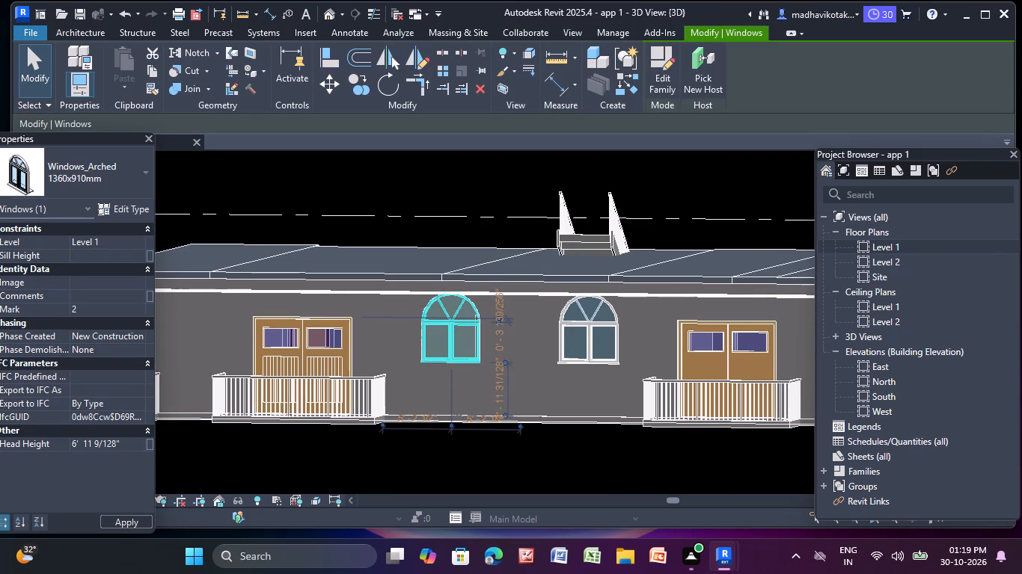
key(3)
key(apostrophe)
key(Return)
click(533, 465)
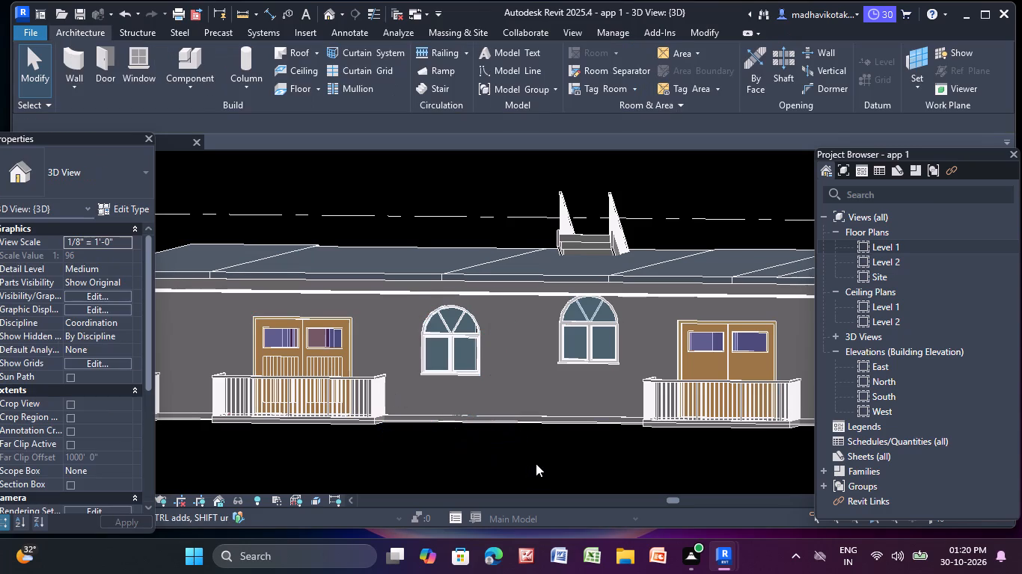
Set the sill height of the neighbouring arched window, Mark 3, on the same facade to 3'.
click(590, 318)
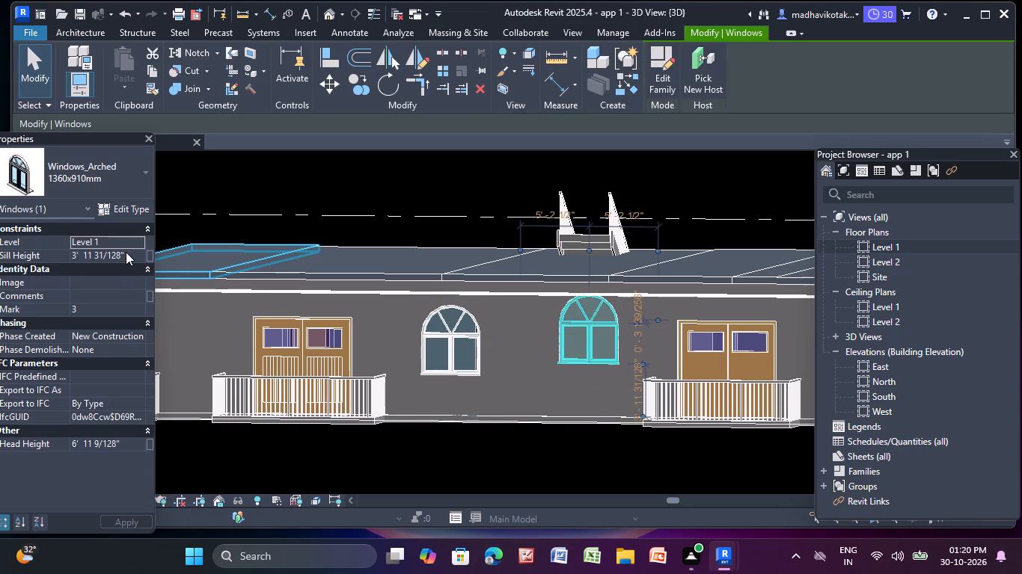
click(126, 252)
key(BackSpace)
key(BackSpace)
key(BackSpace)
key(BackSpace)
key(BackSpace)
key(BackSpace)
key(BackSpace)
key(BackSpace)
key(BackSpace)
key(BackSpace)
key(BackSpace)
key(BackSpace)
key(BackSpace)
key(BackSpace)
key(BackSpace)
key(BackSpace)
key(BackSpace)
key(BackSpace)
key(BackSpace)
key(BackSpace)
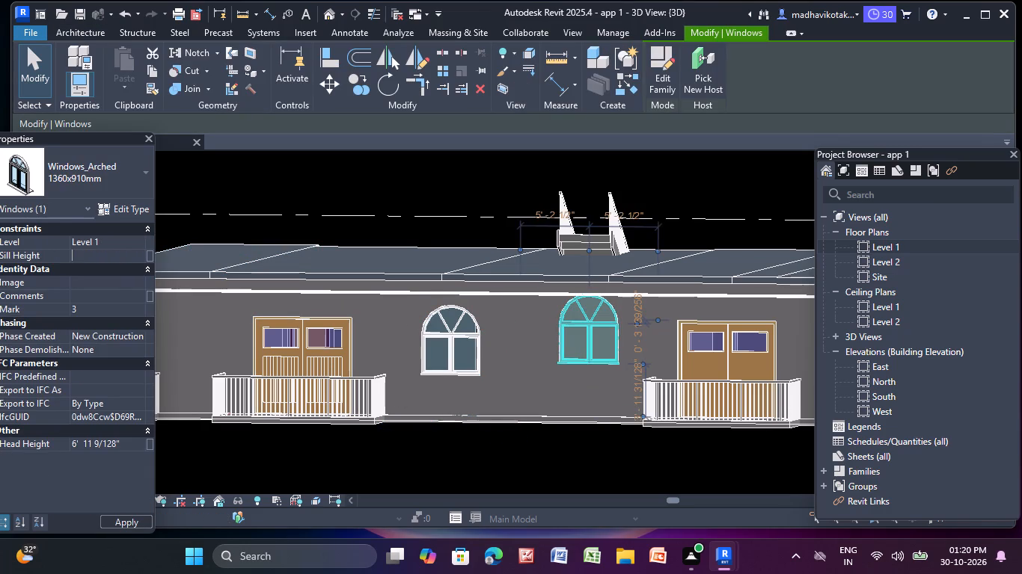
text(3')
key(Return)
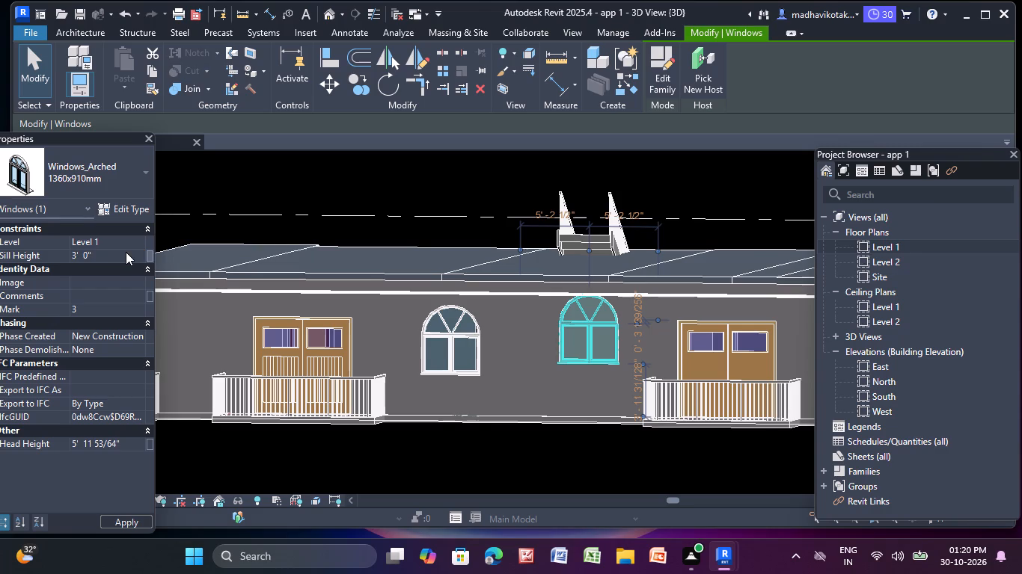
click(435, 451)
scroll(432, 440, down, 3)
middle_drag(434, 438, 391, 416)
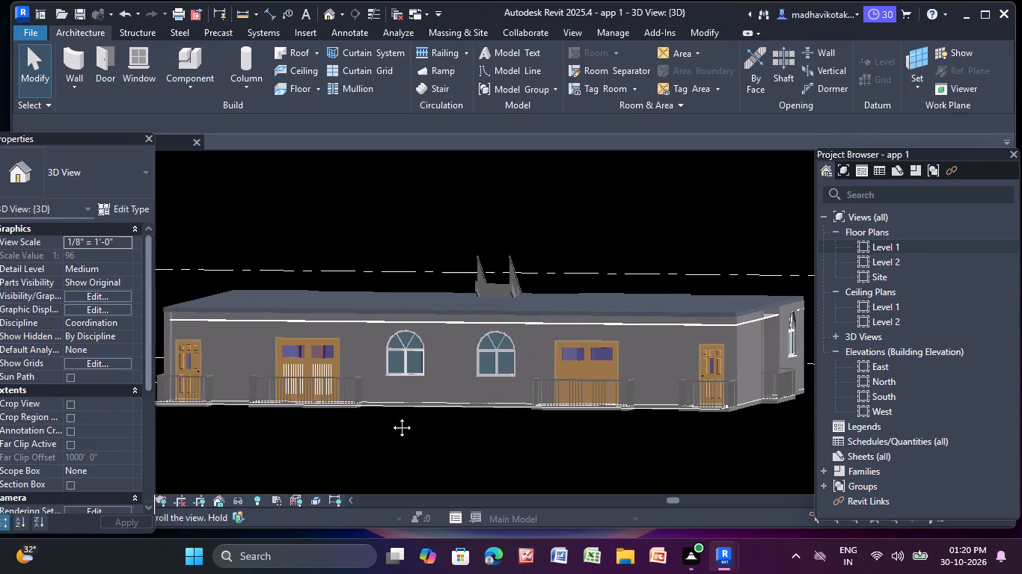
Set the sill height of the arched window beside the double door on the short end facade, Mark 5, to 3'.
middle_drag(391, 416, 339, 403)
shift+middle_drag(770, 343, 769, 345)
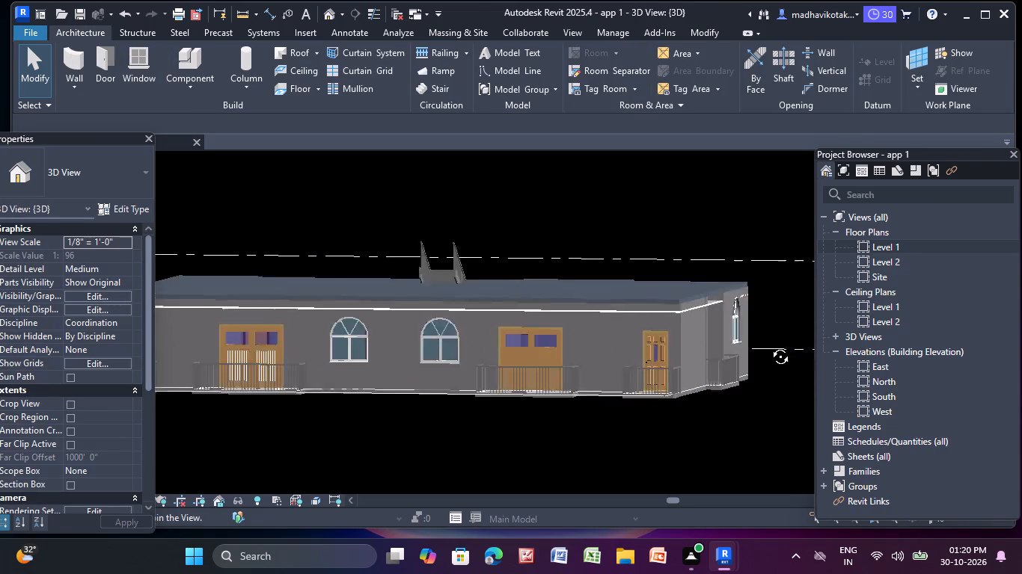
shift+middle_drag(769, 345, 645, 432)
scroll(562, 380, down, 3)
middle_drag(562, 380, 544, 368)
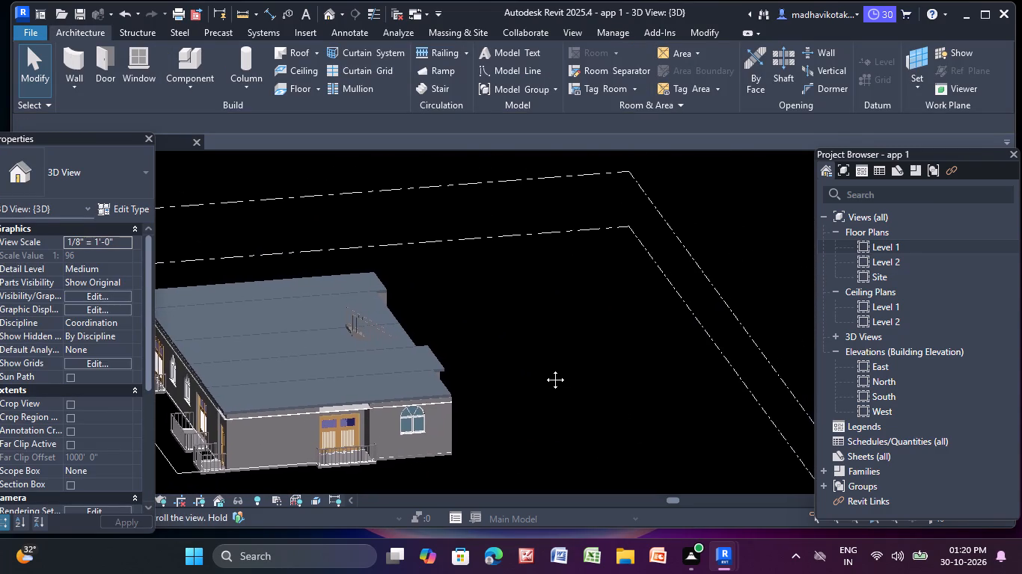
middle_drag(544, 368, 530, 365)
scroll(530, 365, down, 2)
middle_drag(530, 365, 542, 360)
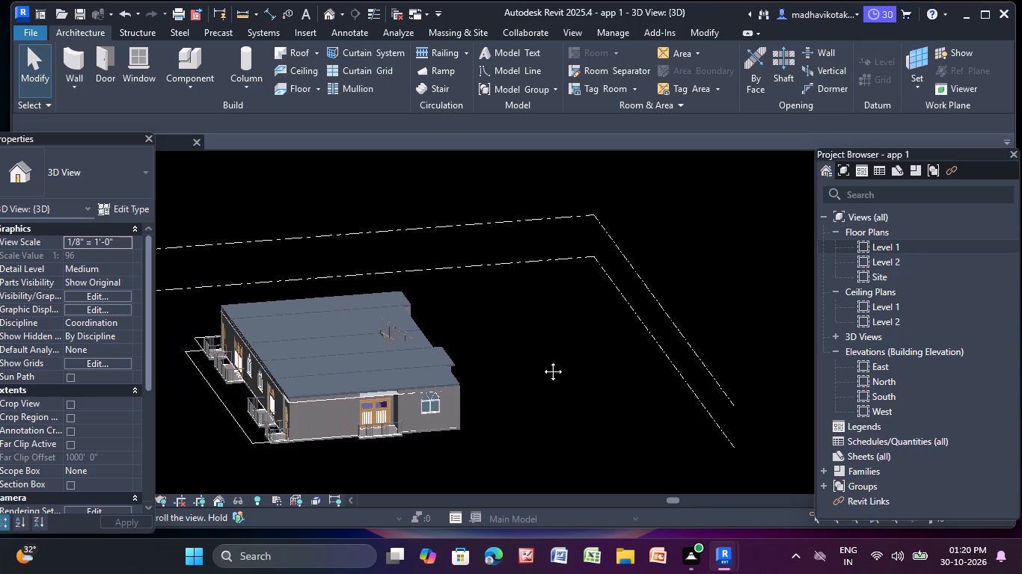
middle_drag(542, 360, 566, 350)
middle_drag(566, 349, 515, 320)
middle_drag(364, 404, 397, 378)
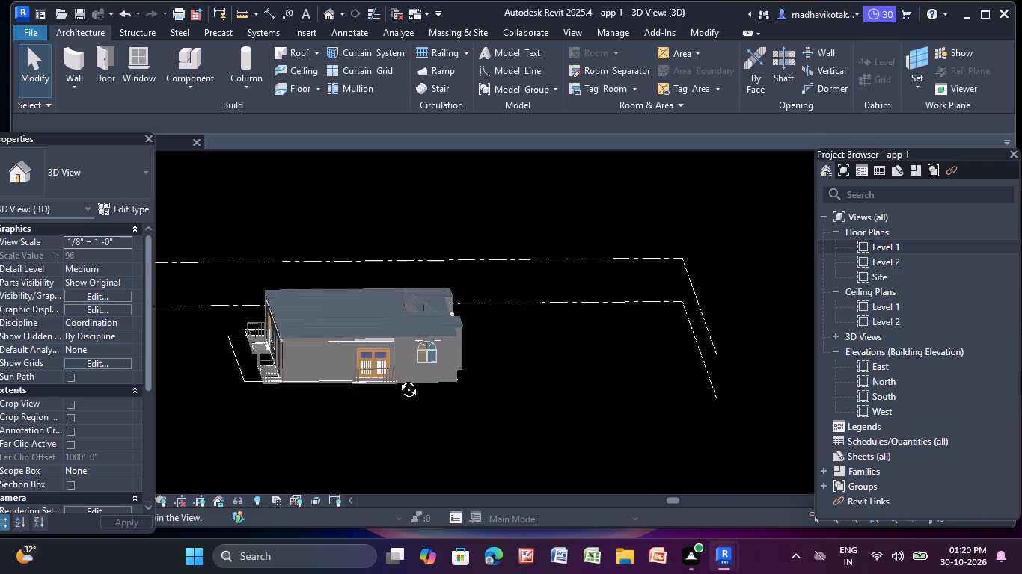
middle_drag(397, 378, 400, 362)
scroll(450, 340, up, 5)
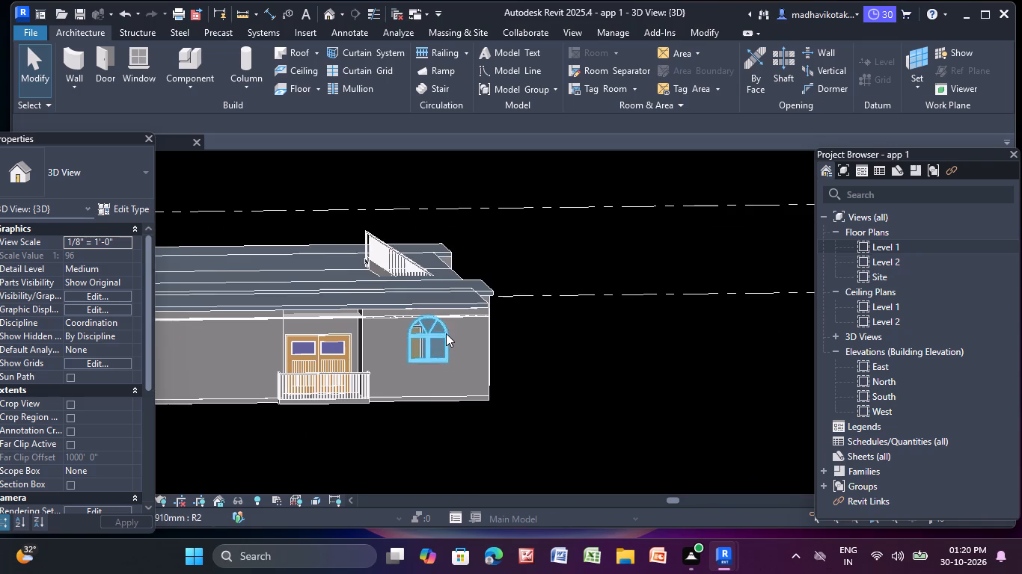
click(444, 333)
click(135, 259)
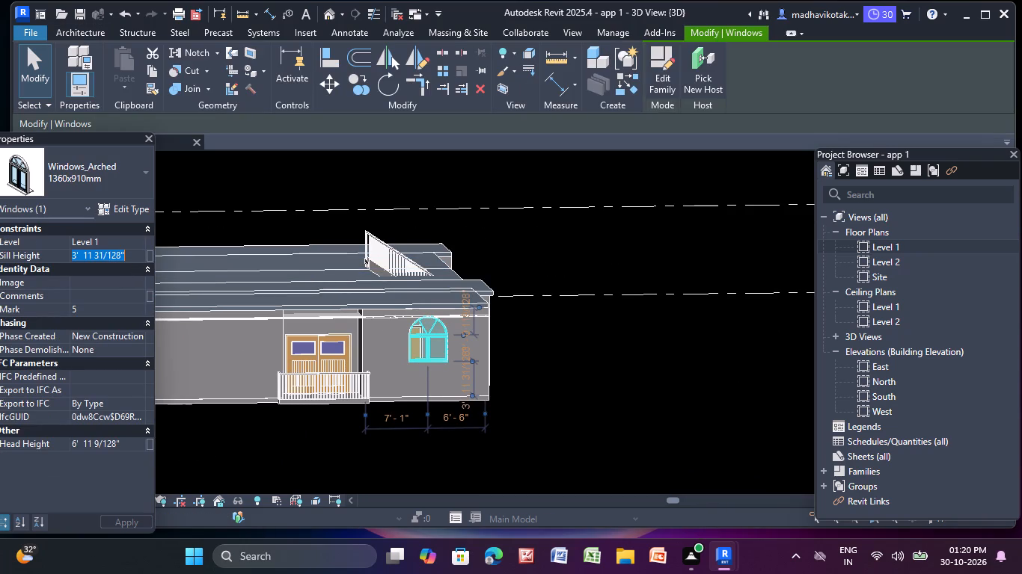
key(BackSpace)
key(BackSpace)
key(BackSpace)
key(BackSpace)
key(BackSpace)
text(3')
key(Return)
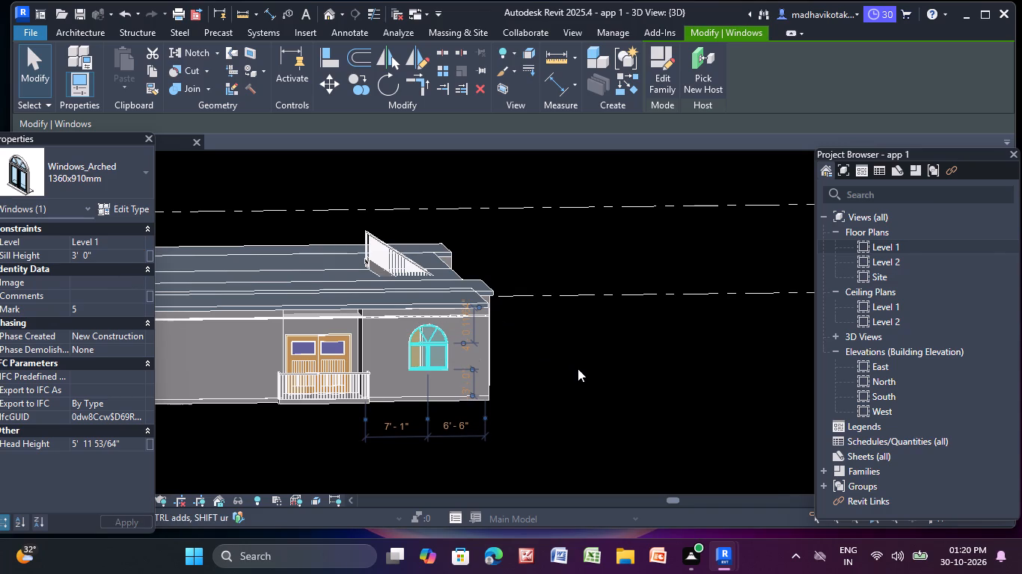
key(Escape)
On the lobby-side facade, set the sill height of the rectangular bay window next to the entrance door to 3'.
scroll(574, 364, down, 2)
middle_drag(574, 364, 459, 375)
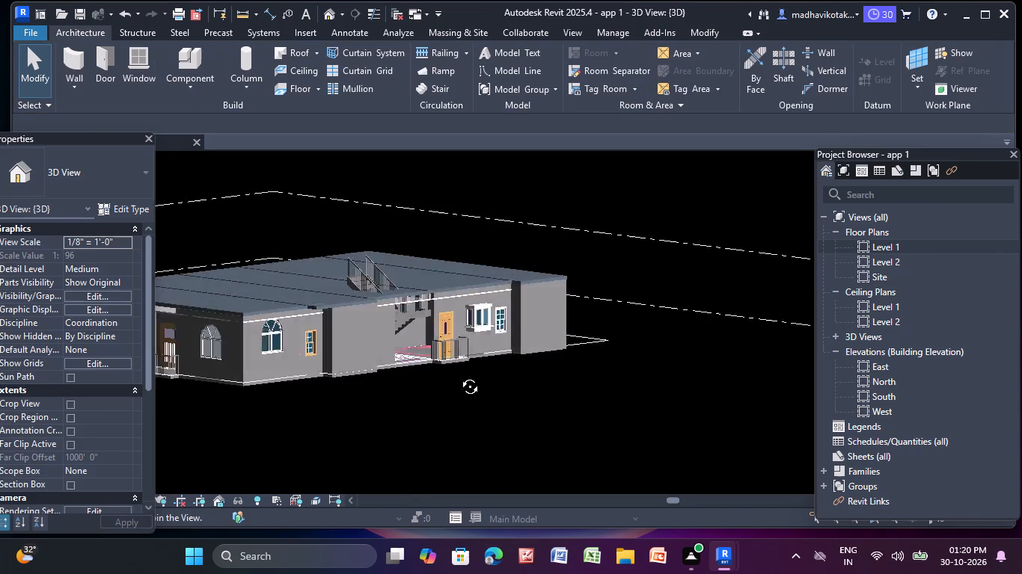
middle_drag(459, 375, 343, 376)
shift+middle_drag(451, 336, 483, 333)
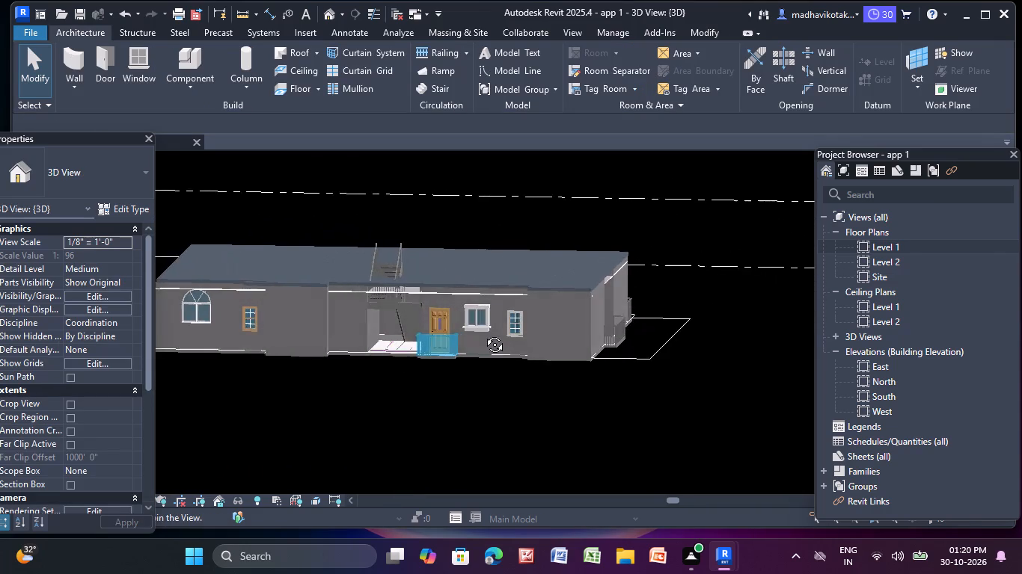
shift+middle_drag(483, 333, 486, 334)
shift+scroll(478, 330, up, 4)
click(474, 319)
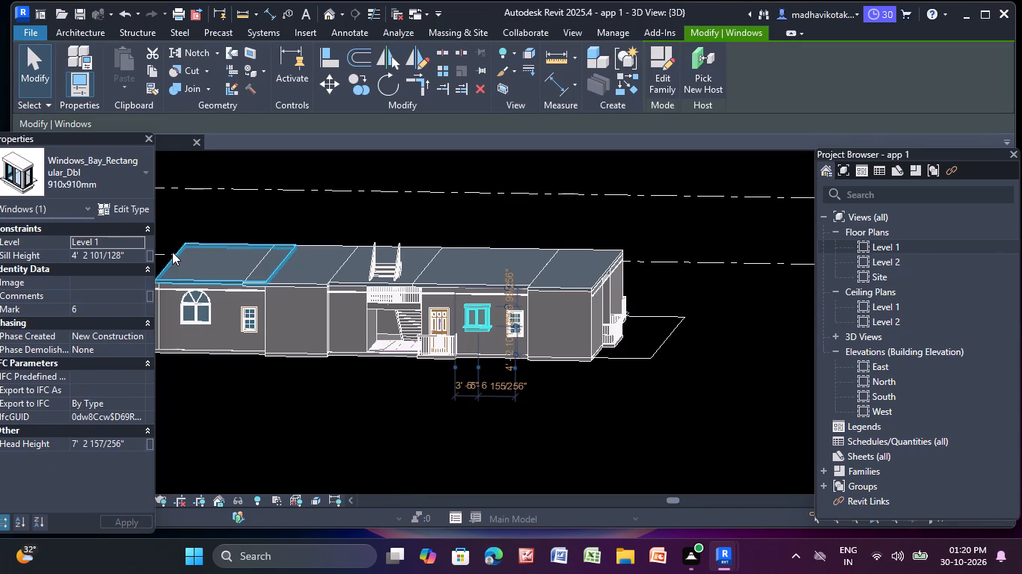
click(135, 256)
key(BackSpace)
key(BackSpace)
key(BackSpace)
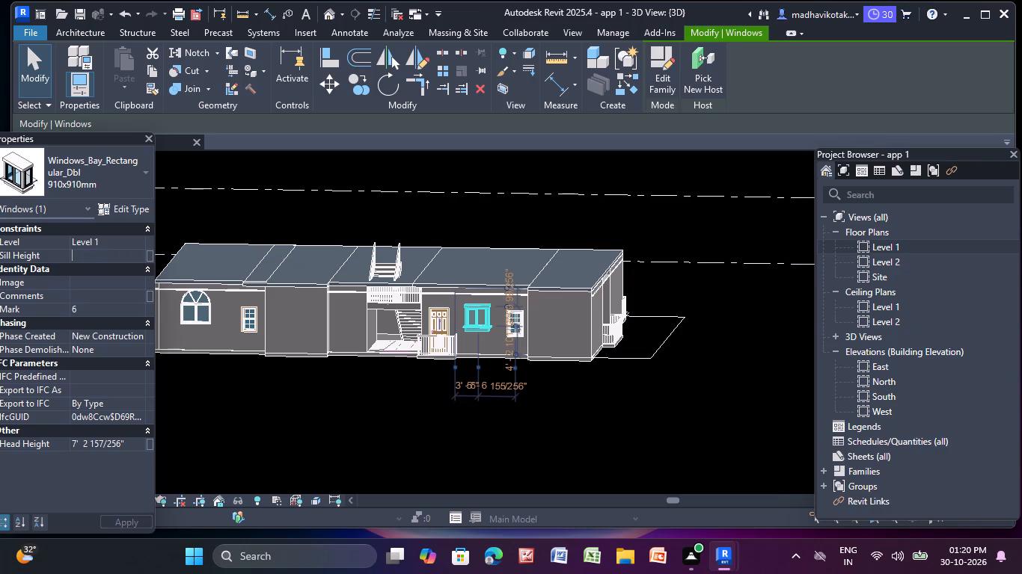
text(3')
key(Return)
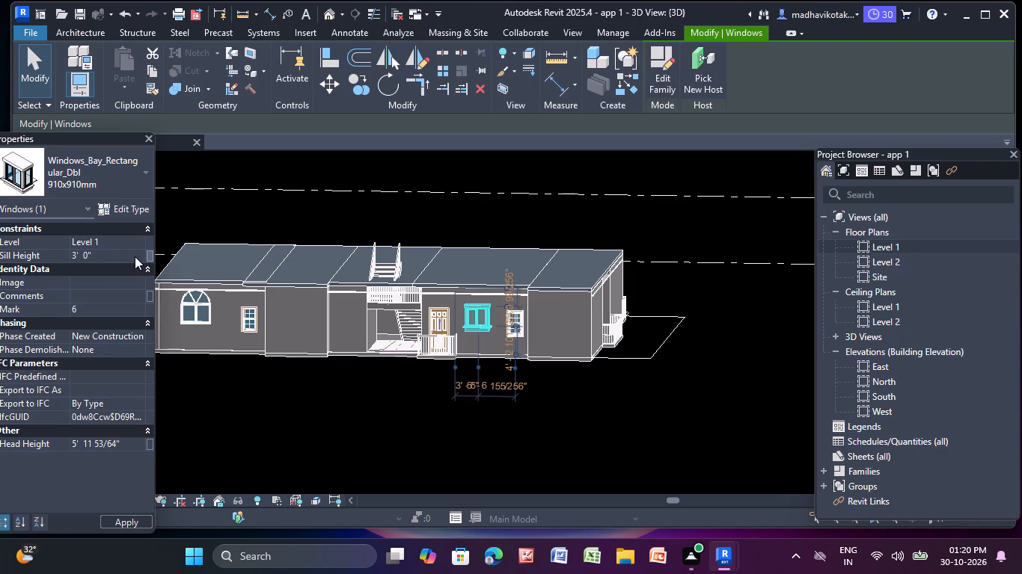
click(325, 409)
Set the sill height of the arched window with Mark 4, at the far end of the lobby-side facade, to 3'.
scroll(527, 332, up, 4)
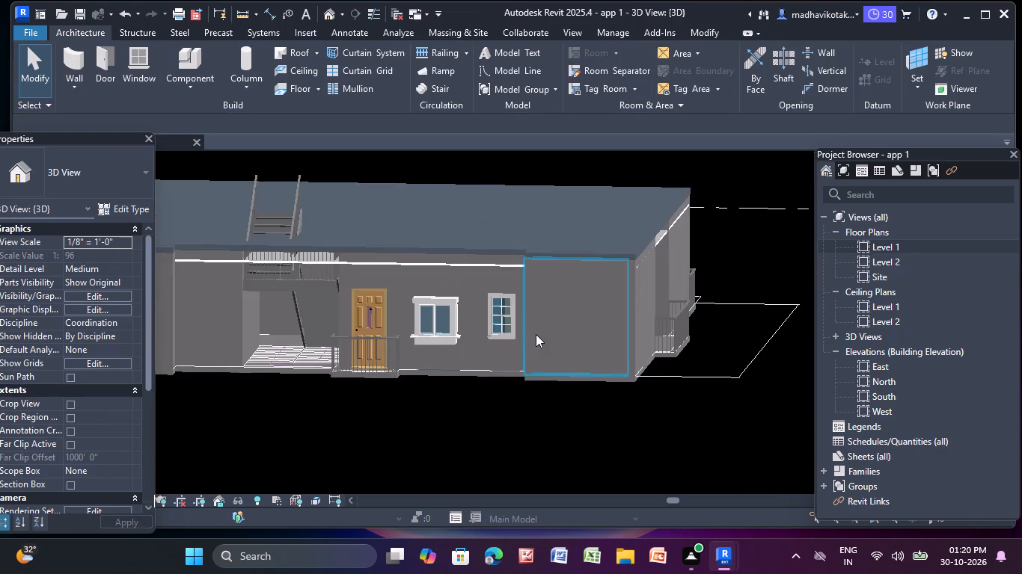
middle_drag(501, 330, 677, 303)
scroll(677, 303, down, 1)
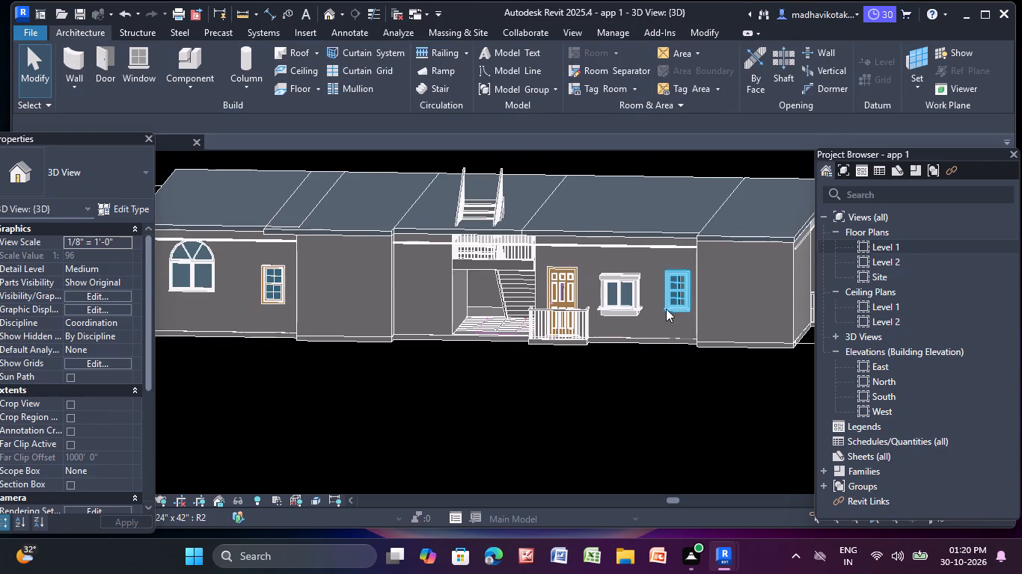
click(268, 273)
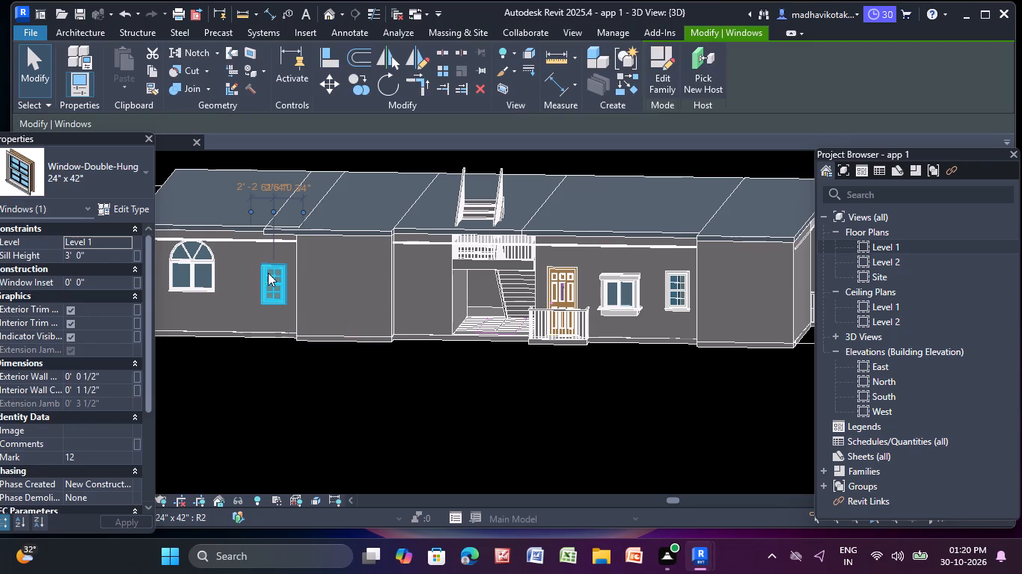
key(Escape)
click(196, 274)
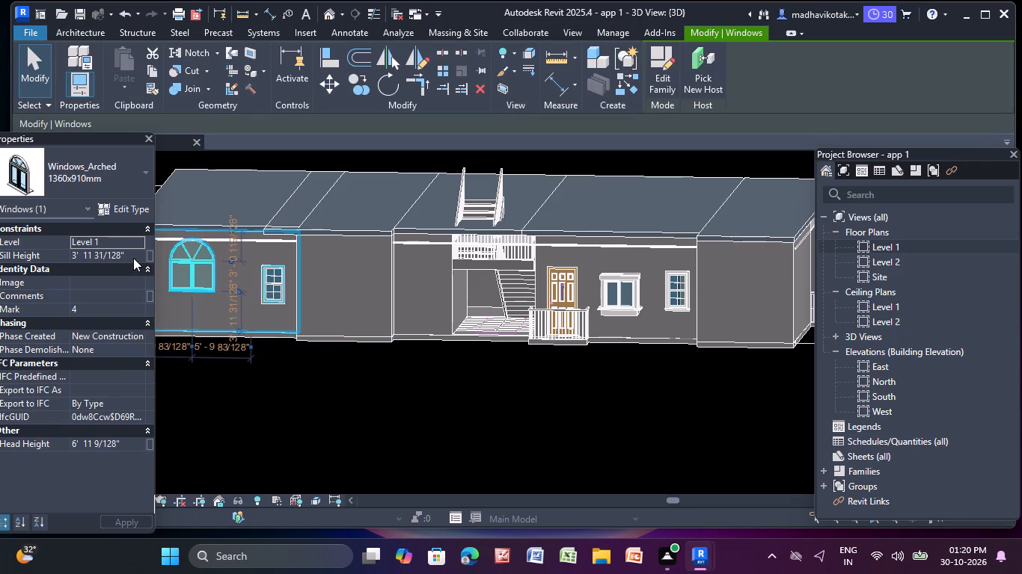
click(133, 258)
key(BackSpace)
text(3')
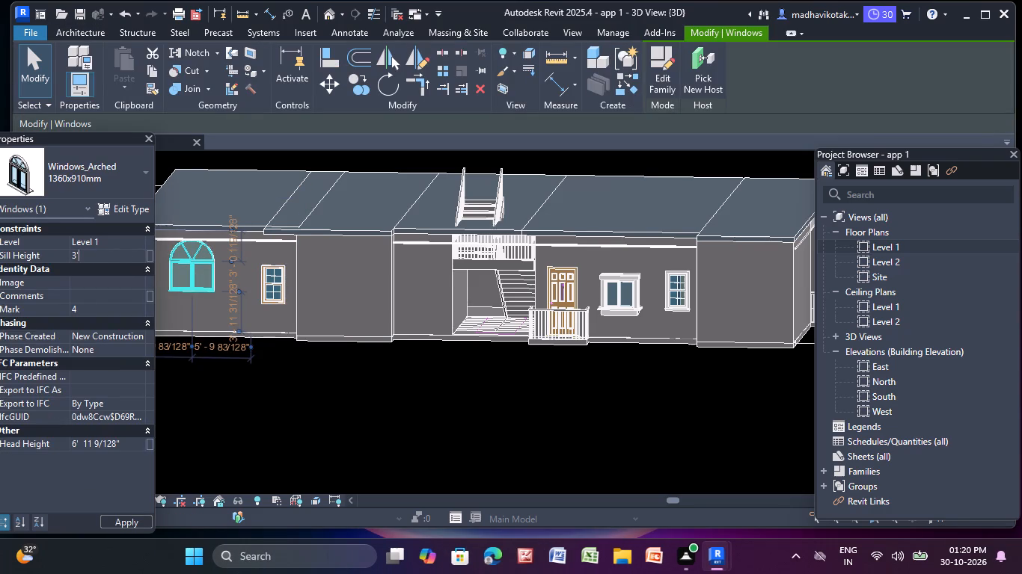
key(Return)
click(271, 401)
Check the sill heights of the double-hung and bay windows by the lobby and the two arched windows on the opposite facade.
middle_drag(398, 354, 269, 373)
scroll(571, 318, up, 3)
click(534, 306)
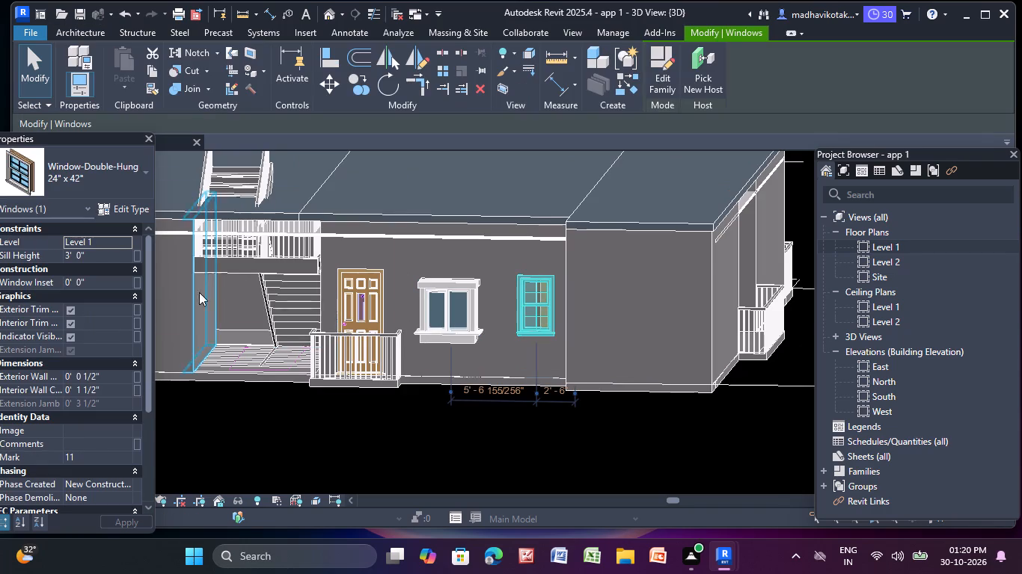
key(Escape)
click(423, 321)
key(Escape)
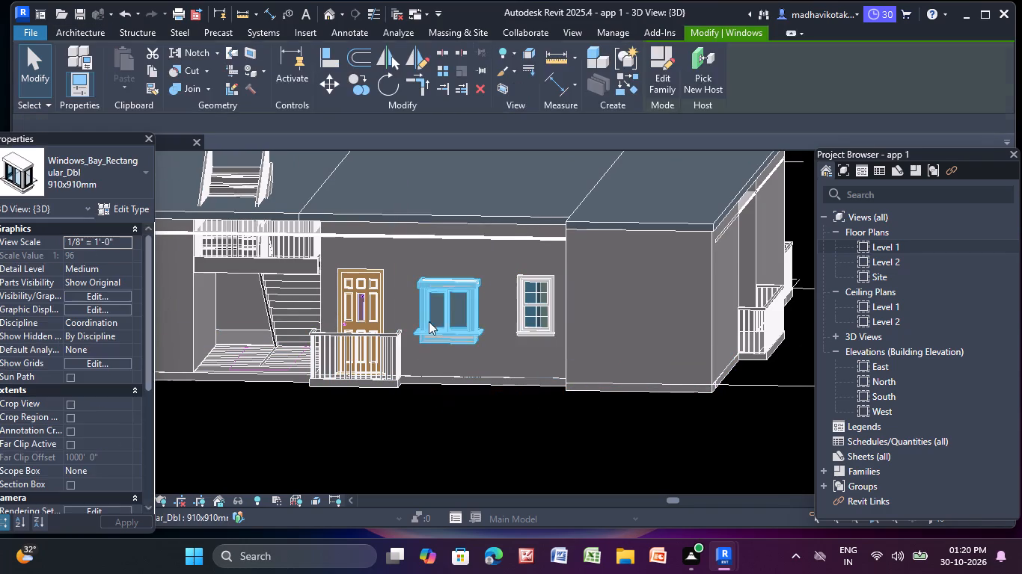
scroll(485, 362, down, 8)
middle_drag(595, 401, 449, 420)
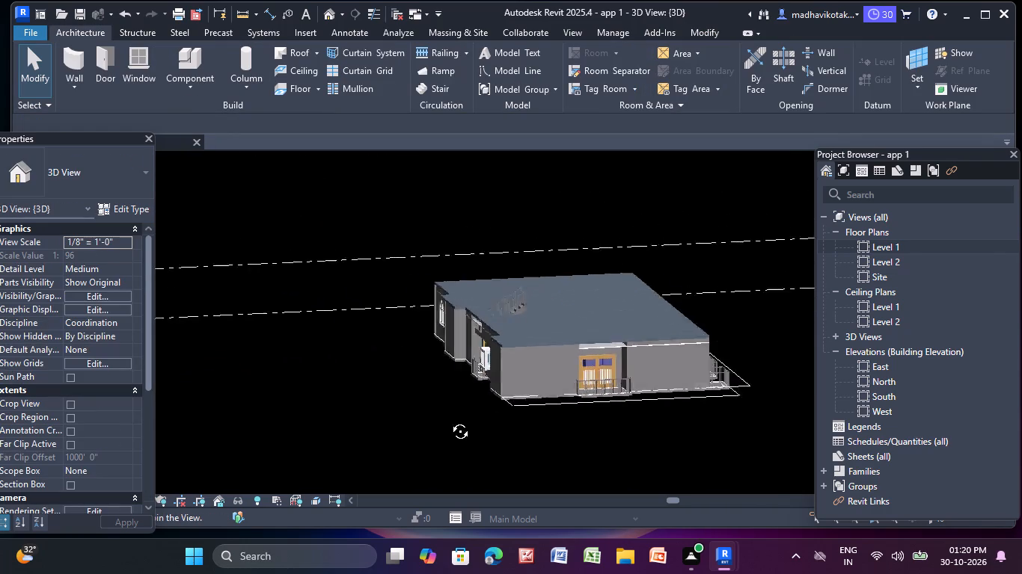
middle_drag(449, 420, 259, 416)
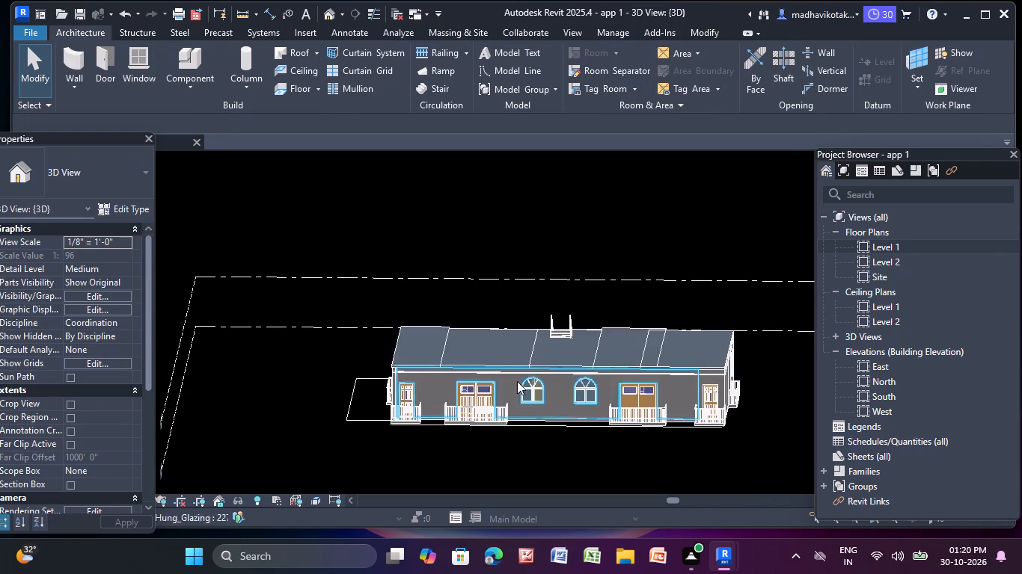
scroll(515, 381, up, 4)
middle_drag(566, 366, 473, 281)
scroll(423, 321, up, 4)
click(427, 320)
key(Escape)
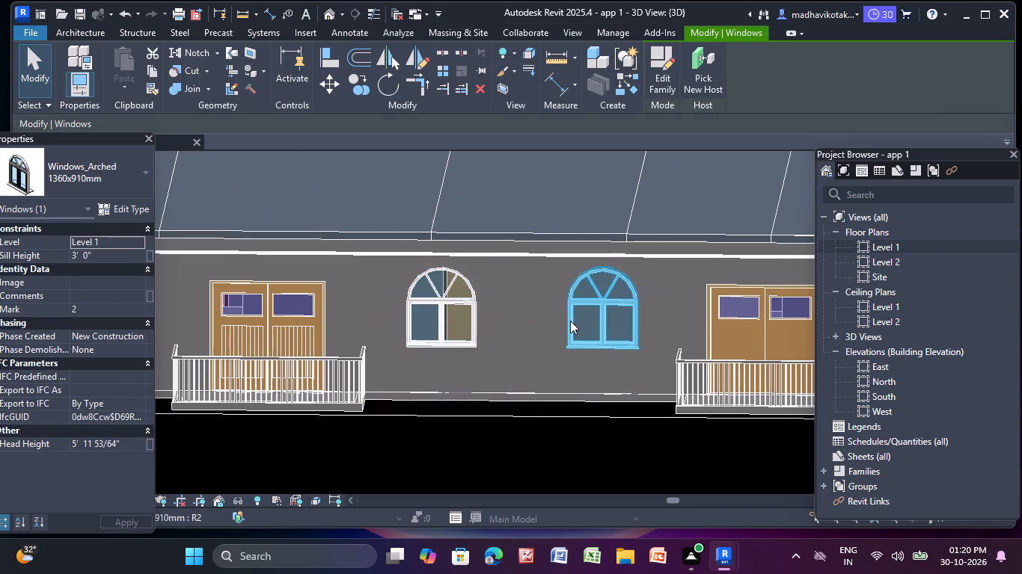
click(574, 319)
key(Escape)
scroll(537, 309, down, 3)
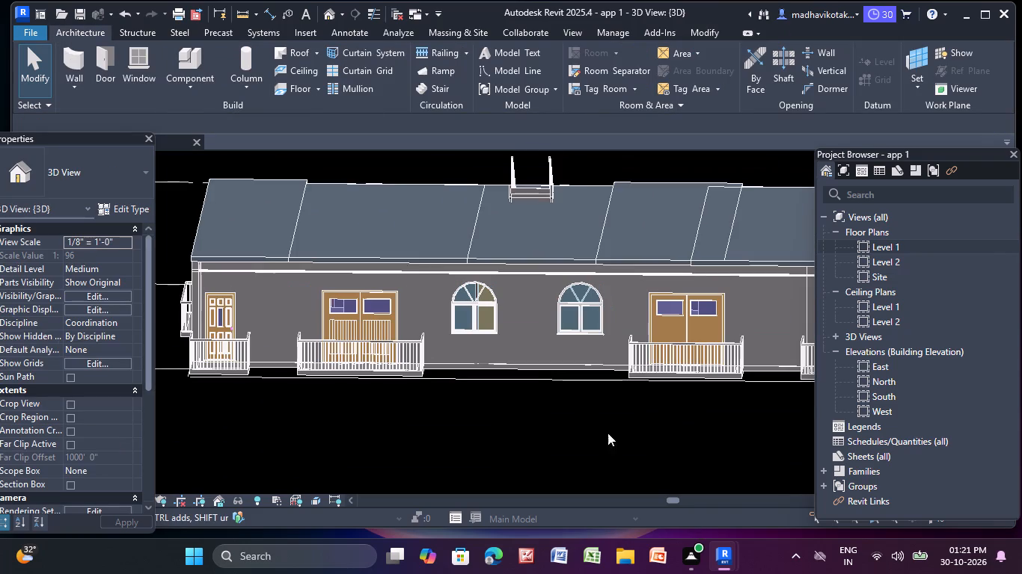